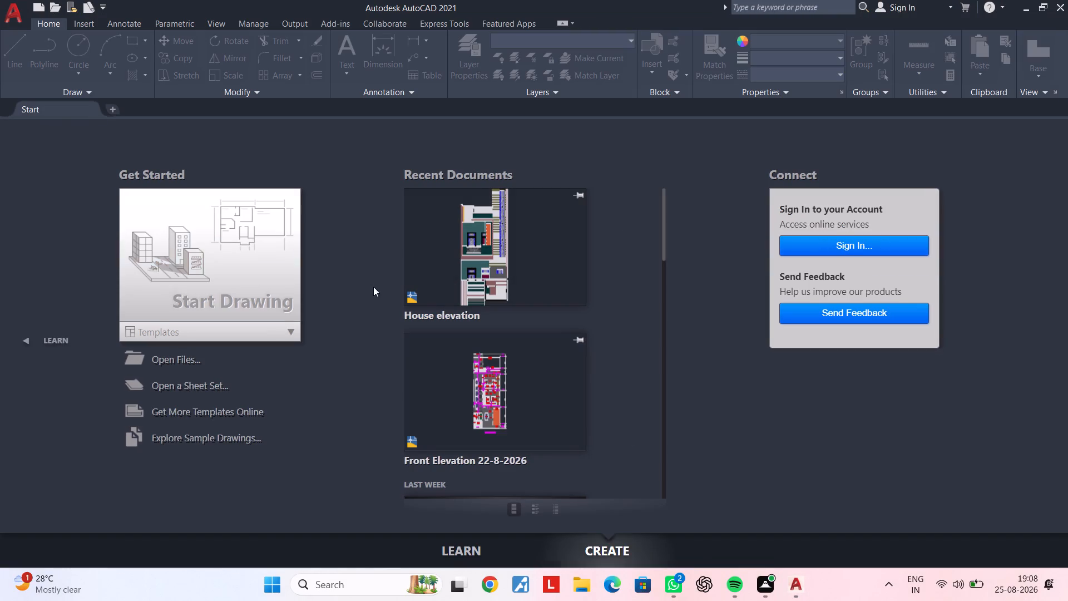
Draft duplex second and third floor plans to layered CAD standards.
Start a new blank drawing.
left_click(220, 285)
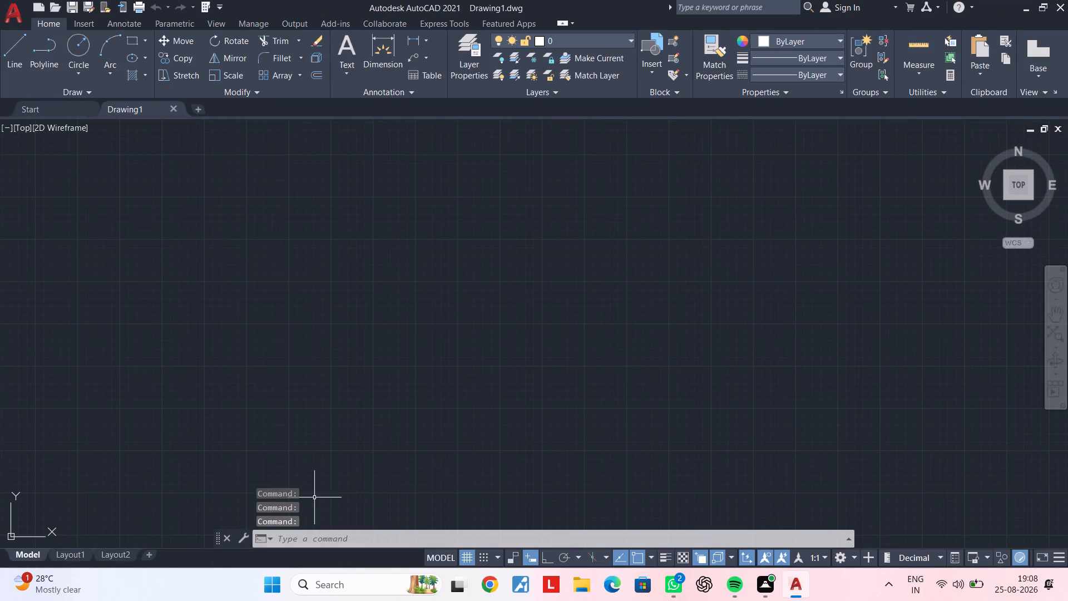
In the program options, keep Maintain a log file enabled and apply the open and save settings.
left_click(320, 541)
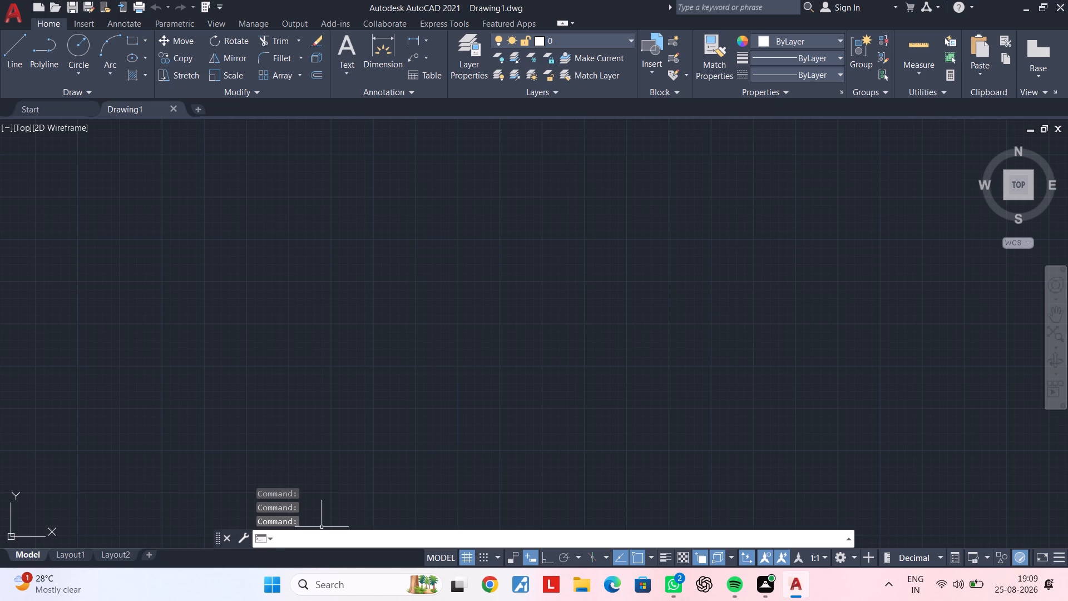
type("option")
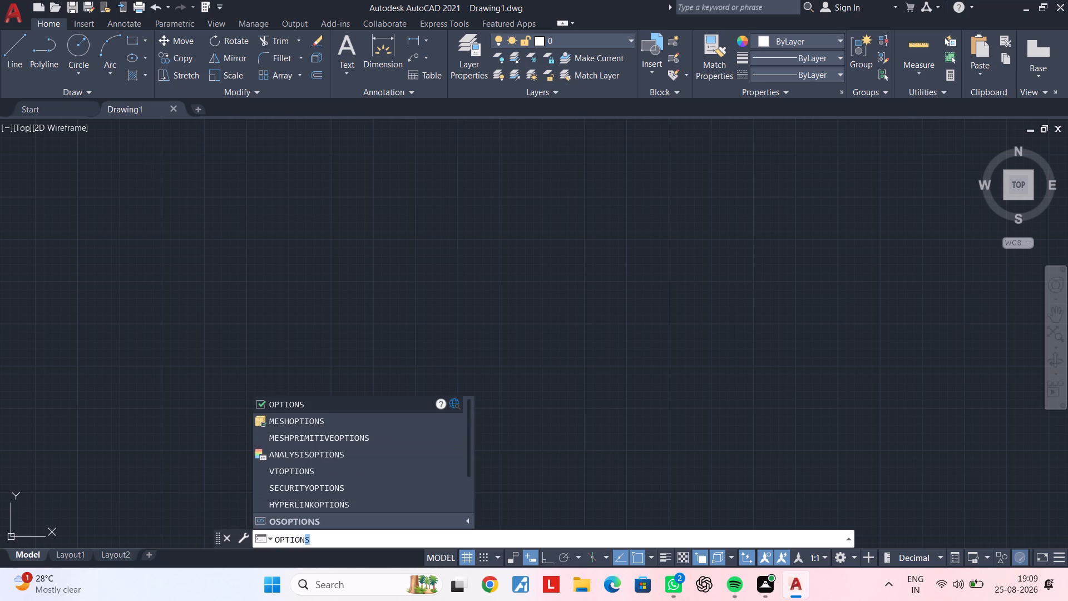
left_click(309, 404)
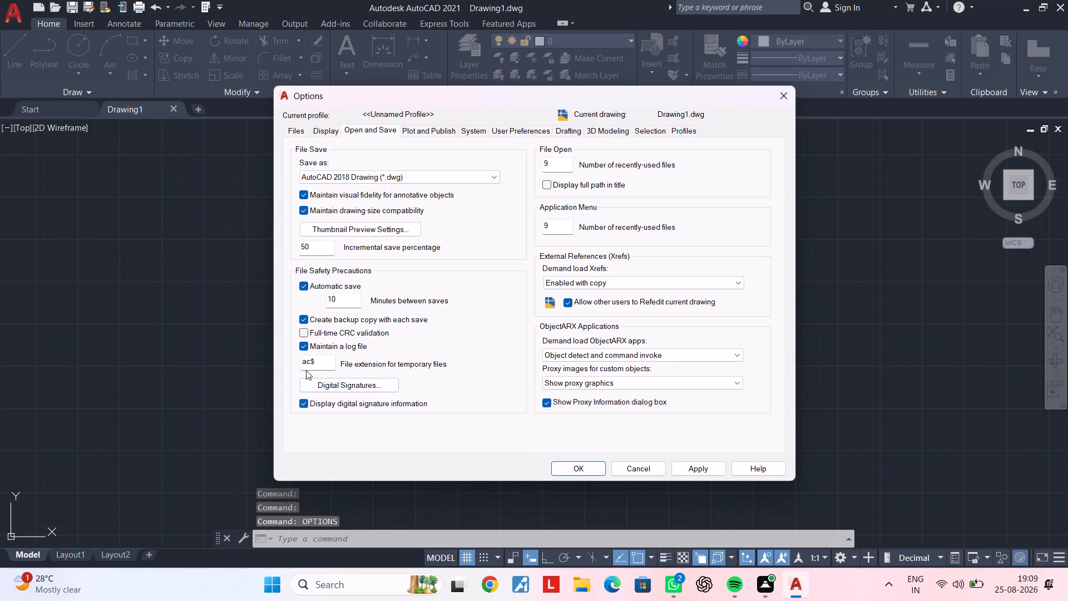
left_click(302, 348)
left_click(302, 348)
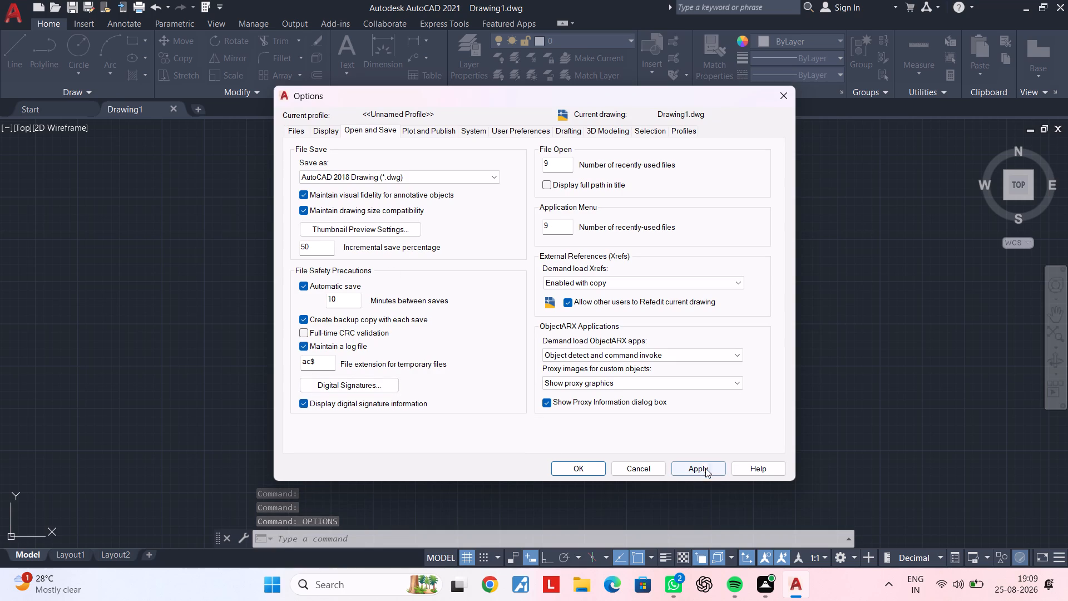
left_click(703, 466)
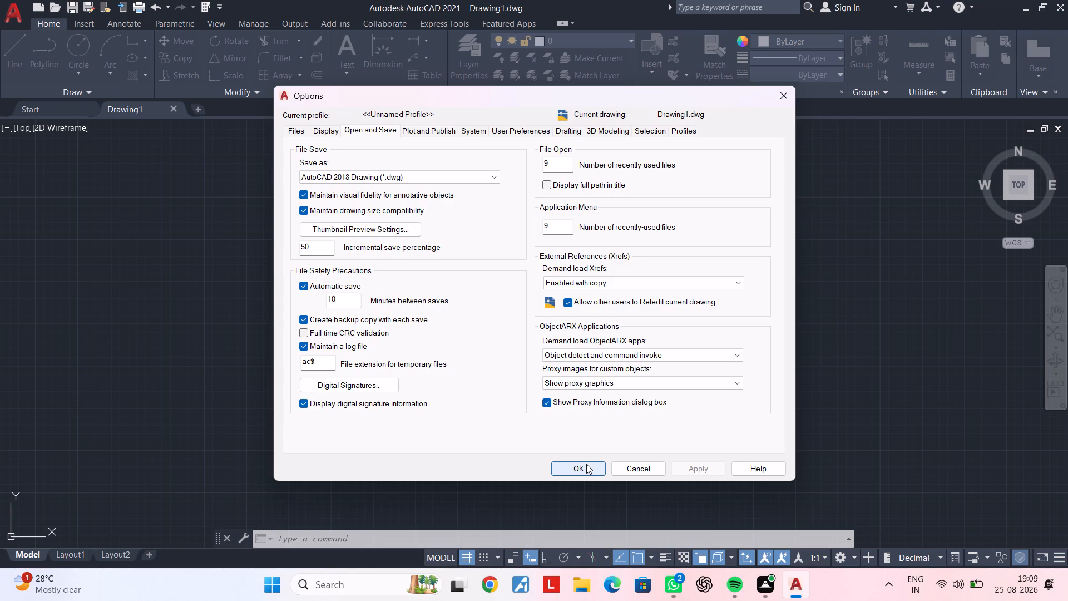
left_click(586, 464)
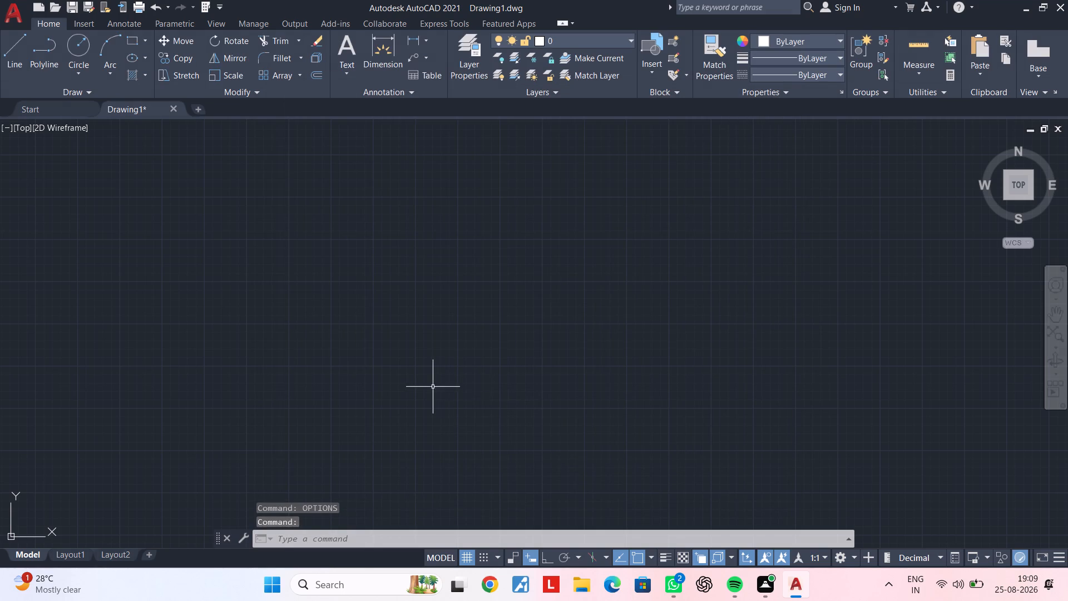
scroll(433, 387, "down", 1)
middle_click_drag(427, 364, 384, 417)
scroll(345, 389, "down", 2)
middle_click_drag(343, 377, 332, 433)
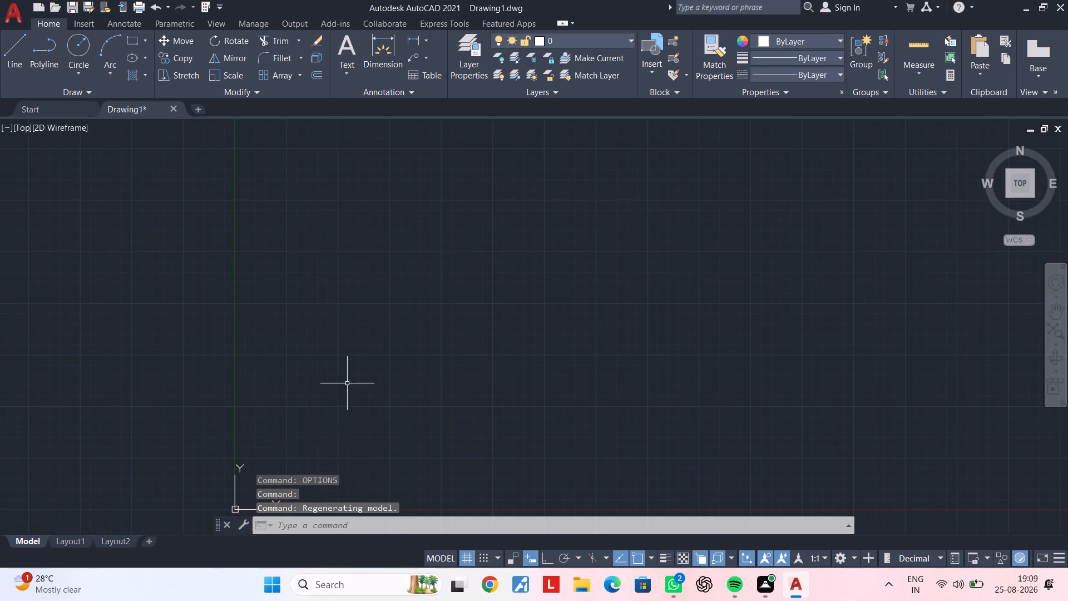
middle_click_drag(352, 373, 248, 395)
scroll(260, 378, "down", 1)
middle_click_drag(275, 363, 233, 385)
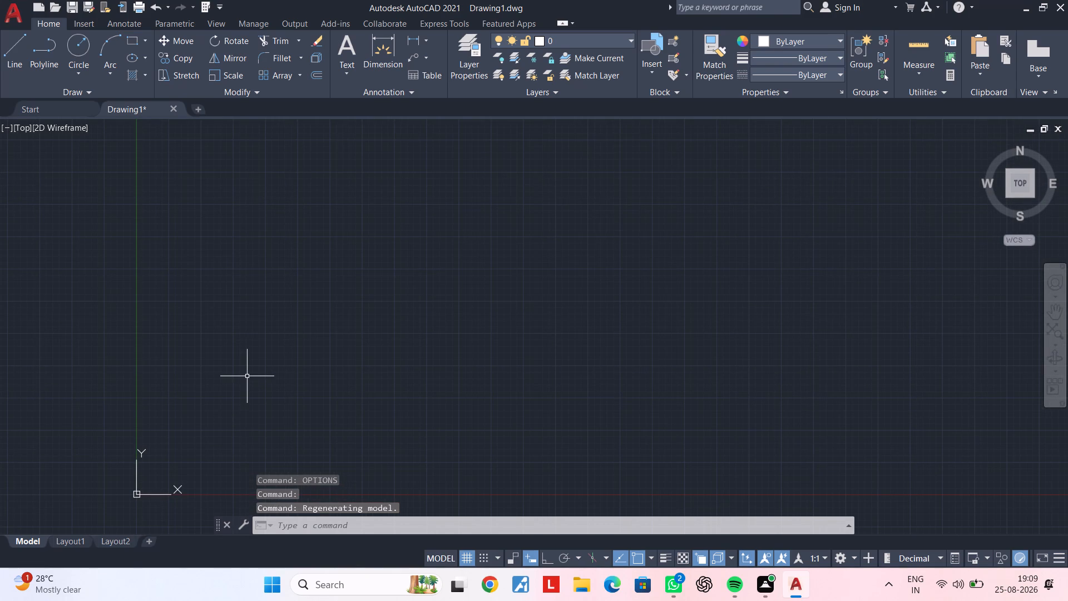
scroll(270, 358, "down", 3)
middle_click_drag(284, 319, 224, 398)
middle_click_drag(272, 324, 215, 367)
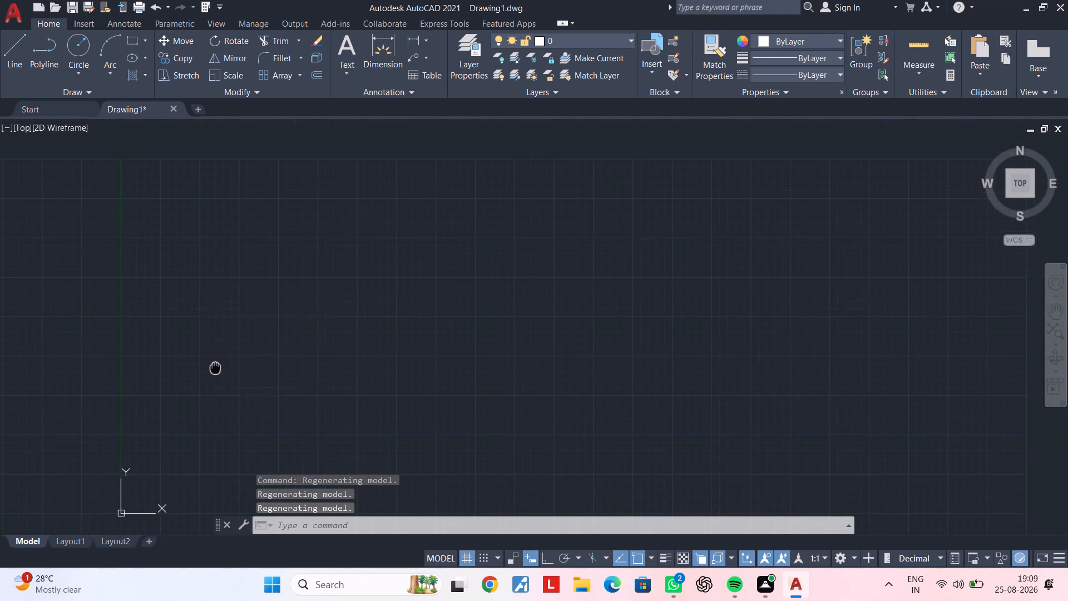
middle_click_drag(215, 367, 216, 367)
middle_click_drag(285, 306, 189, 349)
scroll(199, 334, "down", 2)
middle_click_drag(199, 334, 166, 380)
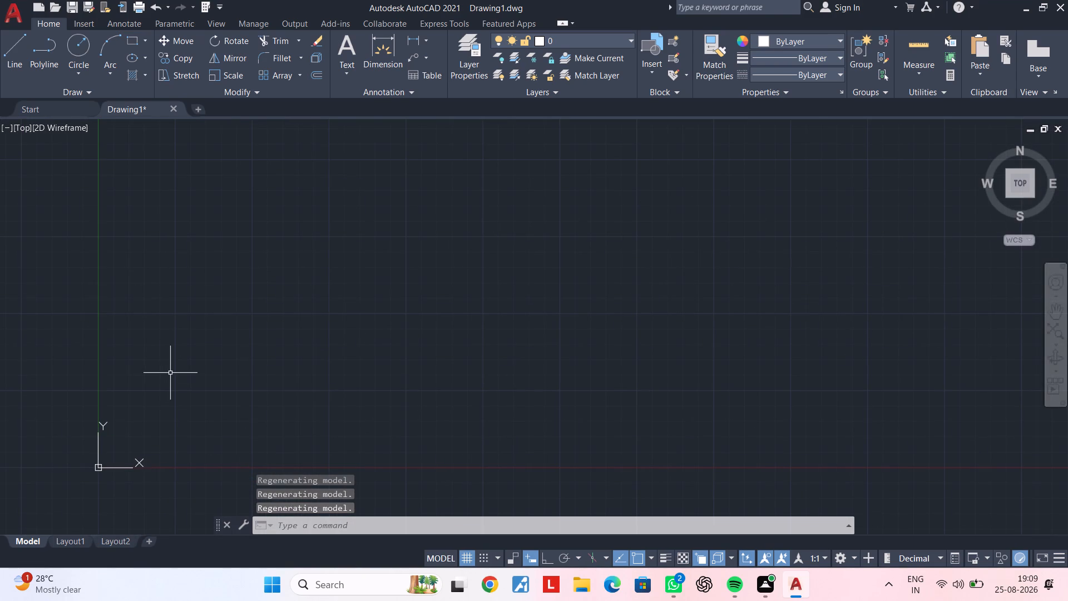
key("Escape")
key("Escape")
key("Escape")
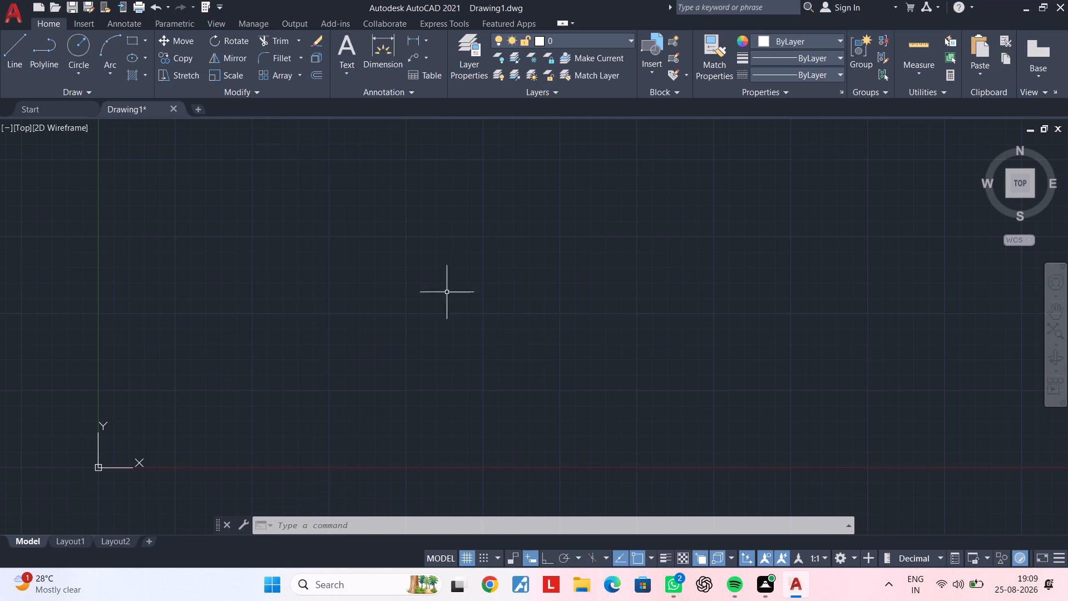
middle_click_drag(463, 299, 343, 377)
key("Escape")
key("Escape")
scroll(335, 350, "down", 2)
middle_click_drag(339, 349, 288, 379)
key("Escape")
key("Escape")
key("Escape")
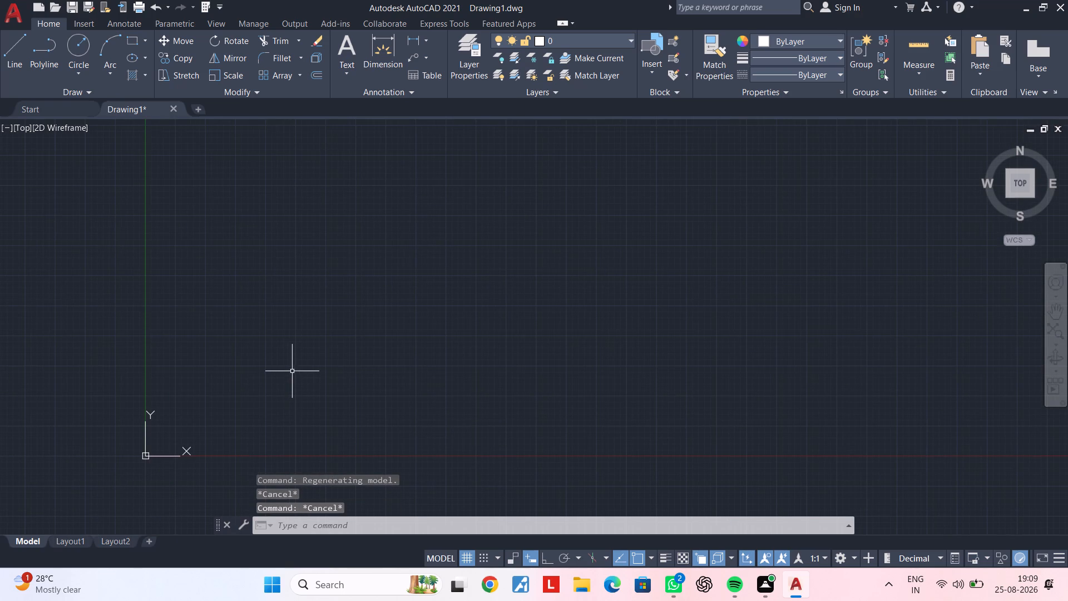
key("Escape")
Set the drawing's length units to Engineering with 0'-0" precision, keeping Millimeters as the insertion scale.
type("un")
key("space")
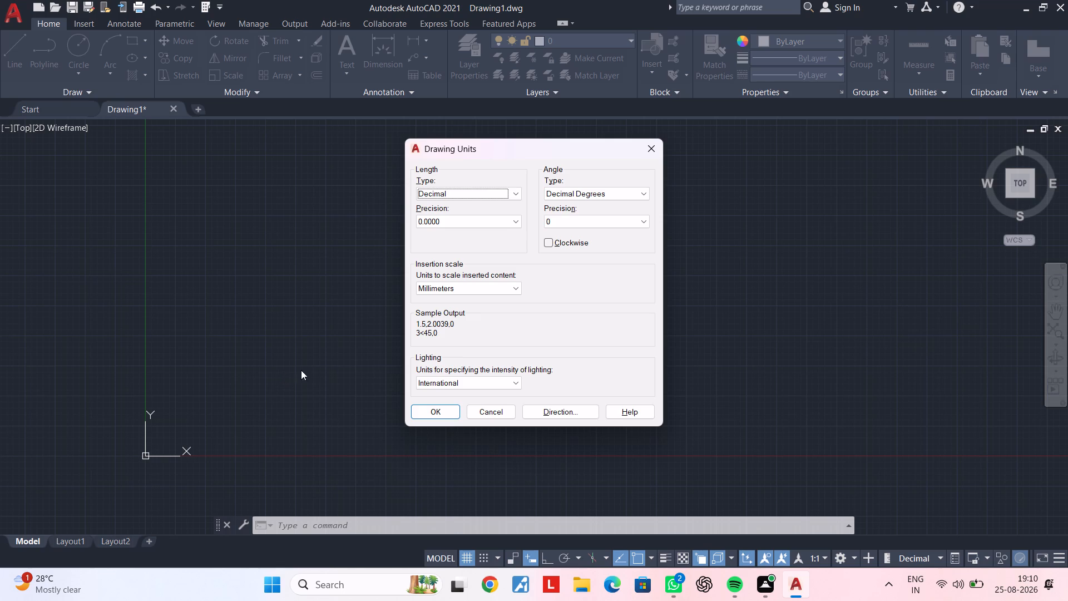
left_click(515, 194)
left_click(501, 225)
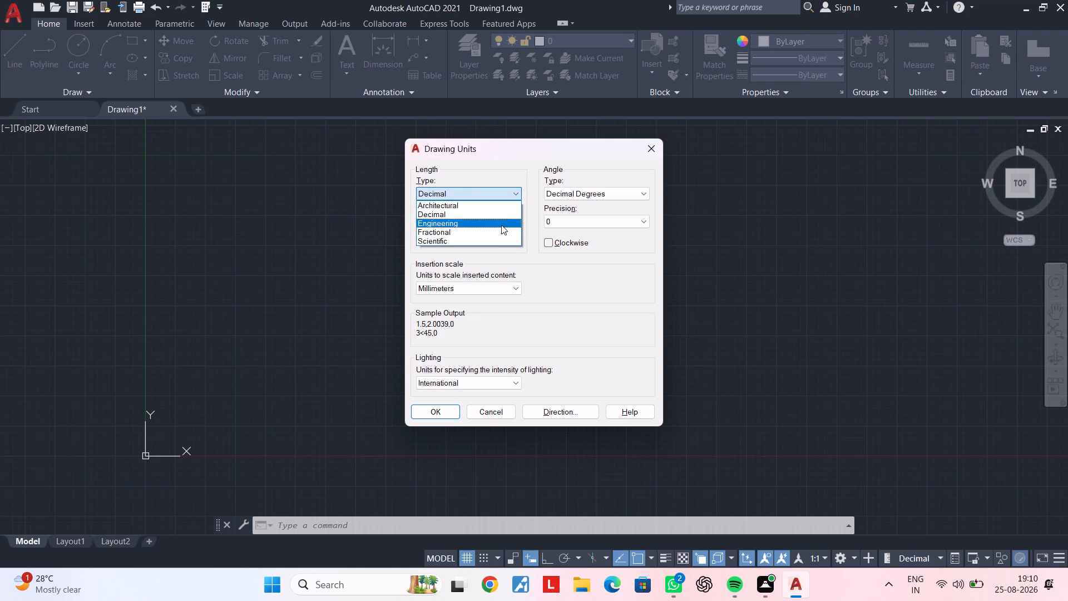
left_click(497, 220)
left_click(459, 235)
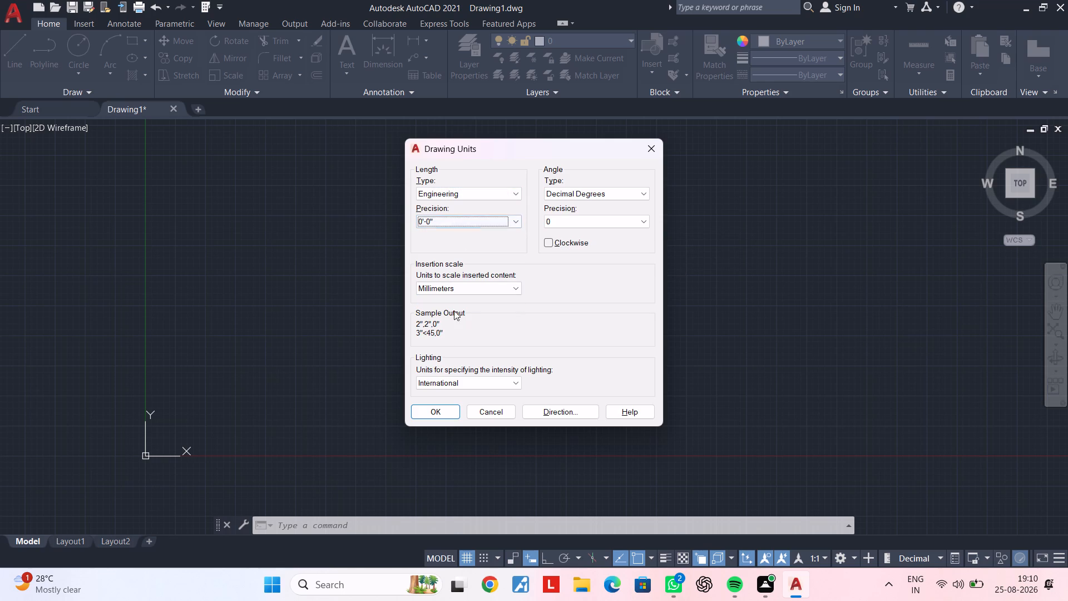
left_click(432, 405)
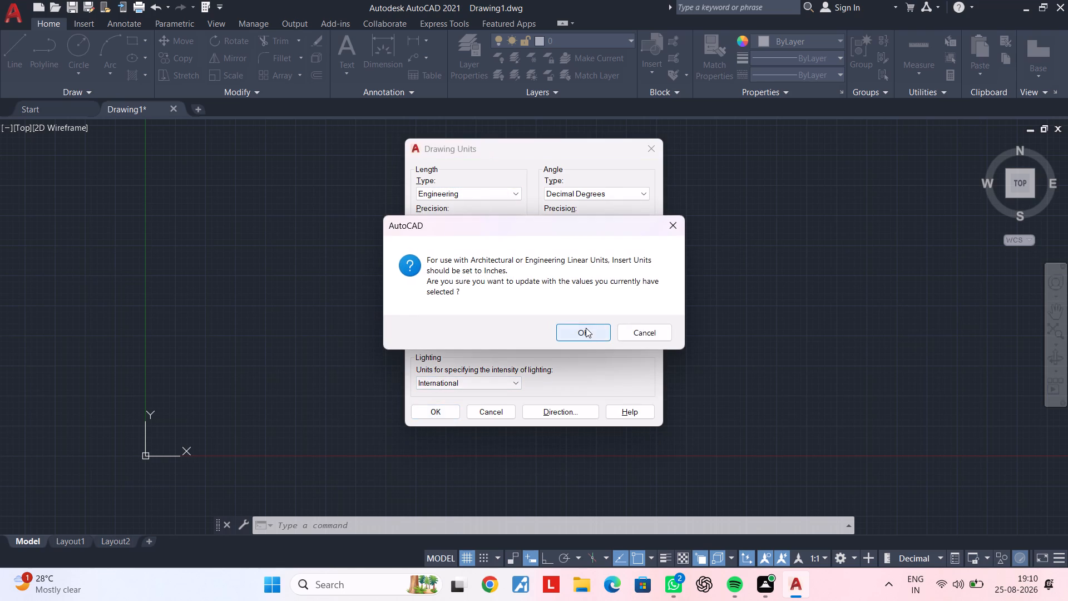
left_click(586, 328)
Set the model space limits with the lower left corner at 0,0 and the upper right corner at 100,100.
type("limits")
key("space")
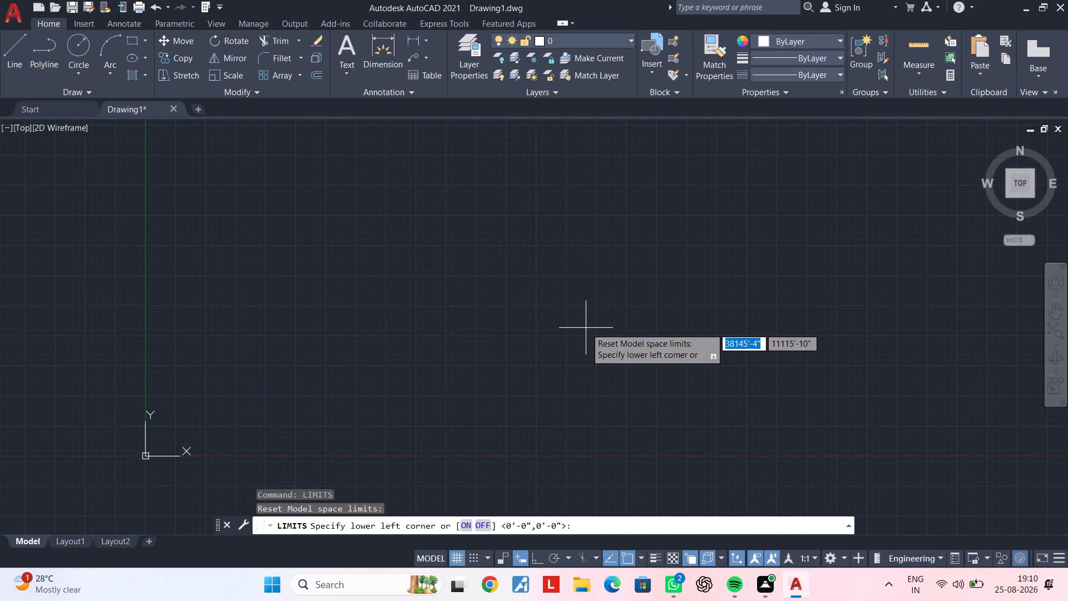
type("0.")
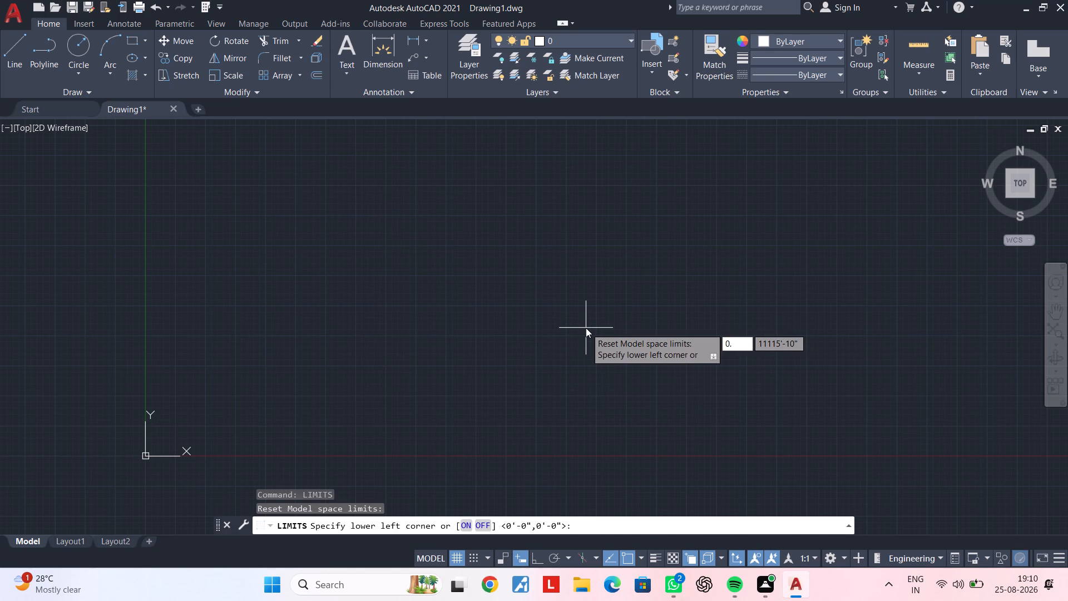
key("BackSpace")
key("comma")
key("0")
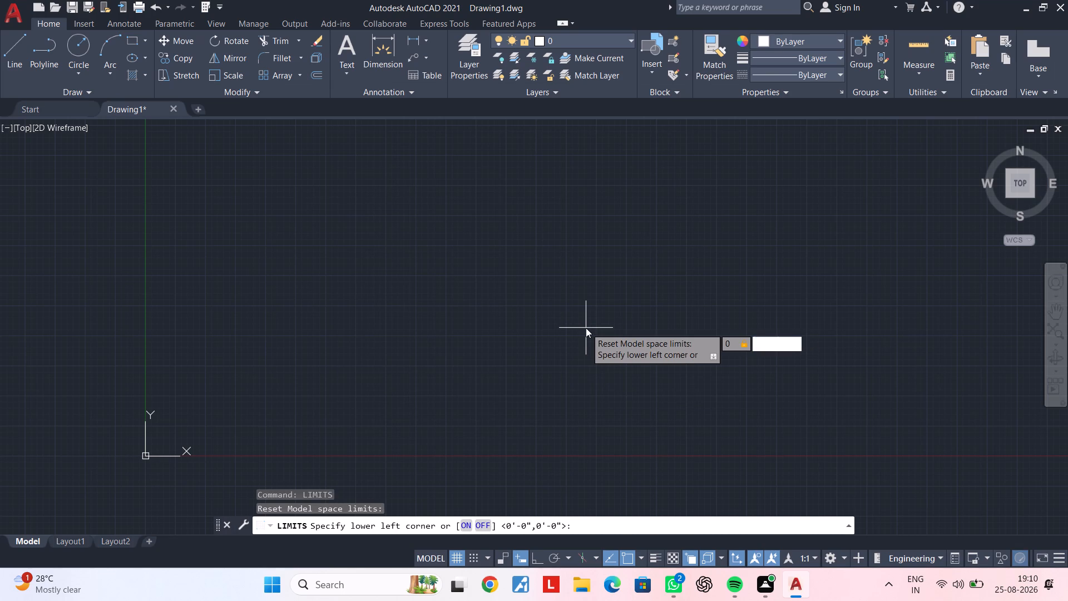
key("Return")
type("100,")
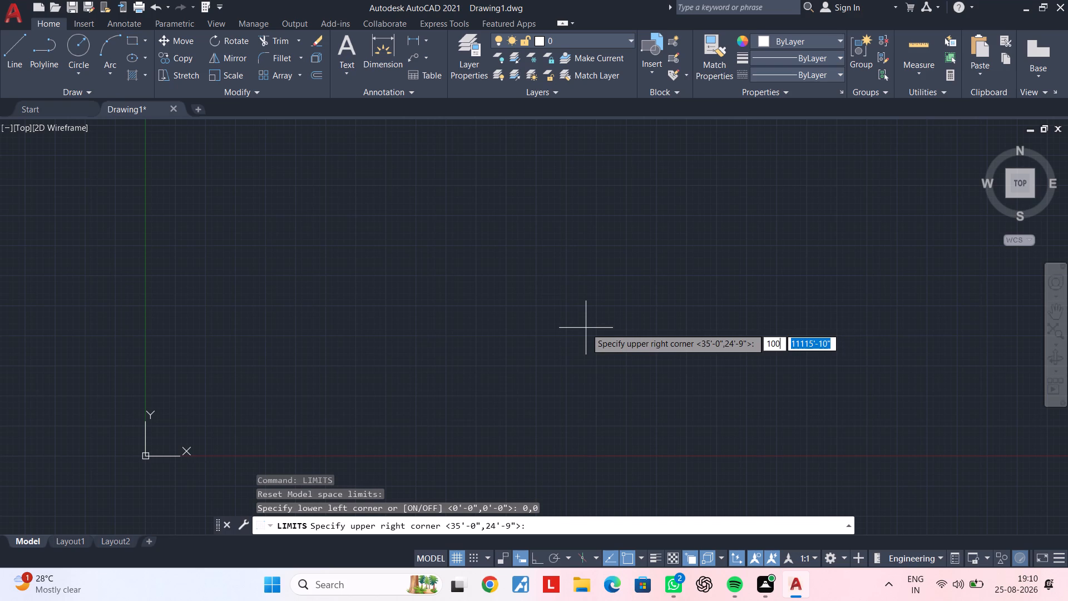
type("100")
key("Return")
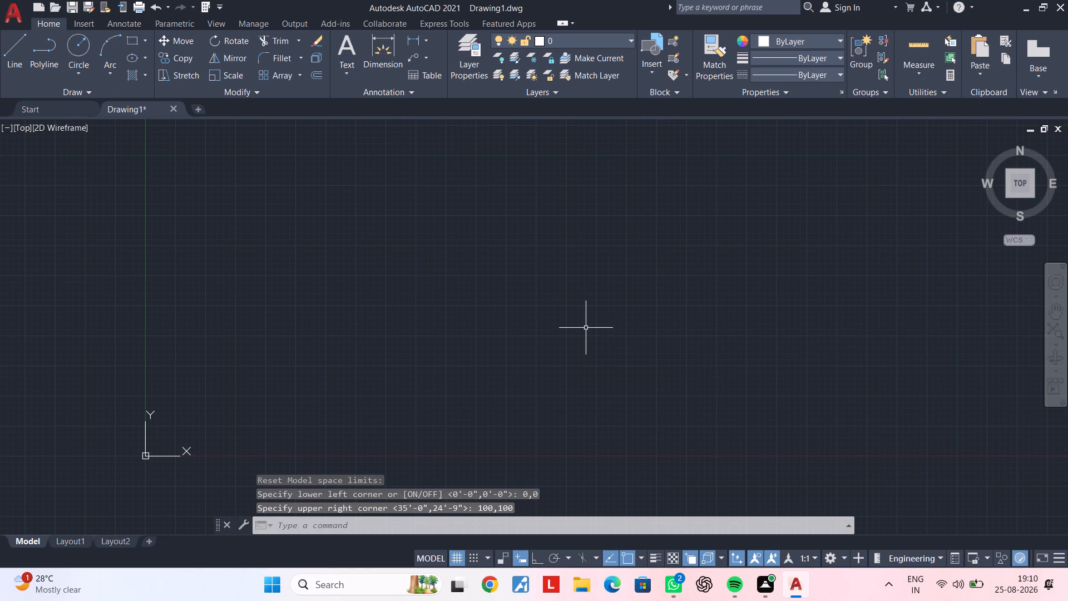
type("z a")
key("space")
Modify the ISO-25 dimension style's primary units to Engineering format with 0'-0" precision and set the style current.
scroll(588, 327, "down", 3)
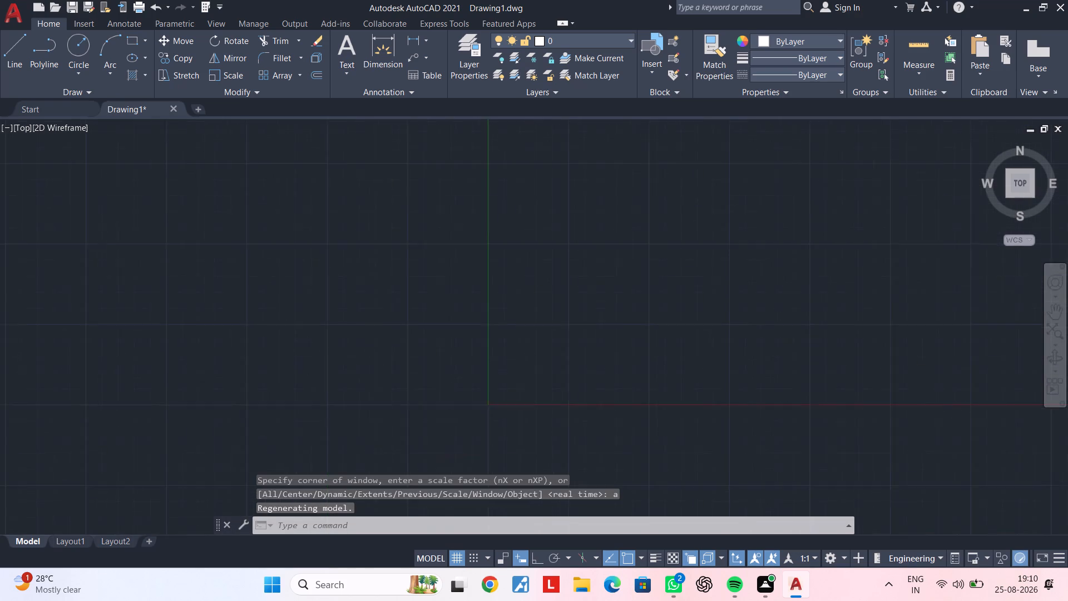
middle_click_drag(609, 295, 244, 355)
key("Escape")
key("Escape")
type("d")
key("space")
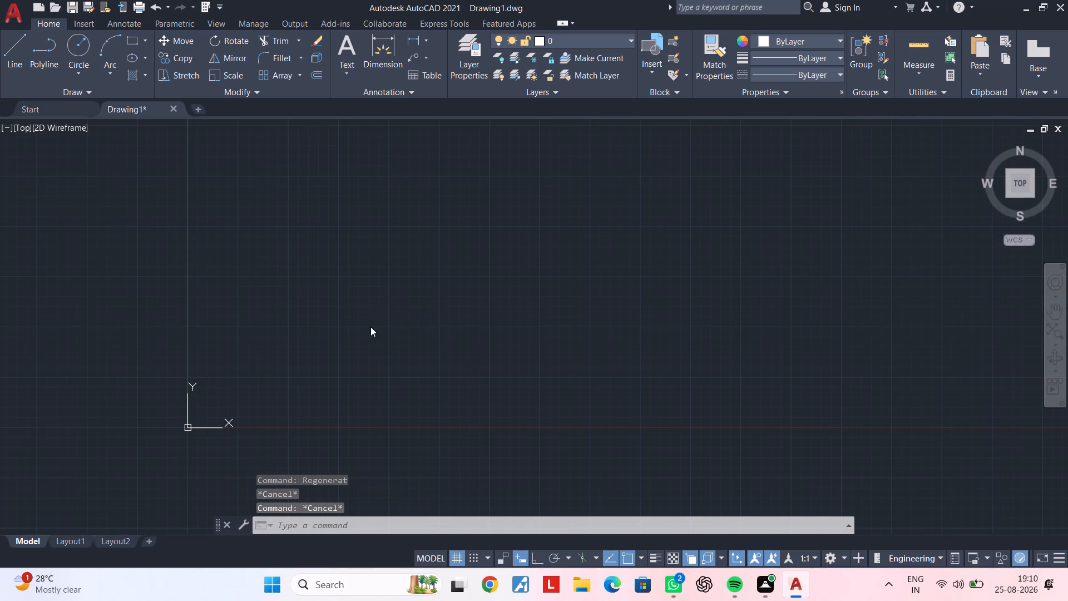
left_click(698, 259)
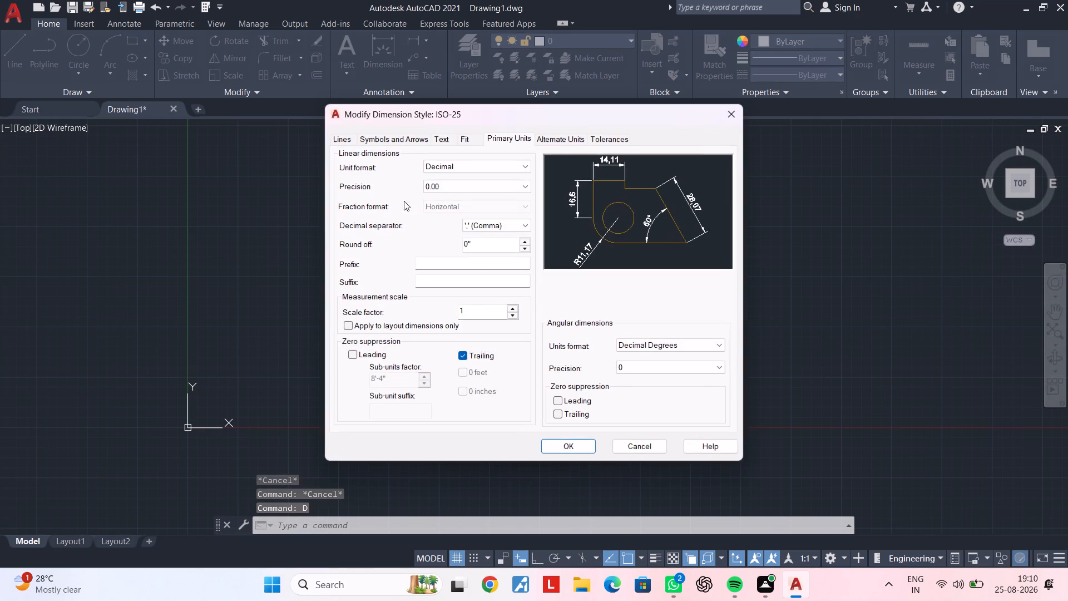
left_click(470, 166)
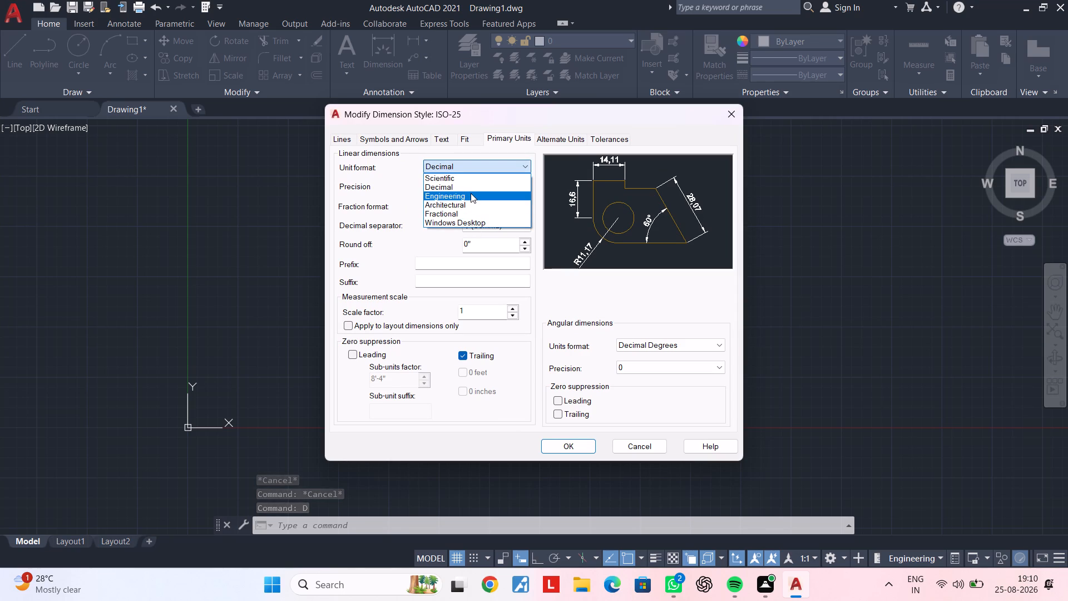
left_click(471, 193)
left_click(466, 187)
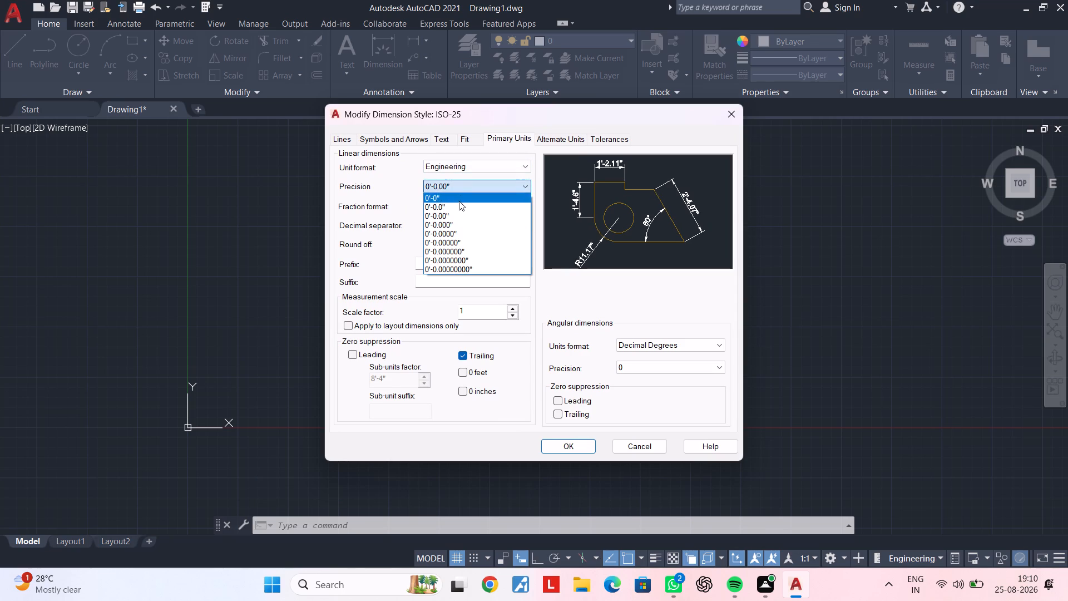
left_click(460, 195)
left_click(578, 441)
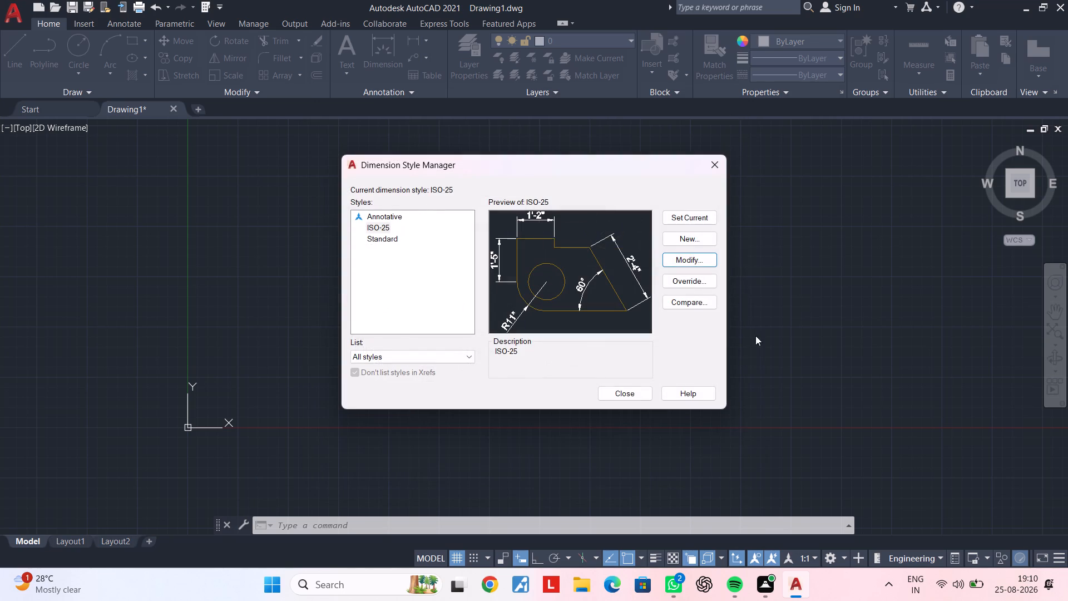
triple_click(698, 213)
left_click(630, 397)
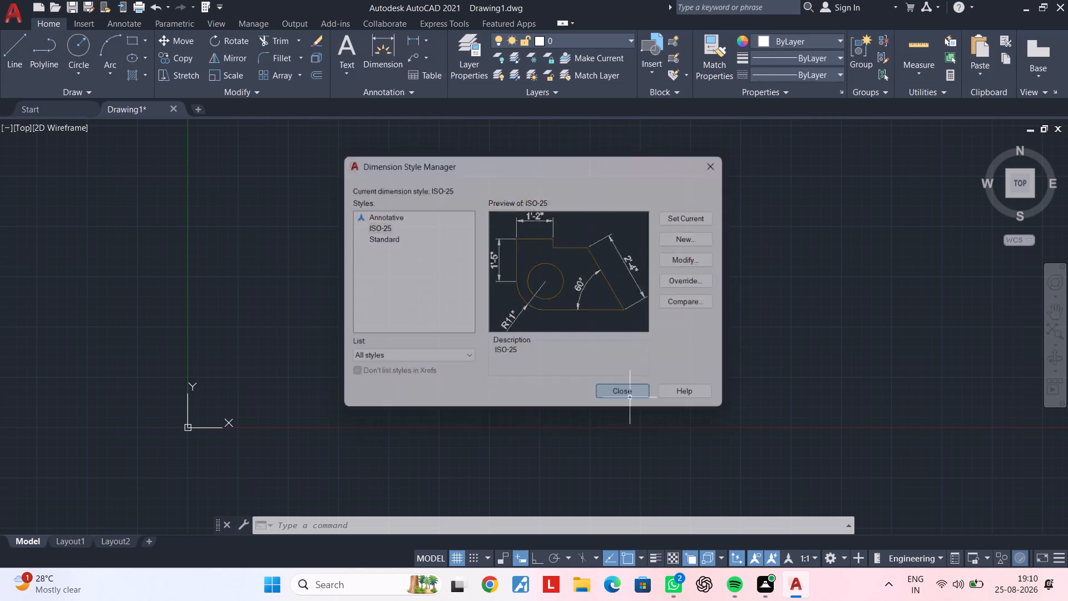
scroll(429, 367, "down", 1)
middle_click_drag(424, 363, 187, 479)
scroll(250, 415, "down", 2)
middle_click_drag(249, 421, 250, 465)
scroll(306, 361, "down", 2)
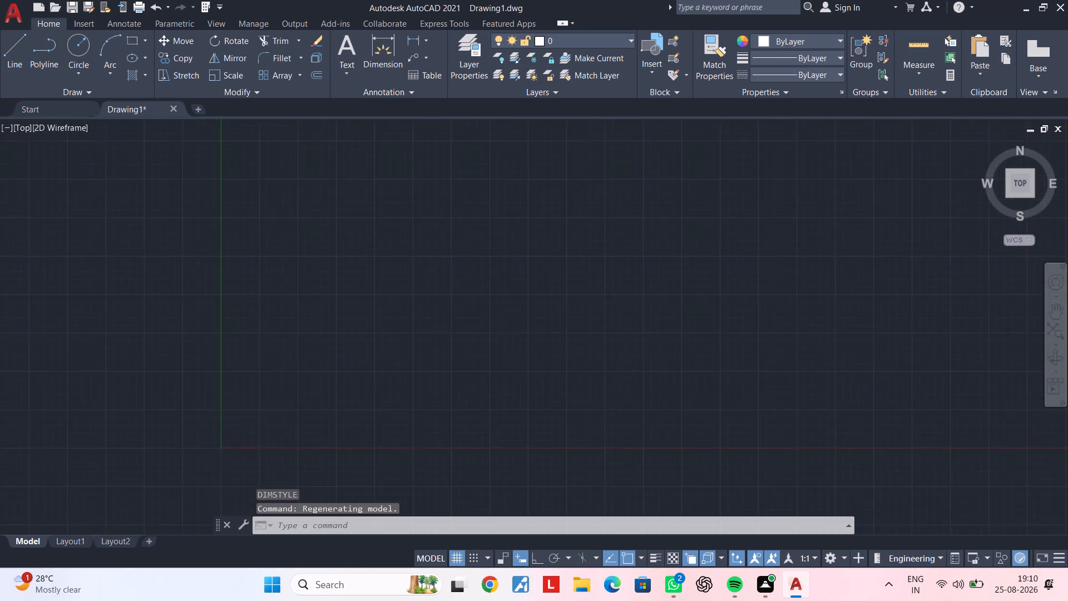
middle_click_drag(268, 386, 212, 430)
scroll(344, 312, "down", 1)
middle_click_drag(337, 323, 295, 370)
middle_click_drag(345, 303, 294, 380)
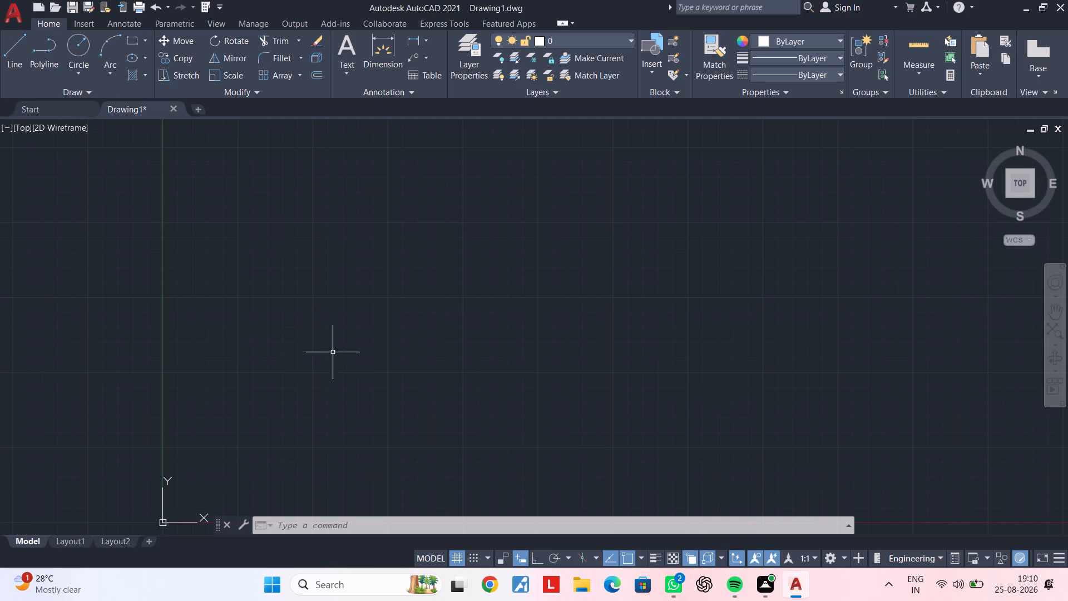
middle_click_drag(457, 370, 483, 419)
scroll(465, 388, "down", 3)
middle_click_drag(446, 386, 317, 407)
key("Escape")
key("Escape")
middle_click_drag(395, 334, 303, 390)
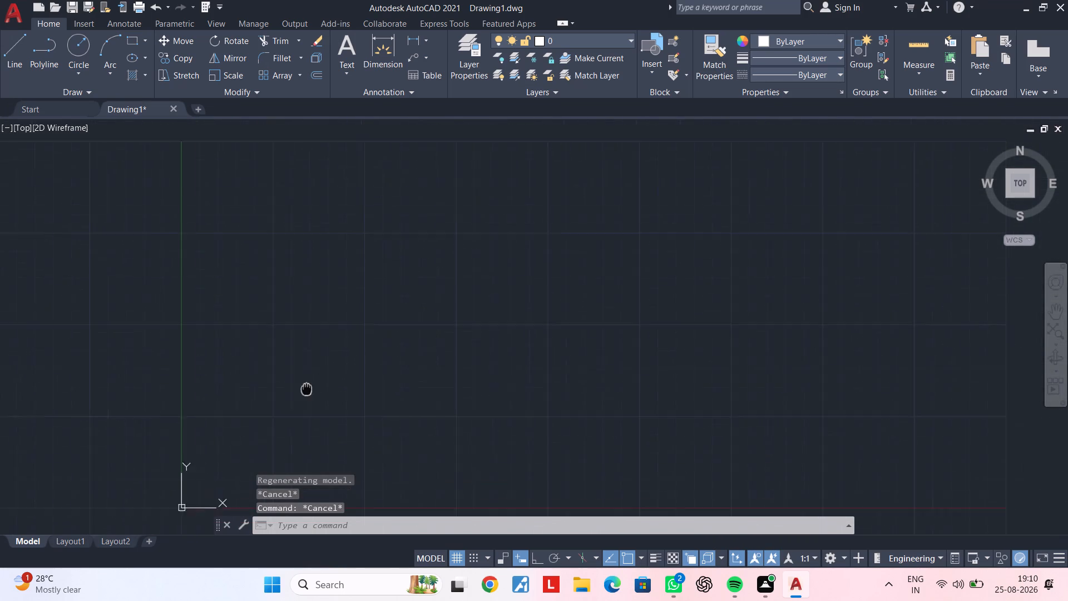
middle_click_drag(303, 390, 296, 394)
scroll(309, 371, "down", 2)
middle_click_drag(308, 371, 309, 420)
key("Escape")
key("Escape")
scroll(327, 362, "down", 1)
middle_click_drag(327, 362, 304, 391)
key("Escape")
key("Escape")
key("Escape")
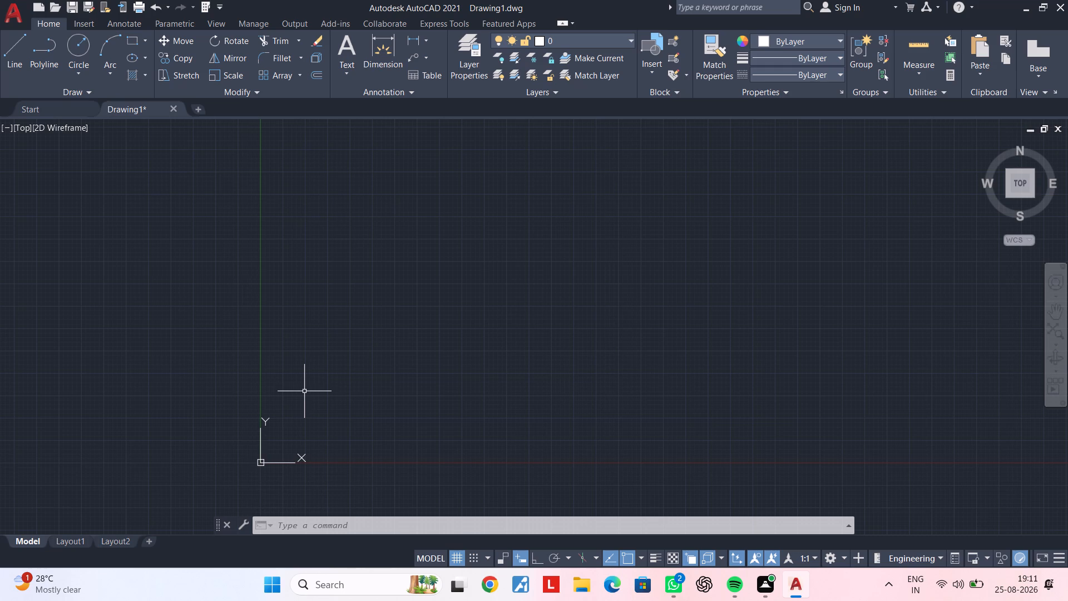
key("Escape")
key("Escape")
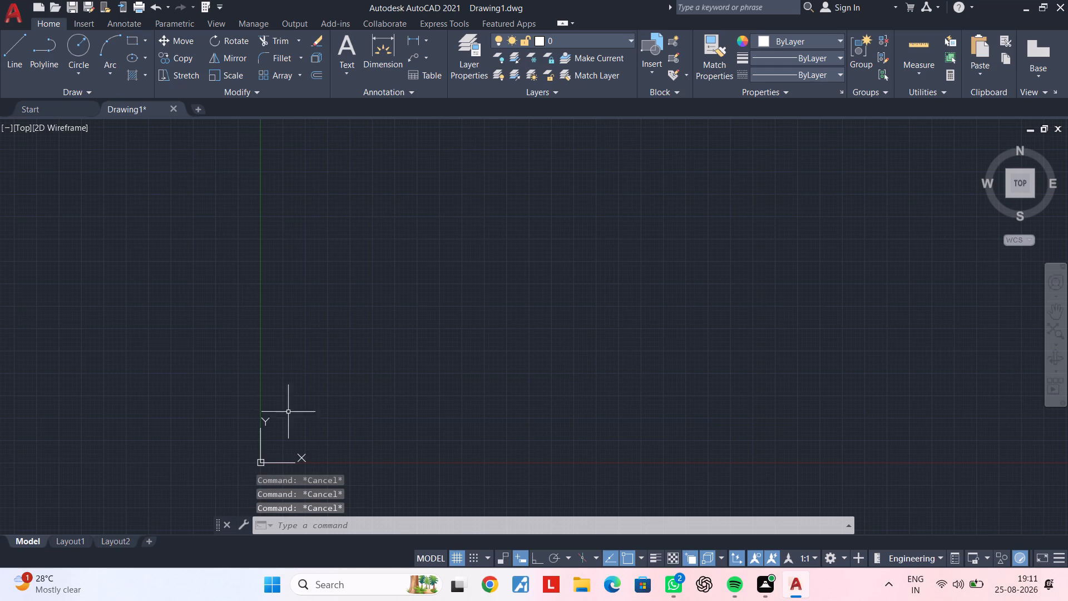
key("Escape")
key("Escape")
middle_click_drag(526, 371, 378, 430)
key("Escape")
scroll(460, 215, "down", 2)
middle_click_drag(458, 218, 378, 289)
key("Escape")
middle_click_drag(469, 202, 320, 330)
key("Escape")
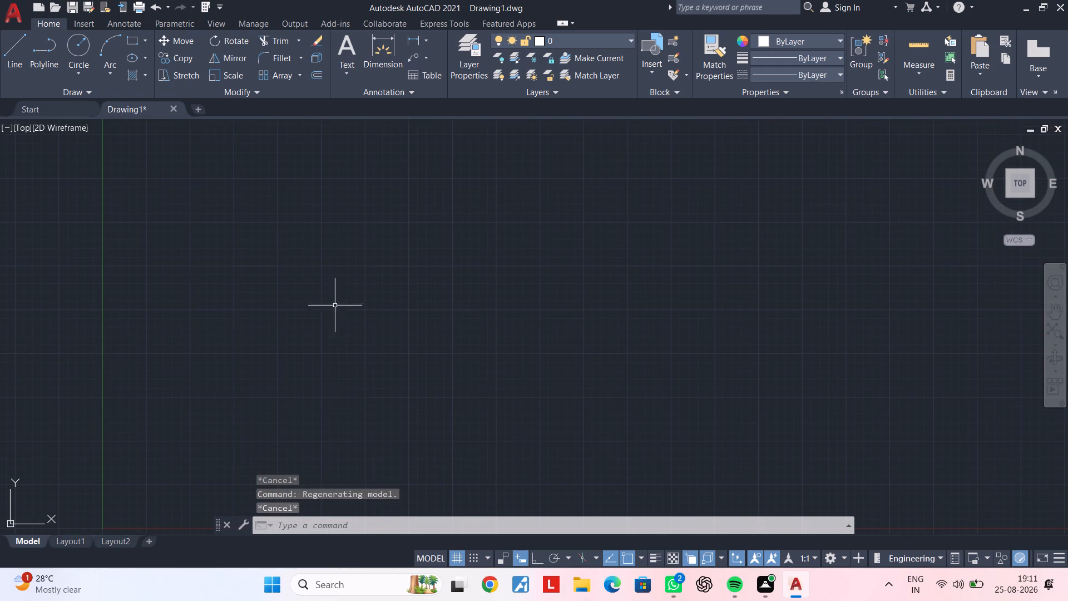
Draw a rectangle with length 44'4" and width 34'3" in the drawing area.
key("Escape")
key("Escape")
type("rec")
key("space")
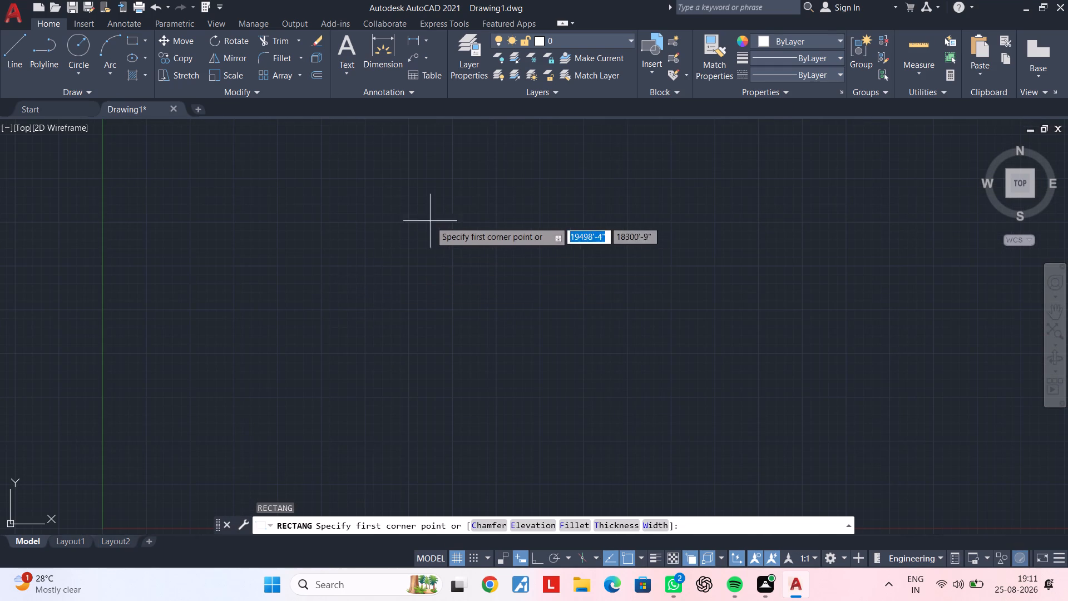
left_click(419, 212)
type("d")
key("space")
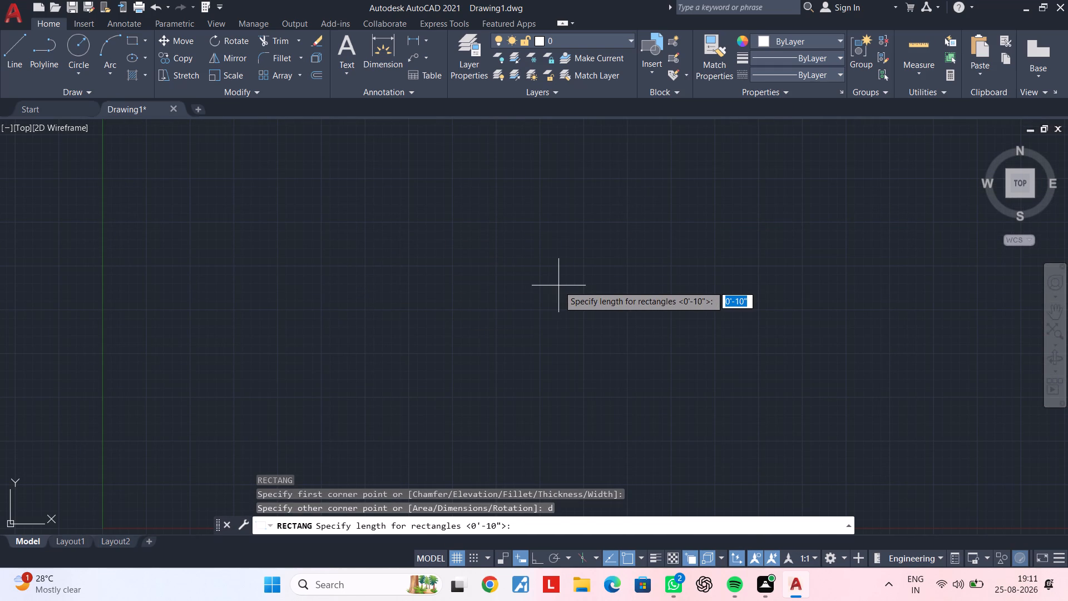
type("44'4\"")
key("Return")
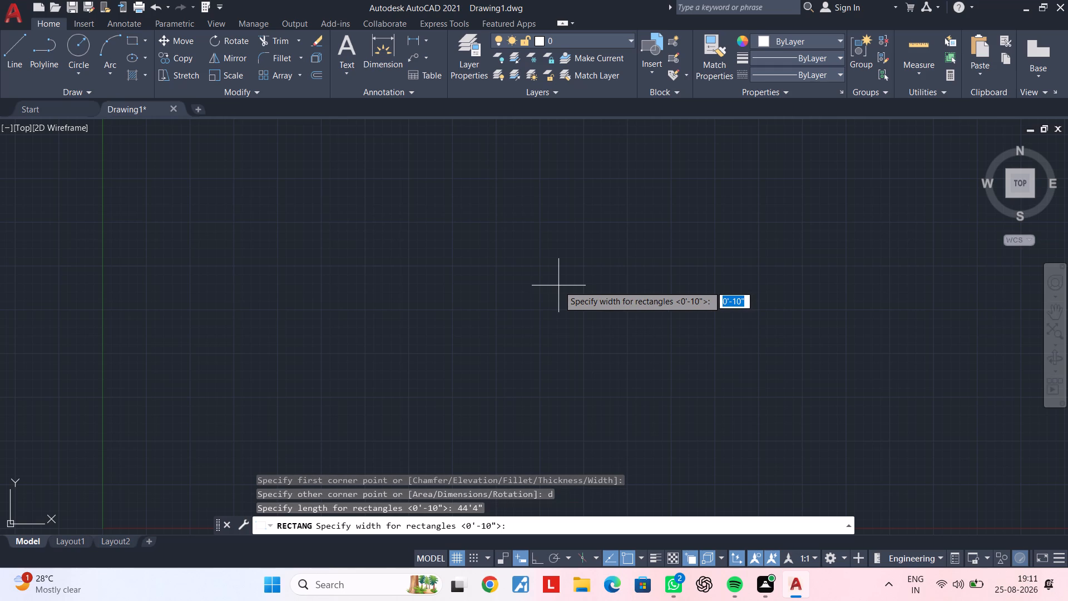
type("34")
type("'3\"")
key("Return")
left_click(537, 311)
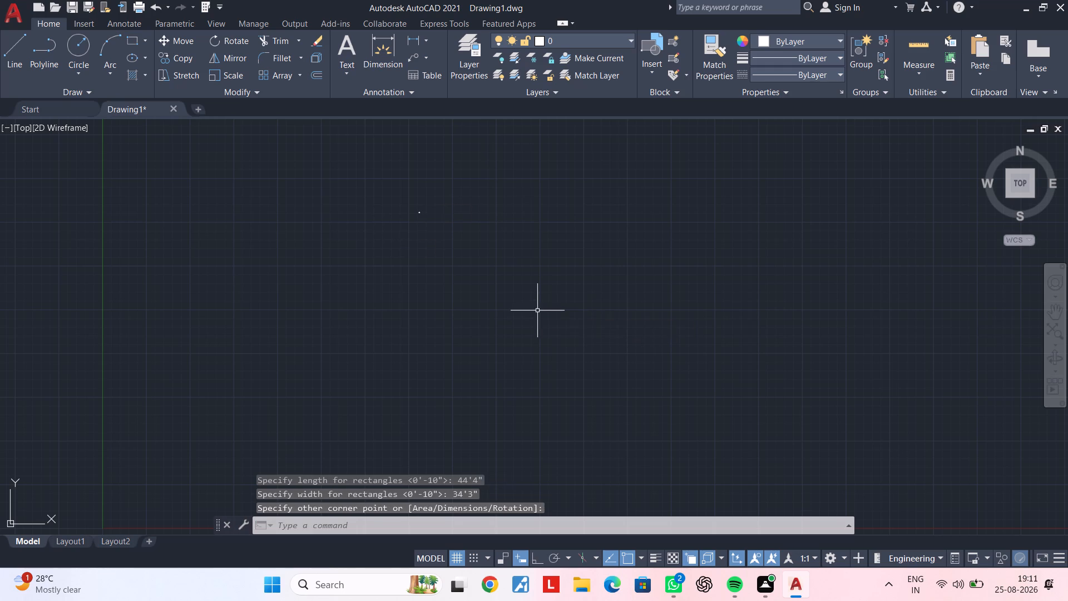
Examine the outline of the new rectangle up close.
scroll(407, 209, "up", 6)
middle_click_drag(408, 208, 452, 353)
scroll(410, 213, "up", 1)
scroll(449, 340, "up", 2)
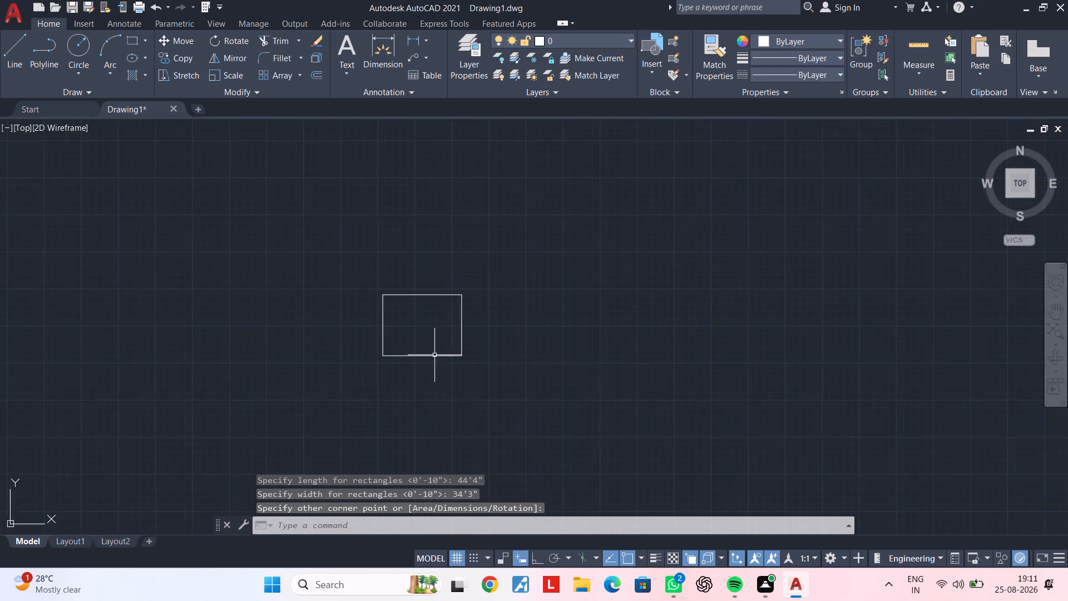
scroll(429, 359, "up", 3)
middle_click_drag(430, 361, 466, 347)
middle_click_drag(451, 339, 510, 456)
scroll(494, 358, "up", 2)
middle_click_drag(522, 360, 622, 324)
scroll(610, 325, "down", 1)
middle_click_drag(610, 325, 434, 319)
key("Escape")
scroll(440, 304, "up", 1)
key("Escape")
middle_click_drag(442, 292, 448, 270)
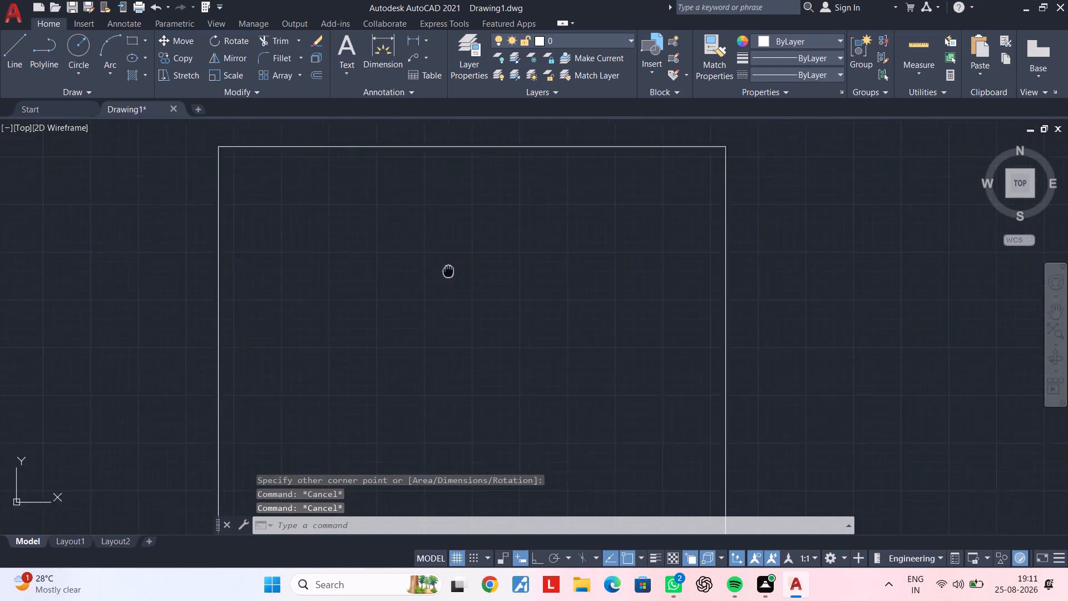
middle_click_drag(448, 270, 457, 248)
scroll(261, 274, "up", 1)
middle_click_drag(388, 284, 337, 349)
scroll(355, 349, "down", 2)
middle_click_drag(355, 348, 345, 352)
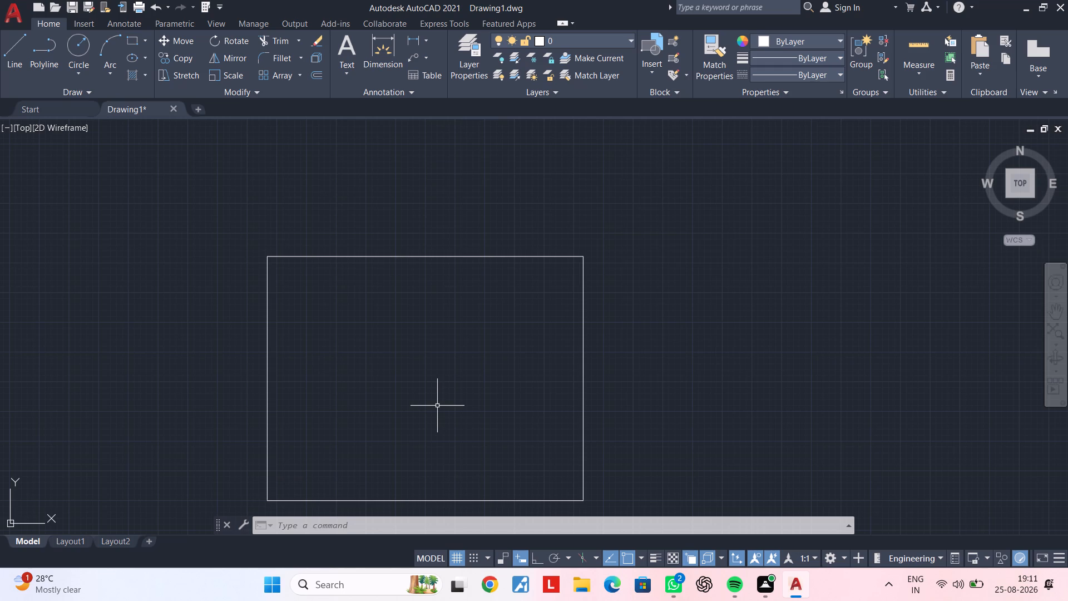
middle_click_drag(362, 332, 508, 275)
middle_click_drag(453, 265, 453, 267)
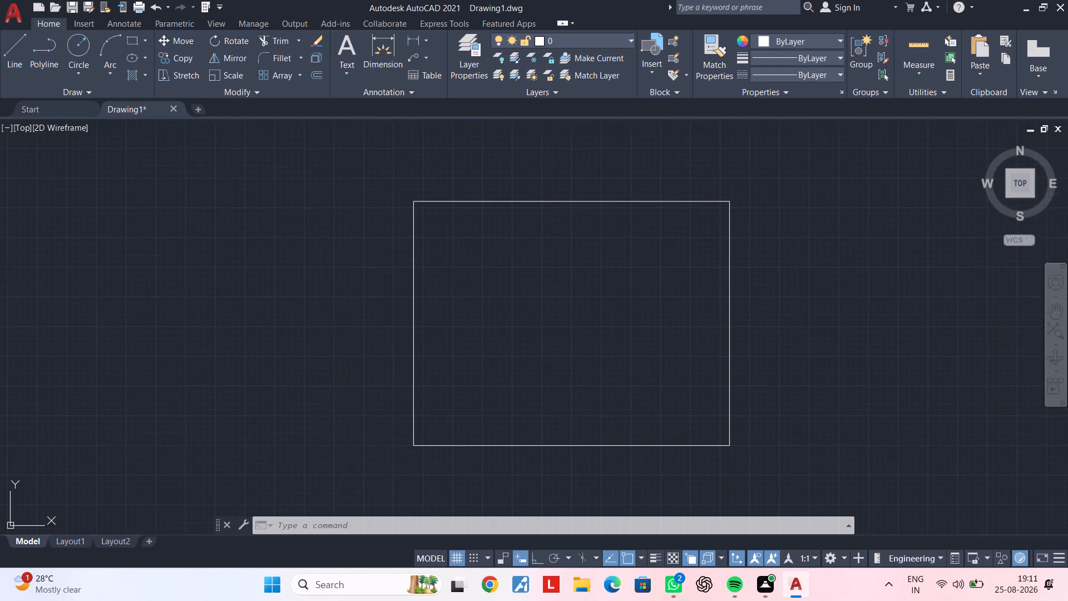
middle_click_drag(453, 267, 409, 326)
middle_click_drag(411, 314, 407, 306)
scroll(399, 284, "up", 1)
middle_click_drag(406, 282, 341, 305)
scroll(360, 290, "down", 2)
middle_click_drag(364, 290, 299, 278)
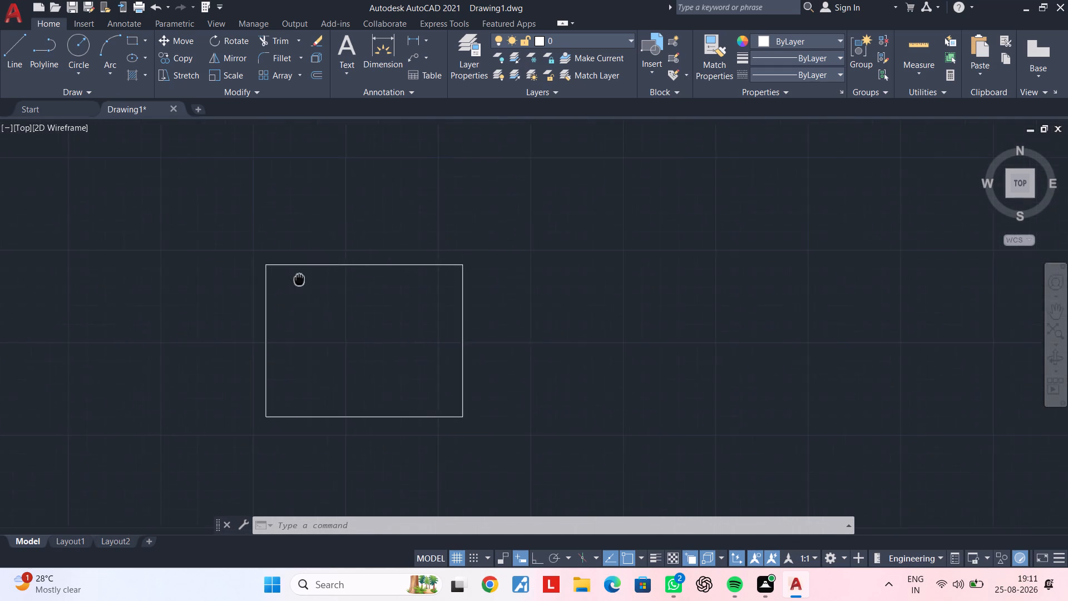
middle_click_drag(299, 278, 287, 277)
scroll(329, 290, "up", 2)
middle_click_drag(284, 290, 392, 269)
scroll(370, 264, "down", 1)
middle_click_drag(370, 264, 345, 274)
scroll(345, 274, "up", 1)
middle_click_drag(347, 261, 342, 282)
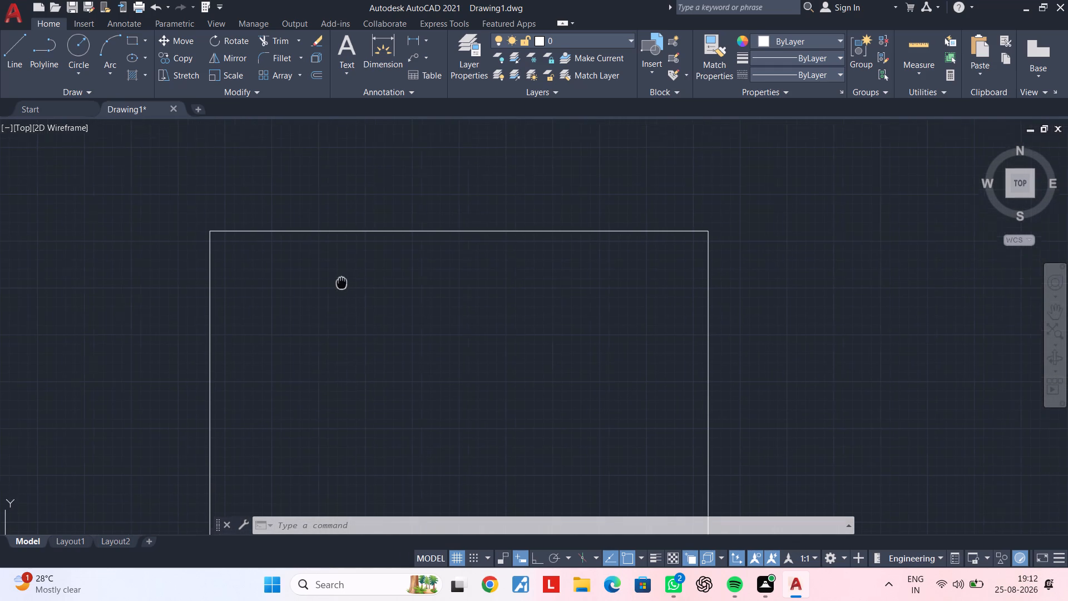
middle_click_drag(342, 282, 352, 277)
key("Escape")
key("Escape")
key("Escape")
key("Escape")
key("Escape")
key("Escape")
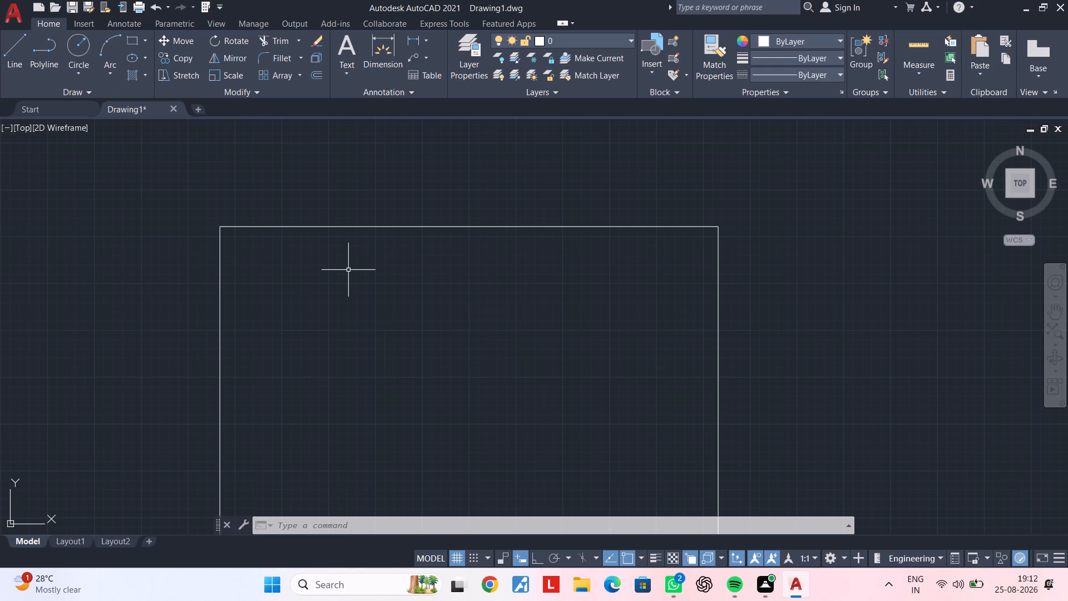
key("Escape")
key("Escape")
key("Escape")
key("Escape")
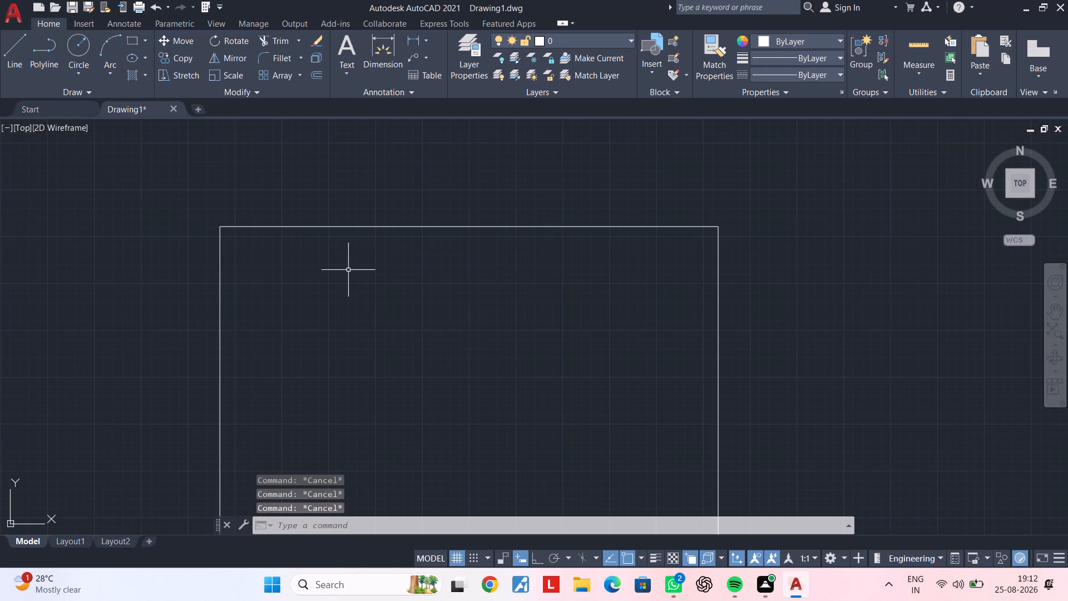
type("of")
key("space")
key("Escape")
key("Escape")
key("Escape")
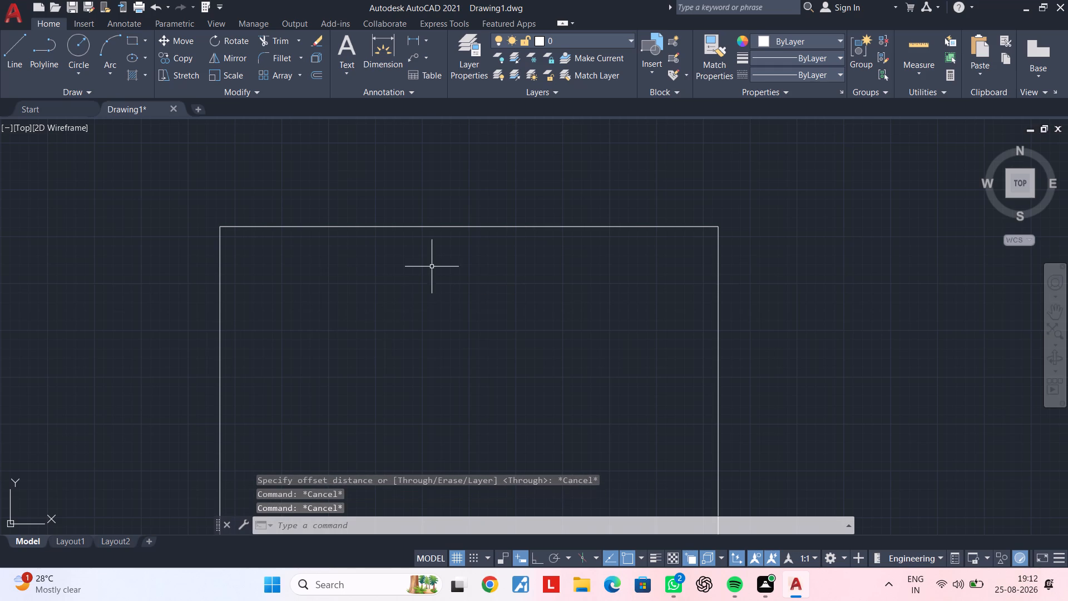
Explode the rectangle into separate lines.
left_click(434, 228)
type("x")
key("space")
key("Escape")
key("Escape")
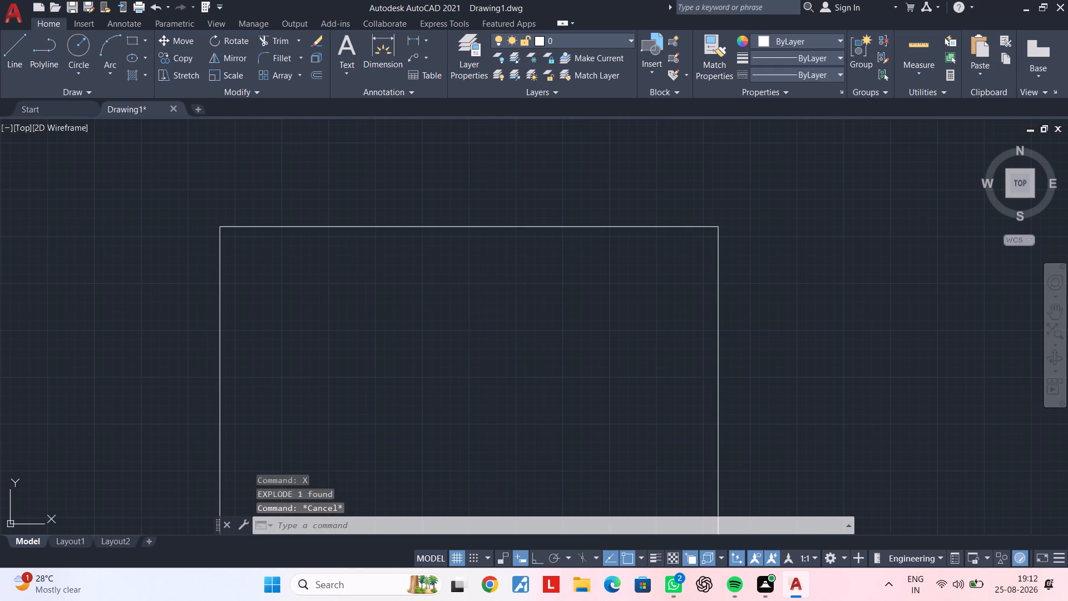
key("Escape")
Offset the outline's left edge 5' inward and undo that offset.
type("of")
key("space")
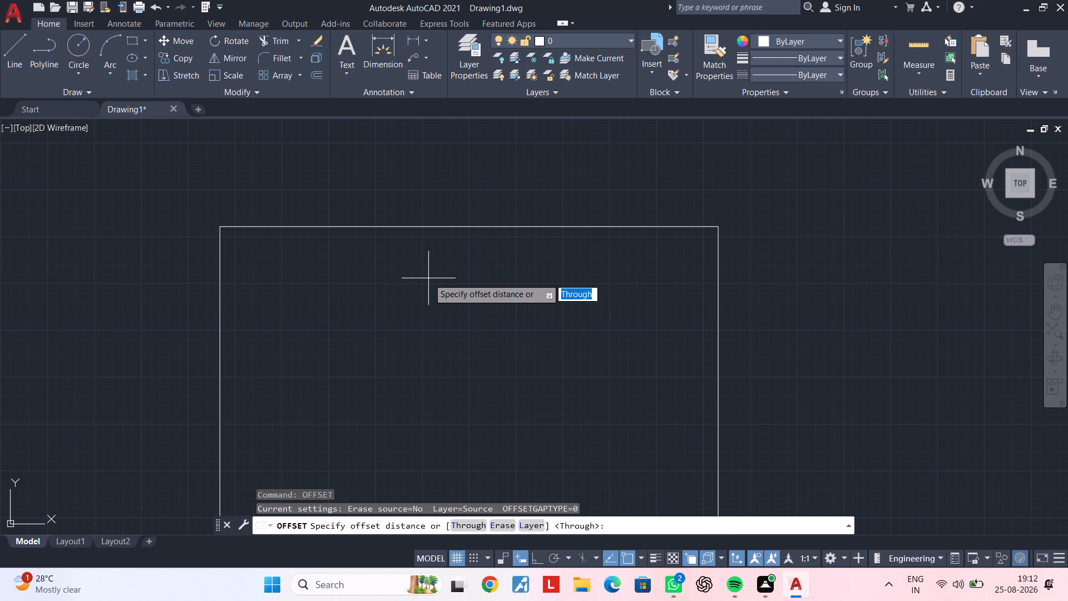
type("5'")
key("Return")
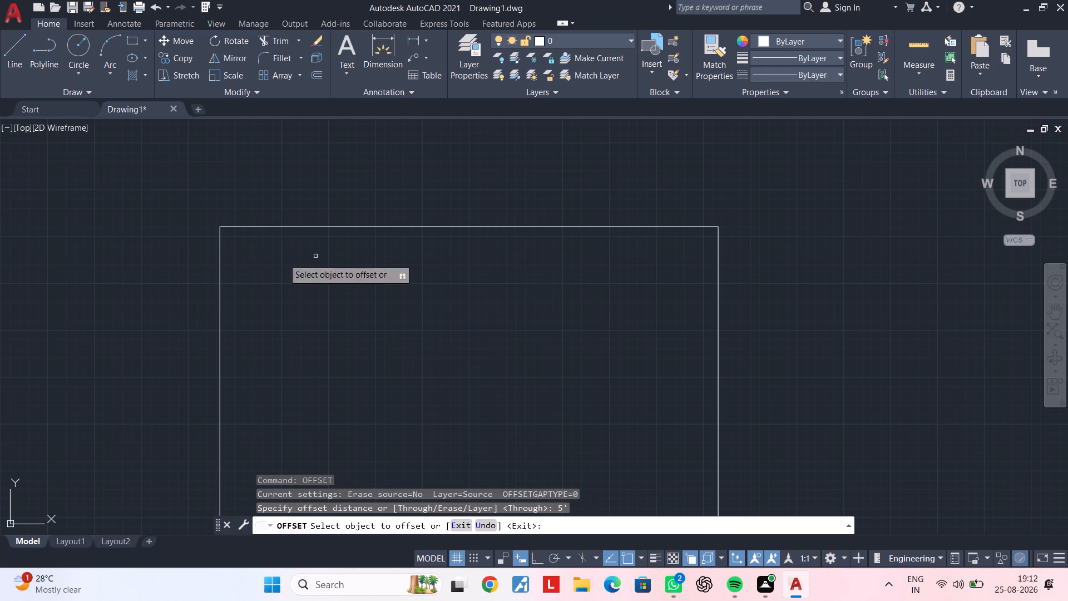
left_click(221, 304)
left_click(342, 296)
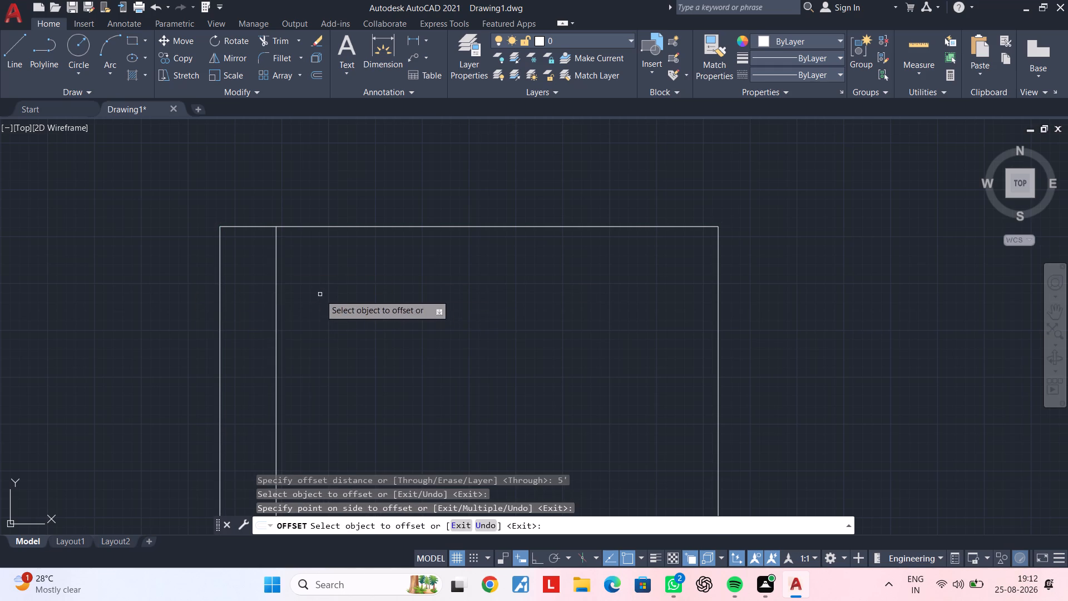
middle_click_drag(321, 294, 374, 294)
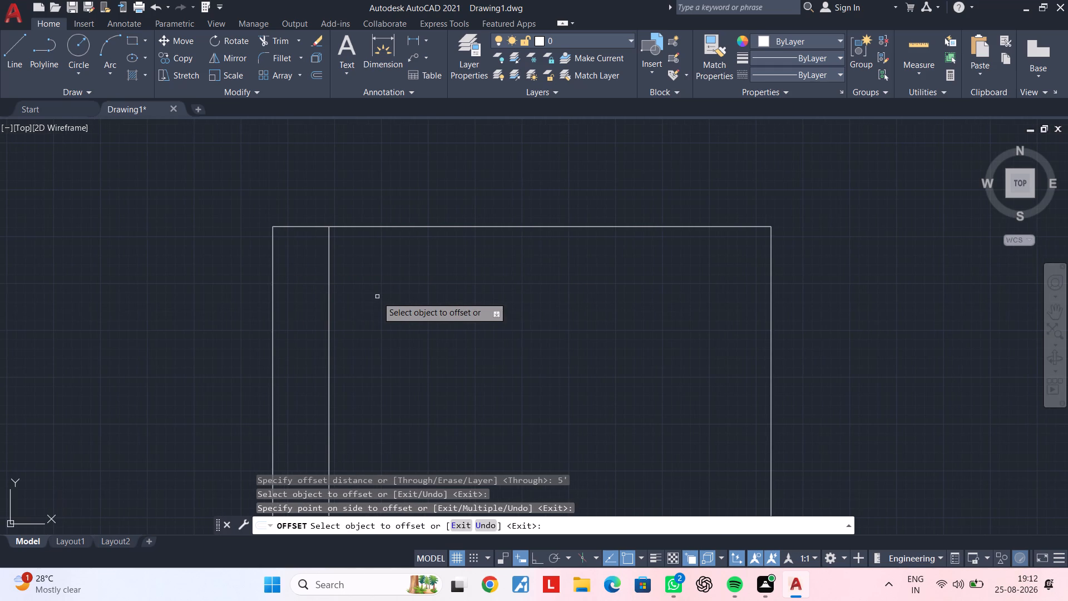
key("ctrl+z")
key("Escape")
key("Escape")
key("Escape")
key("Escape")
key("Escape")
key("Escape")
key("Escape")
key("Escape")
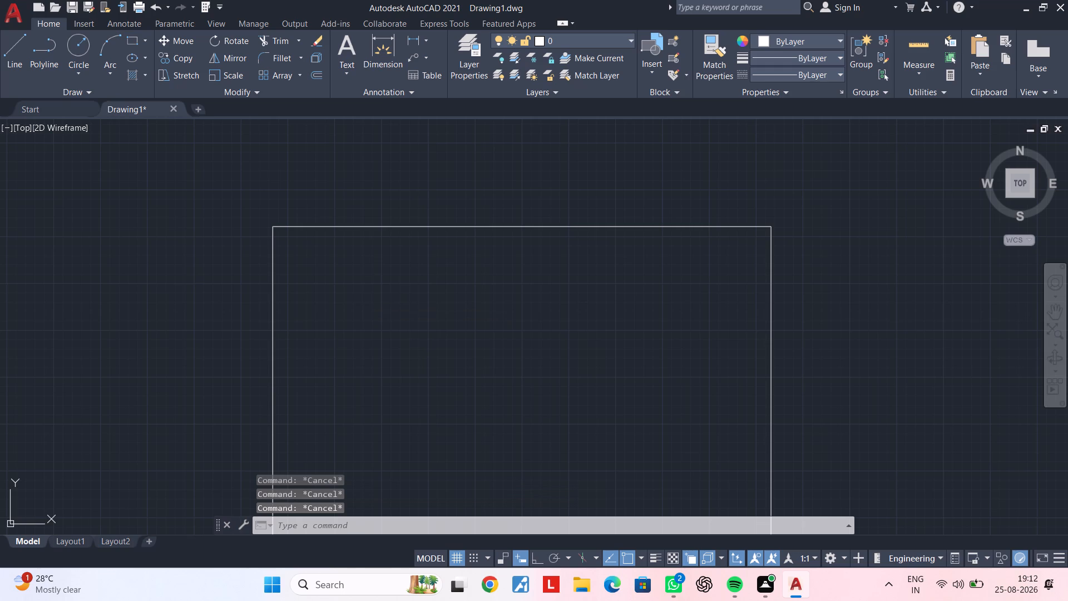
Offset the outline's left and top edges 9" inward to form the outer wall thickness.
type("of")
key("space")
type("9\"")
key("Return")
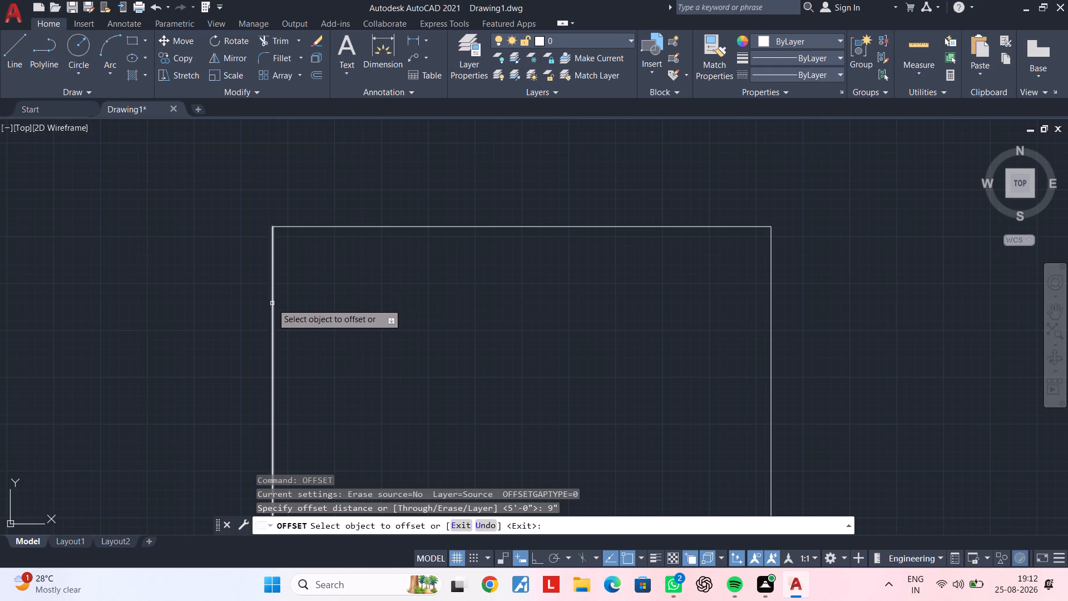
left_click(272, 303)
left_click(416, 295)
left_click(361, 226)
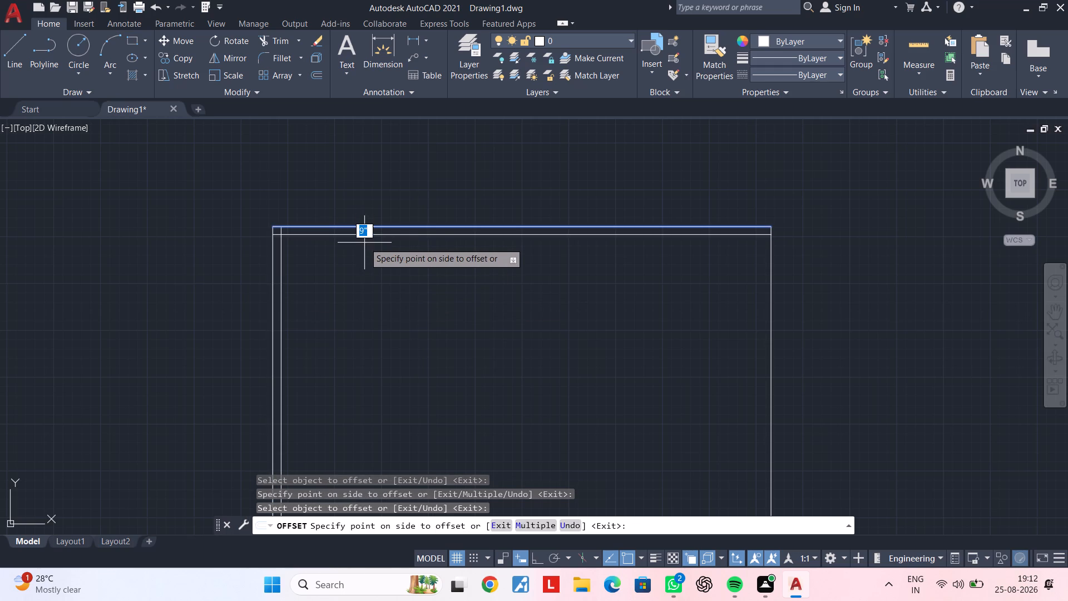
left_click(364, 243)
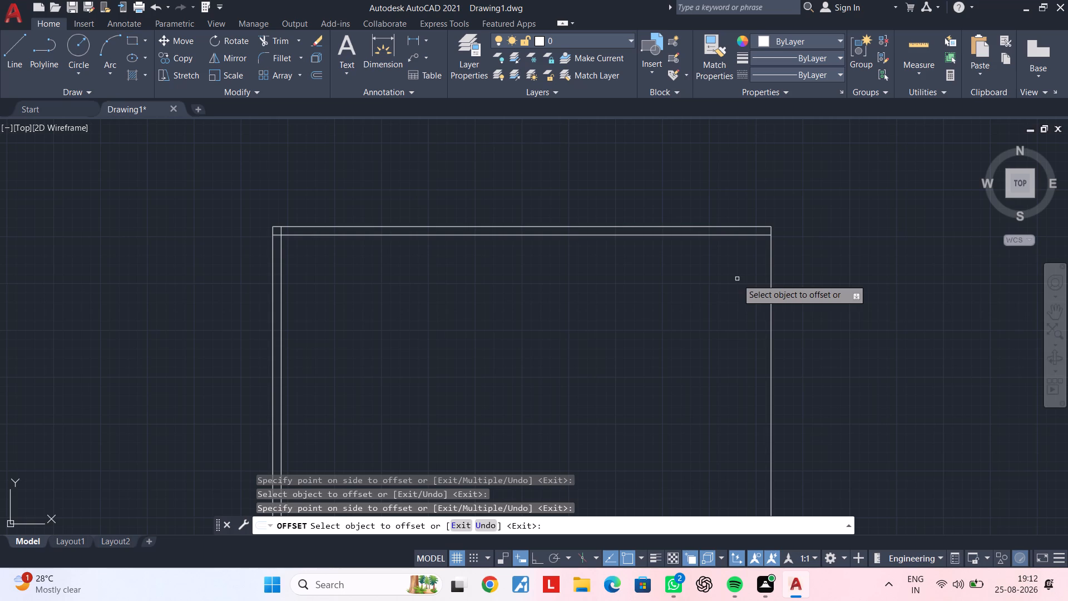
middle_click_drag(456, 289, 602, 287)
scroll(438, 240, "up", 3)
key("Escape")
key("Escape")
key("Escape")
key("Escape")
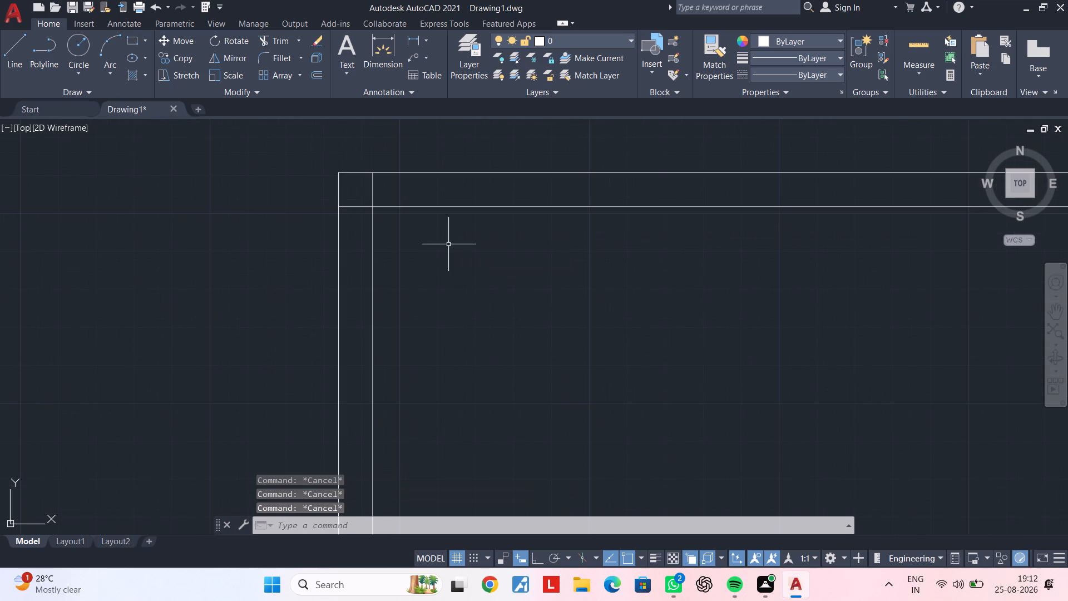
Trim the overlapping ends of the two inner wall lines at the outline's upper-left corner.
key("t")
type("r")
key("space")
left_click(373, 195)
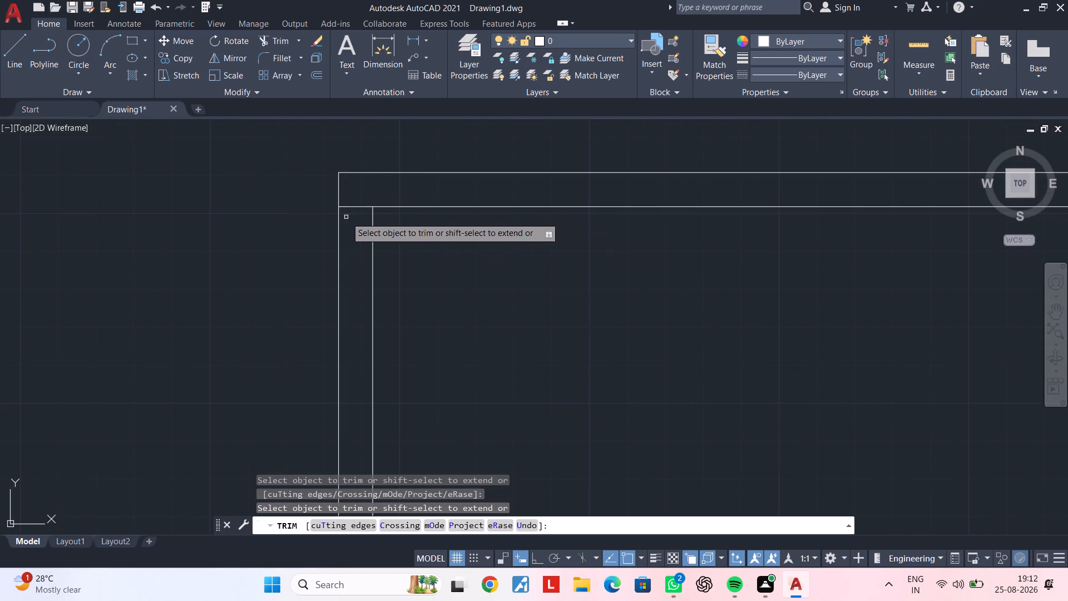
left_click(355, 205)
key("Escape")
scroll(445, 234, "down", 2)
middle_click_drag(433, 234, 383, 220)
key("Escape")
key("Escape")
key("Escape")
Offset the inner line of the left wall 5' toward the interior.
type("of")
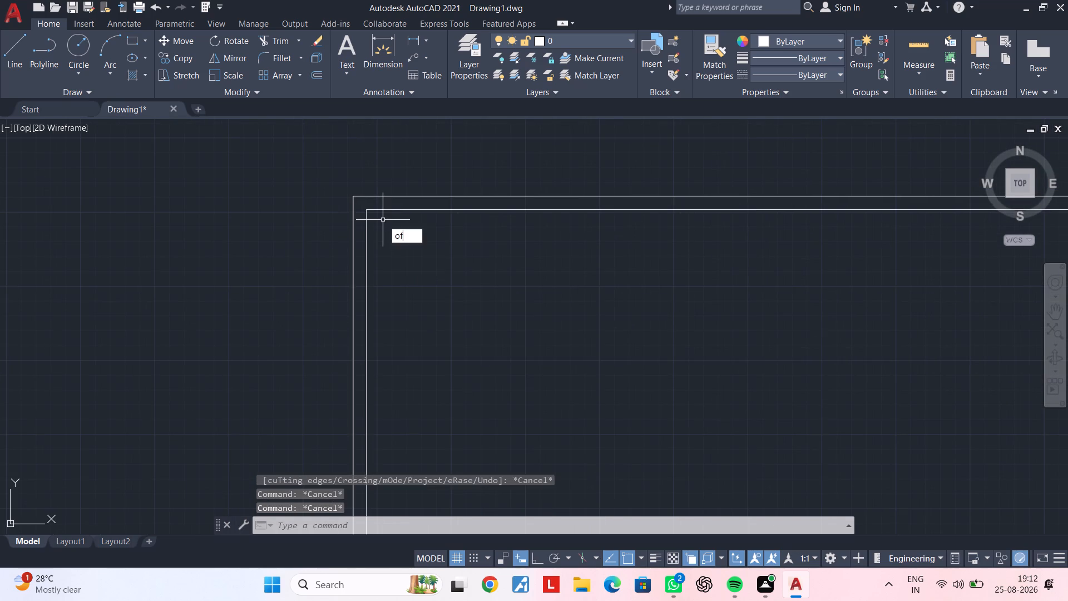
key("space")
type("5'")
key("Return")
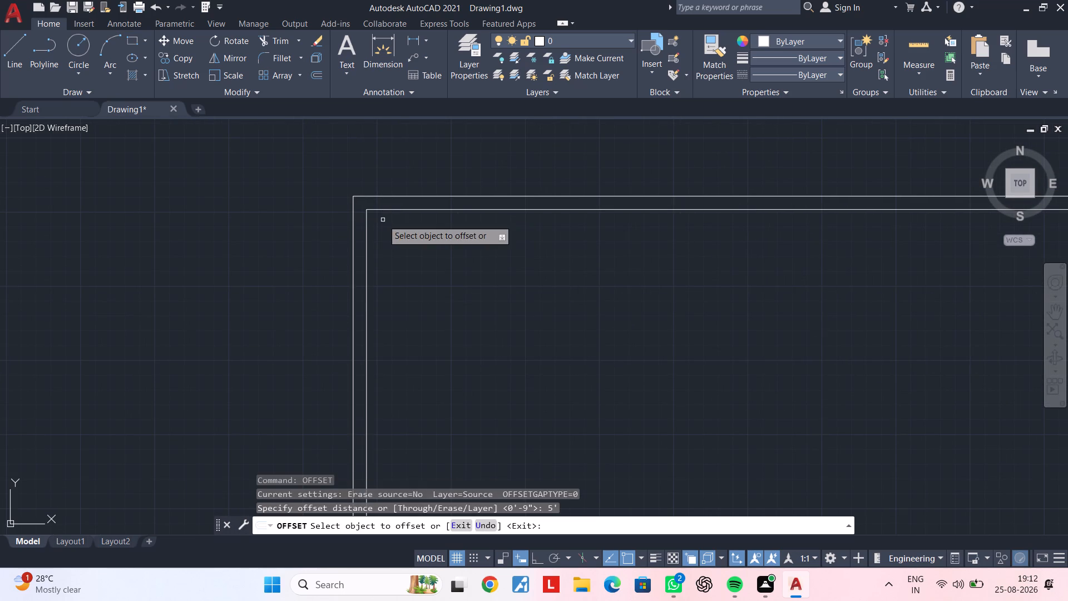
left_click(365, 238)
left_click(505, 239)
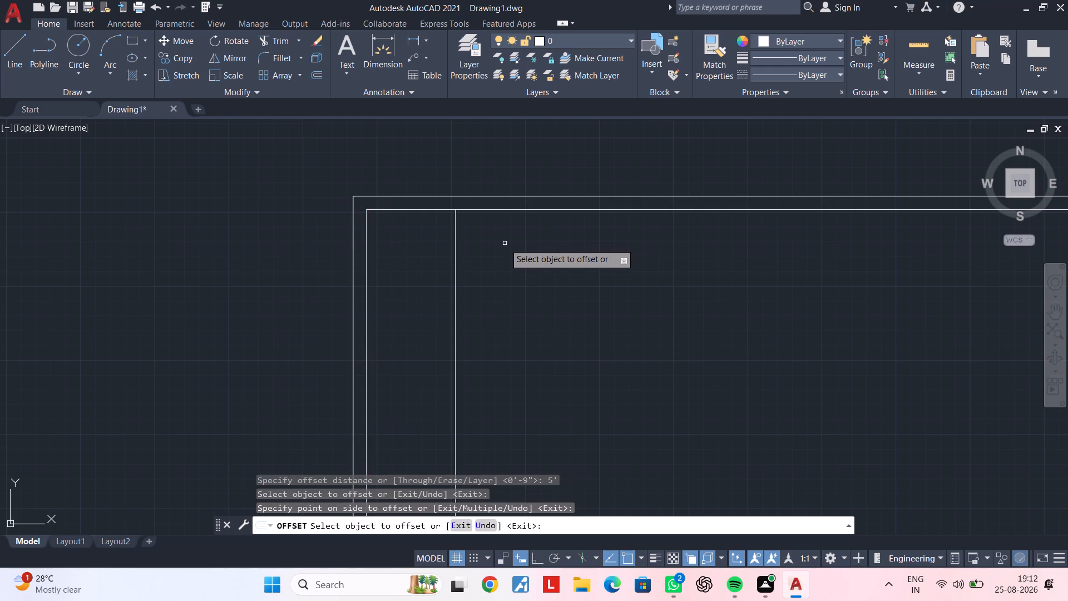
middle_click_drag(501, 252, 451, 258)
key("space")
Offset the new interior vertical line 9" to its right to give the partition wall its thickness.
key("space")
key("9")
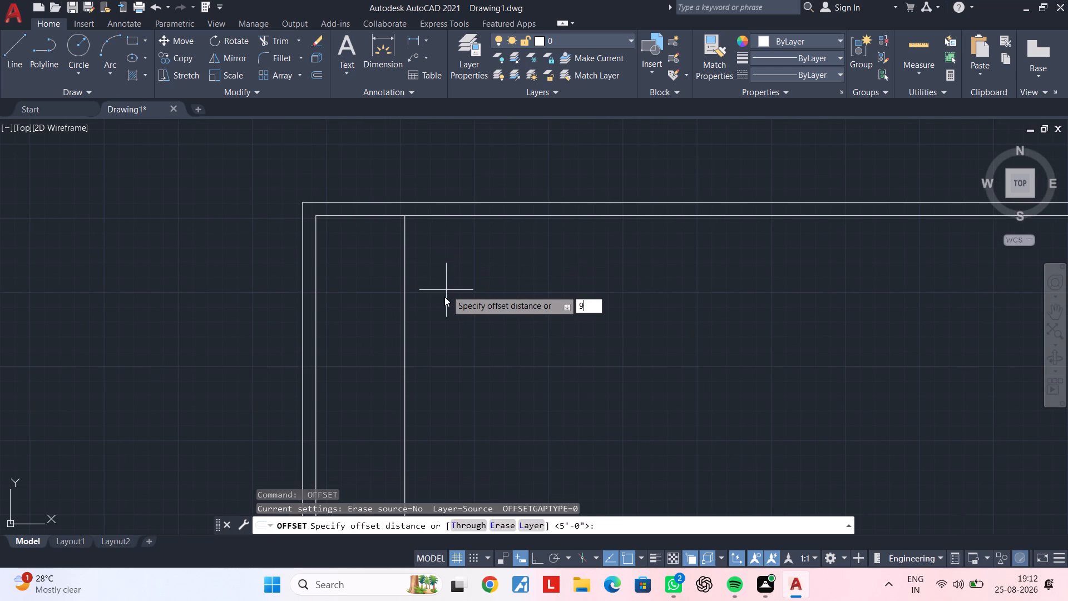
key("shift+quotedbl")
key("Return")
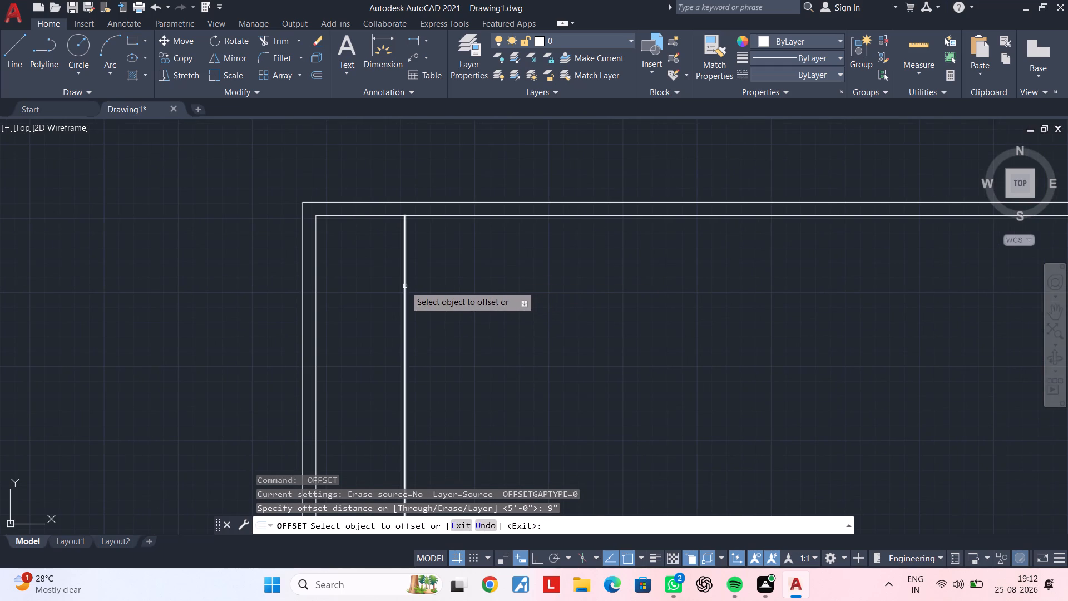
left_click(405, 286)
left_click(525, 282)
middle_click_drag(517, 284, 357, 270)
key("space")
Offset the right-hand line of the 9" partition wall 11' to the right.
key("space")
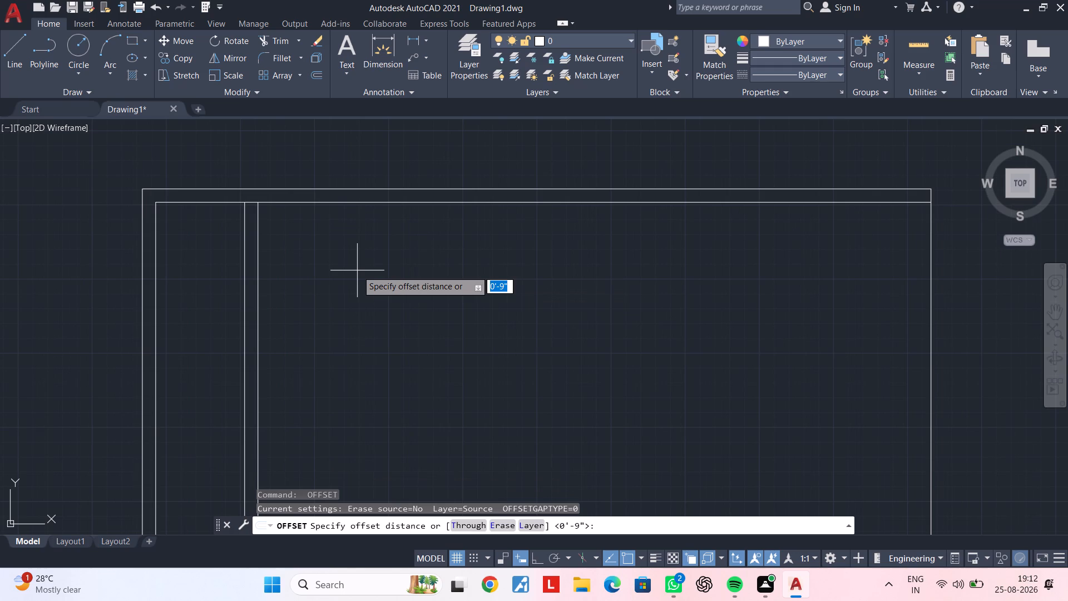
type("11'")
key("Return")
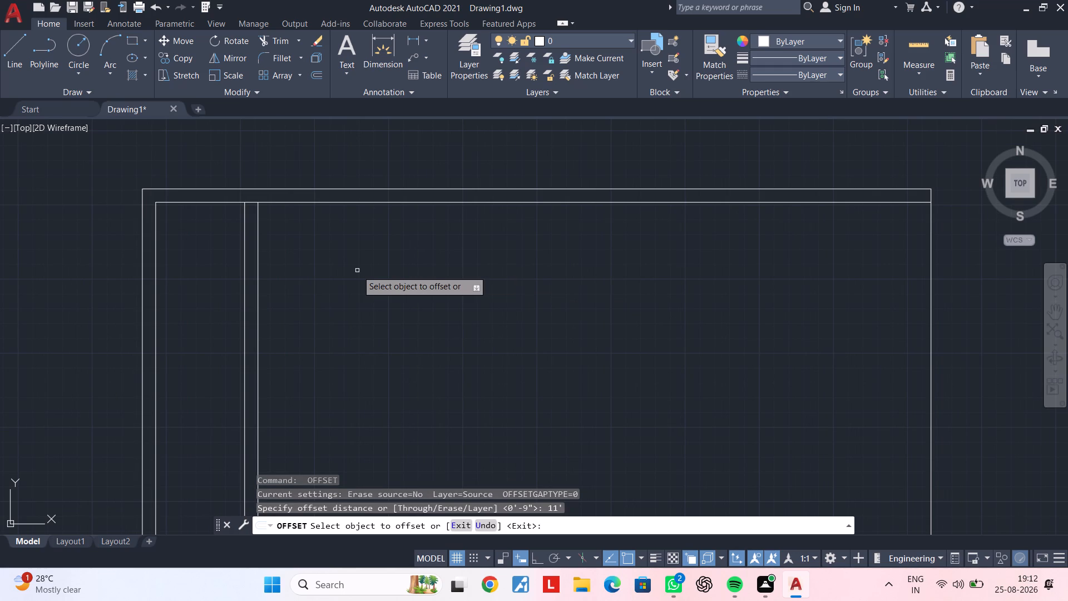
left_click(258, 270)
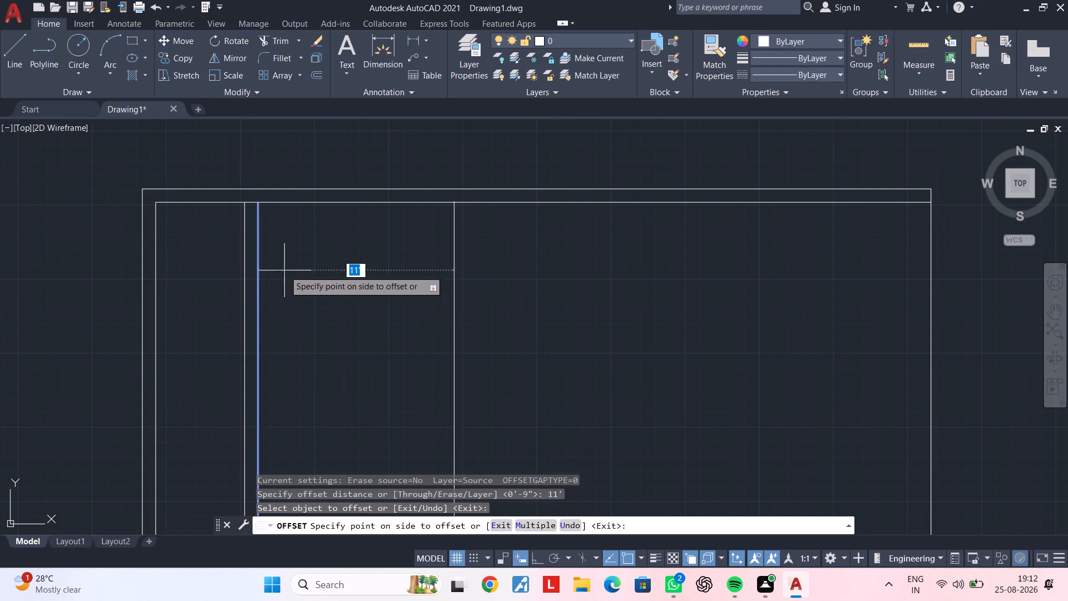
left_click(481, 270)
middle_click_drag(499, 272, 441, 279)
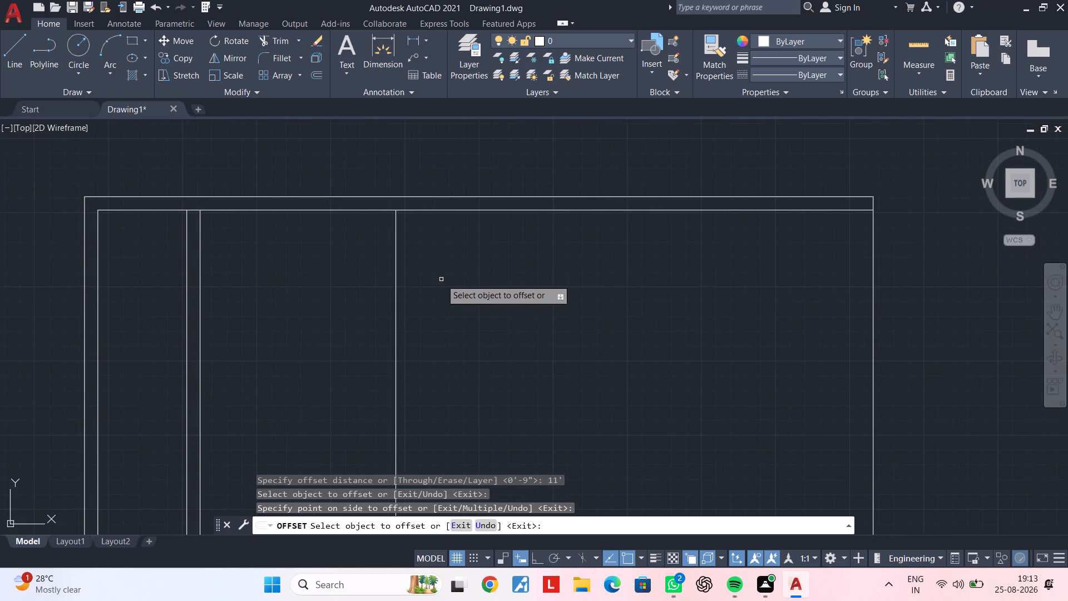
key("space")
Offset the newest interior vertical line 4.5" to its right to give the second partition wall its thickness.
key("space")
type("4.5\"")
key("Return")
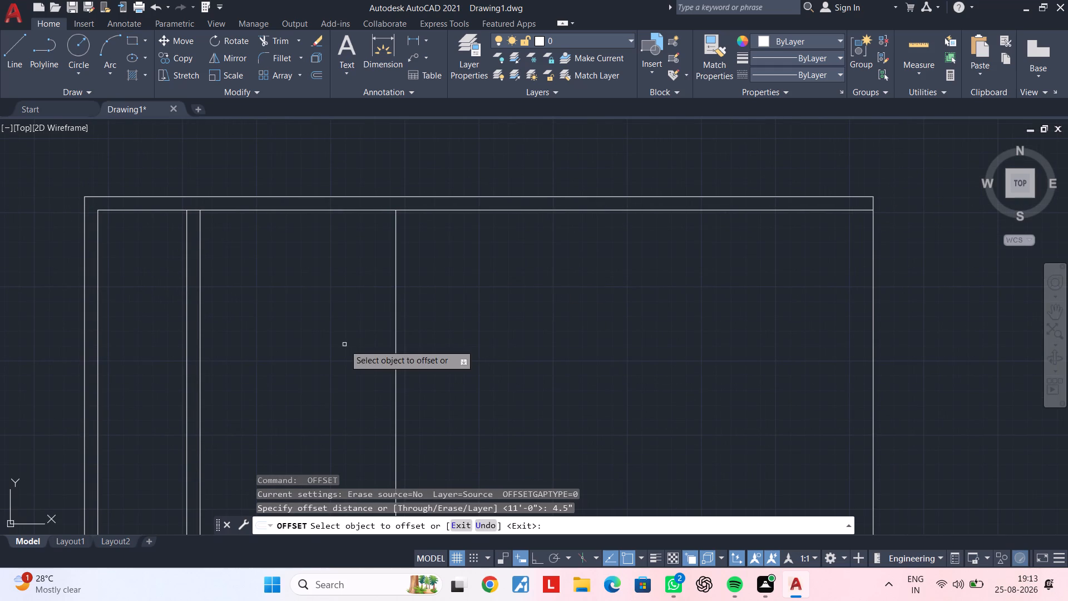
left_click(399, 315)
left_click(394, 318)
left_click(502, 306)
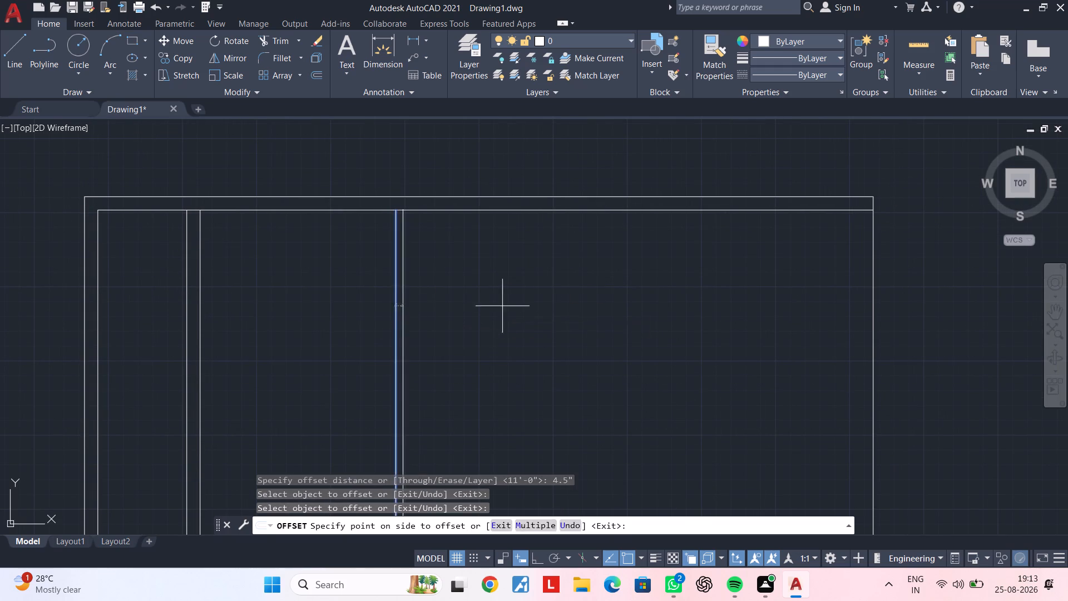
Offset the inner line of the top wall 1'6" downward into the interior.
middle_click_drag(521, 351, 474, 353)
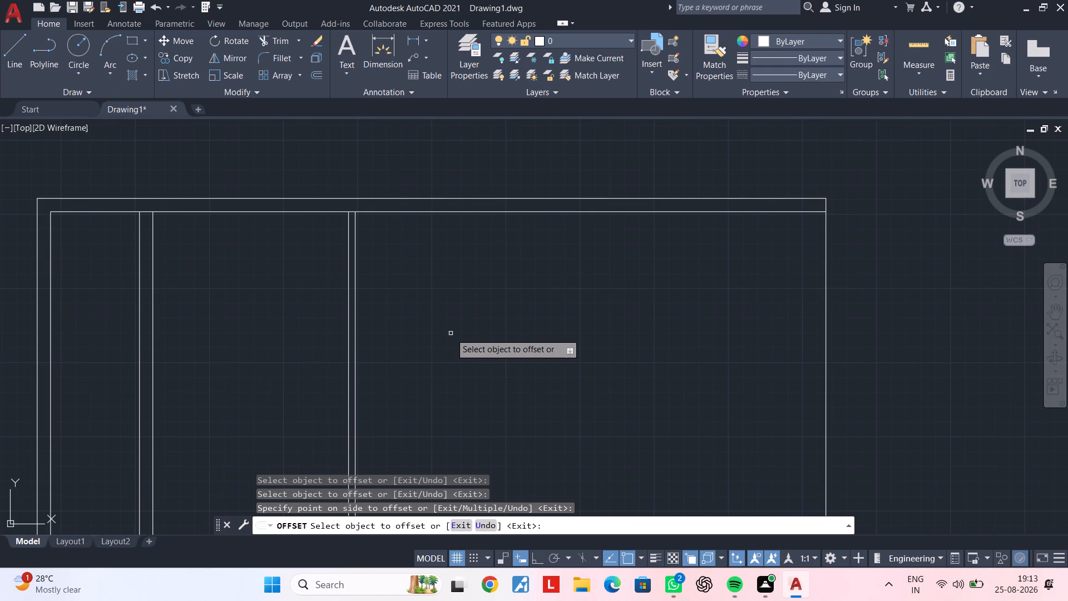
middle_click_drag(444, 328, 474, 307)
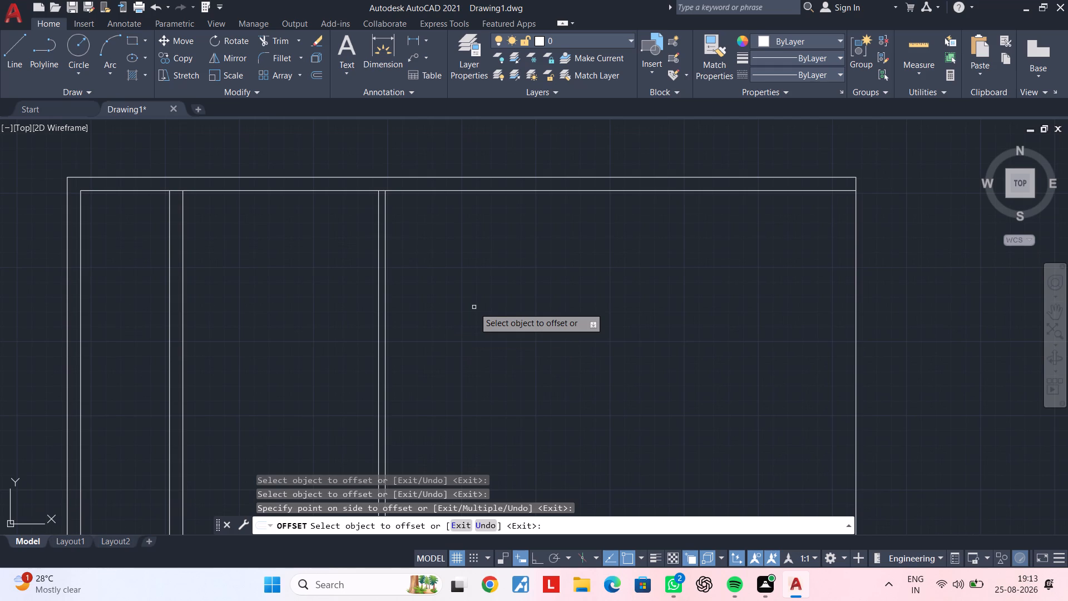
key("space")
key("space")
type("1'6\"")
key("Return")
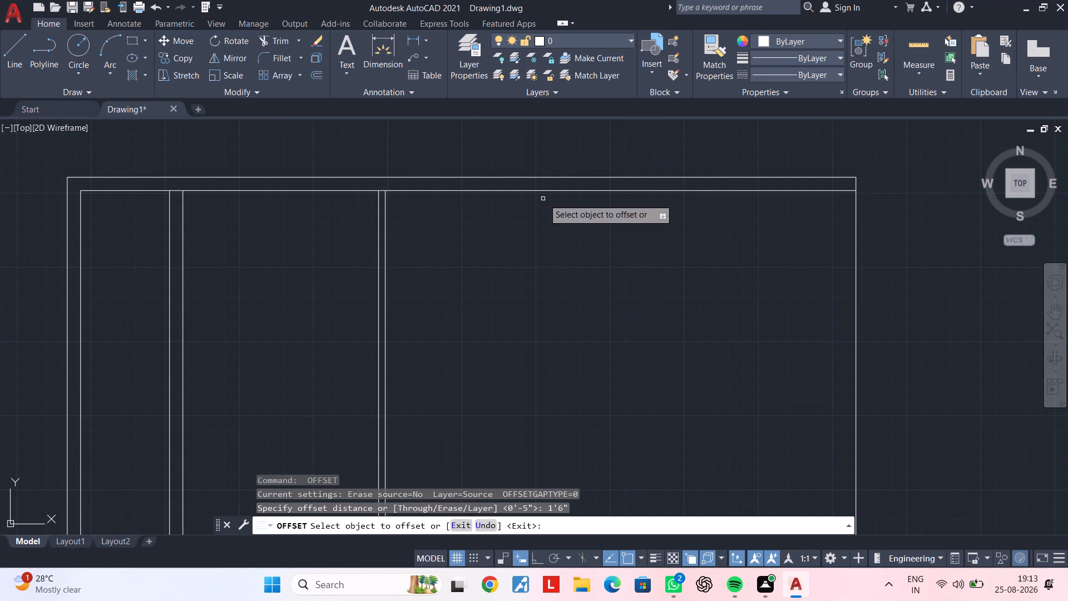
left_click(562, 191)
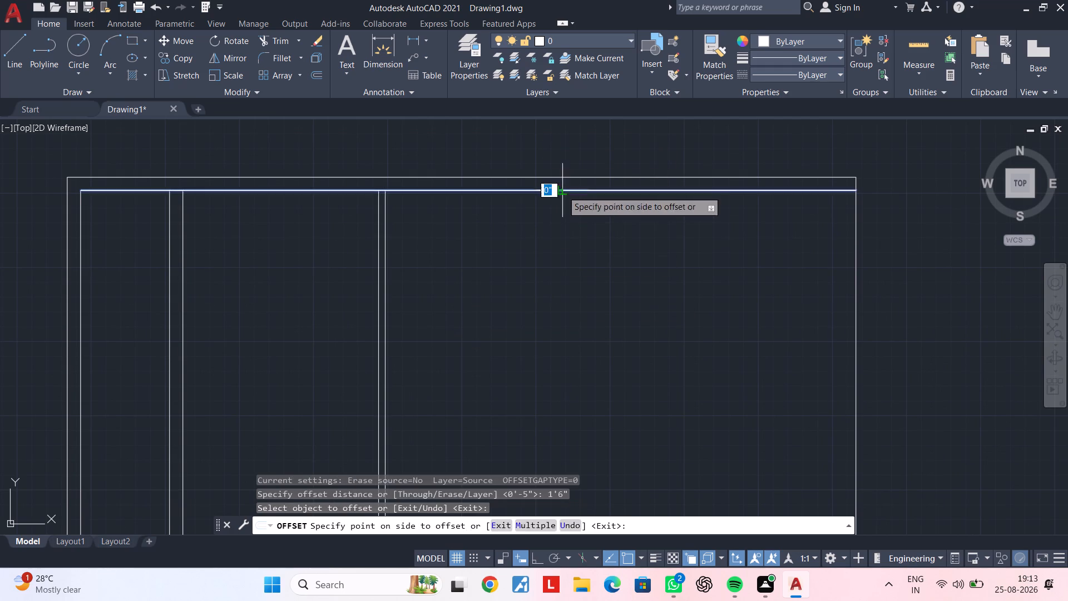
left_click(587, 270)
key("Escape")
key("Escape")
Trim away the part of the new horizontal line that lies left of the 4.5" partition wall.
key("t")
key("r")
key("space")
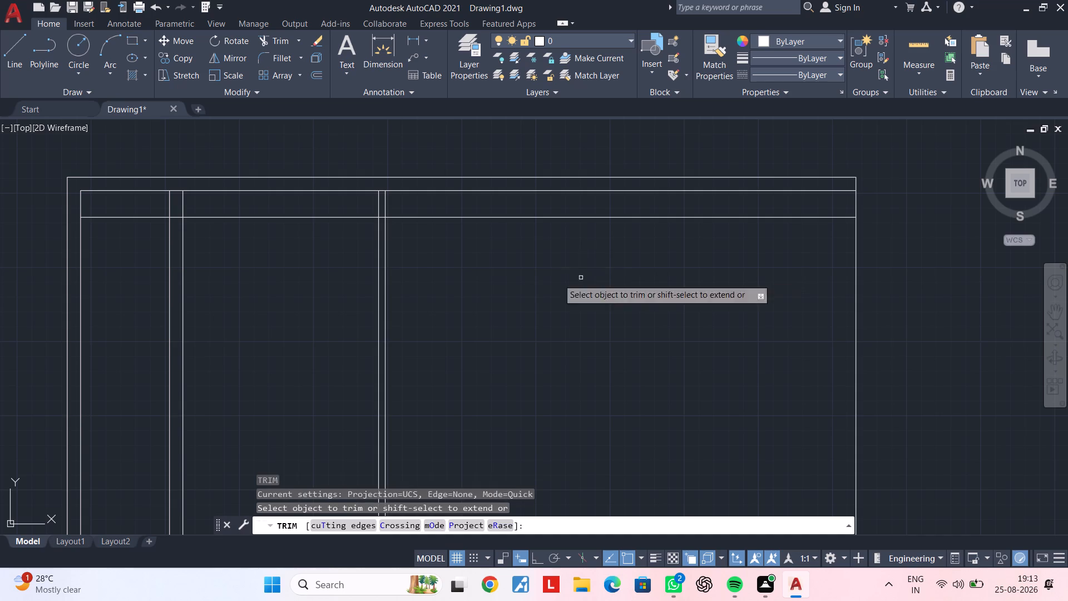
scroll(372, 213, "up", 3)
left_click(370, 220)
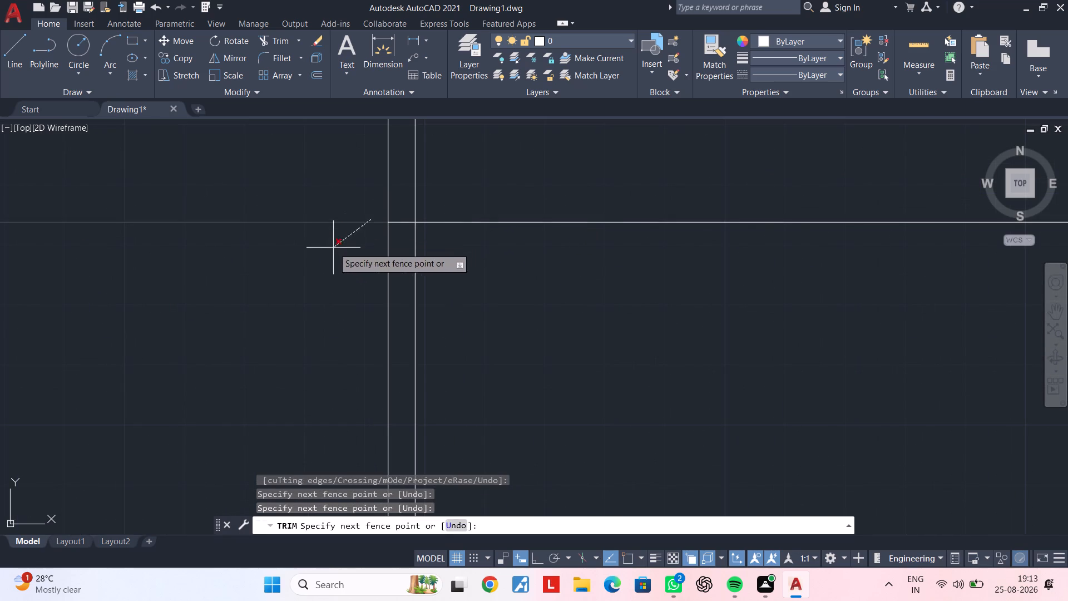
left_click(330, 266)
scroll(307, 260, "down", 4)
middle_click_drag(303, 260, 322, 245)
key("Escape")
key("Escape")
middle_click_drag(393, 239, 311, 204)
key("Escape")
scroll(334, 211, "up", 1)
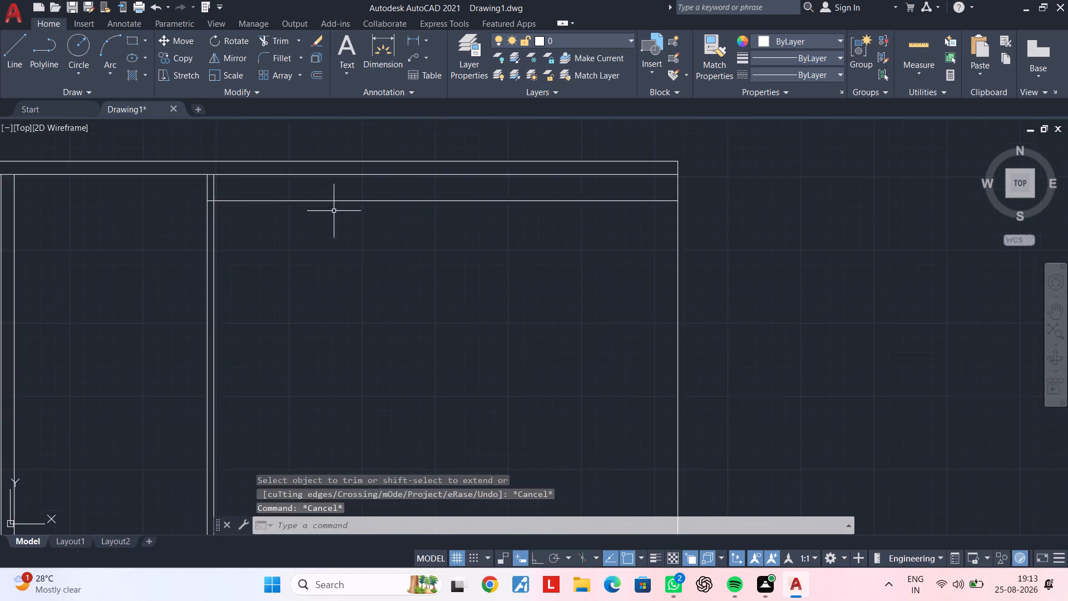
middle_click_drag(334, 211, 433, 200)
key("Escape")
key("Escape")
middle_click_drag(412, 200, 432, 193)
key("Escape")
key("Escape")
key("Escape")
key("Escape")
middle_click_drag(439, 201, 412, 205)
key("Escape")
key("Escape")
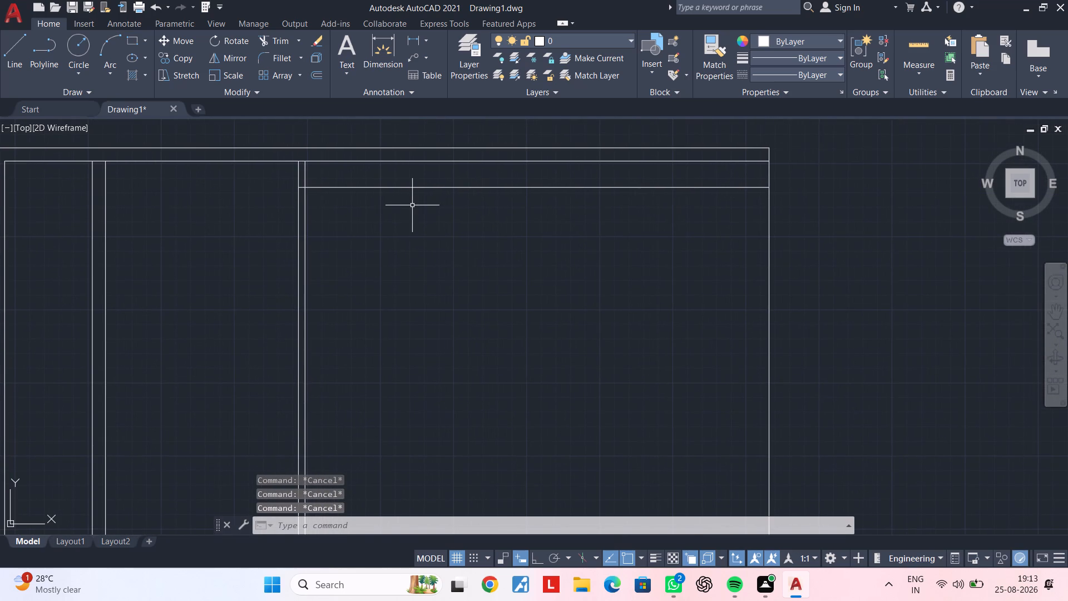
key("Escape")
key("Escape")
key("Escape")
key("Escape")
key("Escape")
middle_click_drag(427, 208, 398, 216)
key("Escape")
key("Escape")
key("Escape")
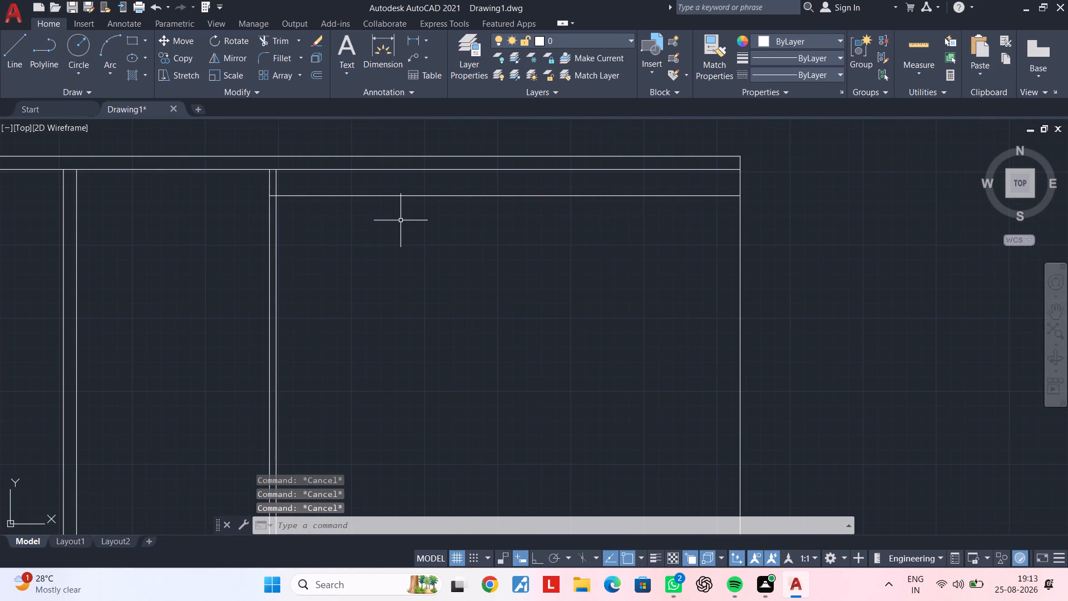
Offset the trimmed horizontal line 9" downward to give the stepped-in wall its thickness.
type("of")
key("space")
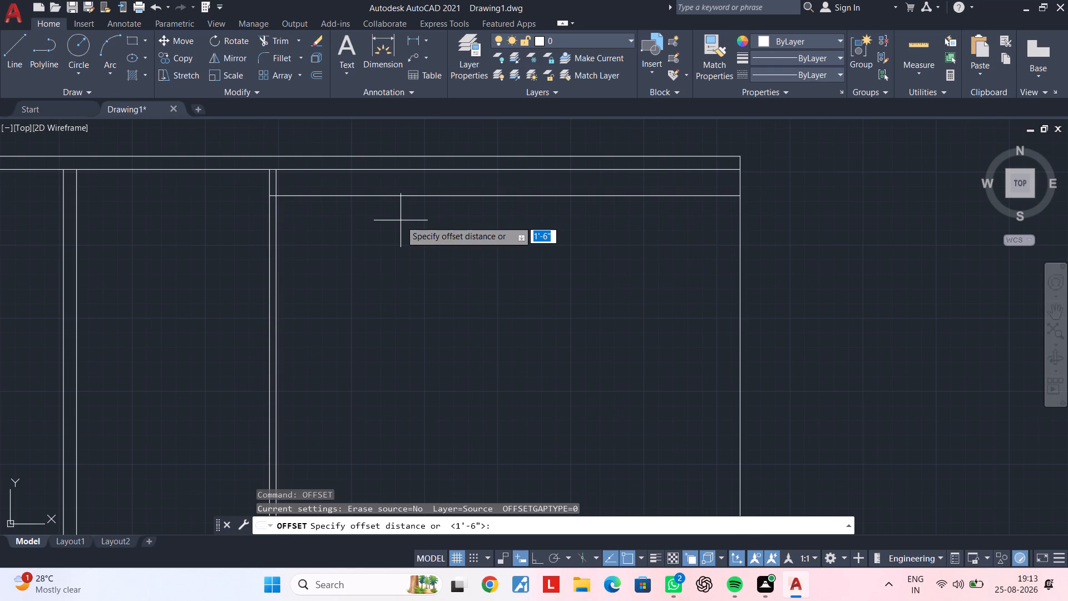
type("9\"")
key("Return")
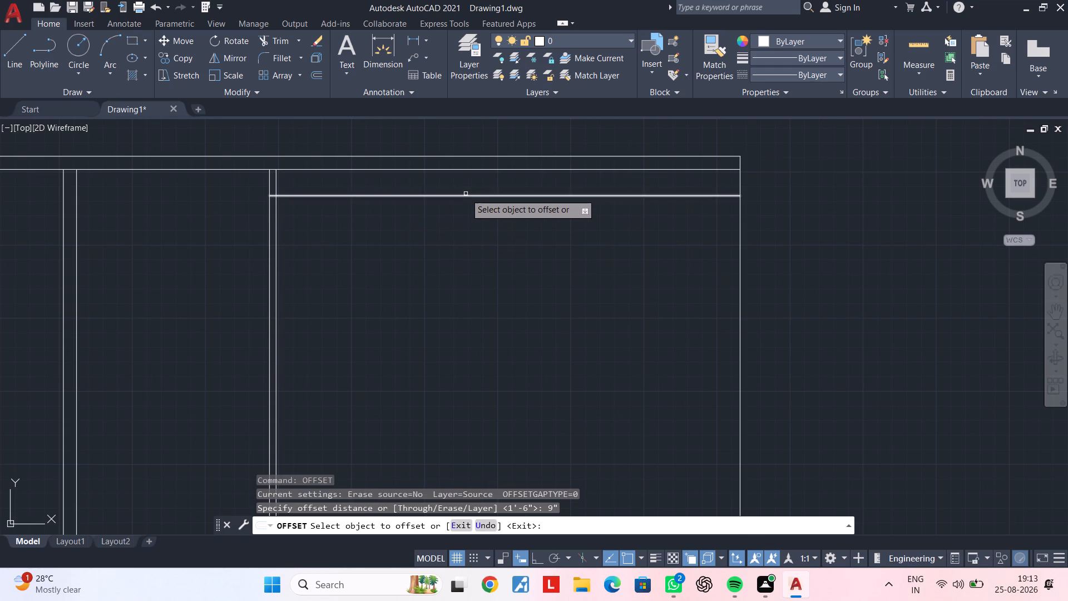
left_click(466, 193)
left_click(469, 195)
left_click(477, 231)
key("Escape")
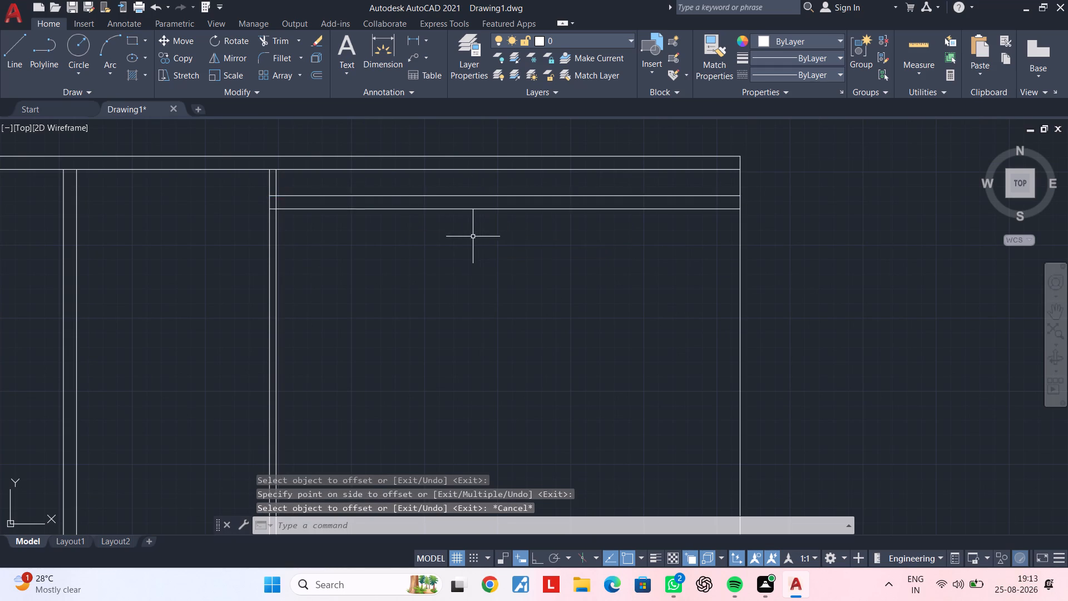
key("Escape")
Offset the right-hand line of the 4.5" partition wall 11' to the right.
middle_click_drag(466, 237, 554, 219)
key("Escape")
scroll(463, 205, "up", 1)
middle_click_drag(463, 207, 462, 265)
key("Escape")
key("Escape")
type("of")
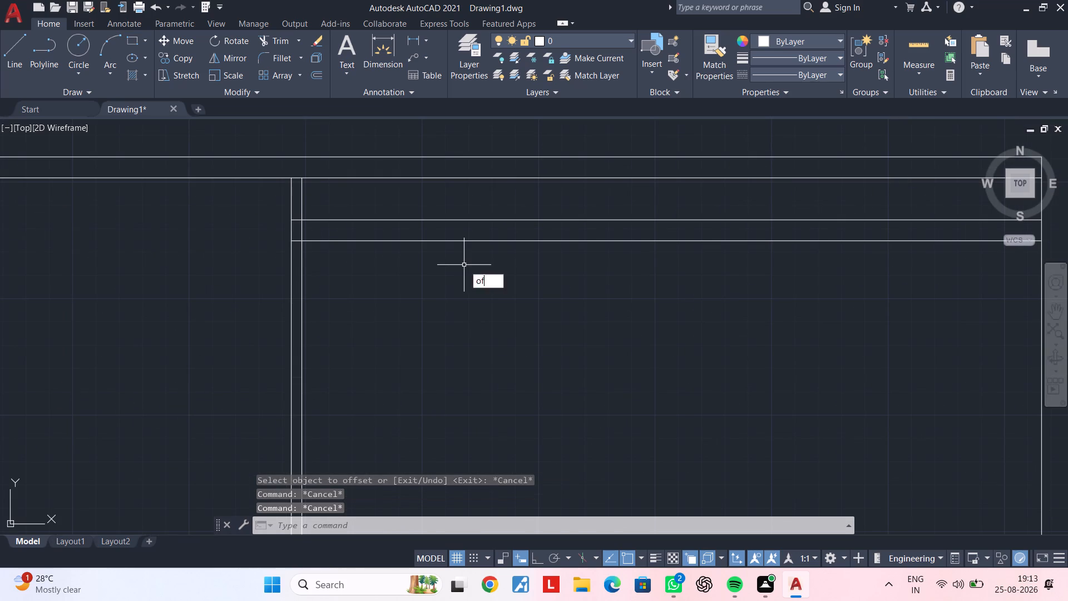
key("space")
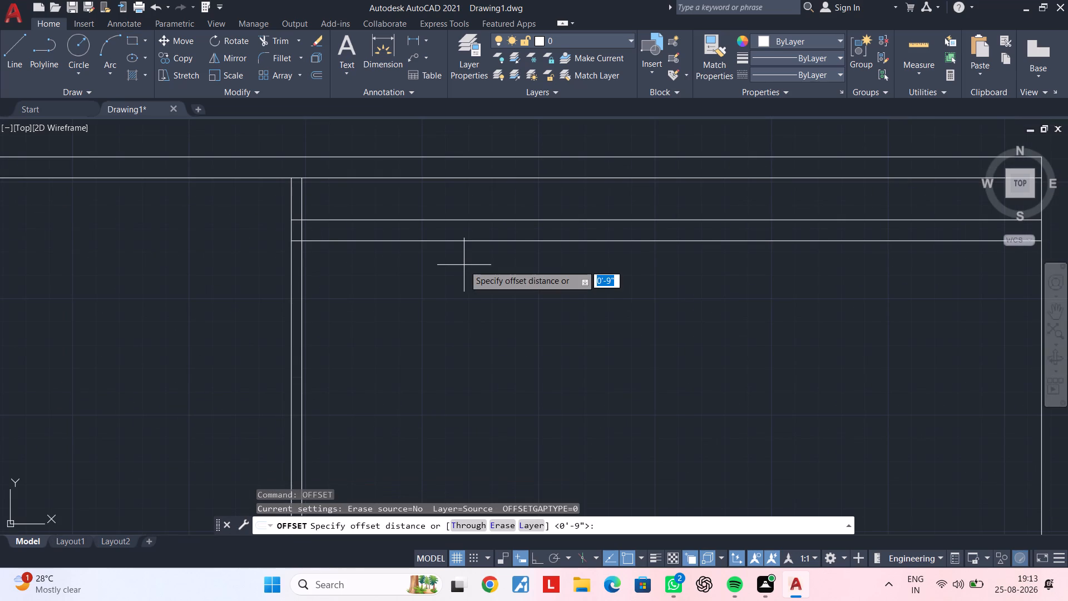
type("11'")
key("Return")
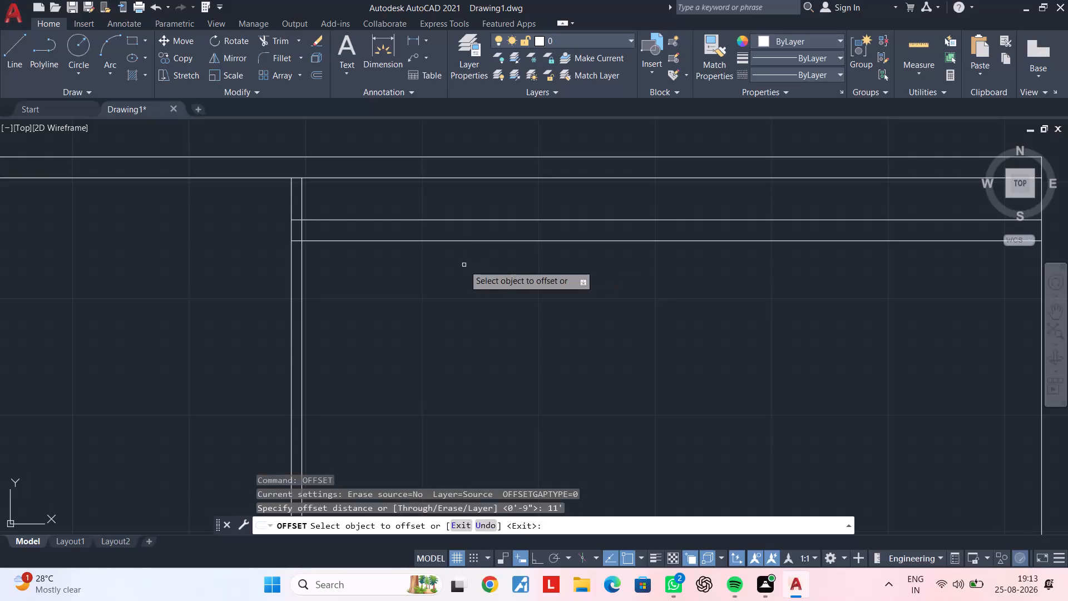
left_click(301, 289)
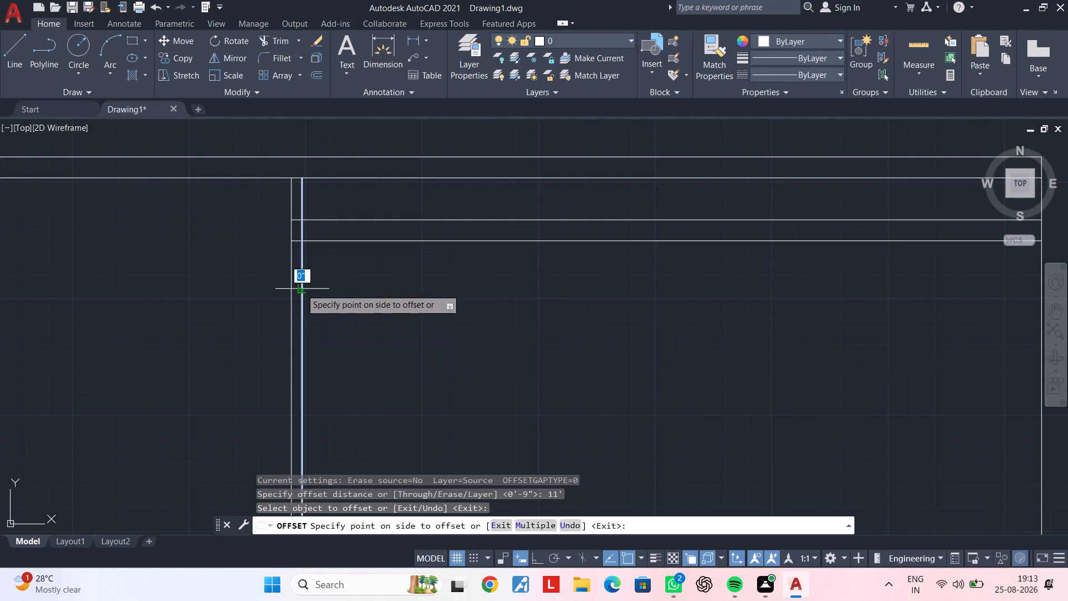
left_click(602, 289)
Offset the new vertical line 4.5" to its right to form the third partition wall.
middle_click_drag(641, 288, 559, 294)
key("space")
key("space")
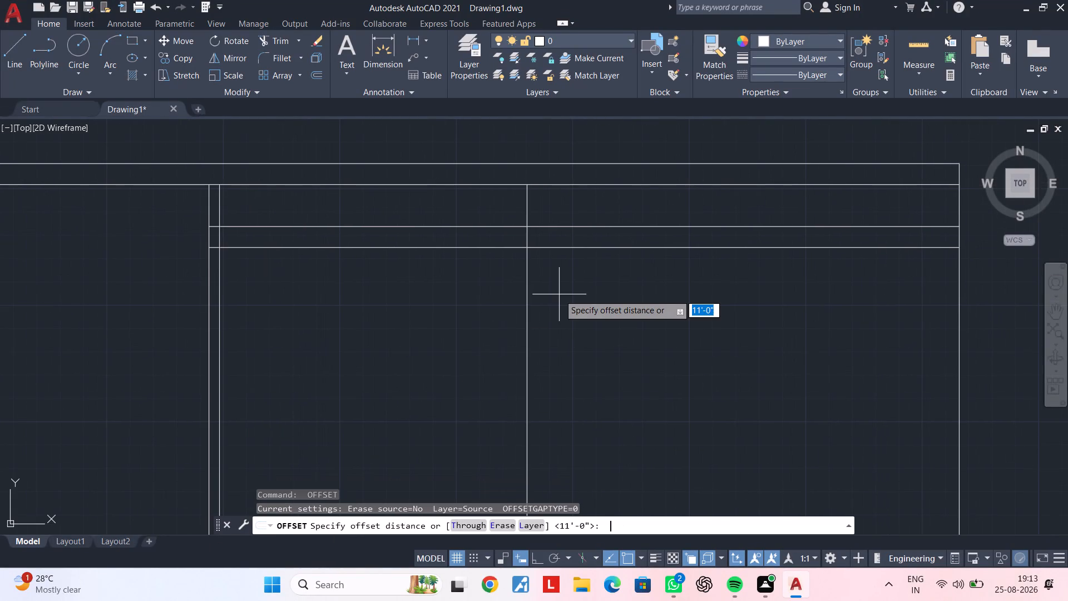
type("4.5\"")
key("Return")
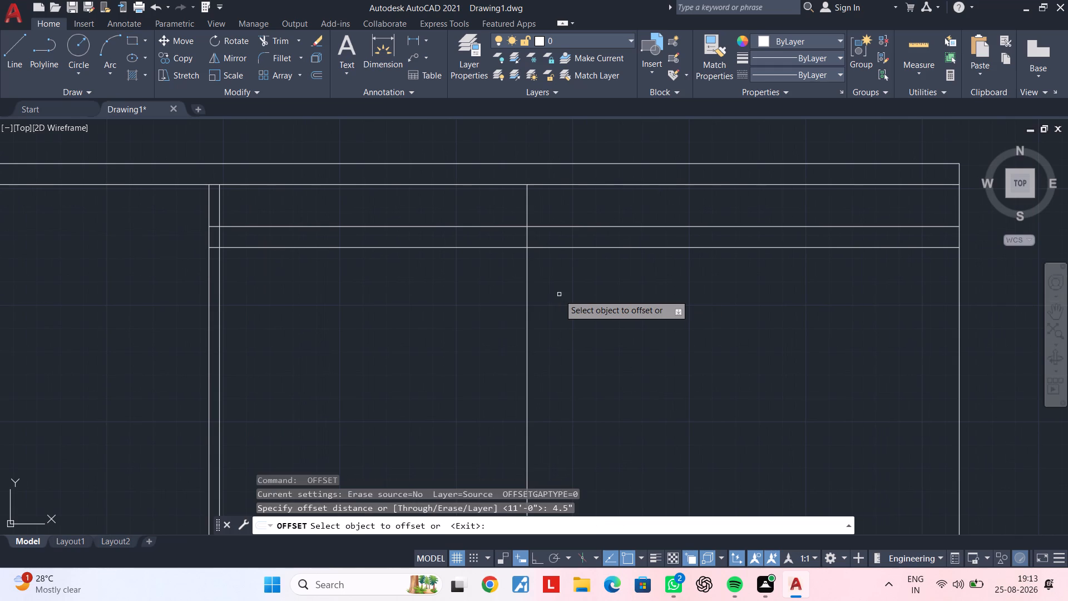
left_click(528, 294)
left_click(646, 280)
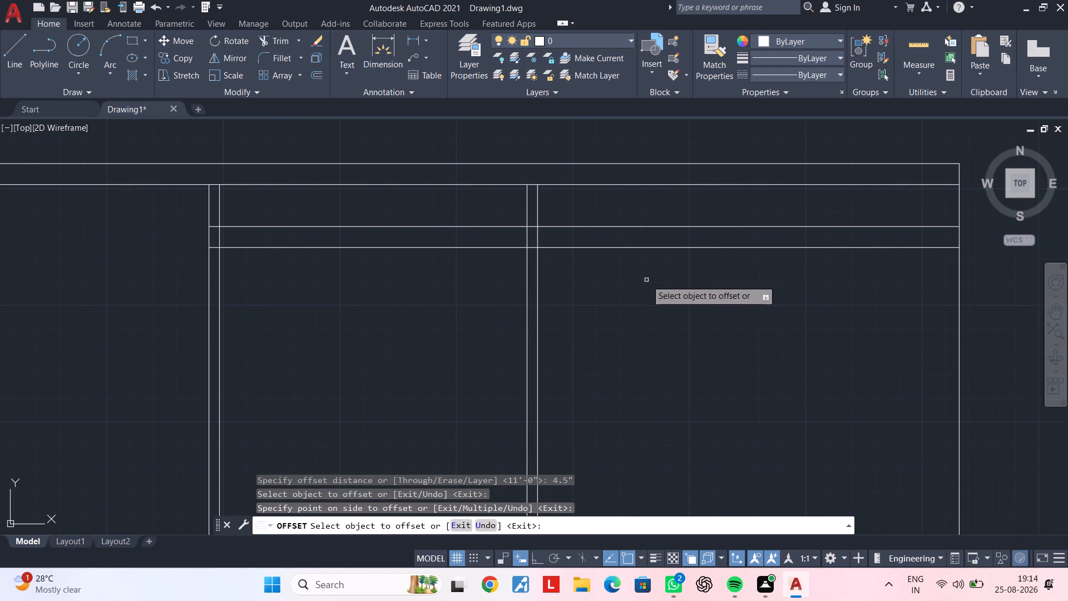
key("Escape")
key("Escape")
Trim the upper ends of the third partition's two lines between the top wall and the stepped-in wall.
type("tr")
key("space")
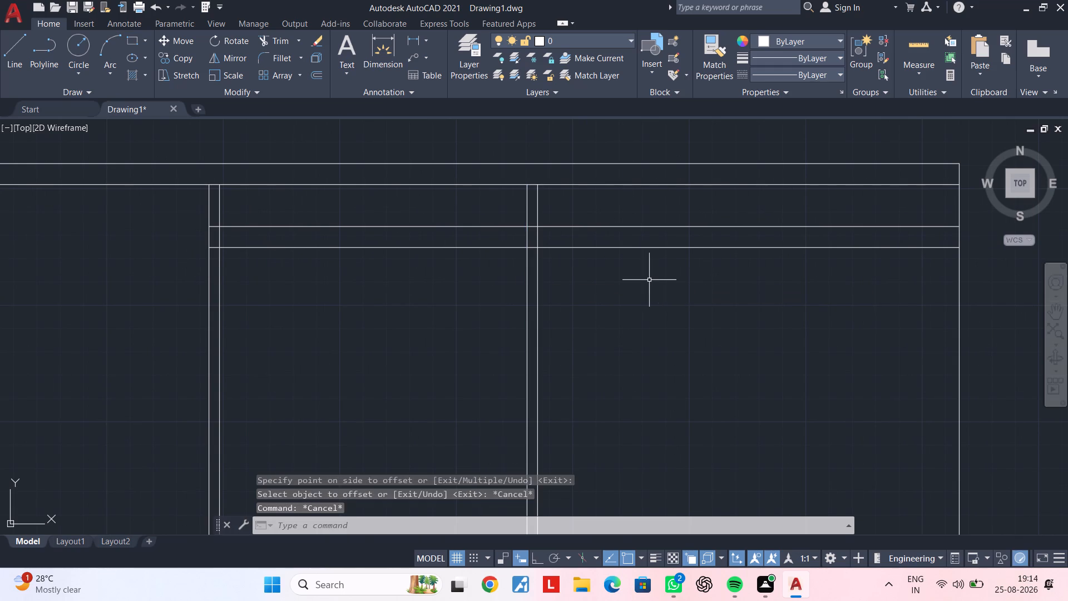
scroll(548, 201, "up", 1)
left_click(562, 208)
left_click(477, 223)
key("Escape")
key("Escape")
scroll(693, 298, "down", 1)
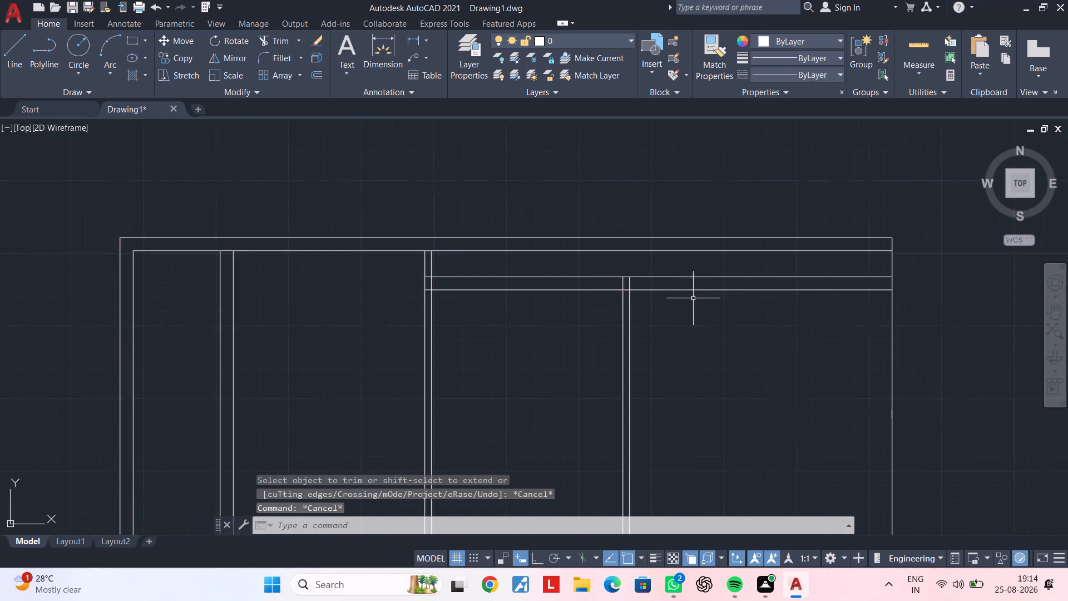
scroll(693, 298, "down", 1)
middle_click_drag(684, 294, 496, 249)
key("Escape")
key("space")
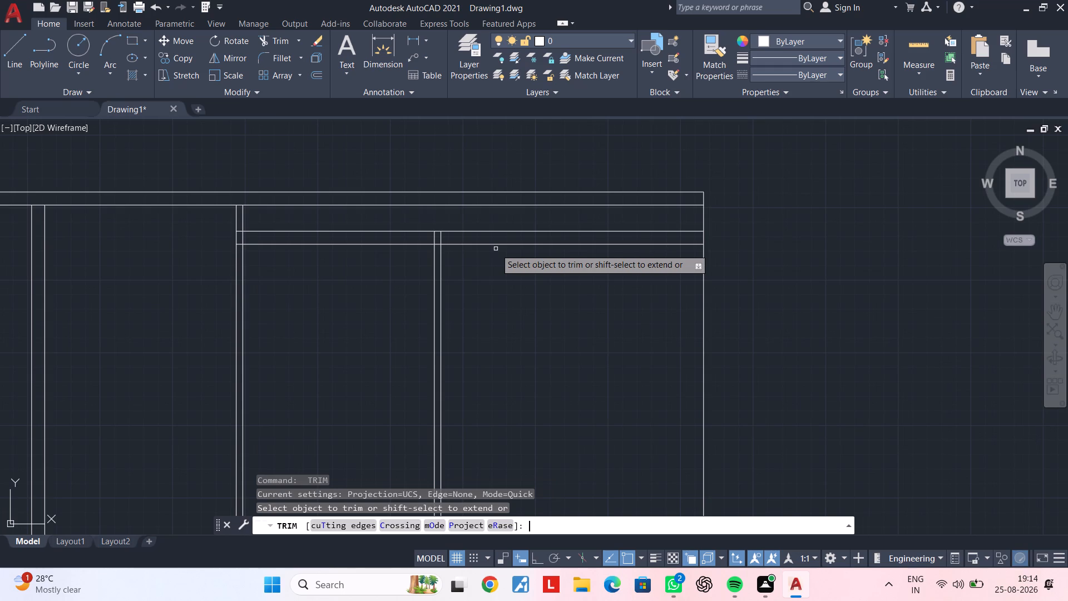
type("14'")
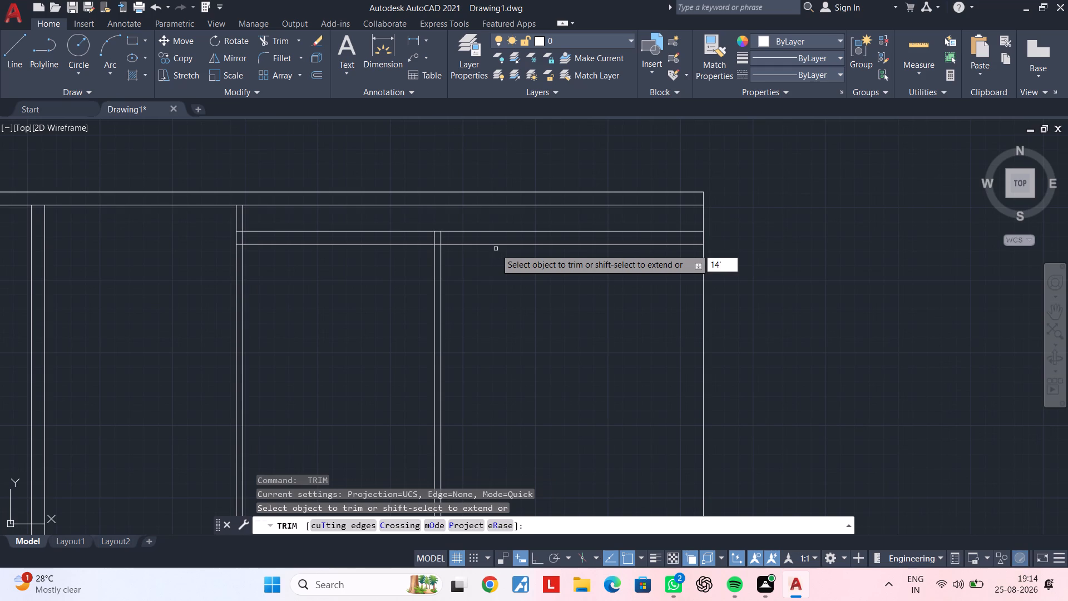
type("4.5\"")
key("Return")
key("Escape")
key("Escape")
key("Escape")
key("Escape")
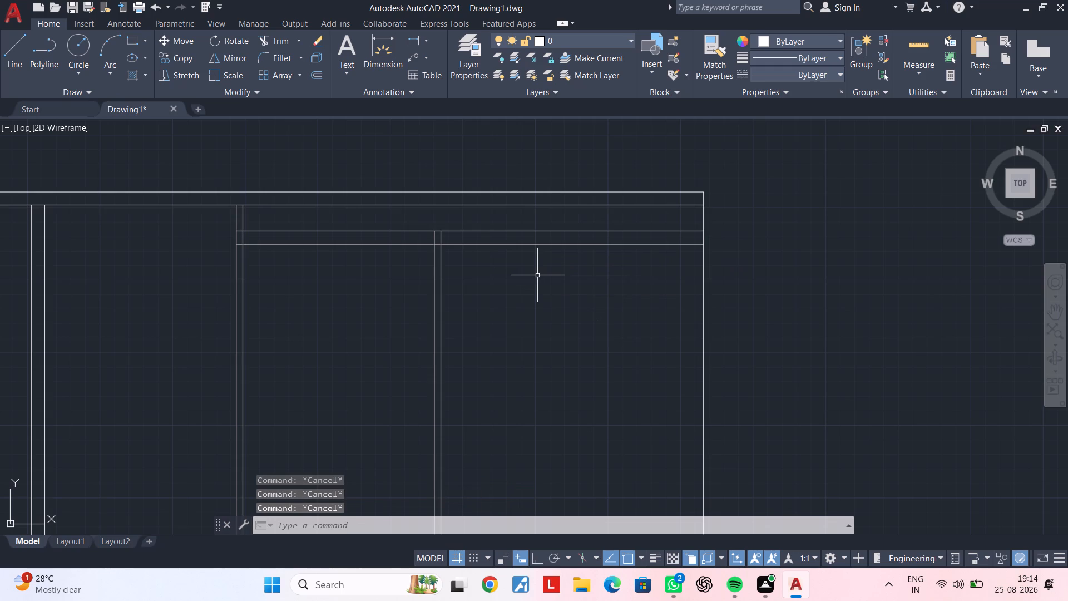
Offset the right-hand line of the third partition wall 14'4.5" to the right.
type("of 14'4.5\"")
key("Return")
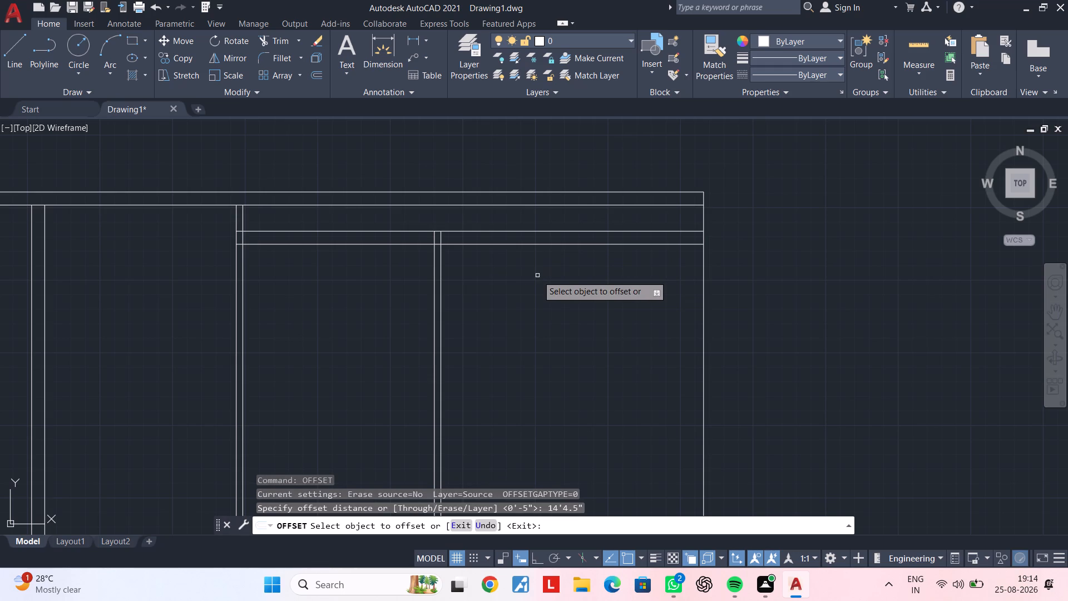
left_click(442, 282)
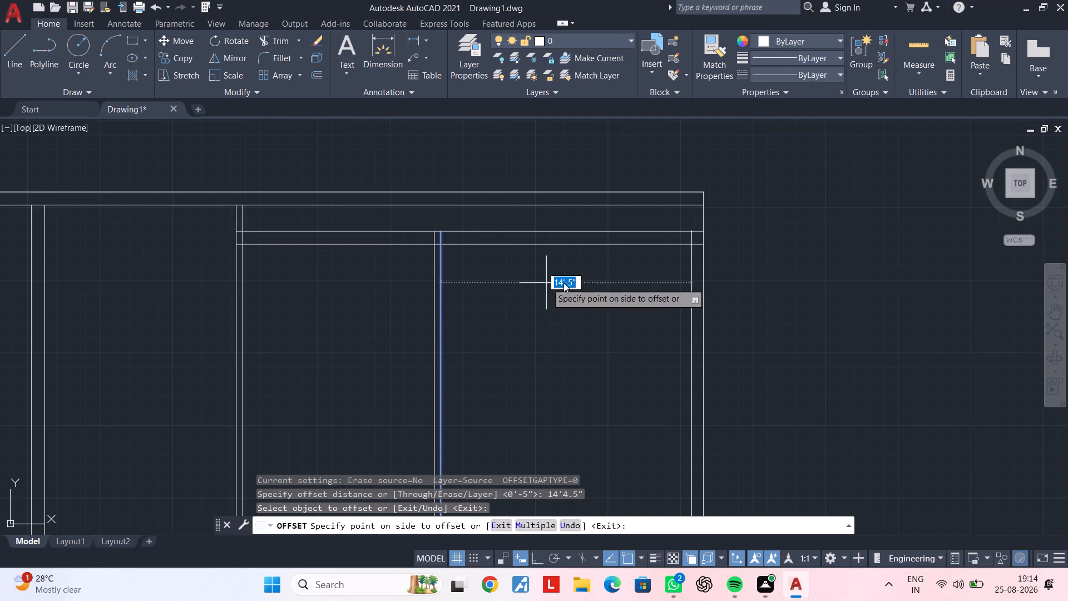
left_click(639, 278)
middle_click_drag(651, 261, 463, 275)
key("space")
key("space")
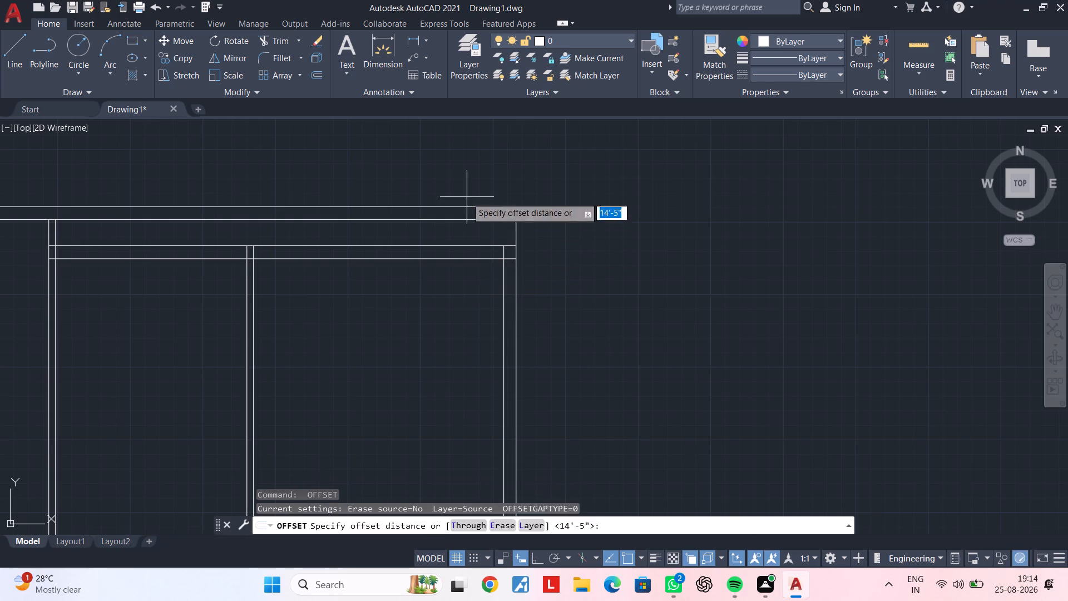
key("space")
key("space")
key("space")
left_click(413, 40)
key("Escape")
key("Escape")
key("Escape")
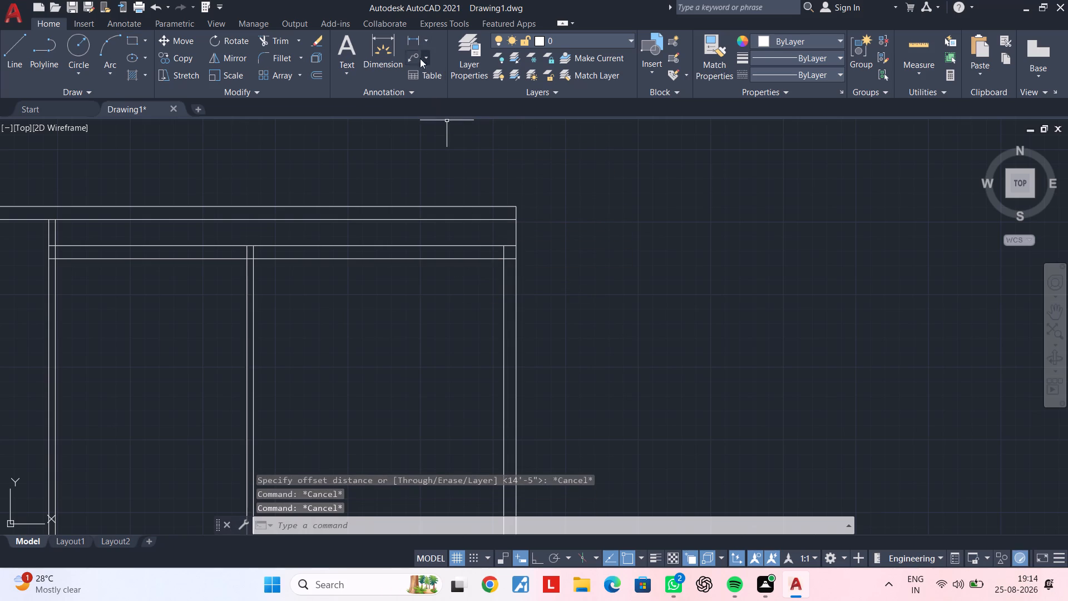
Measure the gap between the new vertical line and the outline's right edge with a linear dimension.
left_click(414, 38)
scroll(510, 275, "up", 3)
left_click(474, 201)
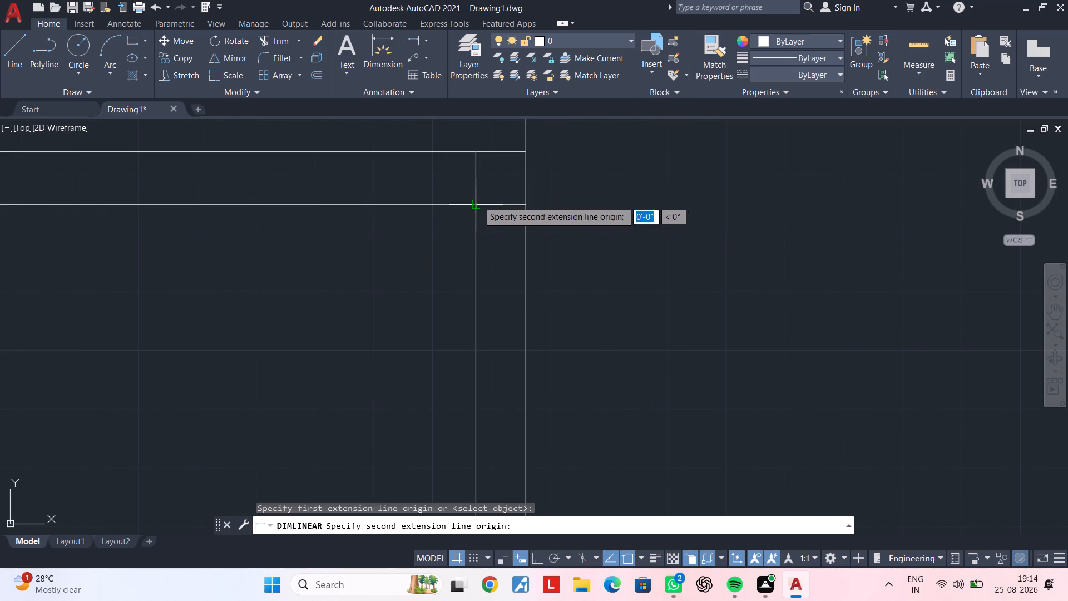
left_click(525, 202)
key("Escape")
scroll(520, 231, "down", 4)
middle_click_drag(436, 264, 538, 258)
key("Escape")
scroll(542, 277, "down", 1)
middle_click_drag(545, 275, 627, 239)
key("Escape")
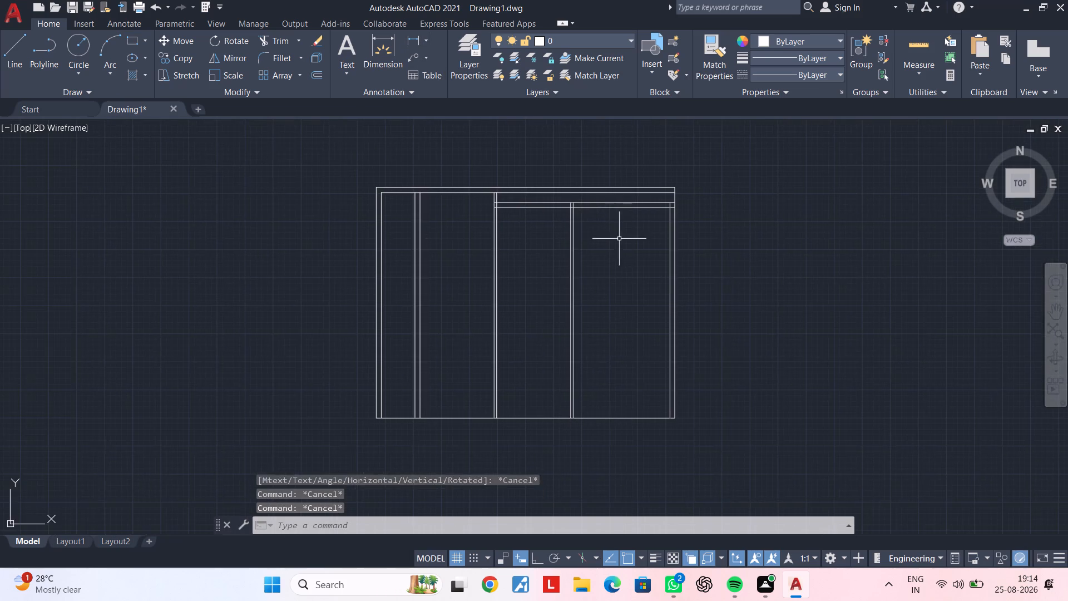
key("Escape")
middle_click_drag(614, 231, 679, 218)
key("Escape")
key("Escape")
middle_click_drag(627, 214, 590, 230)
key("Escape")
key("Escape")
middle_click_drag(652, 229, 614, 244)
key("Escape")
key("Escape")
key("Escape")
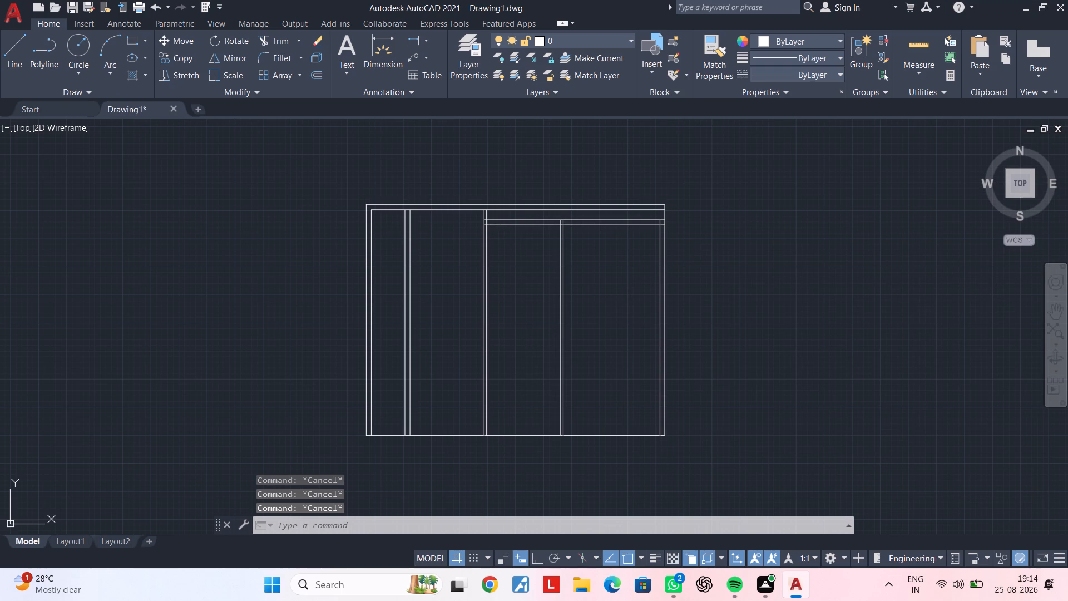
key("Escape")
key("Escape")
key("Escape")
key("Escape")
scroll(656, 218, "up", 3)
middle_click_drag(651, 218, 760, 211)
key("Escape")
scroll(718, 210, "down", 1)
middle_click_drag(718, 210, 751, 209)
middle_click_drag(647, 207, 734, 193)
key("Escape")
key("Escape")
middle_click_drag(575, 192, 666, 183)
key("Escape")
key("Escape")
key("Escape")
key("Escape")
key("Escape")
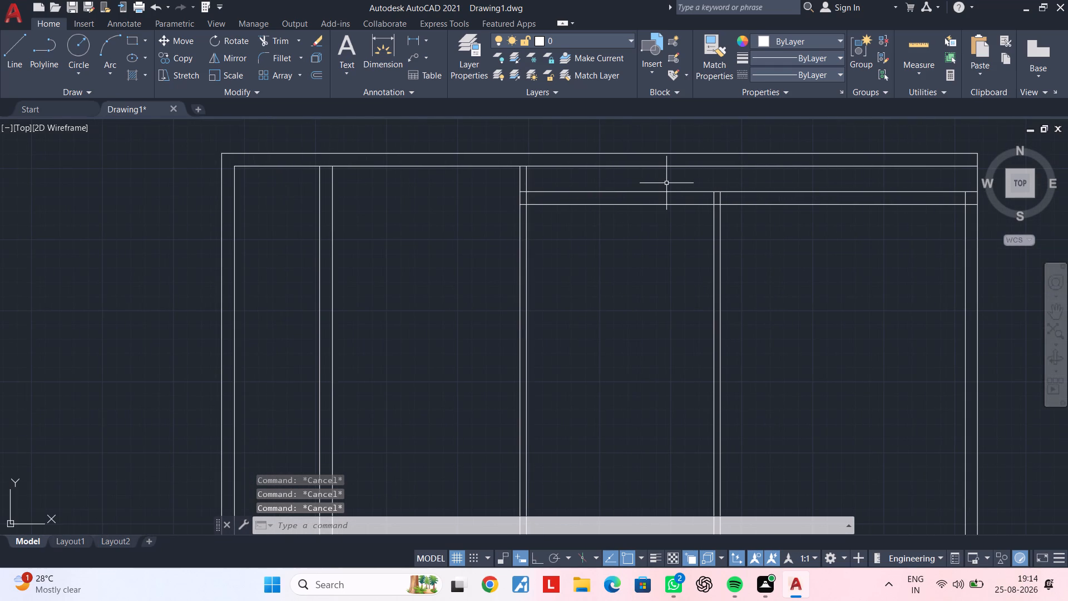
Extend the second partition wall's right-hand line up to the outline's top edge.
key("Escape")
key("Escape")
key("Escape")
middle_click_drag(502, 186, 458, 230)
scroll(462, 228, "up", 1)
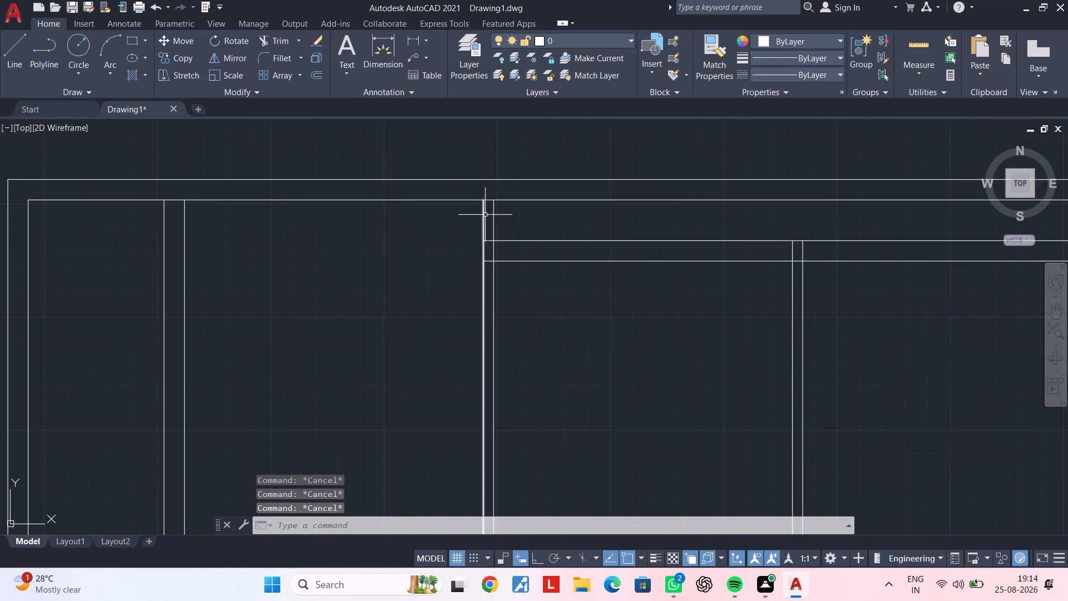
scroll(485, 215, "up", 1)
key("e")
type("x")
key("space")
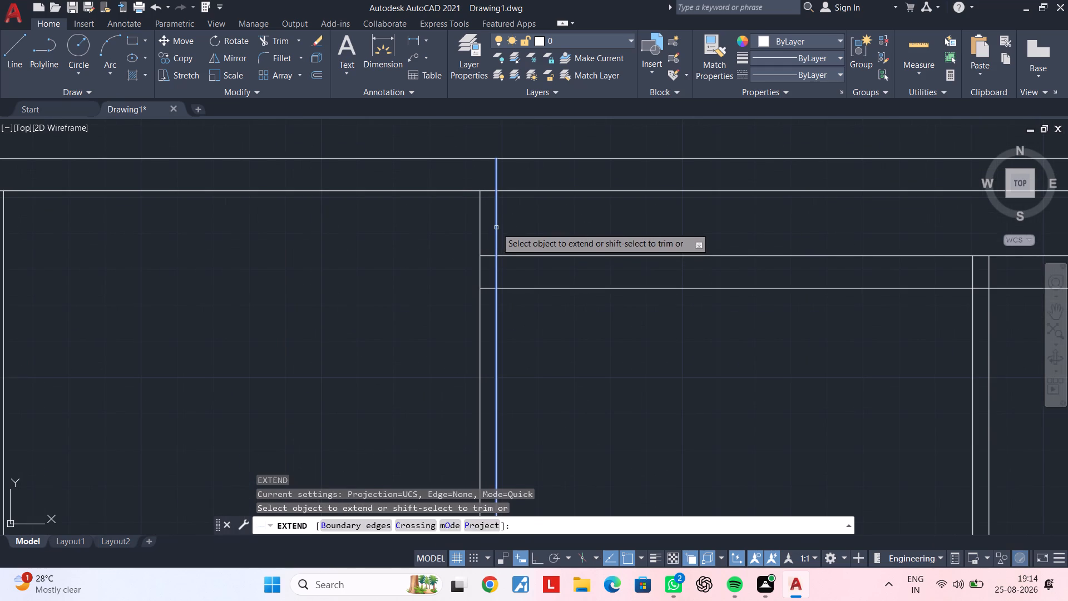
left_click(496, 228)
key("Escape")
key("Escape")
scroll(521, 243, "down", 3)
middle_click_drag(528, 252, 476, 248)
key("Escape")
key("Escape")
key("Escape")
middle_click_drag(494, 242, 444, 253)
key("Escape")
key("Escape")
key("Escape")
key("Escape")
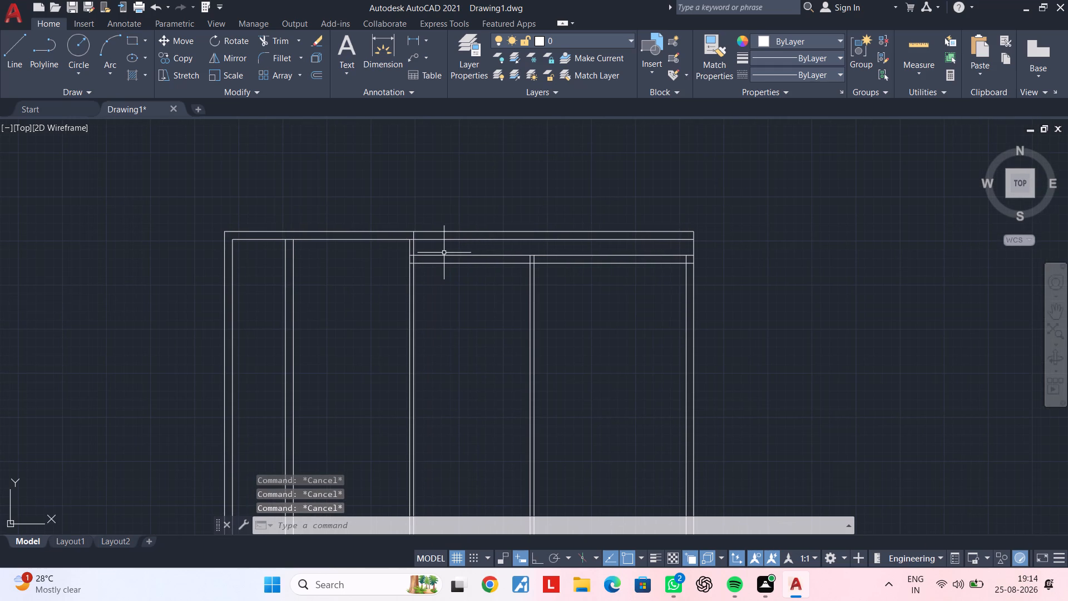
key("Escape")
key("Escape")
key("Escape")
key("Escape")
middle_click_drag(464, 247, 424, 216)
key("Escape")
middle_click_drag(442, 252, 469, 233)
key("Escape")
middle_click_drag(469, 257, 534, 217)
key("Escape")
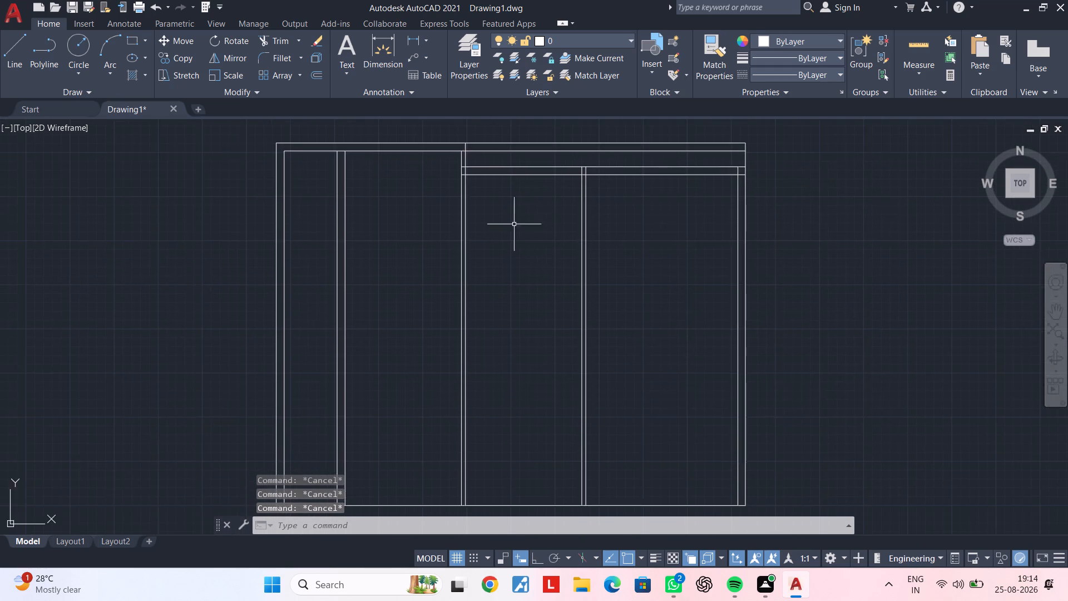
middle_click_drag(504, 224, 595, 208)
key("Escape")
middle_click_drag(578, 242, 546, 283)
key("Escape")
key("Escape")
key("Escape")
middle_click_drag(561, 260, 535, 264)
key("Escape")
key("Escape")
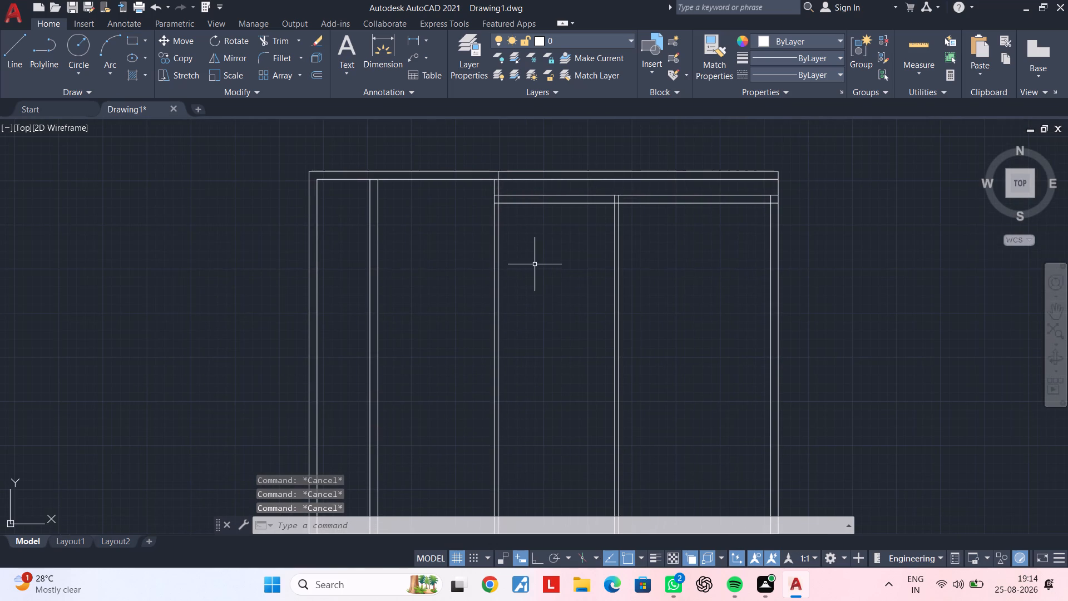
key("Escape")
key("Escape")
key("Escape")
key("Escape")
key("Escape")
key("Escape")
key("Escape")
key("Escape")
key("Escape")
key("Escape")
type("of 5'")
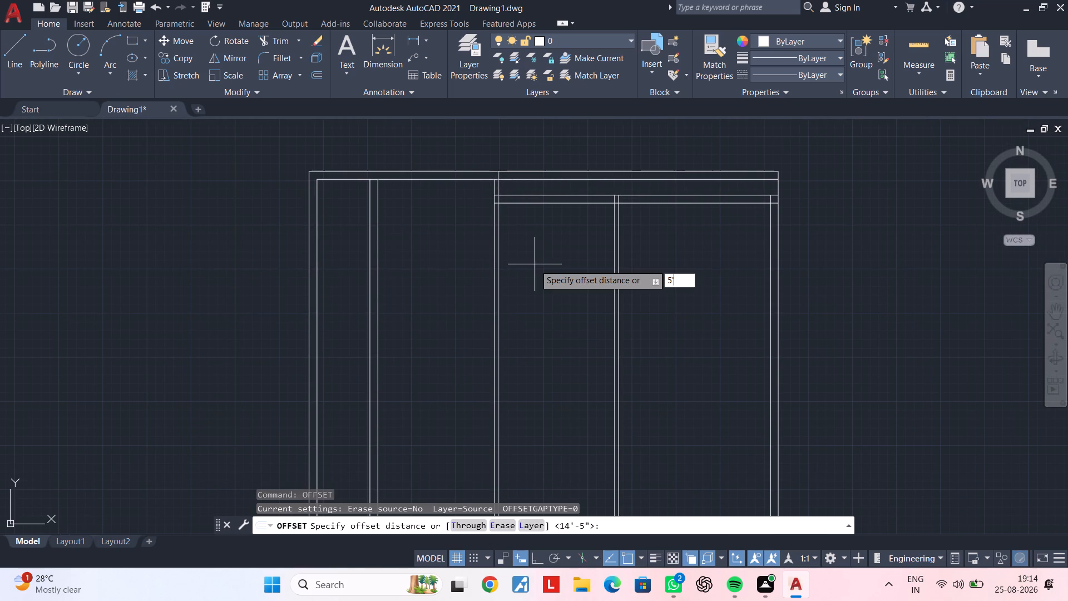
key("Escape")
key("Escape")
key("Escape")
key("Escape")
Offset the top wall's inner line 4' downward into the plan.
type("of 4'")
key("Return")
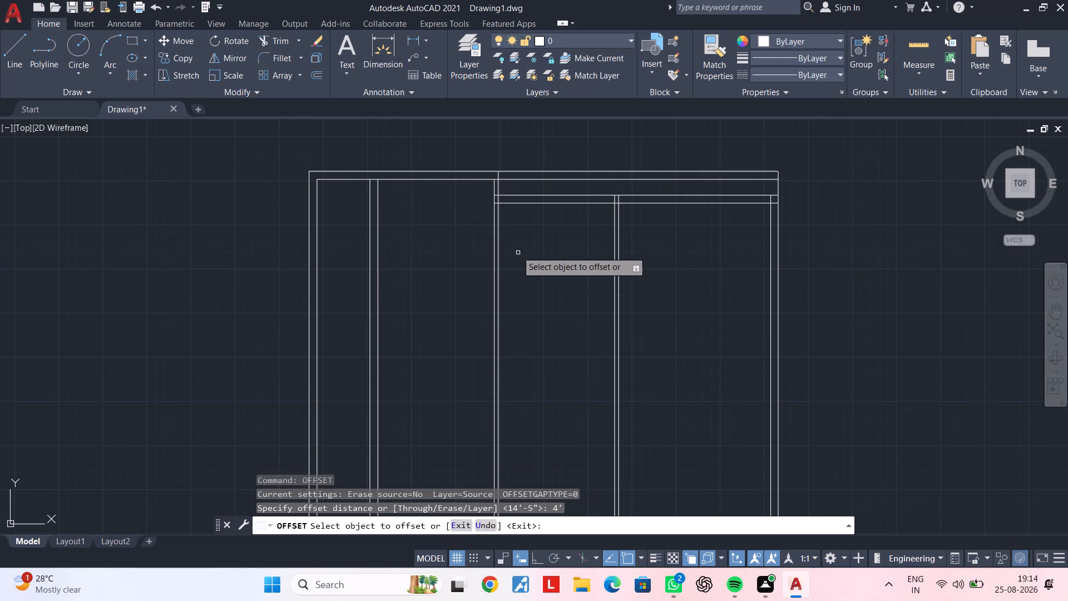
scroll(333, 174, "up", 1)
left_click(340, 184)
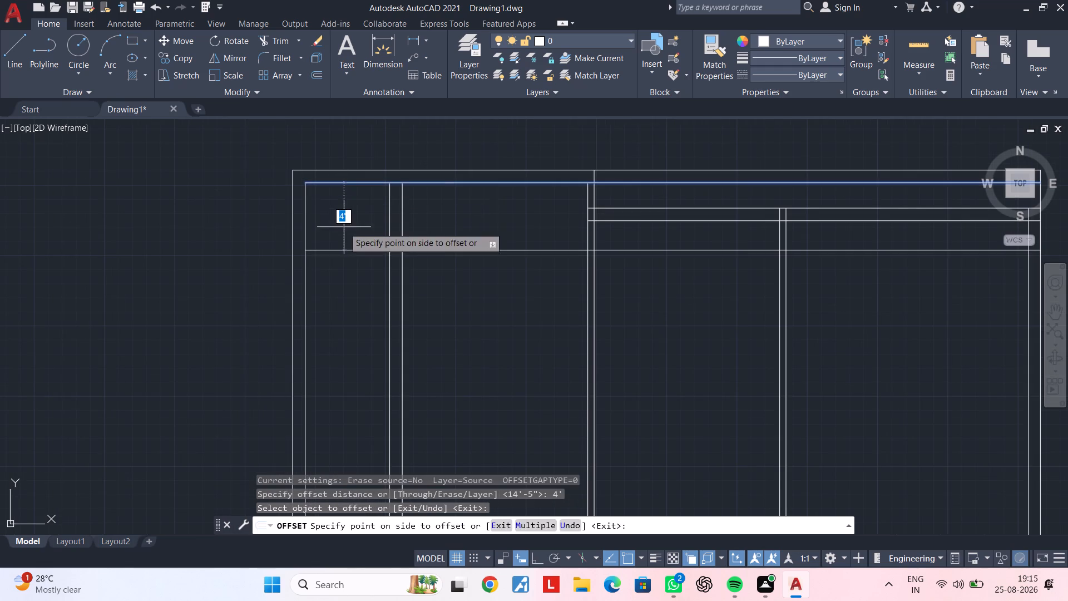
left_click(353, 278)
key("Escape")
key("Escape")
key("Escape")
Trim the new horizontal line between the first and second partitions and erase its remainder beyond the second partition.
type("tr")
key("space")
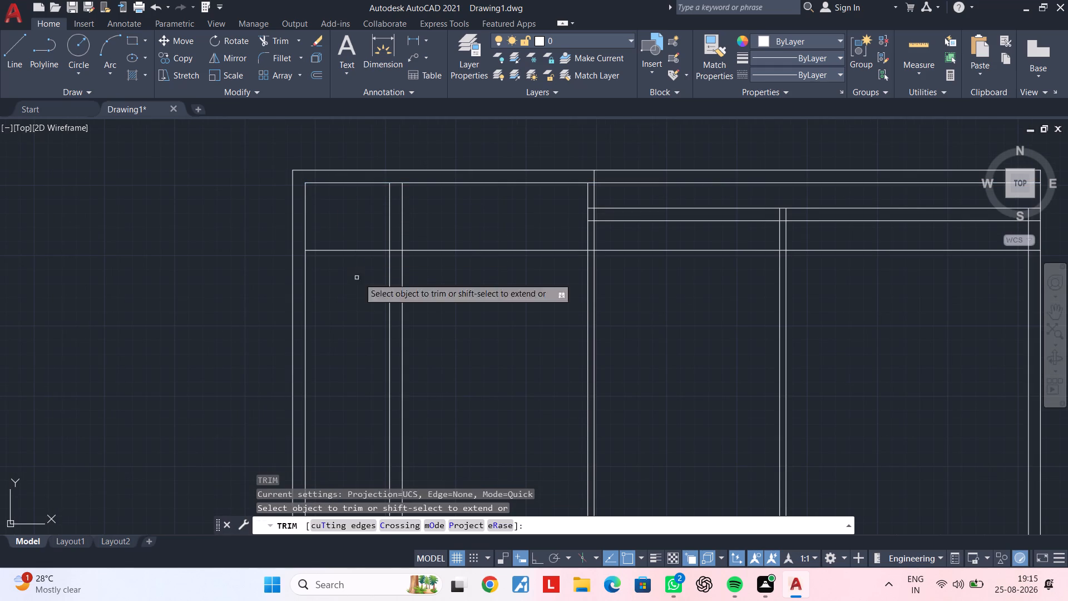
left_click(508, 271)
left_click(504, 237)
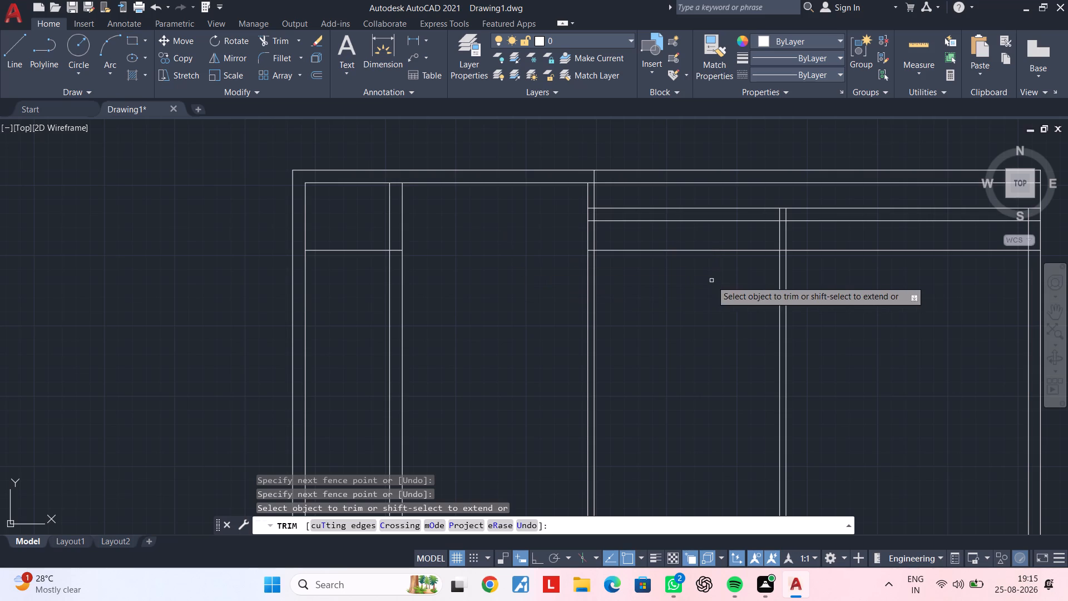
key("Escape")
key("Escape")
left_click(702, 270)
left_click(688, 246)
key("Delete")
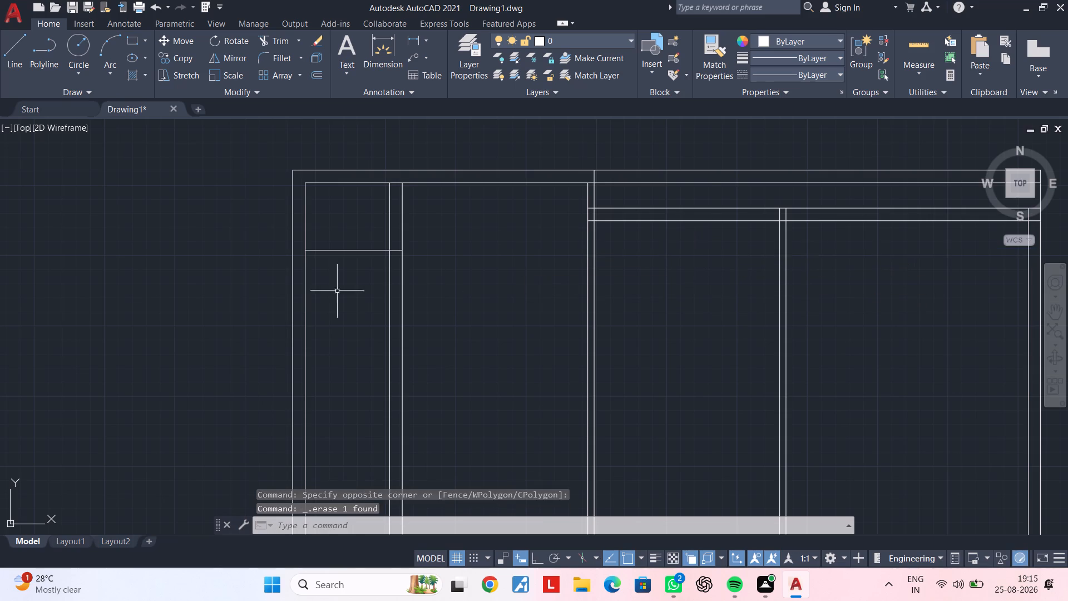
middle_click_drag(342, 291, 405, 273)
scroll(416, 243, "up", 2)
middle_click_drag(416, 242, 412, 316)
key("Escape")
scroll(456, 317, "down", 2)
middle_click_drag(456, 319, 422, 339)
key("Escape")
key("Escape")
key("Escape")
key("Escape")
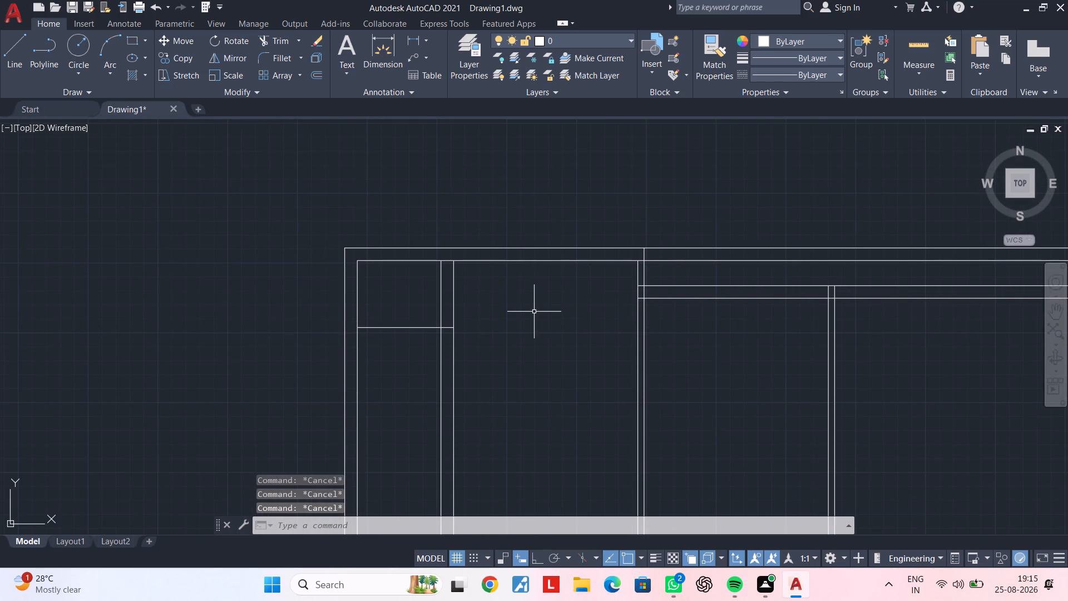
Offset the top wall's inner line 3'6" downward.
key("Escape")
type("of")
key("space")
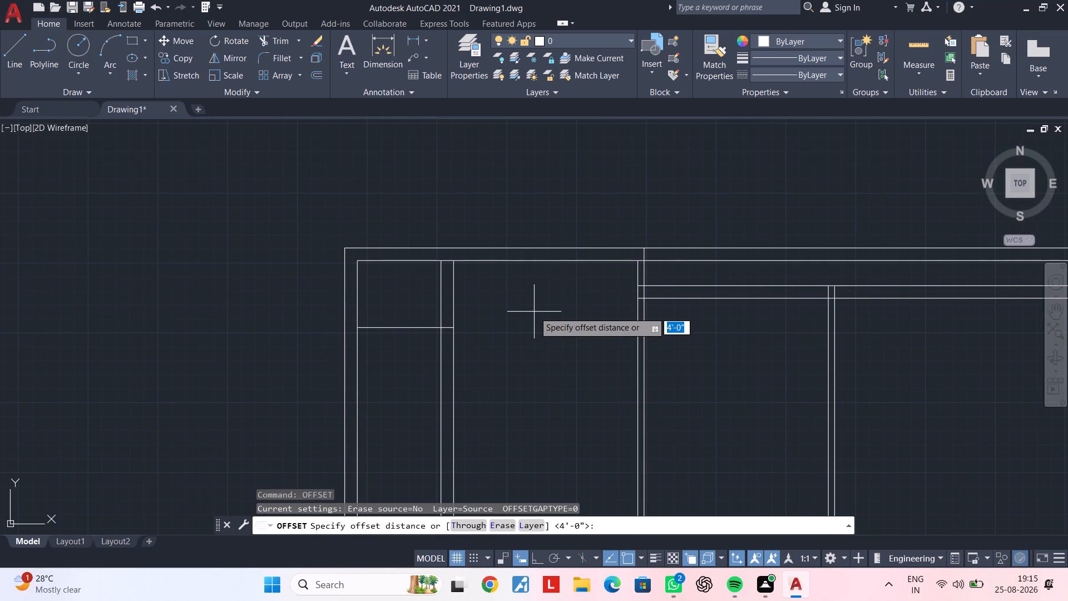
type("3'6\"")
key("Return")
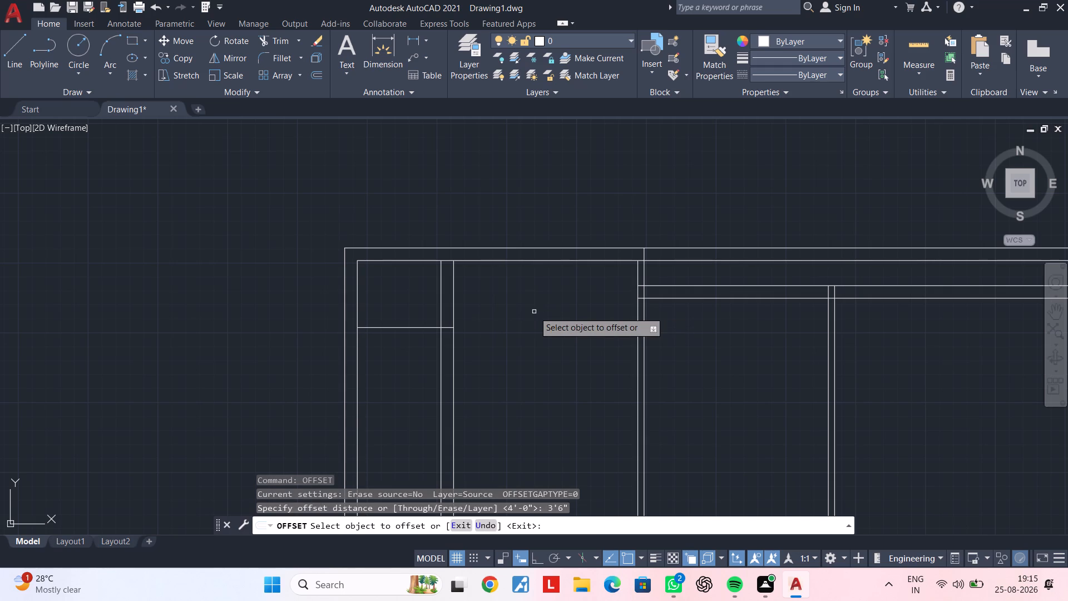
left_click(533, 261)
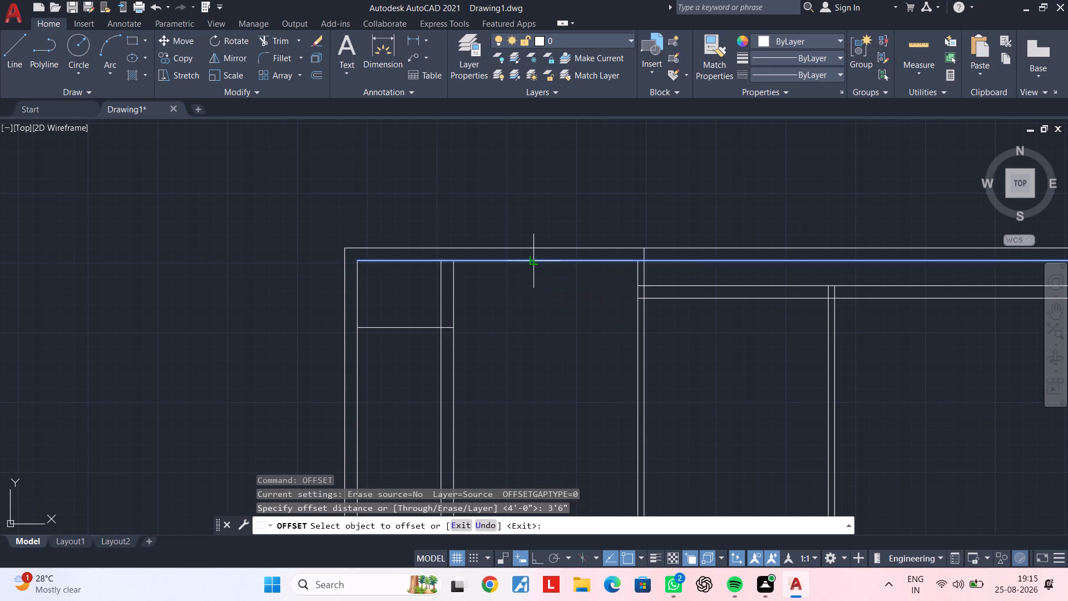
scroll(546, 346, "up", 2)
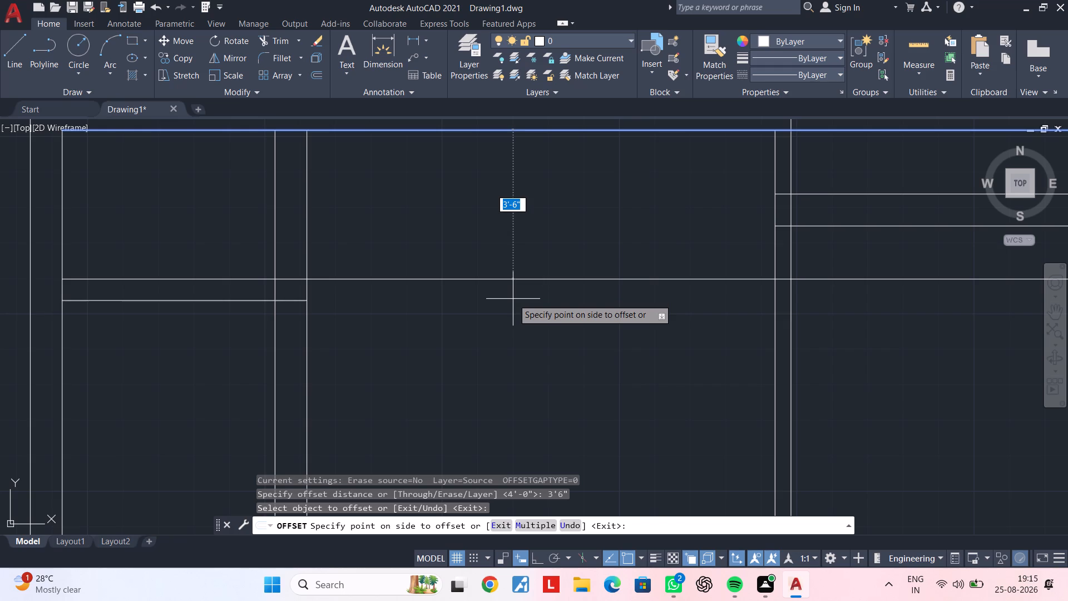
scroll(523, 250, "down", 3)
scroll(523, 257, "up", 2)
scroll(523, 257, "down", 1)
scroll(523, 257, "up", 1)
scroll(523, 257, "down", 1)
key("Escape")
key("Escape")
key("Escape")
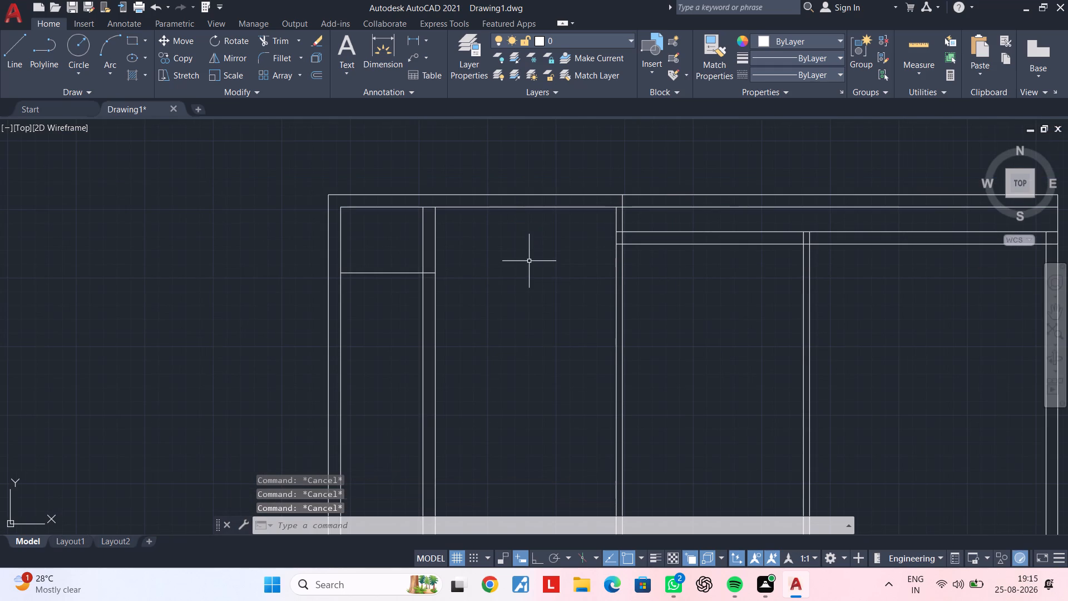
key("Escape")
key("Escape")
key("Escape")
key("Escape")
key("Escape")
key("Escape")
key("Escape")
key("space")
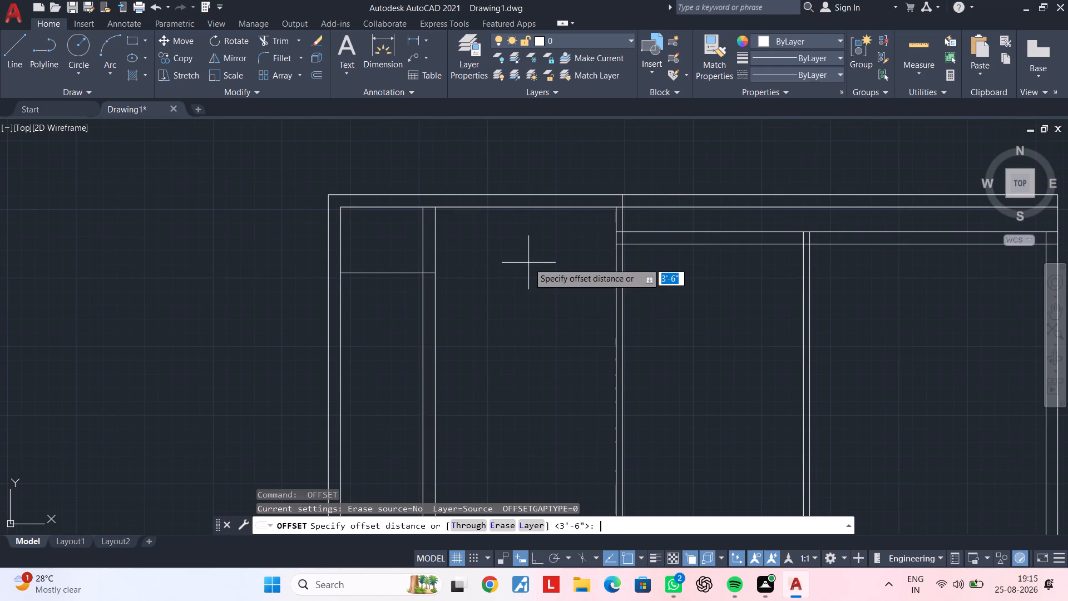
key("space")
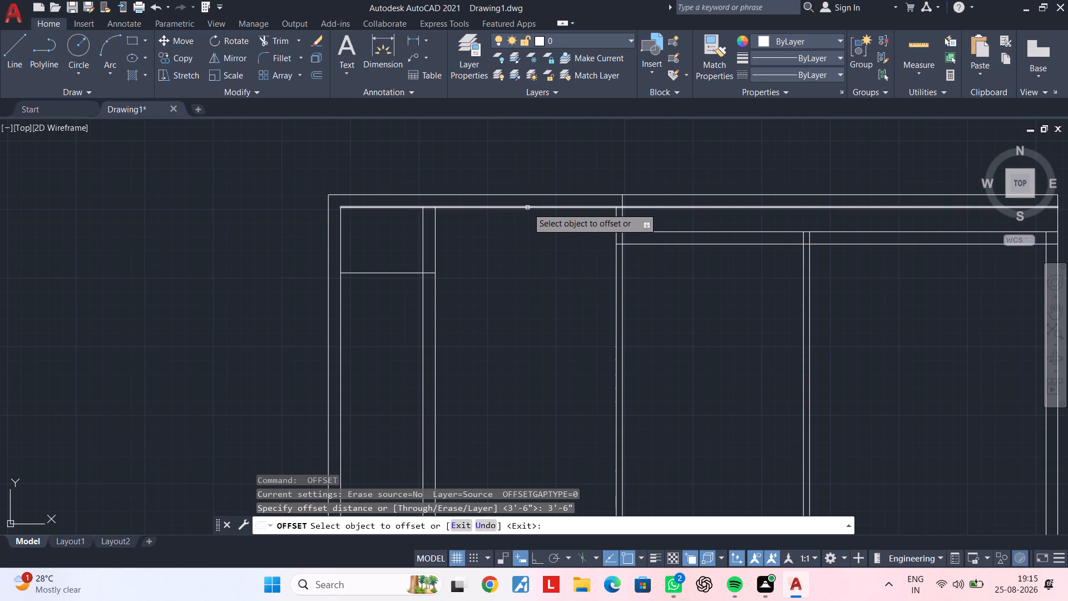
left_click(527, 208)
left_click(538, 280)
key("Escape")
key("Escape")
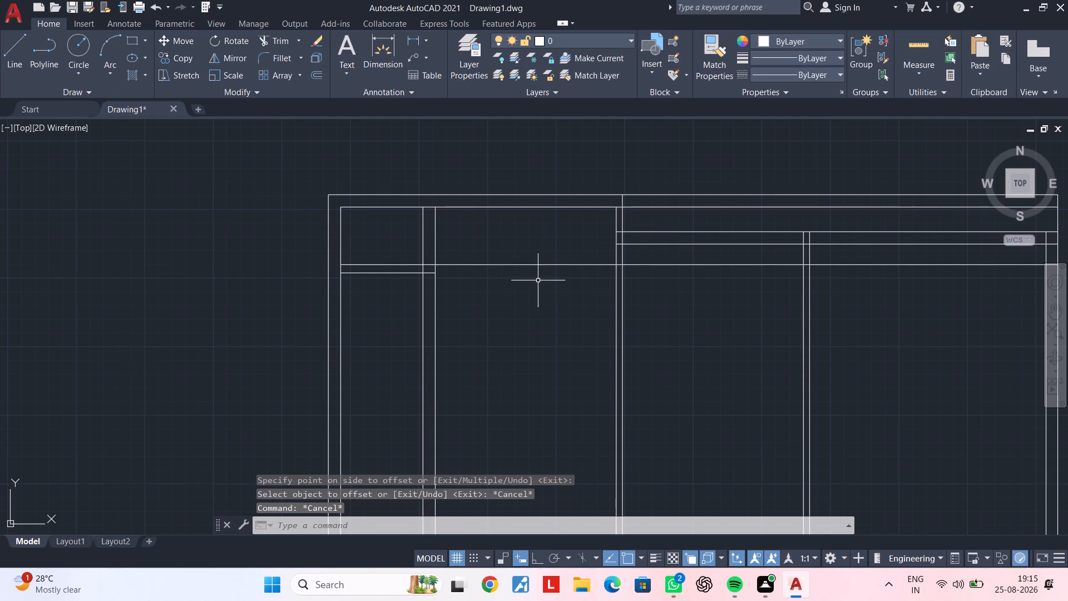
Trim the 3'6" offset line so it spans only from the first partition's right-hand line to the second partition's right-hand line.
type("tr")
key("space")
scroll(370, 262, "up", 1)
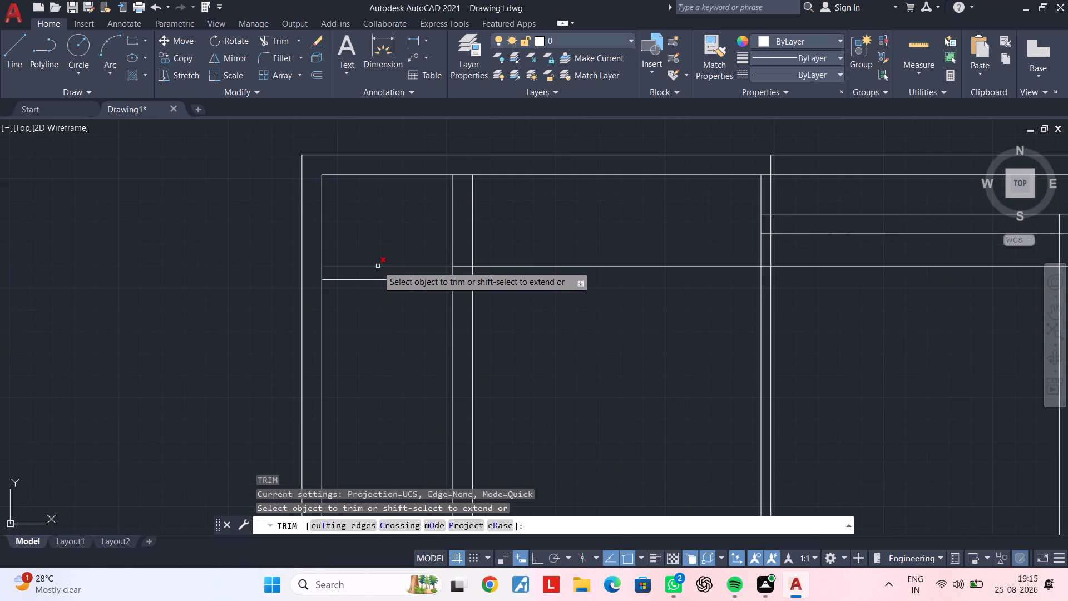
left_click(378, 266)
left_click(462, 267)
key("Escape")
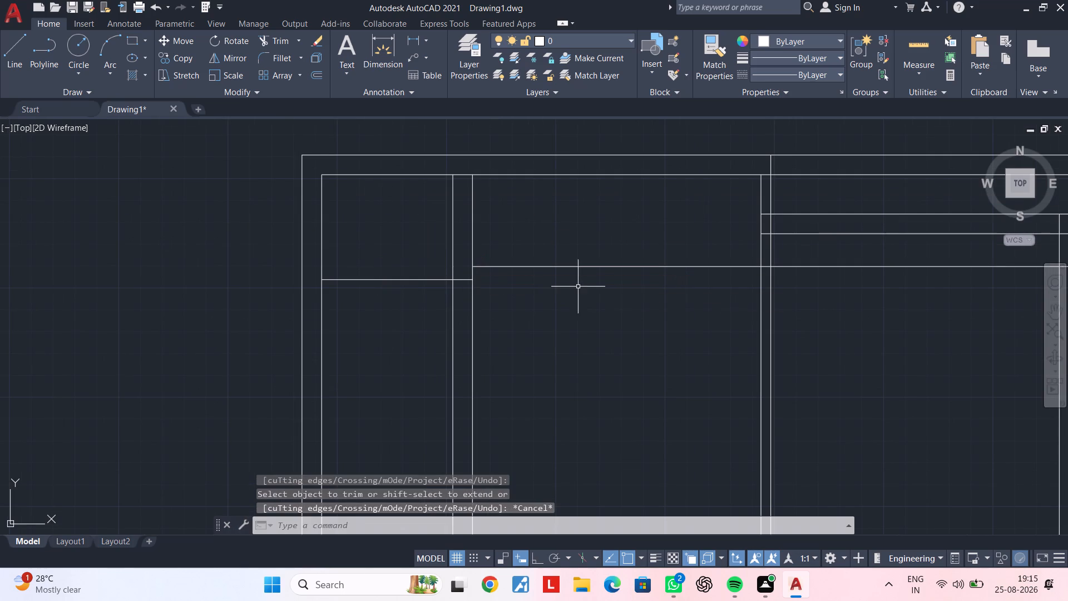
scroll(586, 287, "up", 1)
middle_click_drag(582, 289, 428, 316)
key("Escape")
key("space")
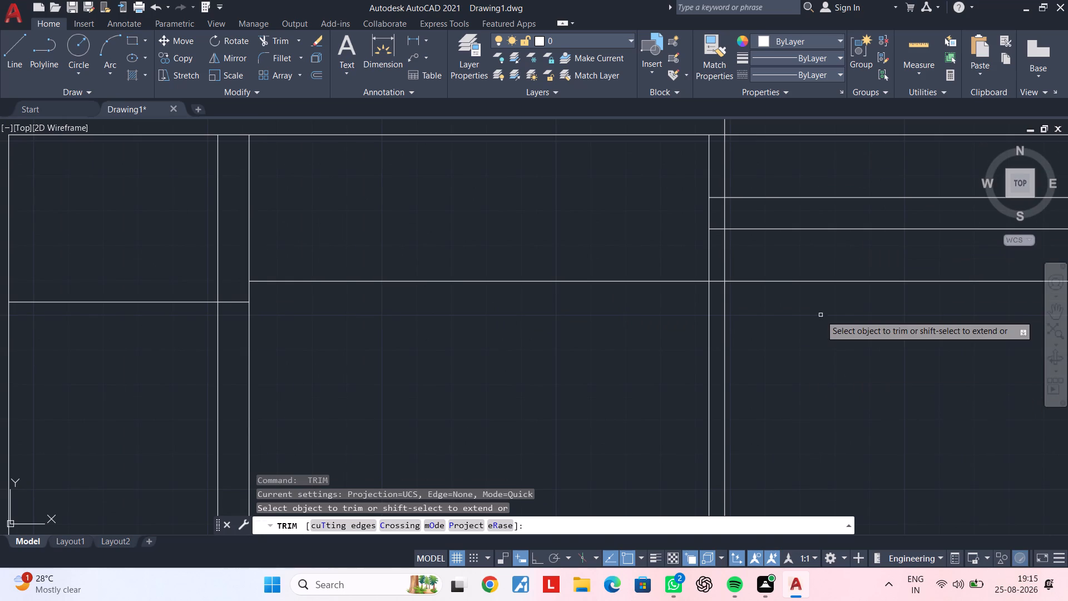
left_click(818, 282)
key("Escape")
key("Escape")
Offset the horizontal line in the bay between the left wall and first partition 9" downward.
middle_click_drag(624, 322, 694, 307)
key("Escape")
middle_click_drag(469, 315, 597, 289)
key("Escape")
key("Escape")
middle_click_drag(362, 306, 411, 296)
key("Escape")
key("Escape")
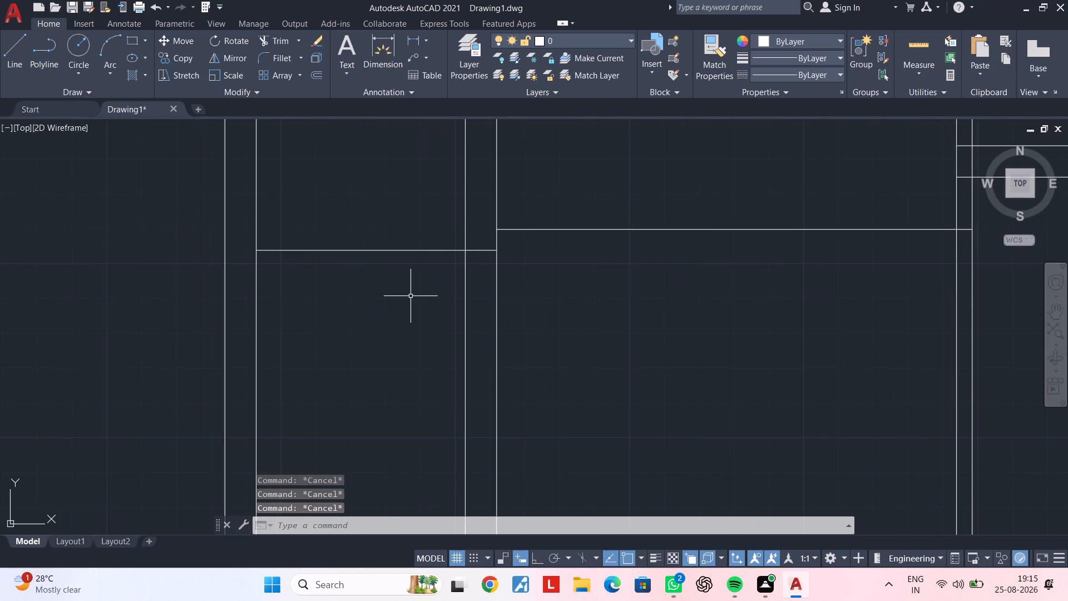
type("of 9\"")
key("Return")
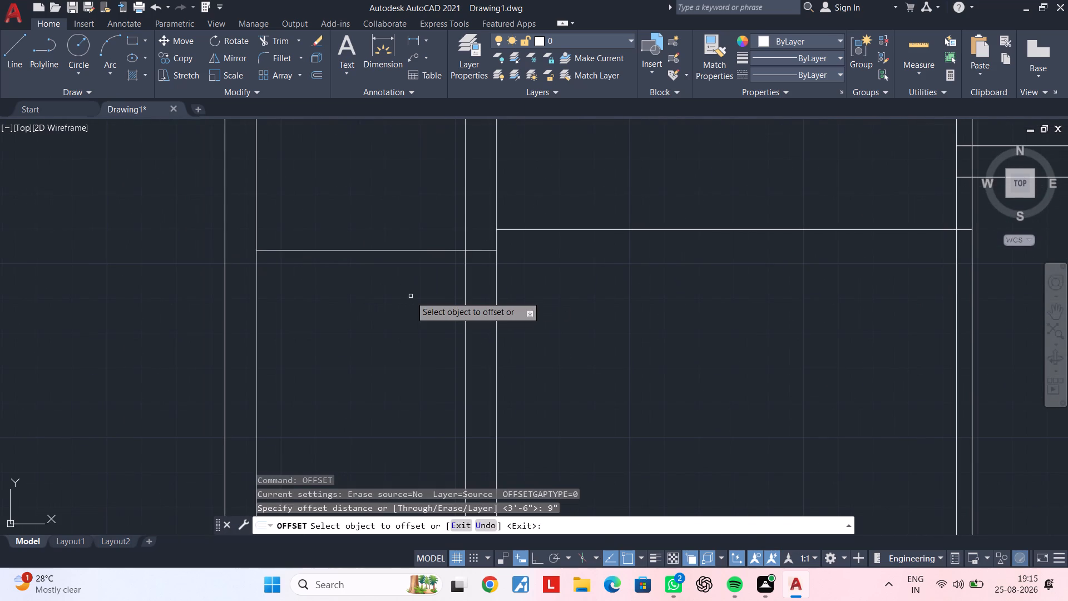
left_click(378, 250)
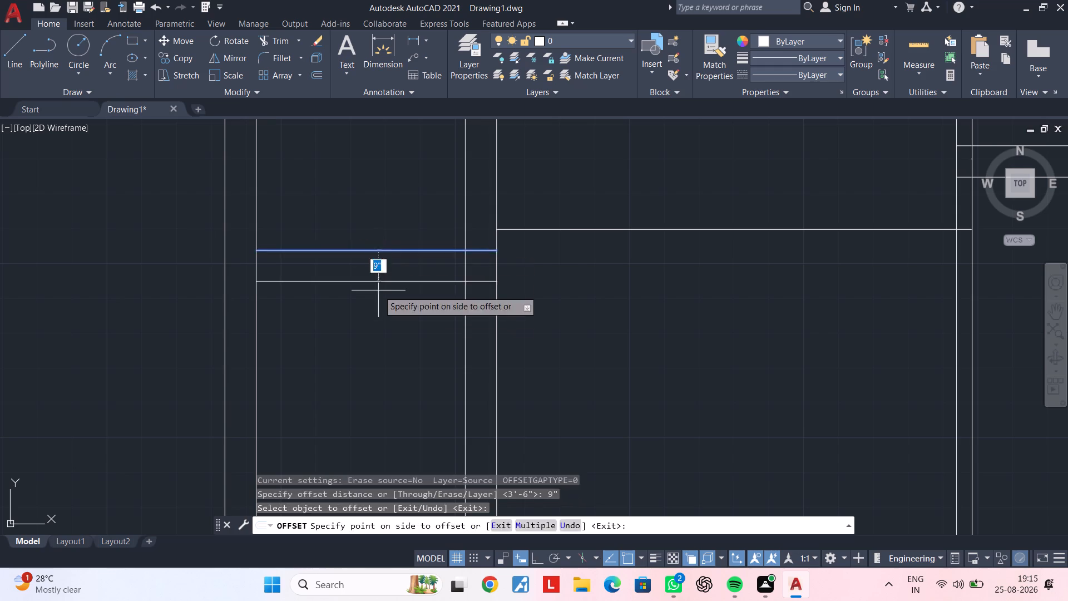
left_click(378, 307)
key("Escape")
Offset the horizontal line between the first and second partitions 9" downward.
middle_click_drag(687, 283, 505, 314)
key("space")
key("space")
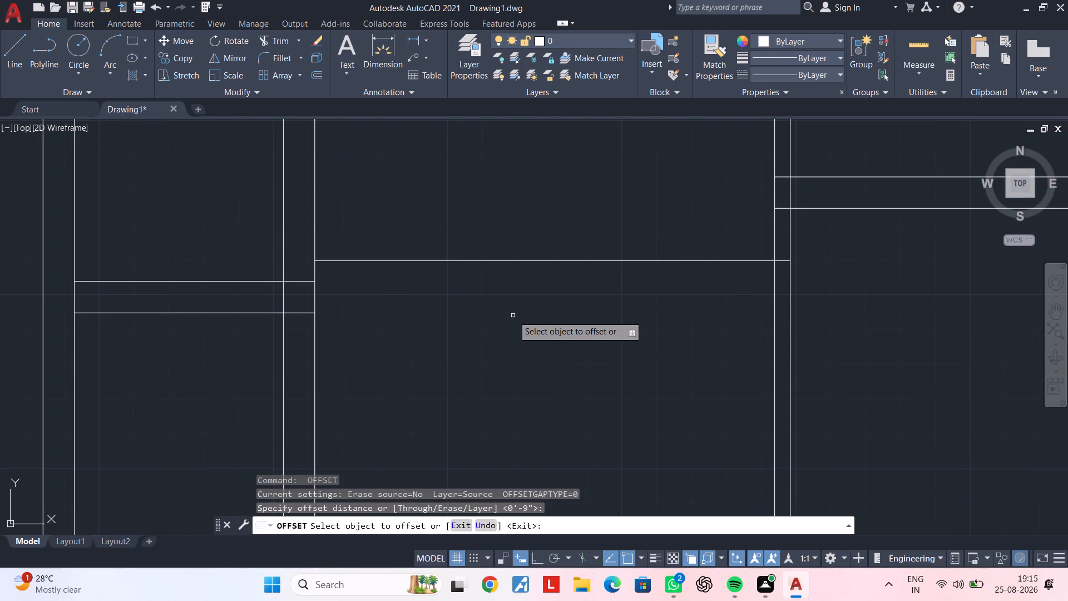
type("4.5\"")
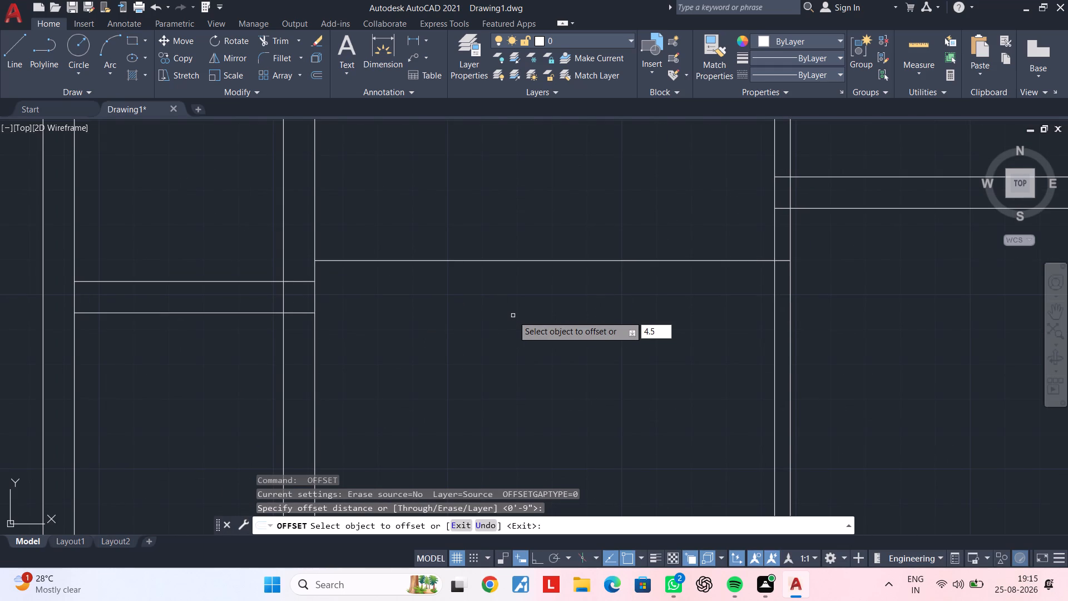
key("Return")
left_click(541, 261)
left_click(540, 300)
key("Escape")
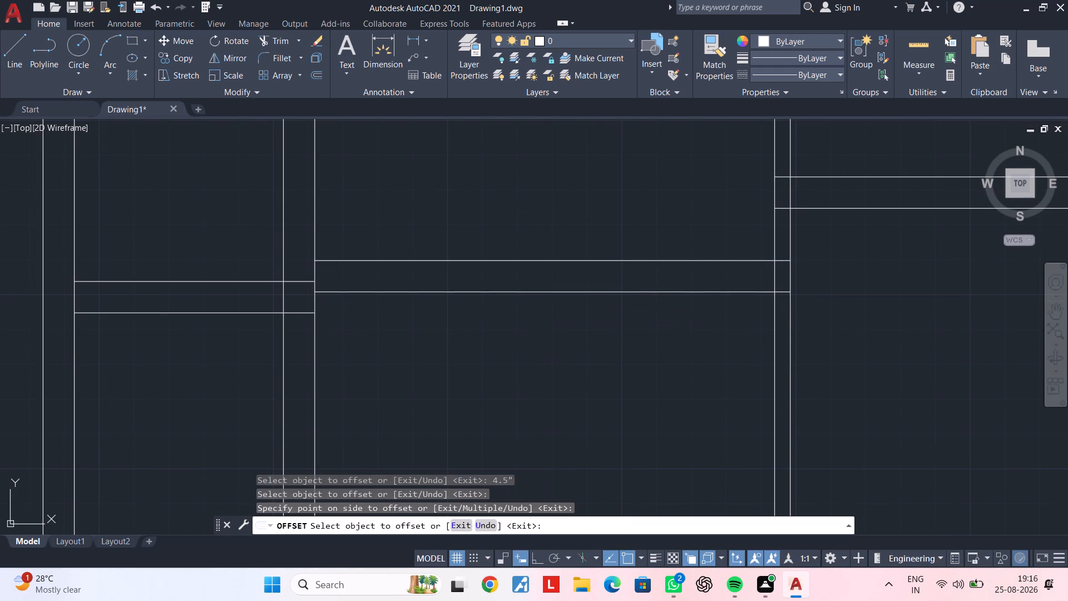
key("Escape")
key("Escape")
key("Escape")
key("Escape")
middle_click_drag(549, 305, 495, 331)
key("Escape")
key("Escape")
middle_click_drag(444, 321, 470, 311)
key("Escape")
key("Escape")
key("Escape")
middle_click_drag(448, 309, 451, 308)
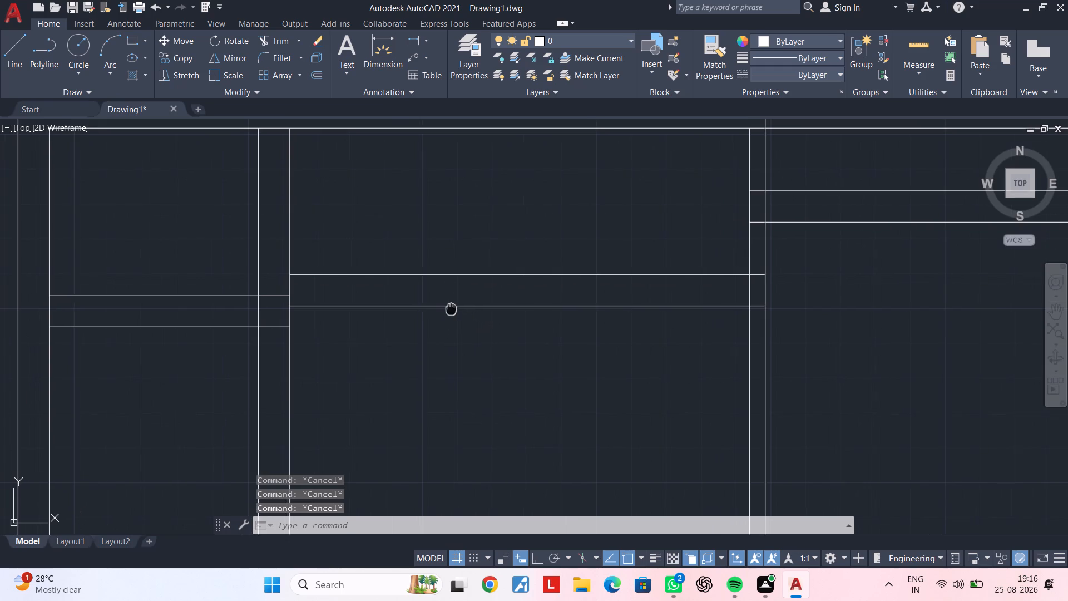
Offset the lower line of the horizontal wall between the first and second partitions 8' downward.
middle_click_drag(451, 308, 453, 372)
middle_click_drag(597, 320, 406, 320)
middle_click_drag(644, 317, 507, 317)
scroll(507, 317, "down", 1)
middle_click_drag(502, 317, 421, 318)
key("Escape")
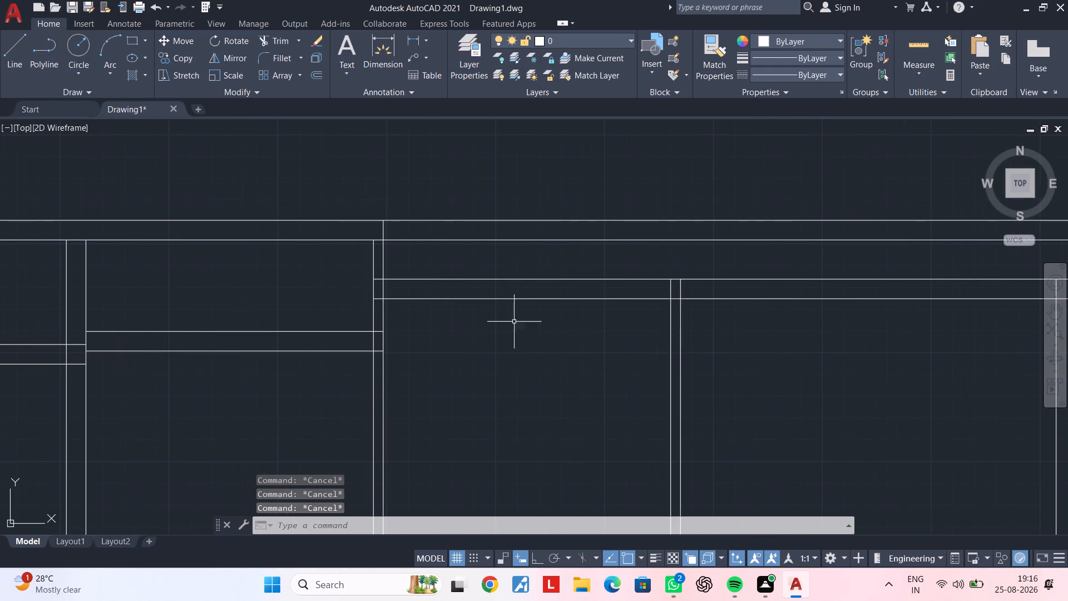
key("Escape")
key("Escape")
middle_click_drag(504, 319, 470, 304)
key("Escape")
key("Escape")
key("Escape")
key("Escape")
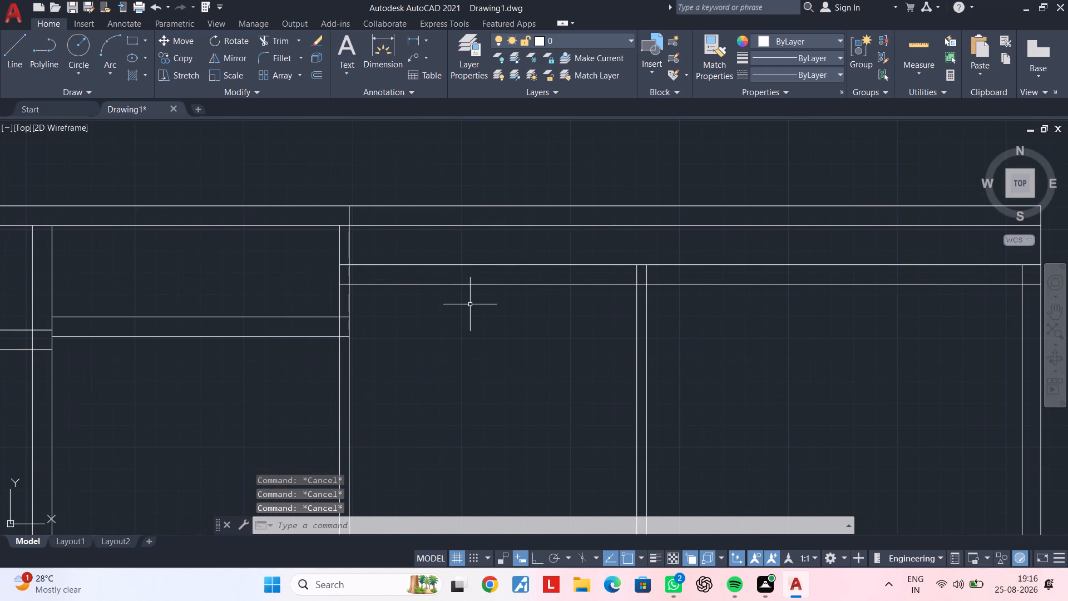
key("Escape")
key("Escape")
key("Escape")
key("Escape")
middle_click_drag(482, 334, 700, 232)
middle_click_drag(447, 321, 501, 302)
key("Escape")
key("Escape")
type("of")
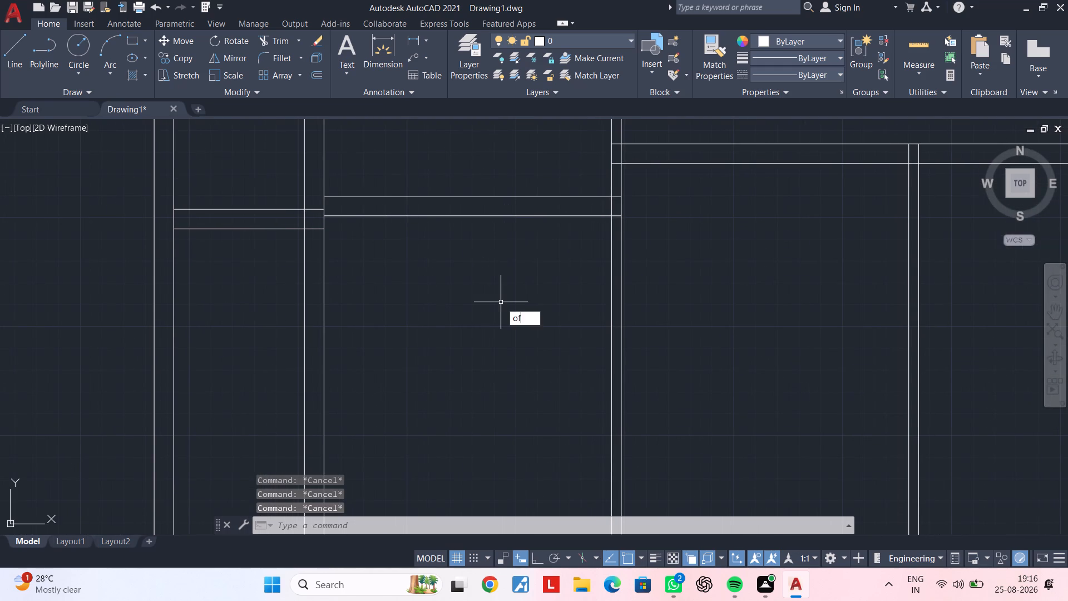
key("space")
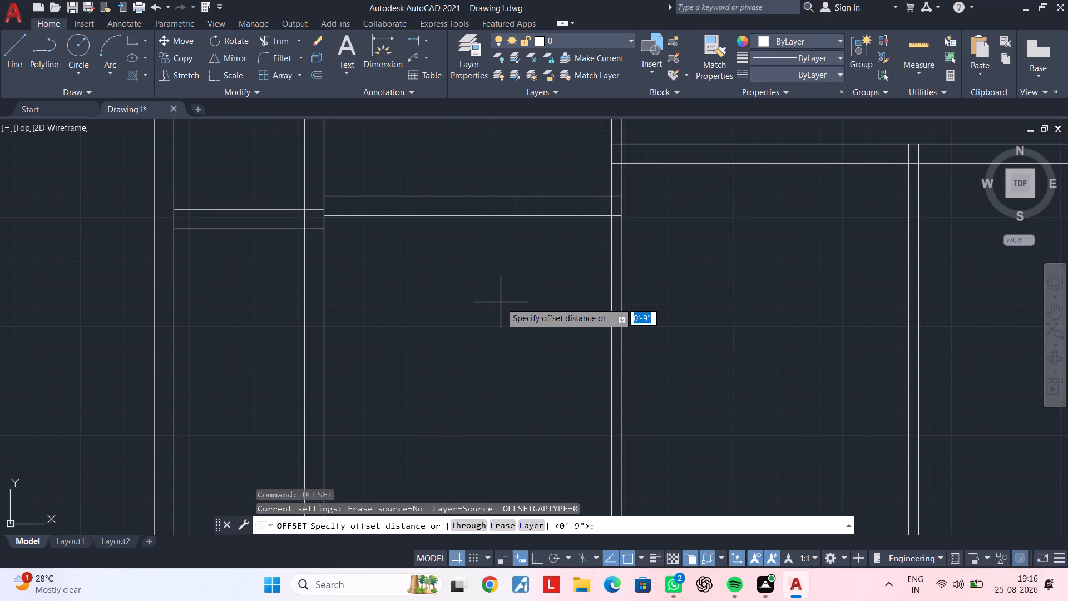
key("8")
key("apostrophe")
key("Return")
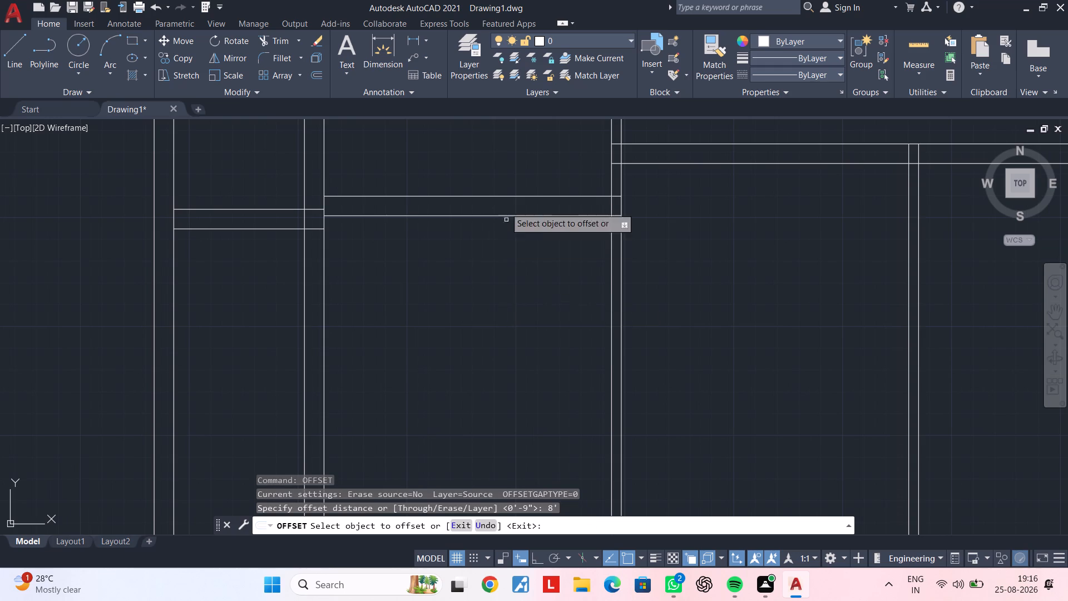
left_click(501, 217)
left_click(505, 304)
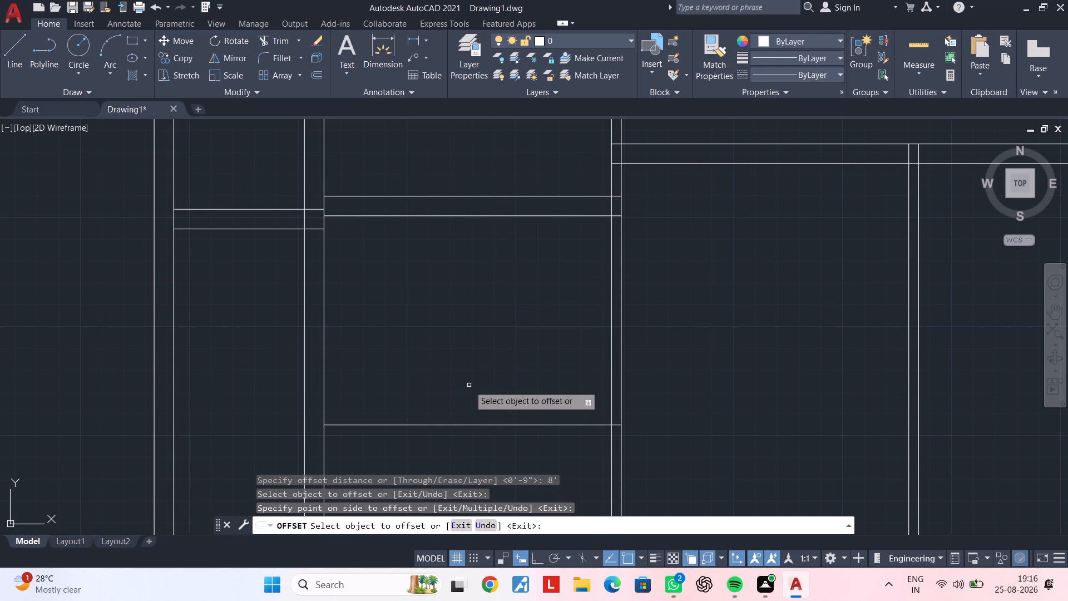
Offset the new horizontal line between the first and second partitions 4.5" downward to form a thin wall.
middle_click_drag(469, 385, 512, 193)
scroll(512, 193, "down", 1)
middle_click_drag(522, 275, 486, 334)
middle_click_drag(477, 306, 506, 310)
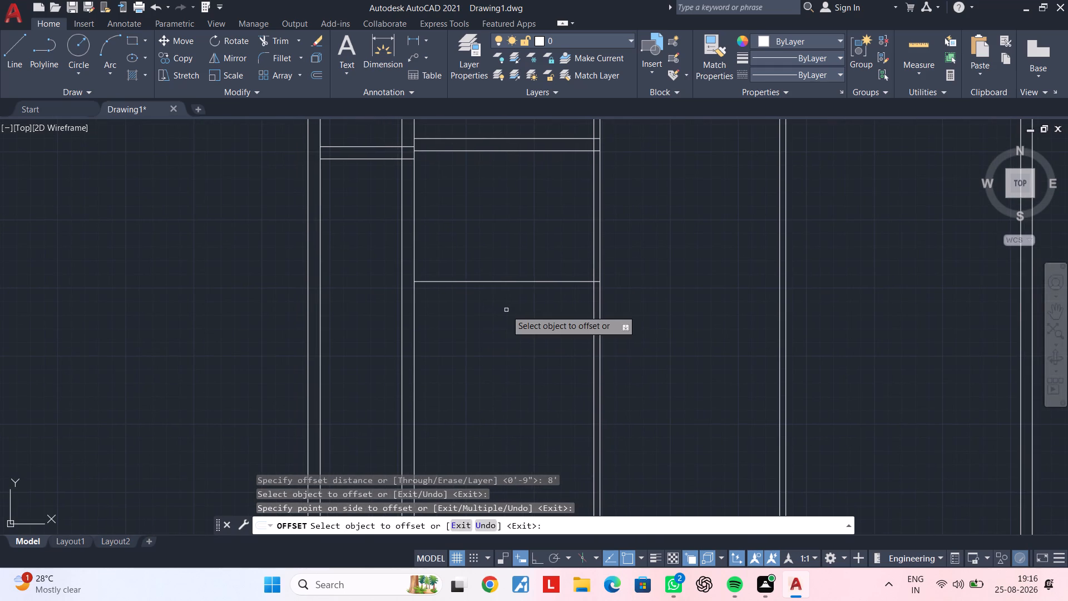
key("space")
key("space")
type("4.5\"")
key("Return")
left_click(529, 281)
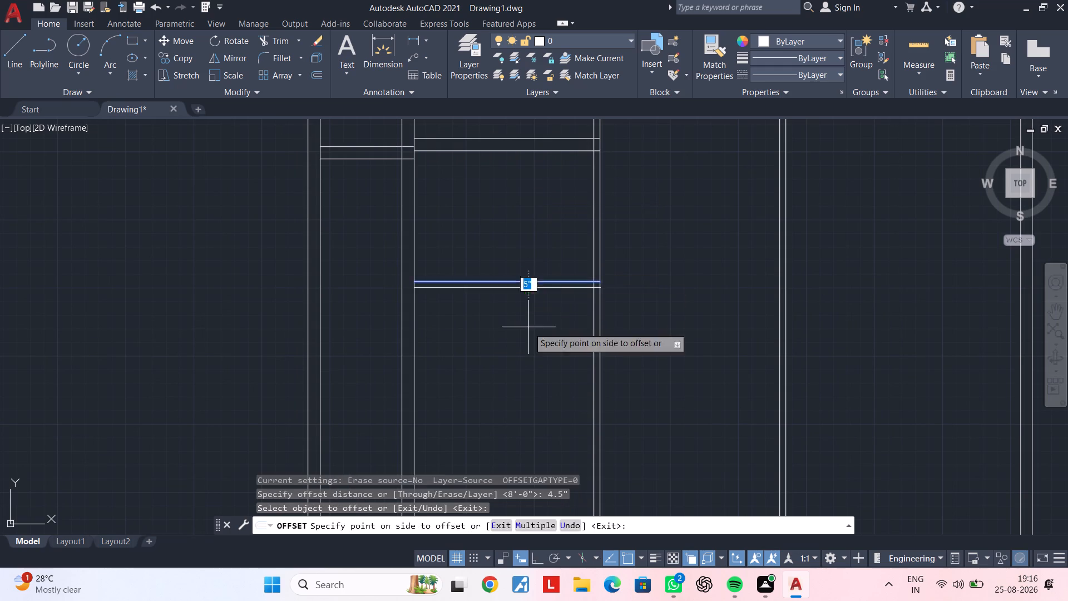
left_click(528, 328)
Offset the lower line of the upper horizontal wall, running from the second partition to the right wall, 15' downward.
middle_click_drag(523, 352, 612, 334)
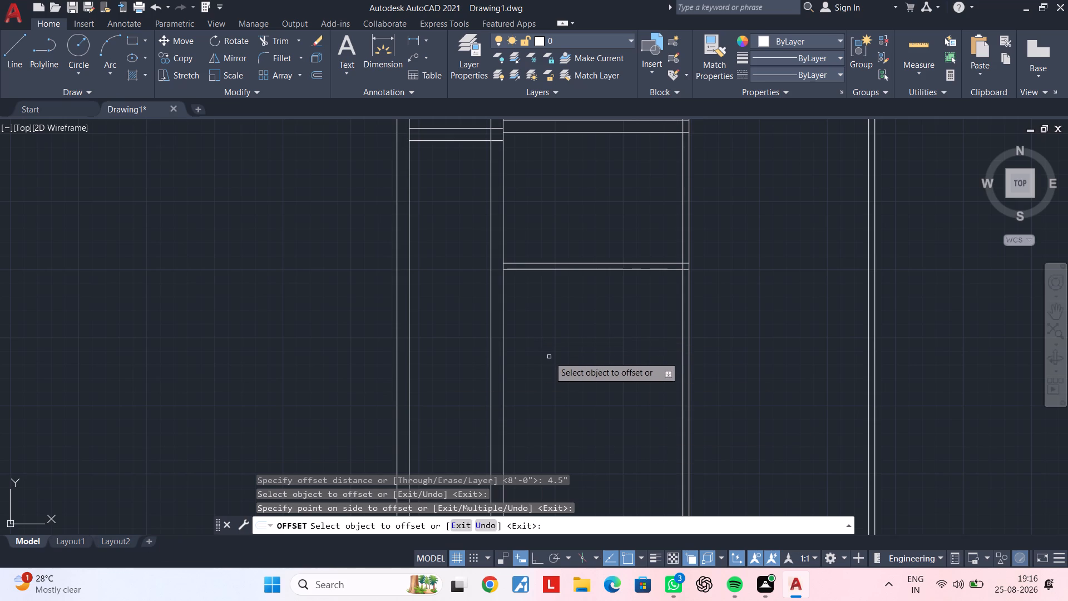
scroll(557, 357, "down", 1)
middle_click_drag(555, 357, 476, 356)
middle_click_drag(479, 328, 471, 353)
middle_click_drag(483, 334, 497, 324)
scroll(483, 334, "up", 1)
middle_click_drag(477, 334, 482, 332)
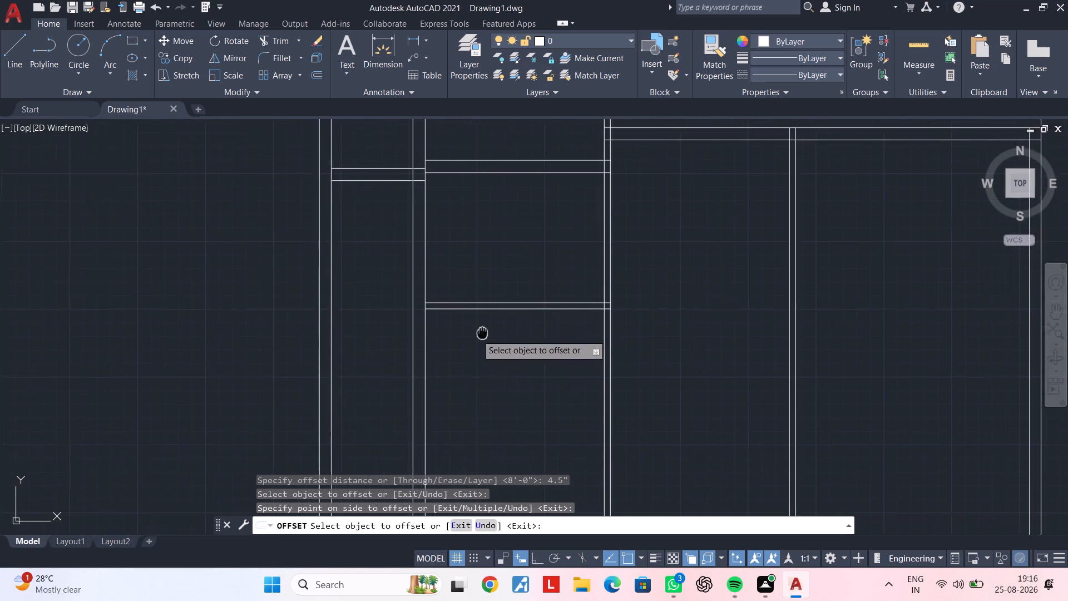
middle_click_drag(482, 332, 519, 319)
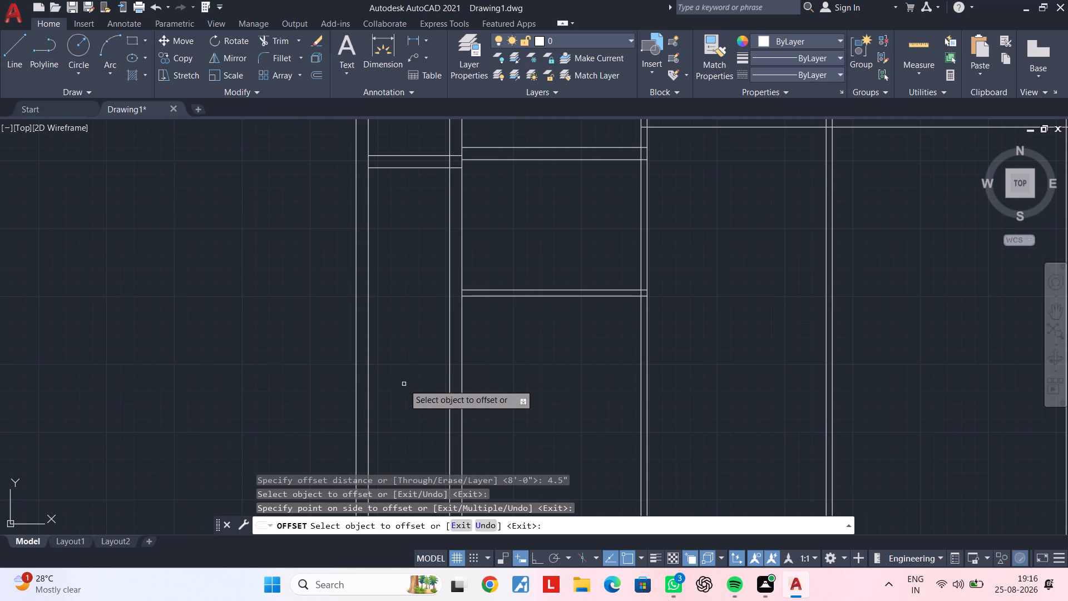
middle_click_drag(474, 359, 476, 324)
middle_click_drag(477, 311, 410, 360)
middle_click_drag(418, 338, 421, 332)
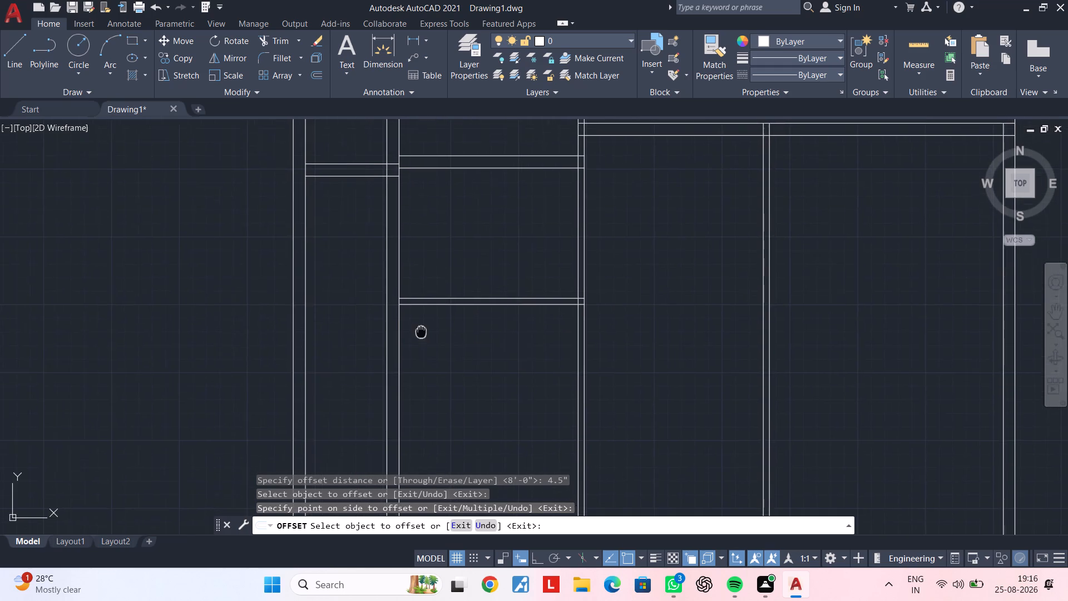
middle_click_drag(421, 332, 428, 321)
middle_click_drag(555, 243, 430, 337)
middle_click_drag(516, 303, 479, 303)
key("Escape")
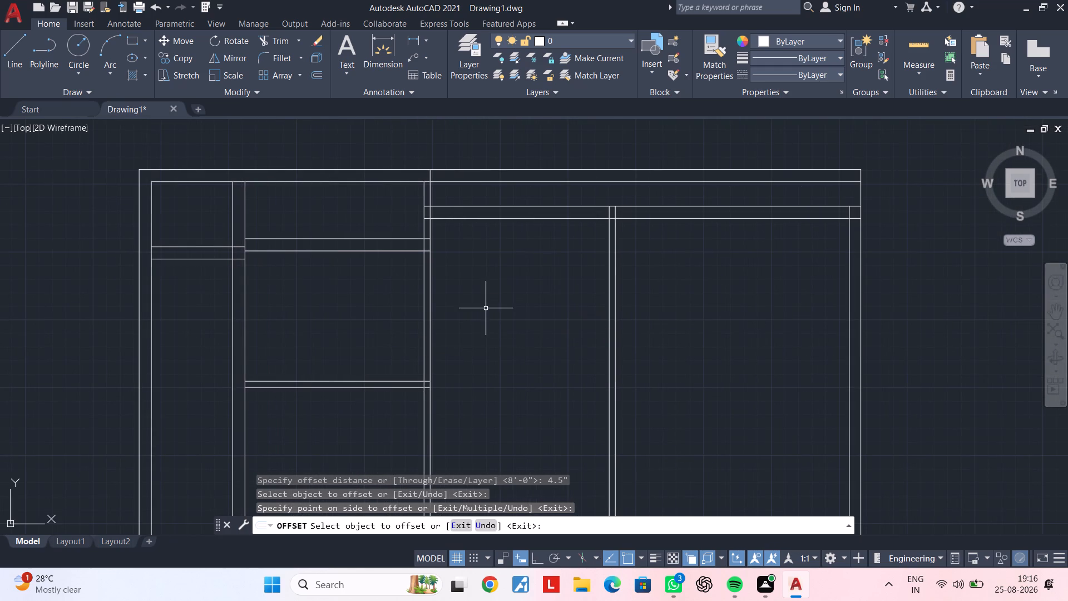
key("Escape")
key("Escape")
key("space")
key("space")
key("Escape")
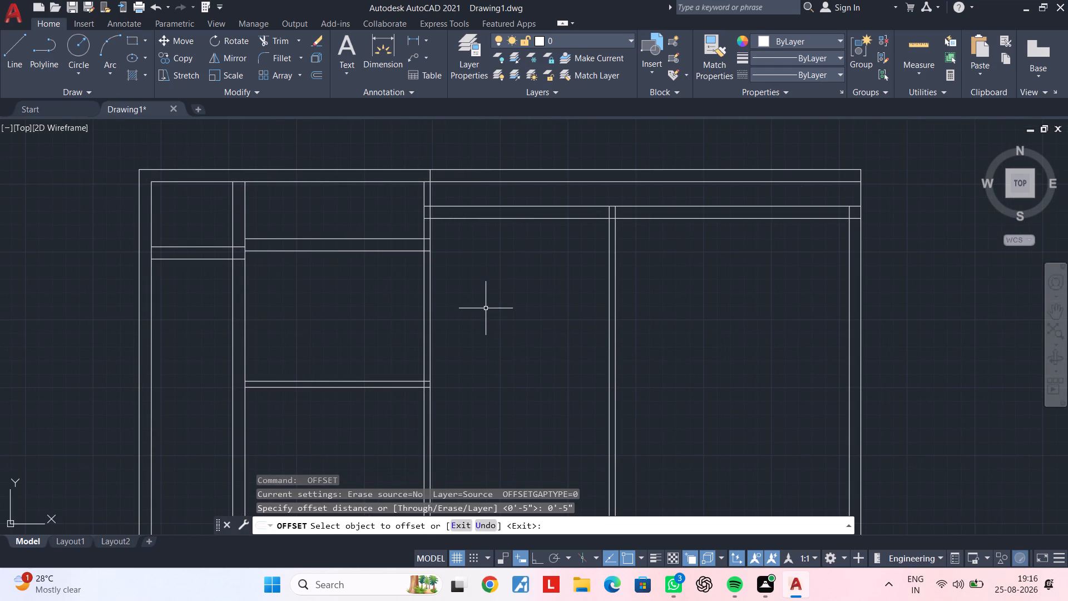
key("Escape")
key("space")
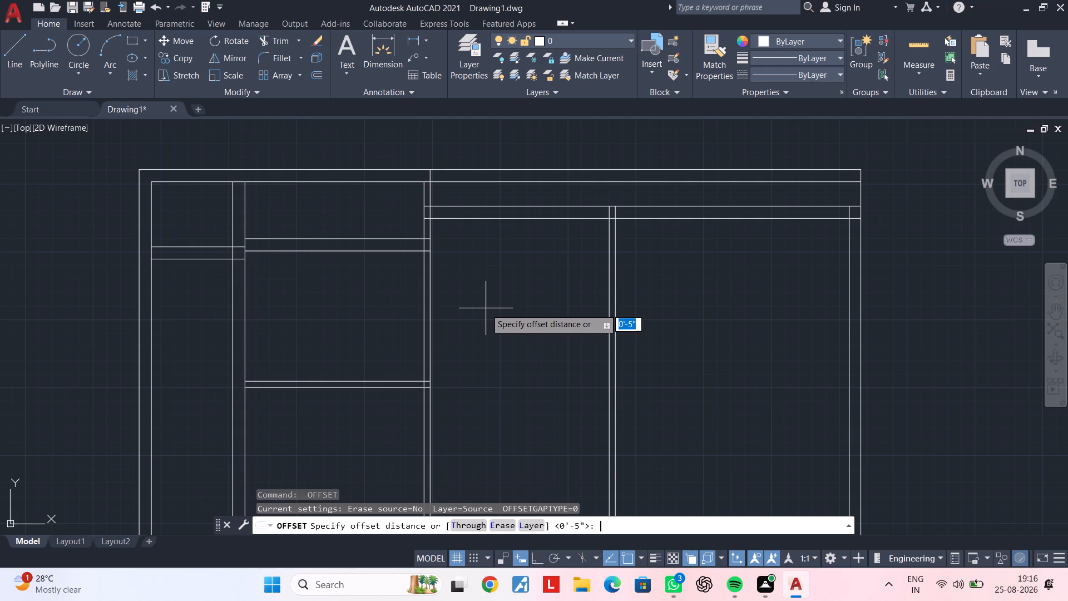
type("15'")
key("Return")
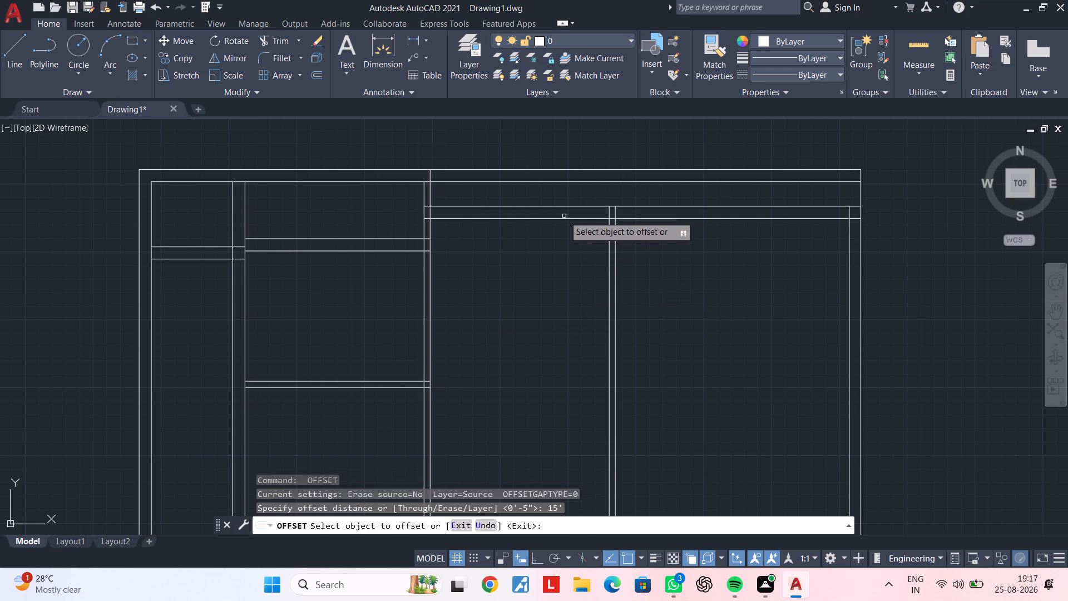
left_click(564, 219)
scroll(563, 323, "down", 2)
middle_click_drag(558, 333, 558, 269)
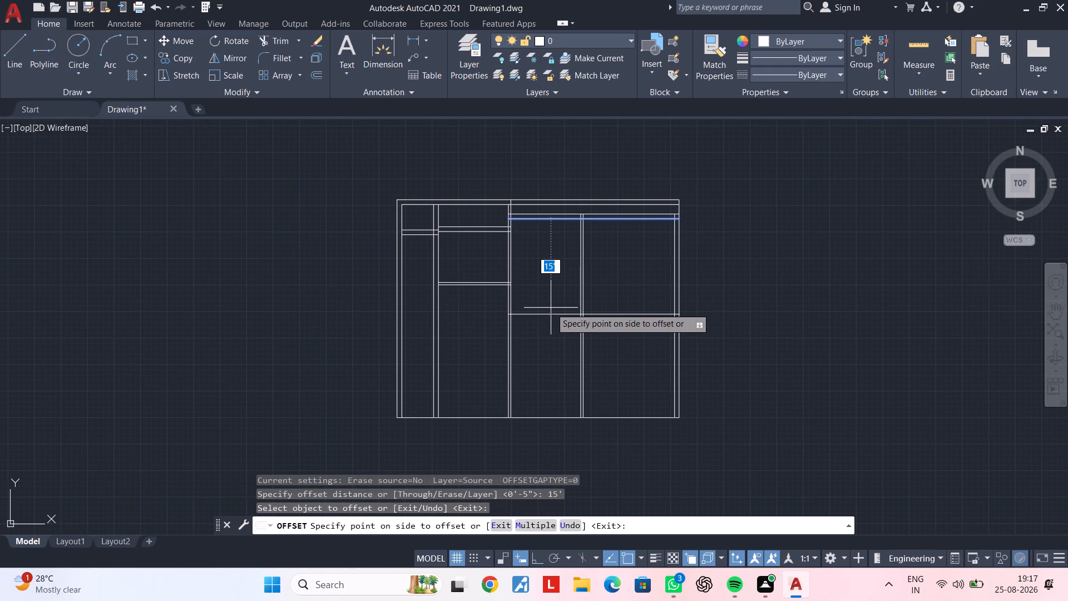
left_click(551, 308)
key("Escape")
key("Escape")
Trim the 15' offset line beyond the third partition, including the short piece inside the right wall's thickness.
scroll(566, 328, "up", 2)
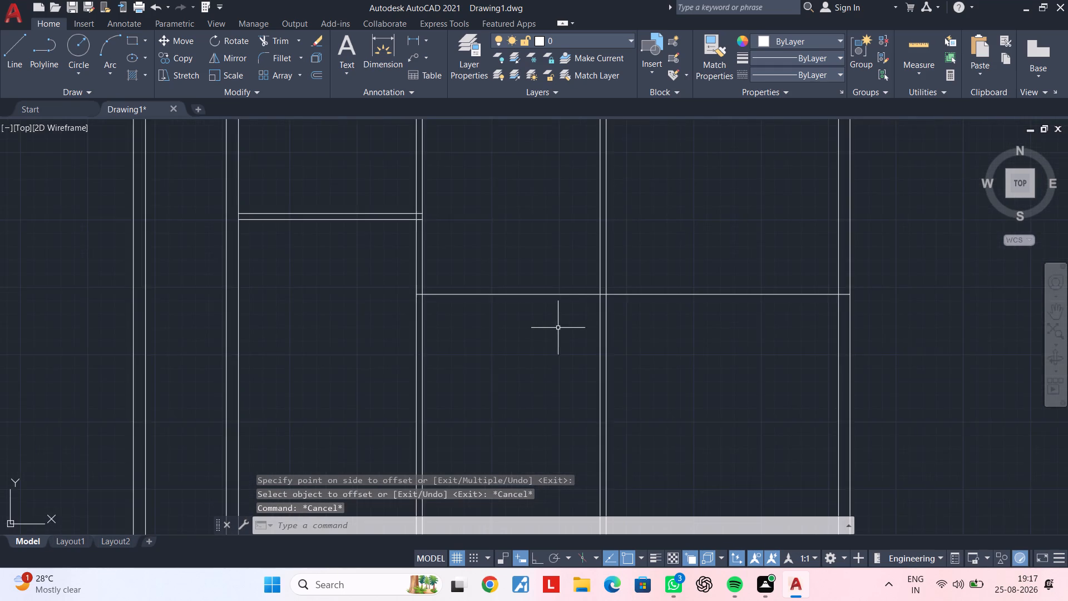
middle_click_drag(556, 329, 555, 364)
key("Escape")
key("Escape")
key("Escape")
key("Escape")
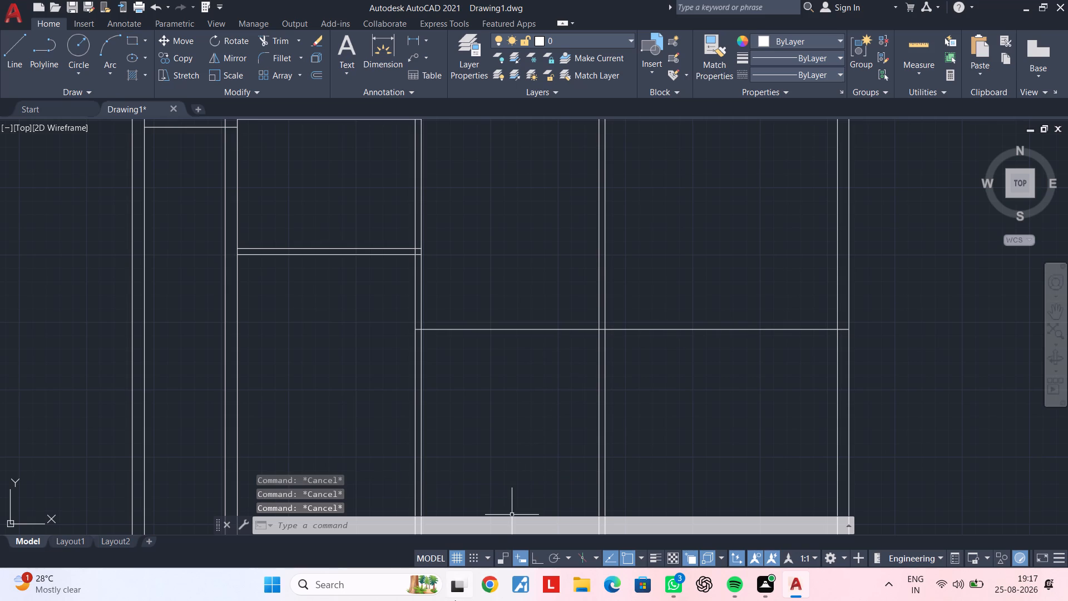
key("Escape")
key("Escape")
type("tr")
key("space")
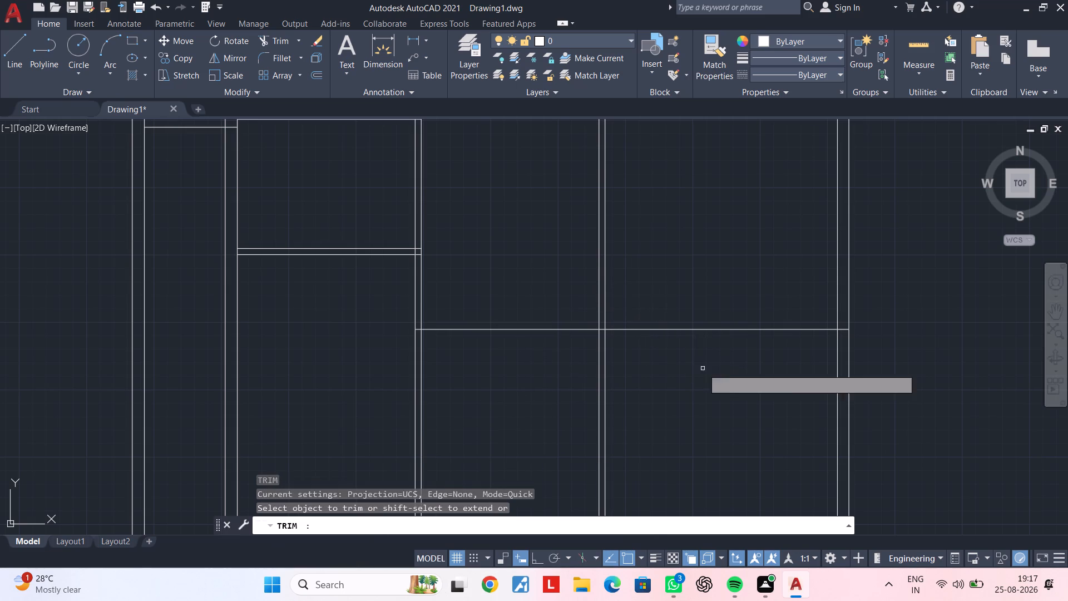
left_click(738, 378)
left_click(700, 302)
scroll(858, 329, "up", 2)
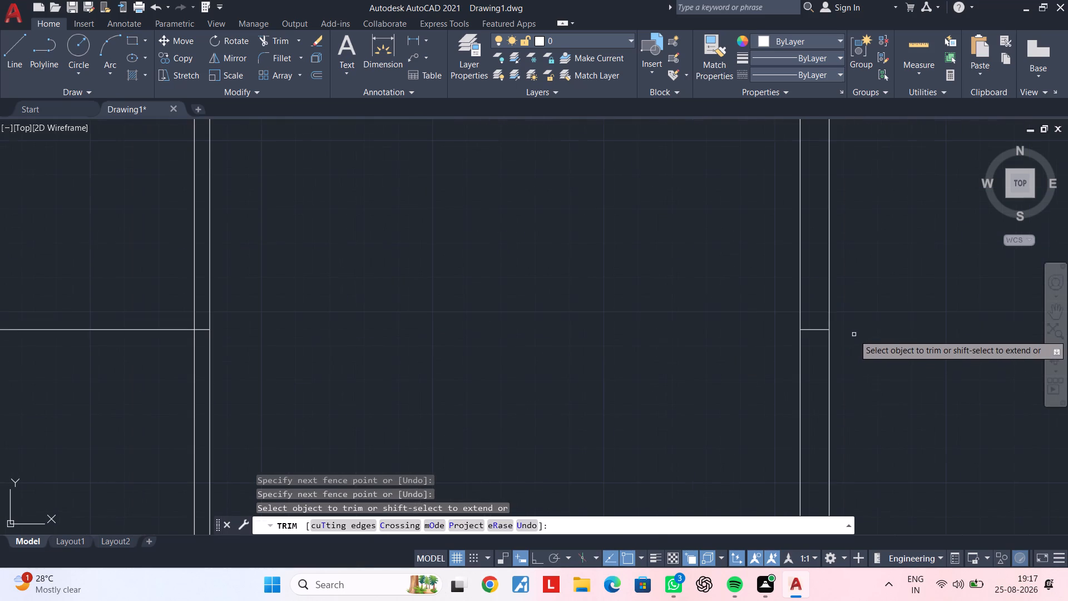
left_click(822, 342)
left_click(807, 311)
scroll(673, 361, "down", 1)
middle_click_drag(647, 363, 942, 305)
scroll(733, 310, "down", 1)
middle_click_drag(773, 310, 885, 309)
key("Escape")
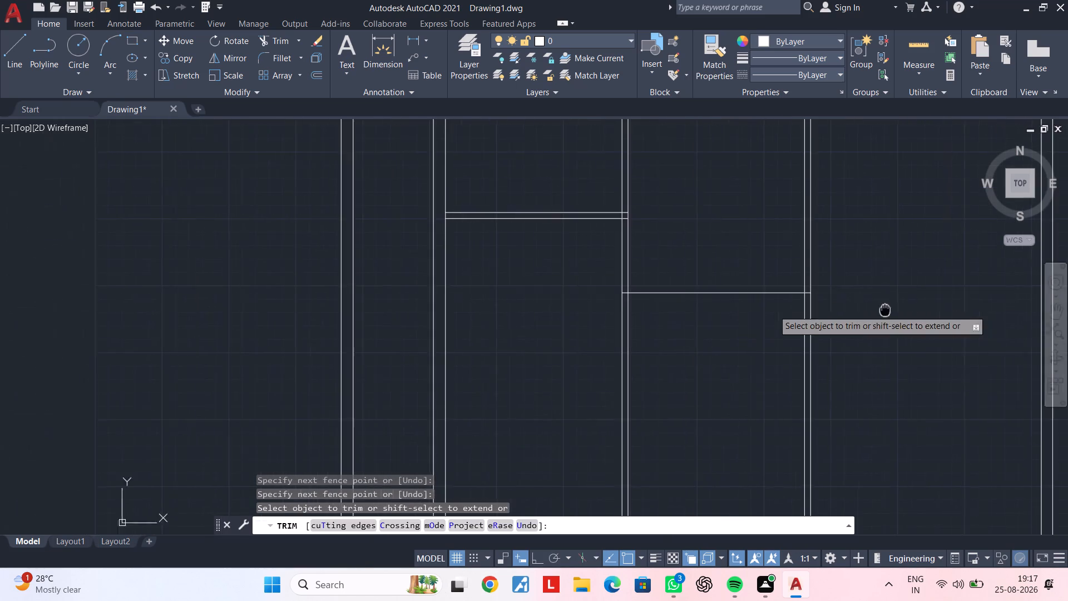
middle_click_drag(885, 309, 886, 309)
key("Escape")
middle_click_drag(649, 311, 700, 305)
key("Escape")
key("Escape")
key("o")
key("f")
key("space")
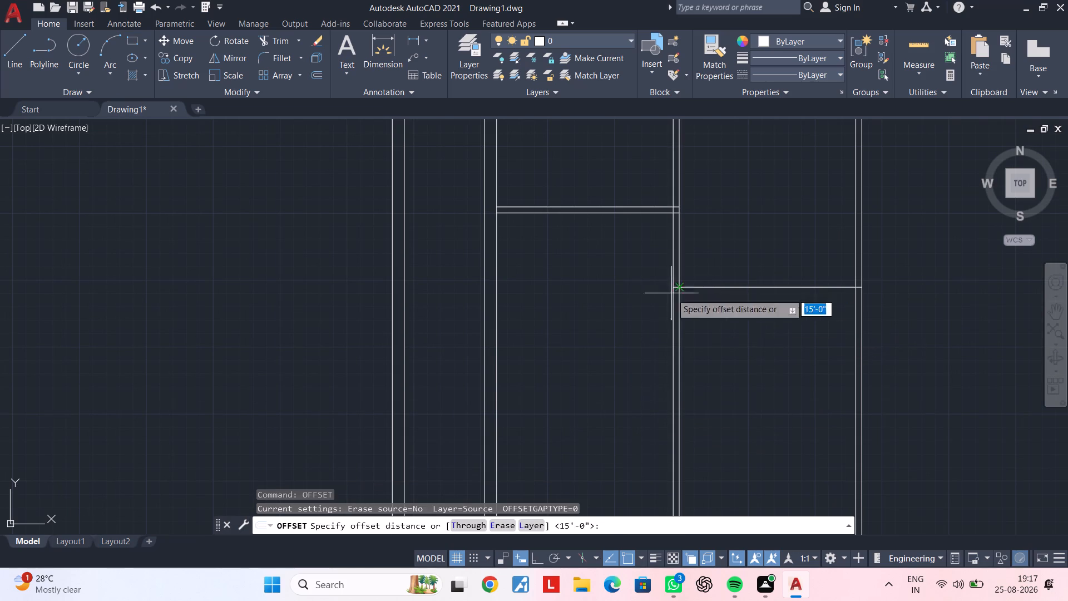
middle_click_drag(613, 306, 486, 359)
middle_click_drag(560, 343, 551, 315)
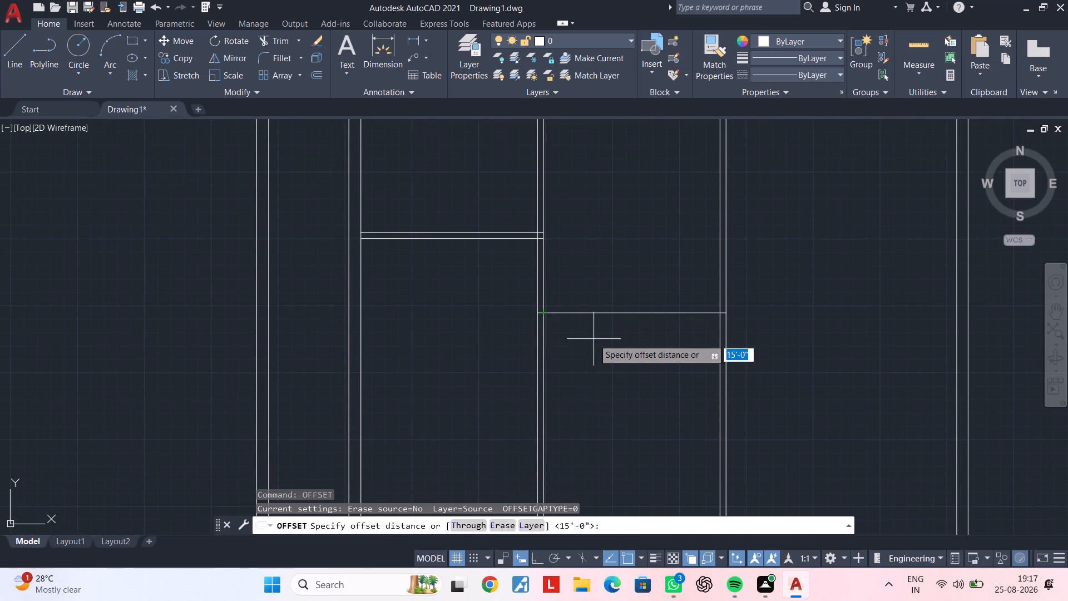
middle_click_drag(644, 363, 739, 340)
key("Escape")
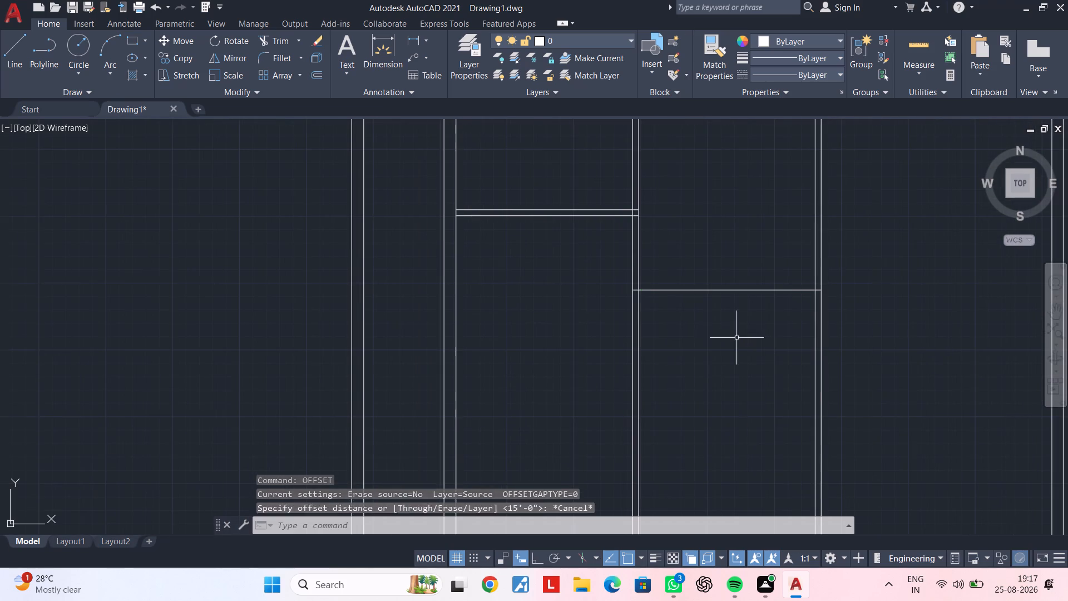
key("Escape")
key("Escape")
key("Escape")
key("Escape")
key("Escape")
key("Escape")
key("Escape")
Offset the lower line of the 4.5" wall between the first and second partitions 5' downward.
type("of")
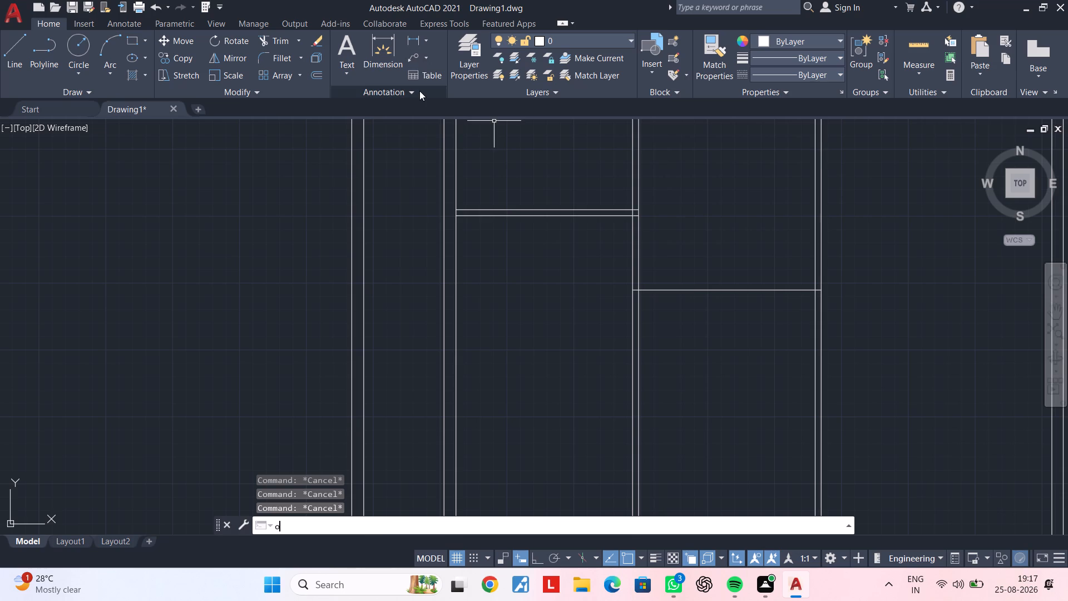
key("space")
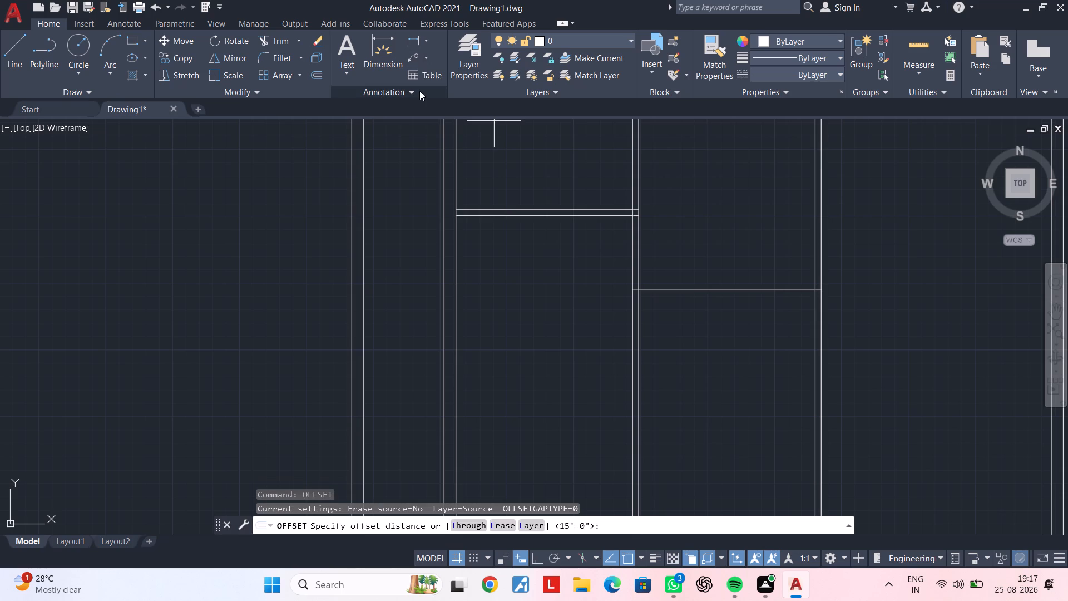
type("5'")
key("Return")
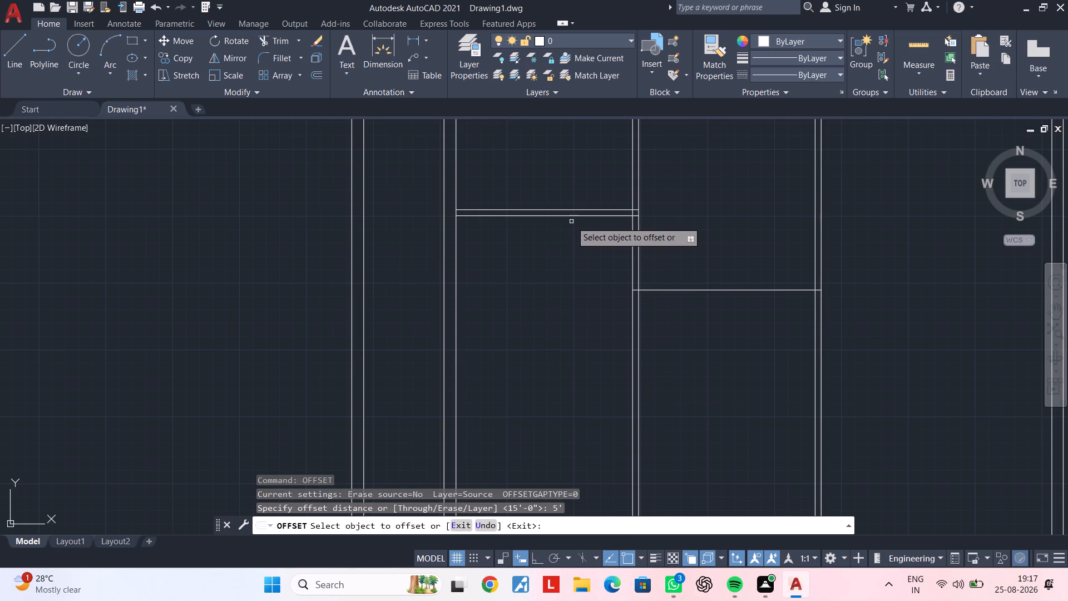
left_click(566, 216)
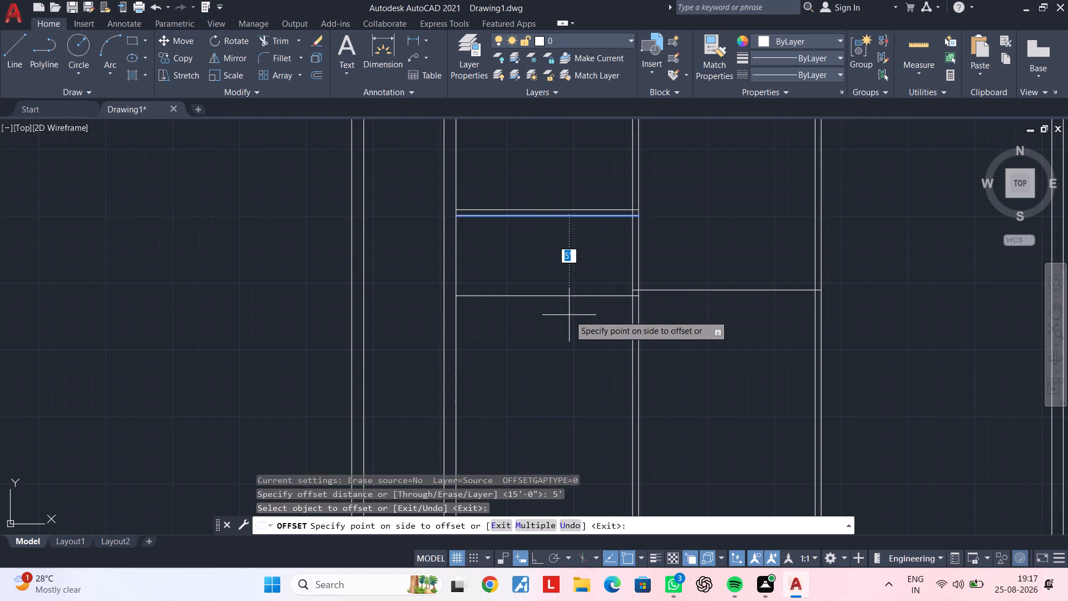
left_click(569, 315)
scroll(577, 316, "up", 2)
middle_click_drag(577, 316, 566, 374)
scroll(563, 366, "down", 1)
middle_click_drag(563, 366, 578, 377)
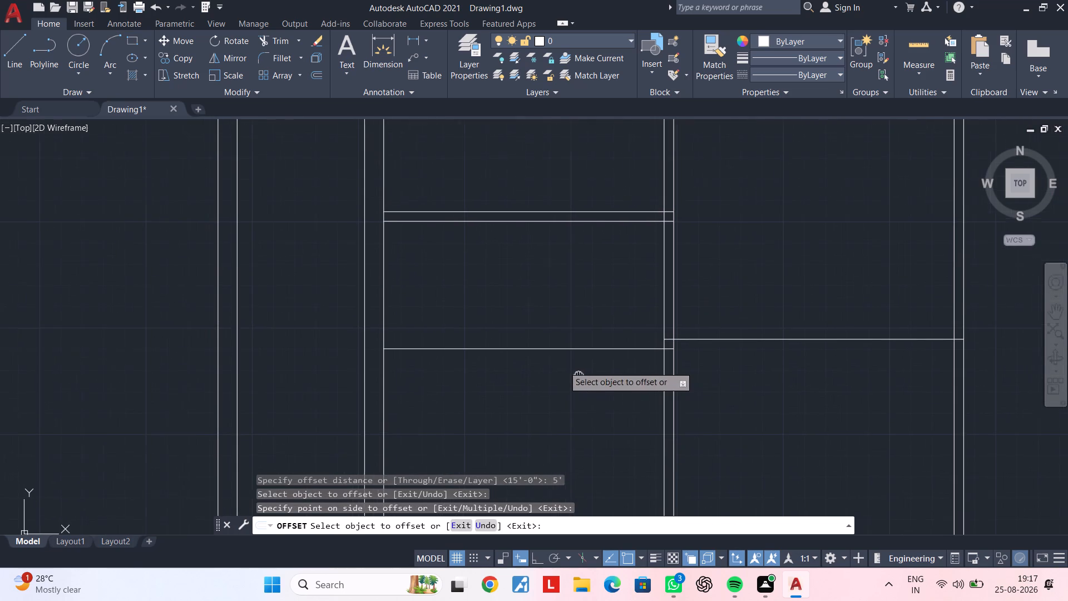
Offset the 5' offset line between the first and second partitions 4.5" downward to form another thin wall.
middle_click_drag(578, 377, 580, 378)
key("space")
key("space")
type("4.5\"")
key("Return")
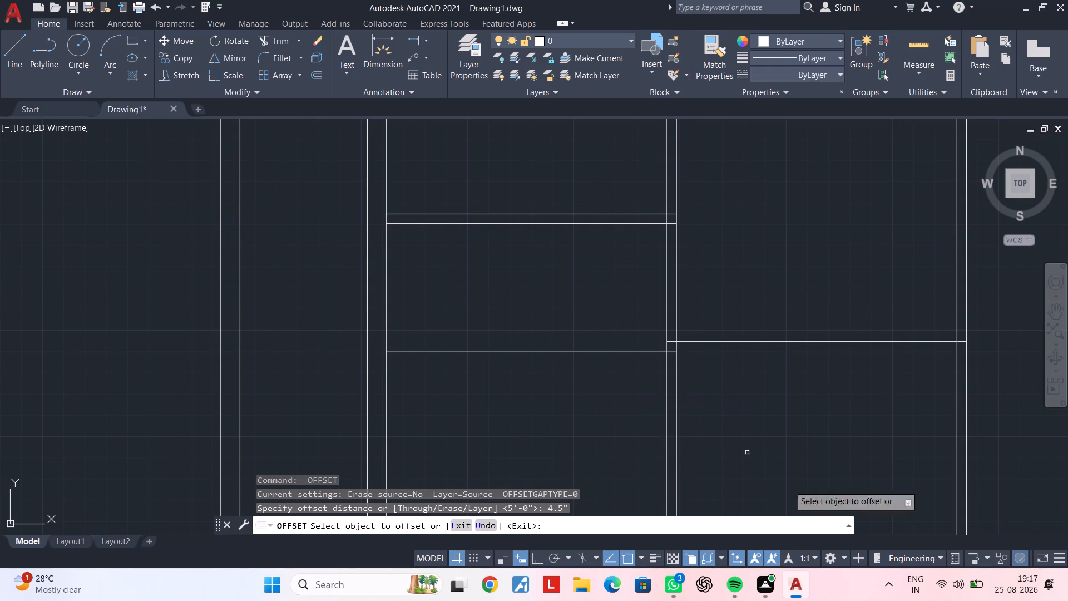
left_click(568, 352)
left_click(571, 396)
key("Escape")
key("Escape")
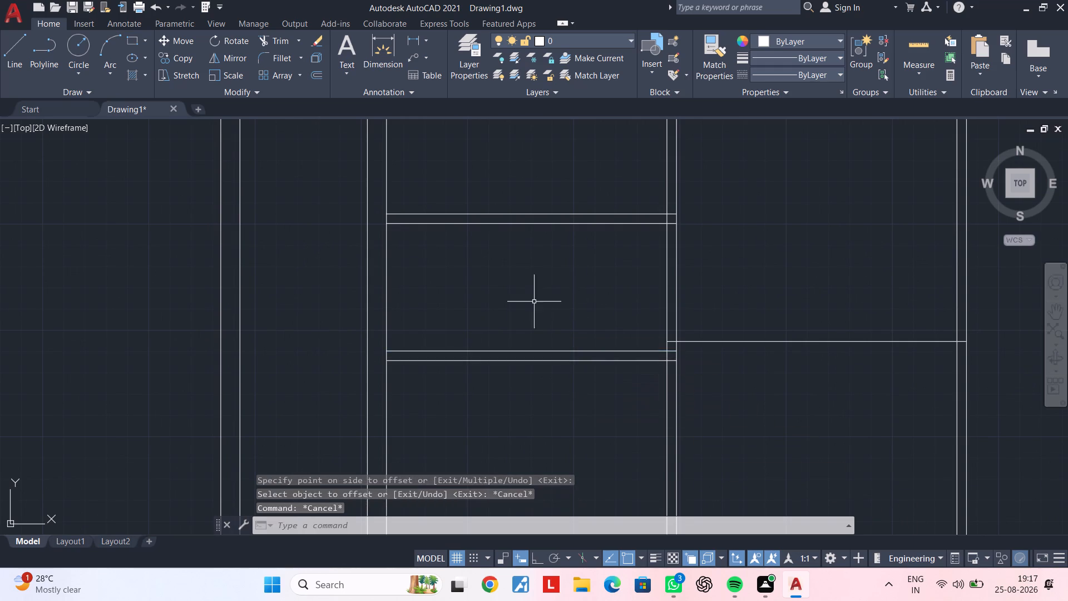
Offset the right-hand line of the first partition 6' to the right.
middle_click_drag(531, 303, 580, 326)
key("Escape")
key("Escape")
type("of")
key("space")
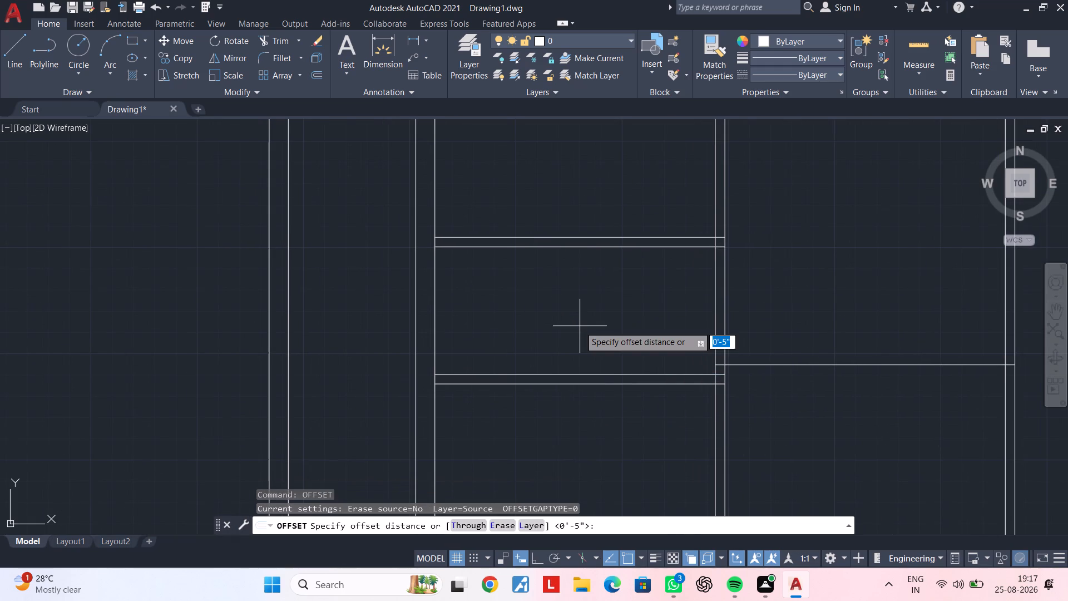
type("6'")
key("Return")
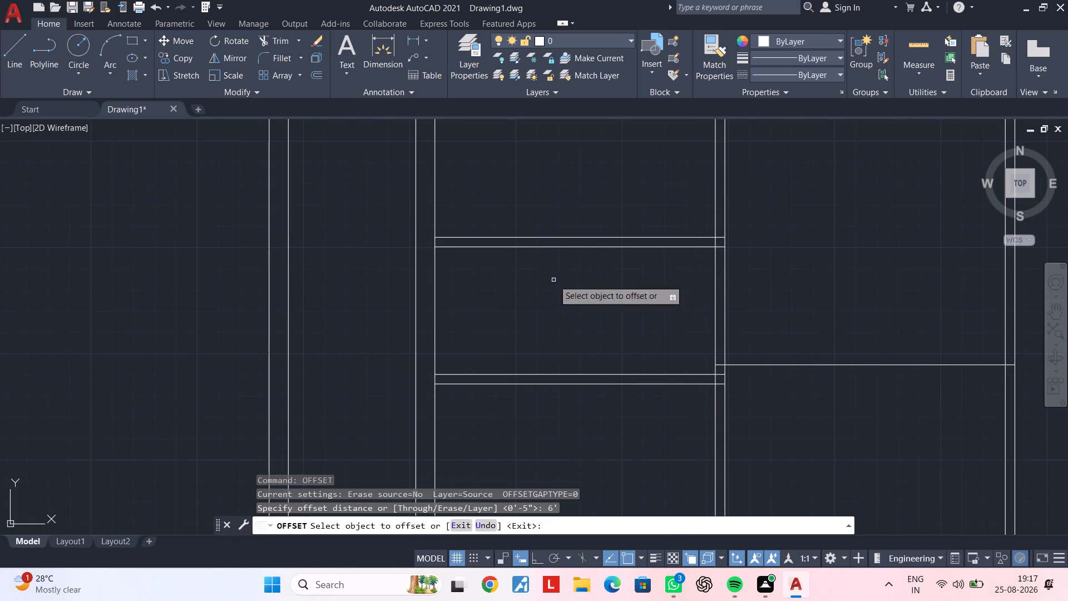
left_click(434, 302)
left_click(533, 302)
key("Escape")
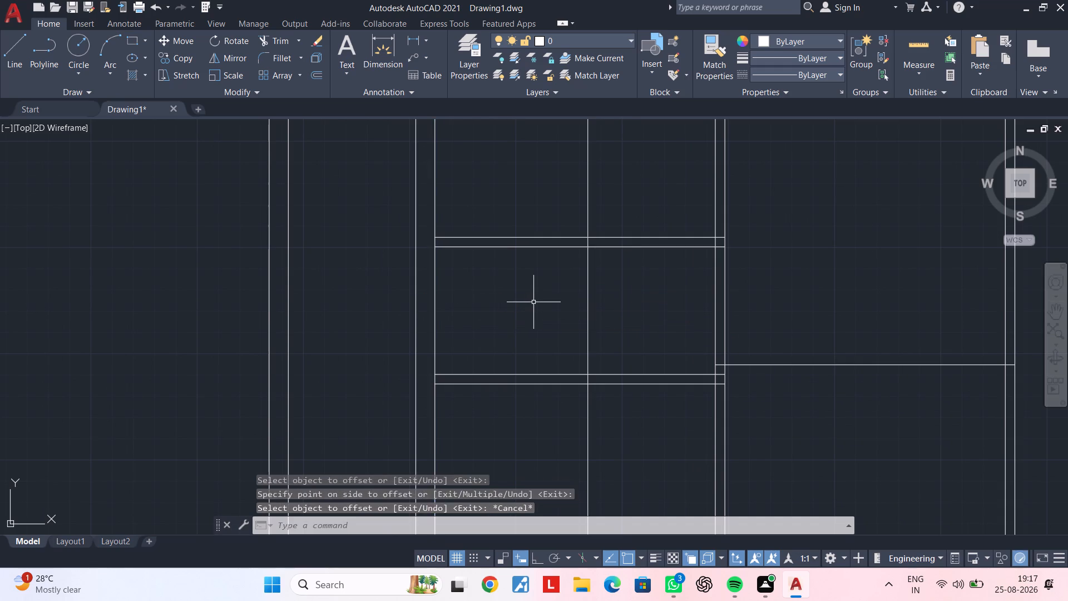
Trim the 6' offset line above and below the two thin horizontal walls between the first and second partitions.
key("Escape")
key("Escape")
type("tr")
key("space")
left_click(561, 191)
left_click(636, 196)
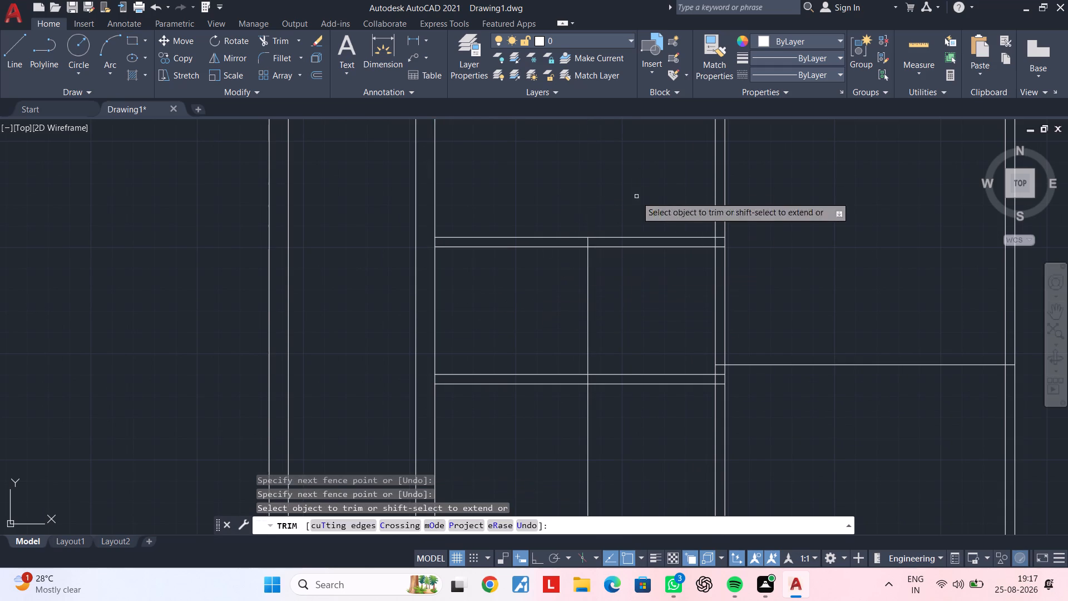
left_click_drag(553, 448, 566, 446)
left_click(615, 441)
left_click(537, 441)
key("Escape")
key("Escape")
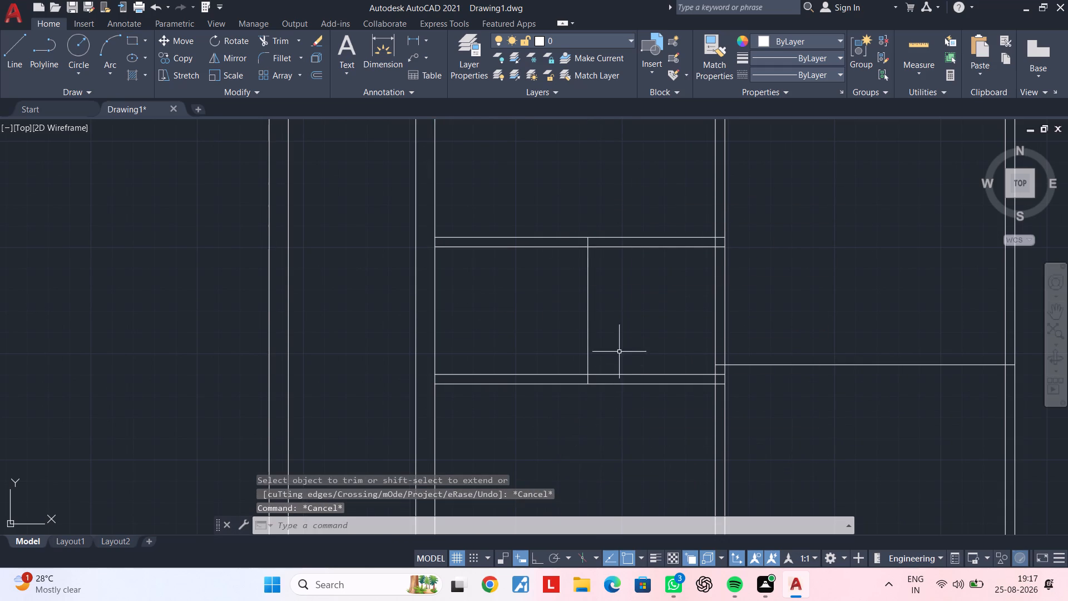
Offset the trimmed vertical line between the two thin walls 4.5" to the right to form a dividing wall.
middle_click_drag(619, 363, 600, 460)
scroll(597, 417, "down", 2)
middle_click_drag(597, 417, 597, 396)
scroll(597, 413, "up", 3)
middle_click_drag(606, 391, 625, 380)
key("Escape")
key("Escape")
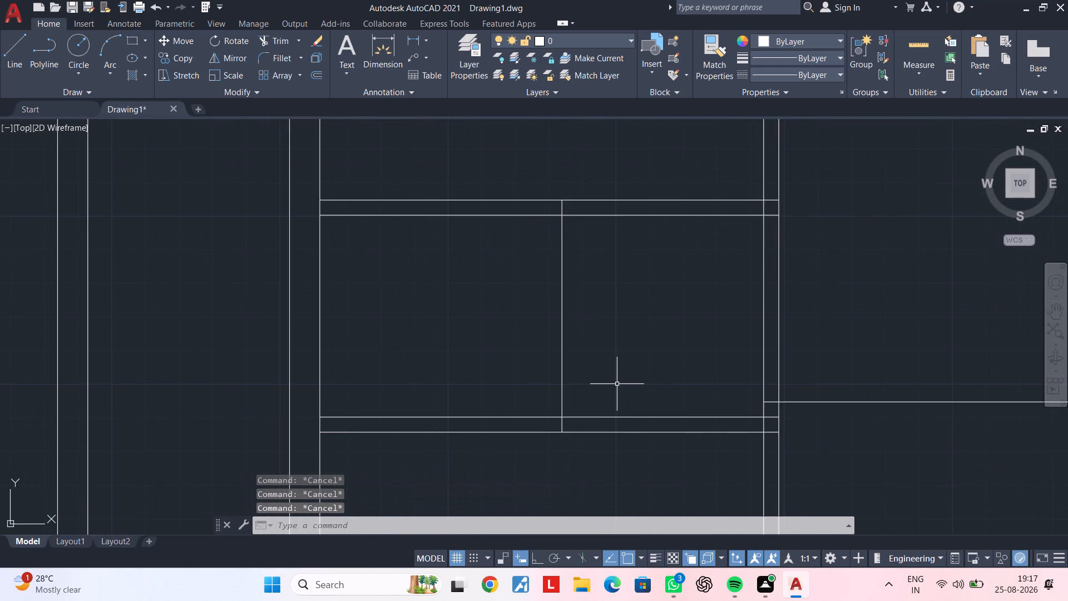
type("of")
key("space")
type("4.5\"")
key("Return")
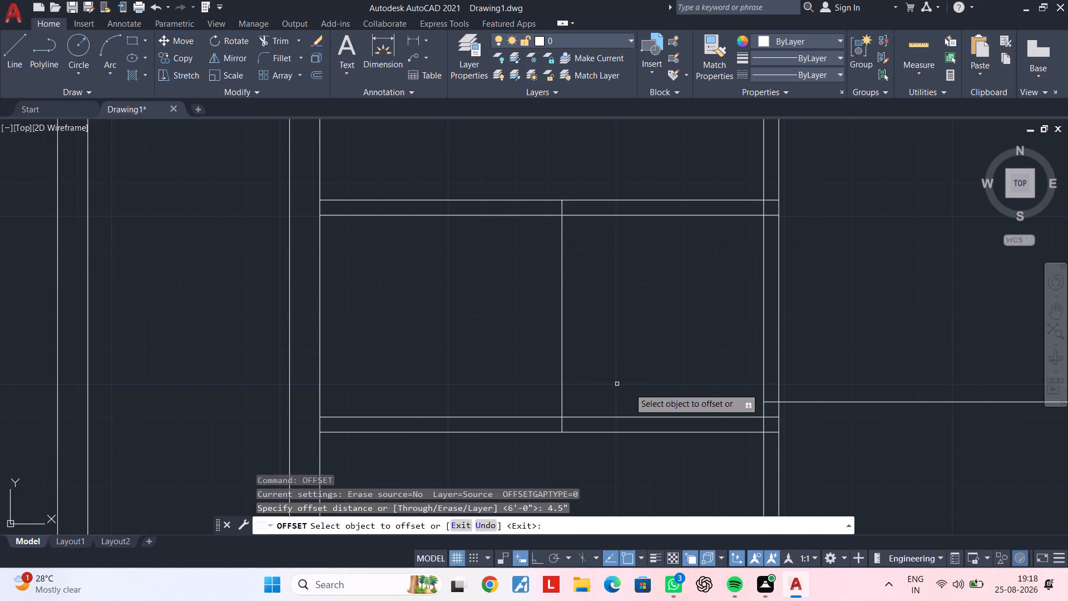
left_click(561, 333)
left_click(667, 332)
key("Escape")
key("Escape")
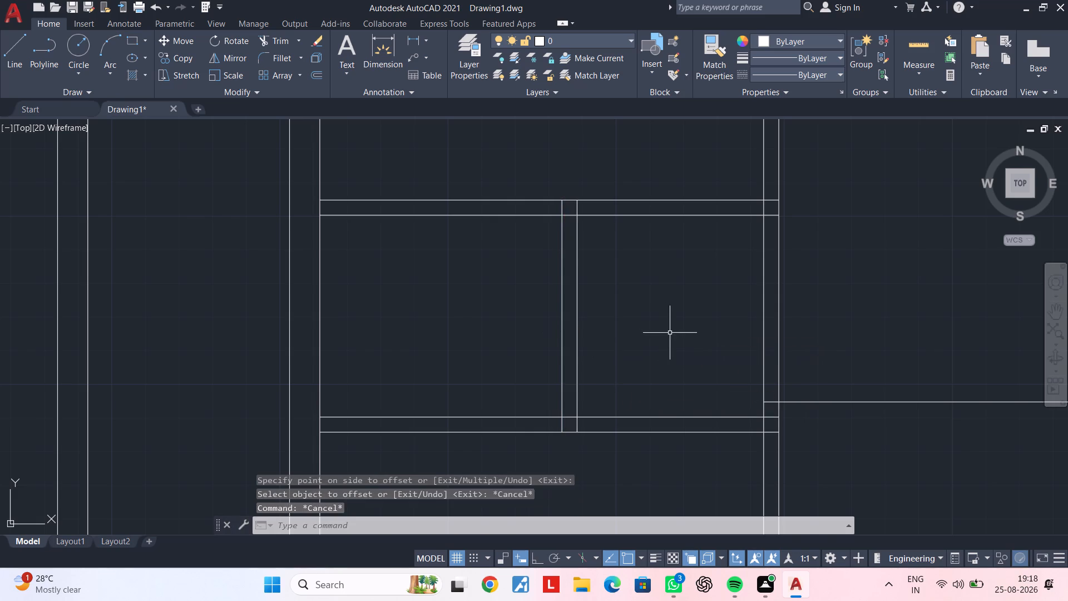
Trim the 15' offset line's span between the second and third partitions.
scroll(674, 333, "down", 2)
middle_click_drag(672, 332, 553, 317)
key("Escape")
key("Escape")
middle_click_drag(714, 390, 634, 390)
key("Escape")
key("Escape")
key("Escape")
key("Escape")
key("Escape")
key("Escape")
key("Escape")
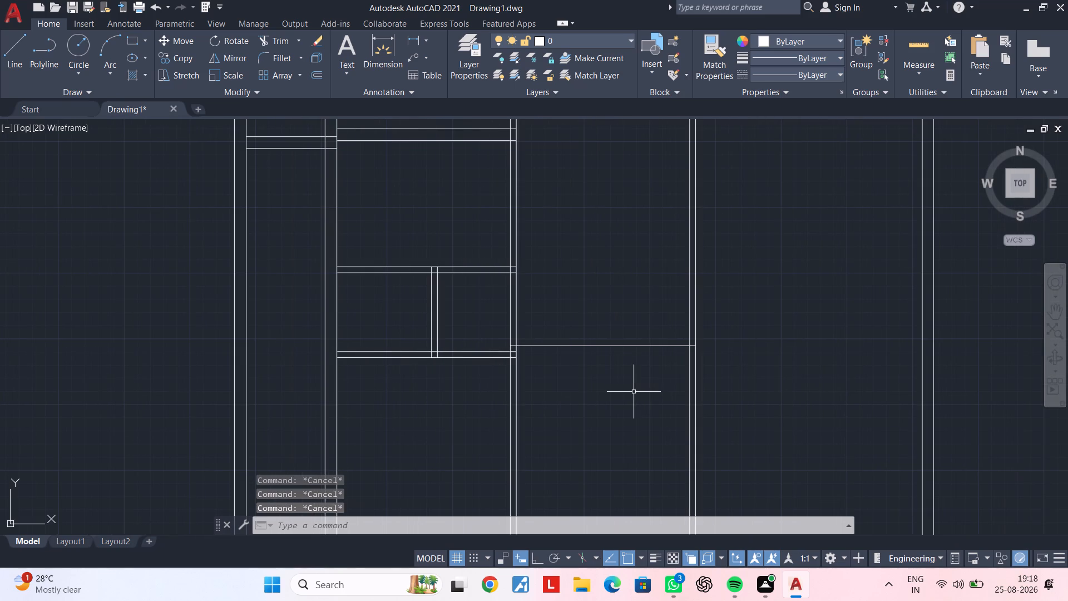
key("Escape")
middle_click_drag(637, 388, 601, 435)
middle_click_drag(609, 430, 541, 428)
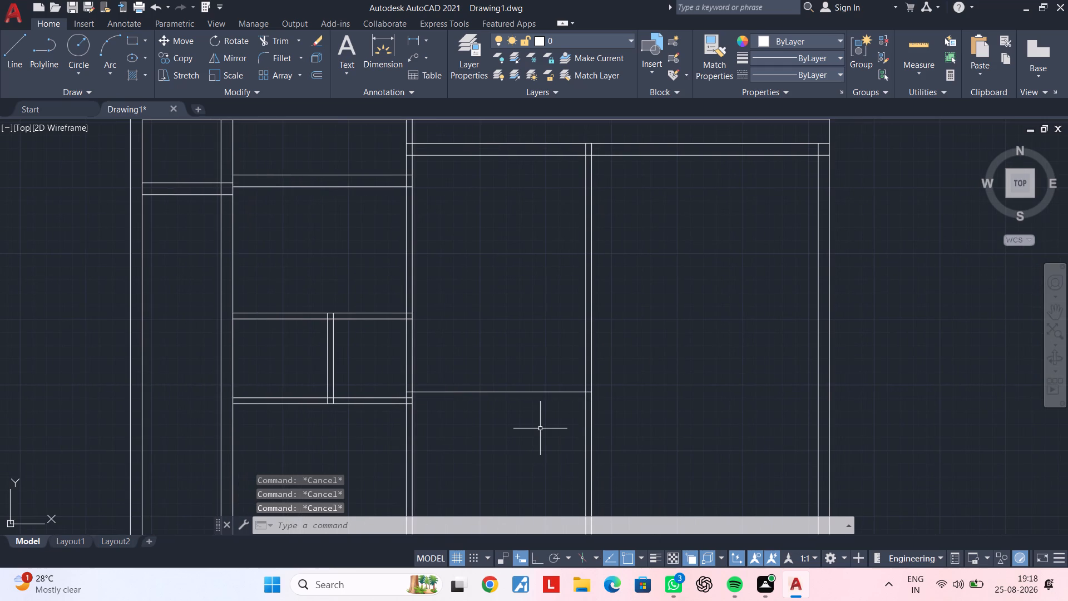
middle_click_drag(540, 428, 488, 428)
key("Escape")
key("Escape")
key("t")
key("r")
key("space")
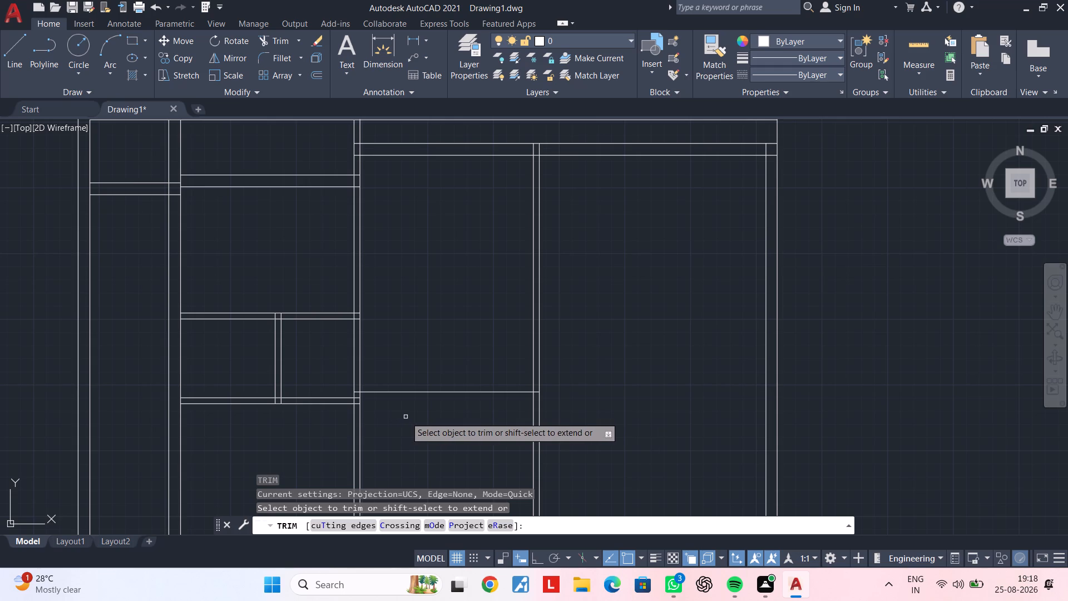
middle_click_drag(408, 417, 413, 432)
left_click(439, 432)
left_click(446, 380)
key("Escape")
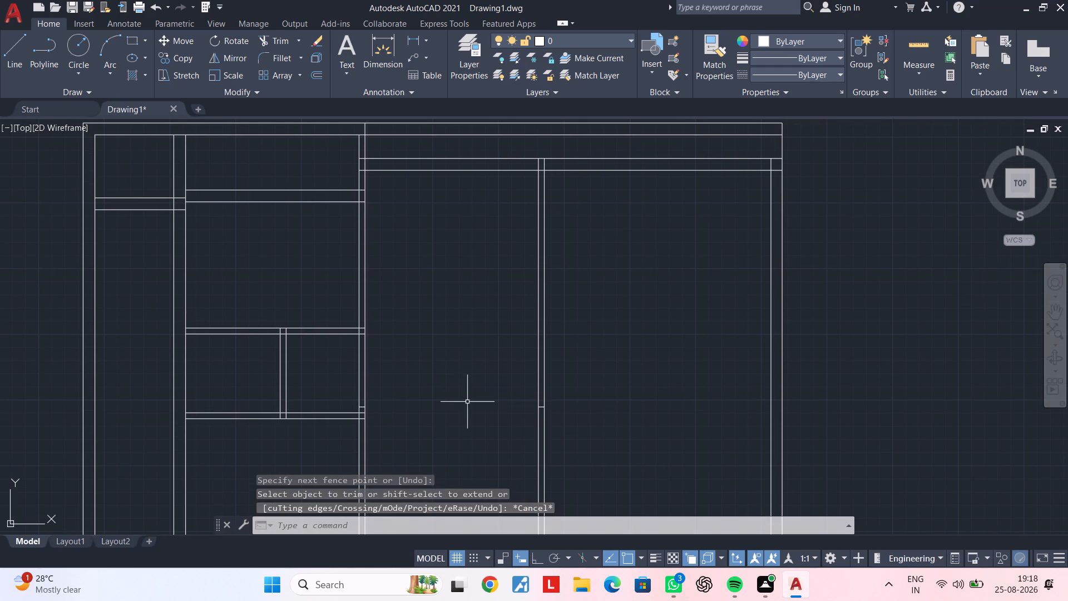
key("Escape")
Offset the lower line of the upper horizontal wall, running from the second partition to the right wall, 19'1.5" downward.
middle_click_drag(499, 416, 462, 414)
key("Escape")
key("Escape")
middle_click_drag(591, 394, 587, 421)
key("Escape")
key("Escape")
key("Escape")
type("of")
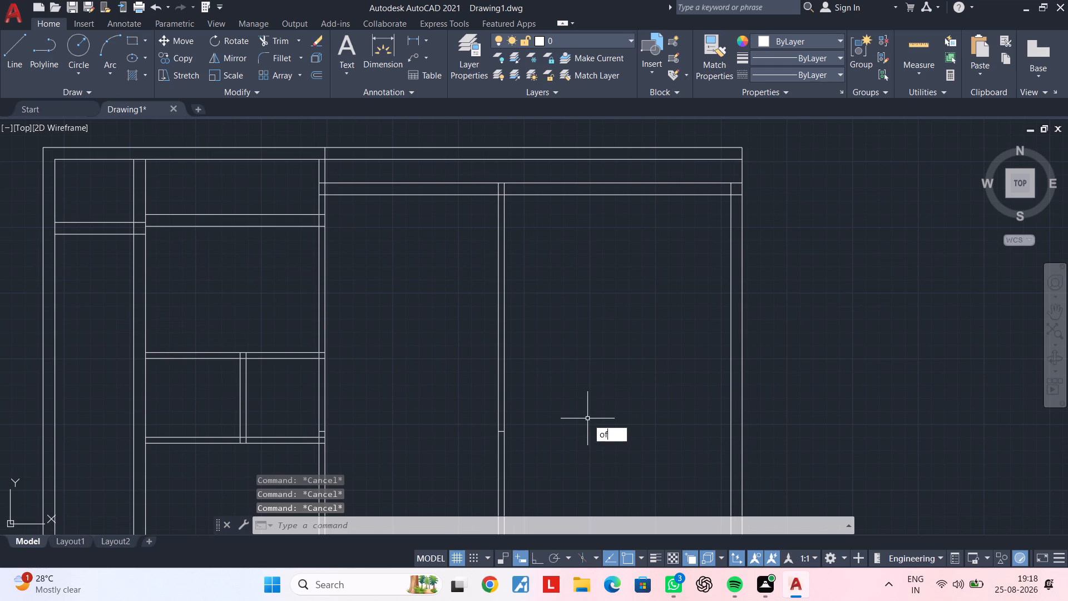
key("space")
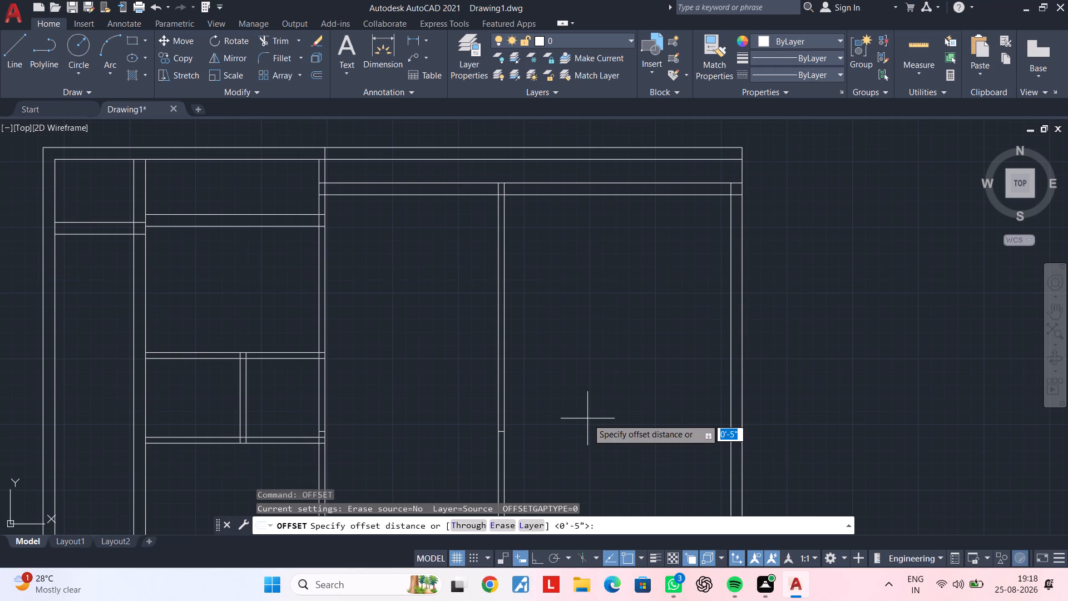
type("19'")
type("1.5\"")
key("Return")
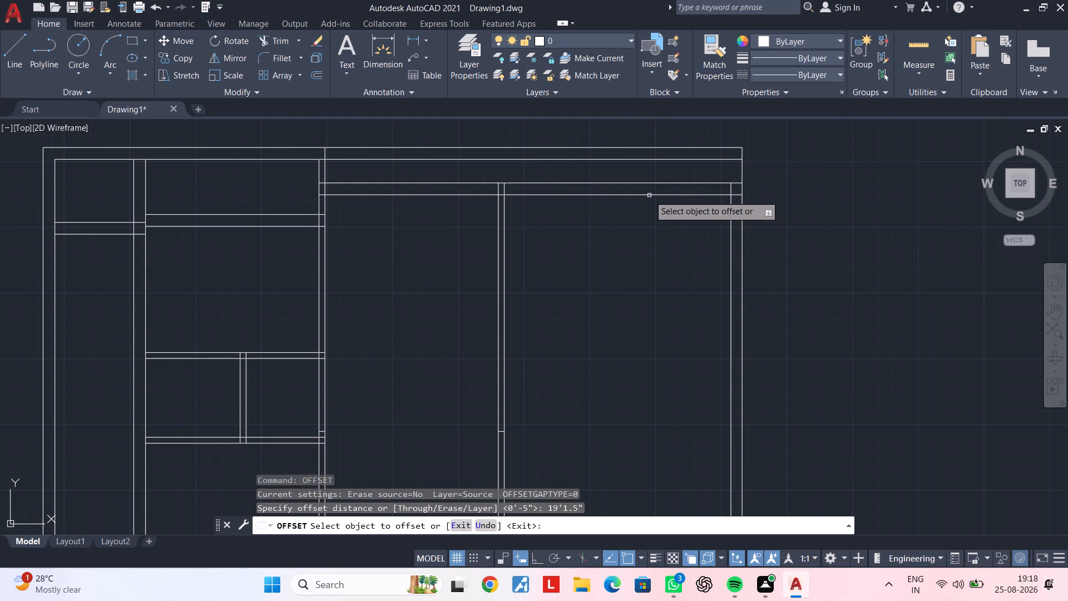
left_click(649, 195)
middle_click_drag(670, 418, 670, 185)
left_click(647, 289)
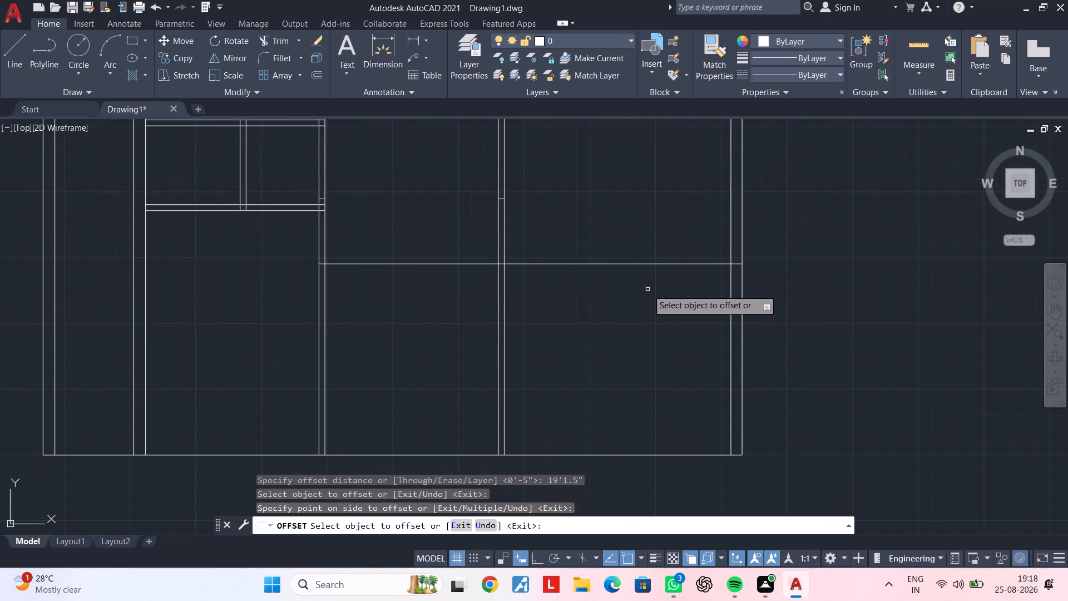
key("Escape")
key("Escape")
key("Escape")
Trim the 19'1.5" offset line between the second and third partitions, including the short piece inside the second partition's thickness.
middle_click_drag(630, 289, 657, 314)
key("Escape")
key("Escape")
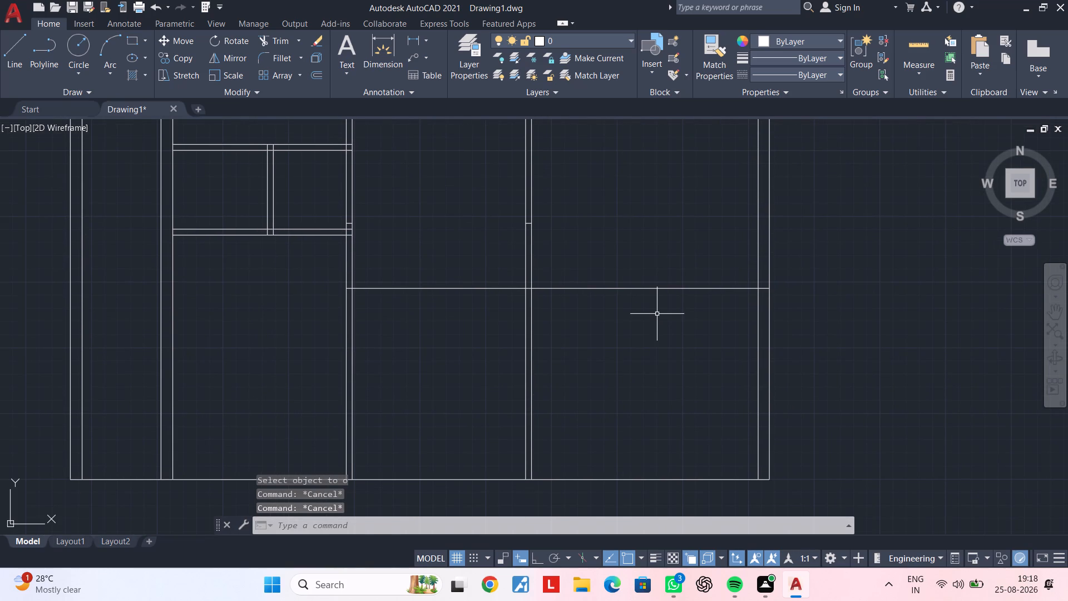
type("tr")
key("space")
left_click(434, 313)
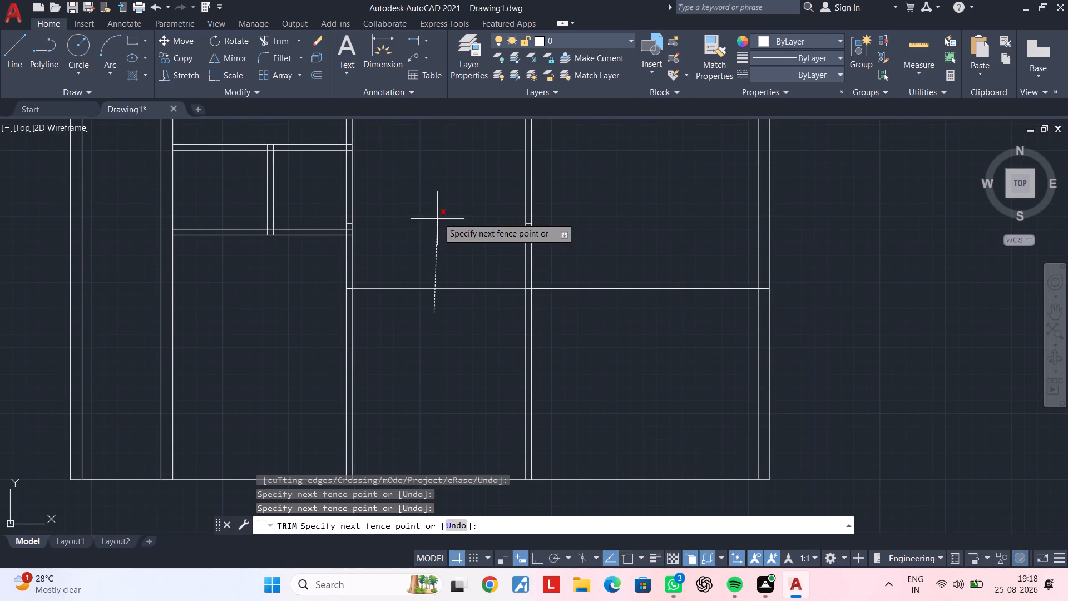
left_click(438, 218)
scroll(351, 301, "up", 3)
left_click(334, 275)
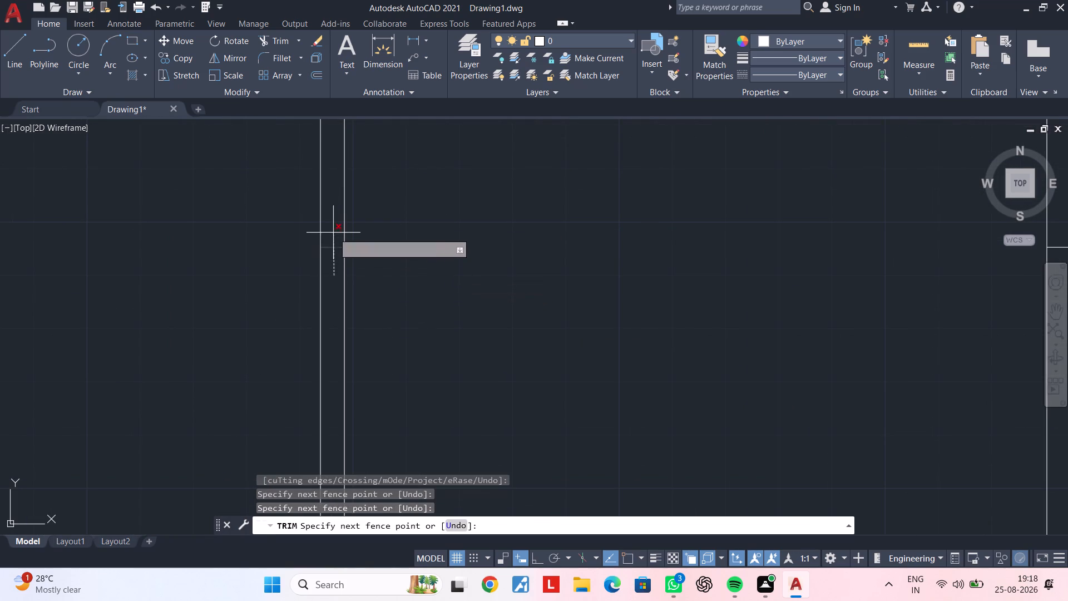
left_click(335, 226)
scroll(343, 245, "down", 3)
key("Escape")
Offset the remaining 19'1.5" line between the third partition and the right wall 4.5" downward to form a thin wall.
middle_click_drag(478, 272, 374, 272)
key("Escape")
middle_click_drag(487, 278, 422, 311)
key("Escape")
key("Escape")
key("Escape")
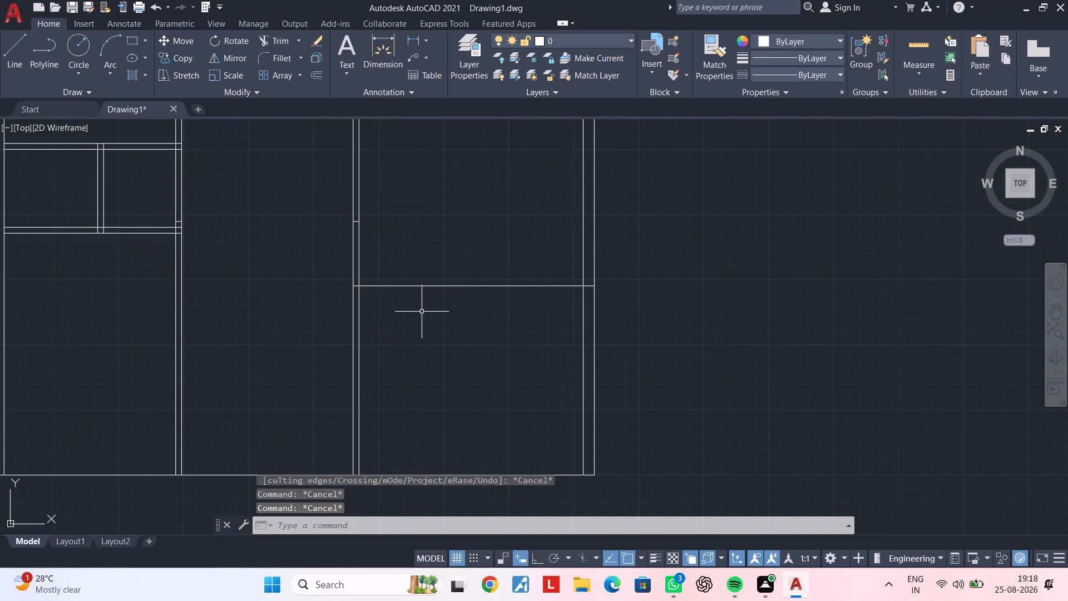
key("Escape")
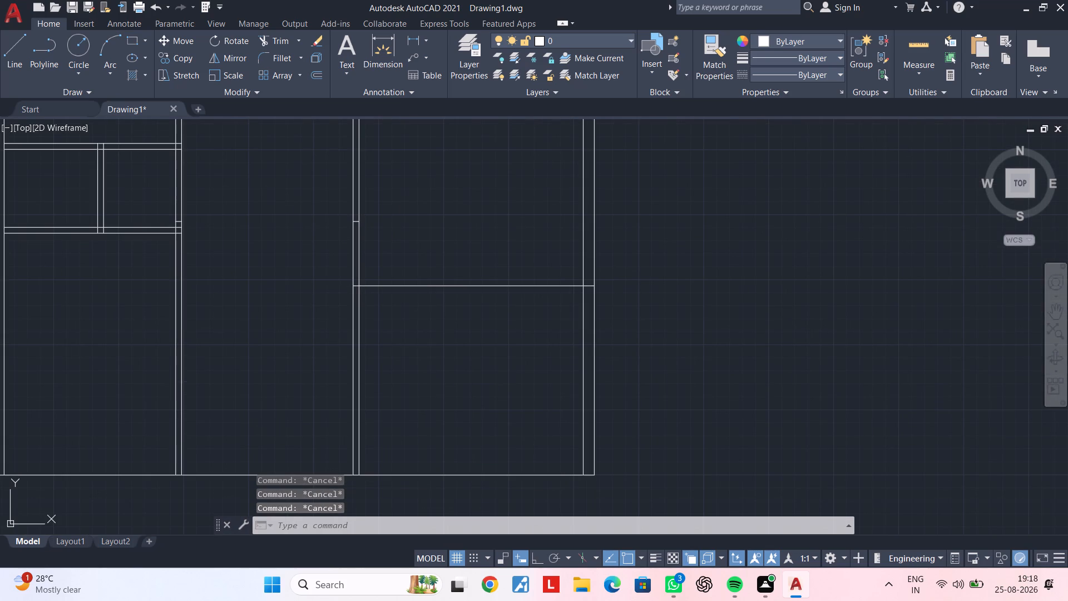
key("Escape")
key("Escape")
key("Escape")
type("of")
key("space")
key("4")
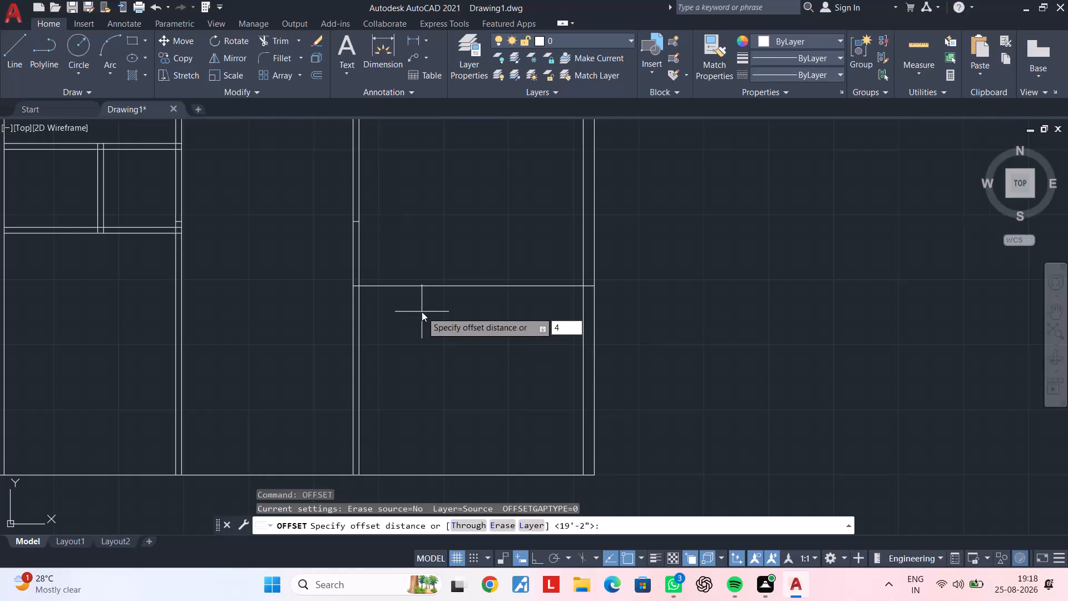
type(".5\"")
key("Return")
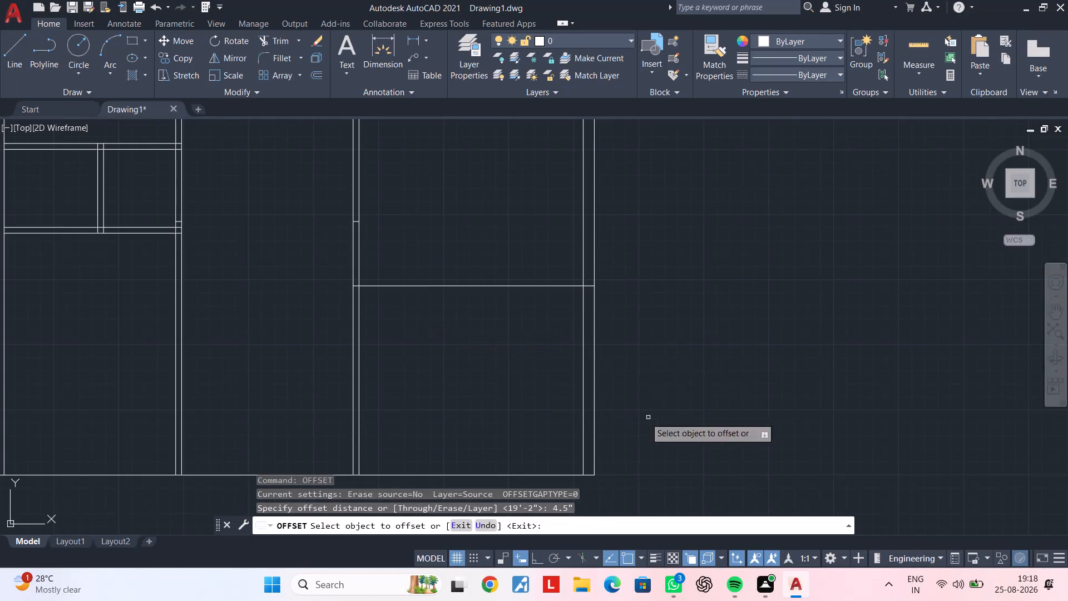
left_click(511, 286)
left_click(512, 327)
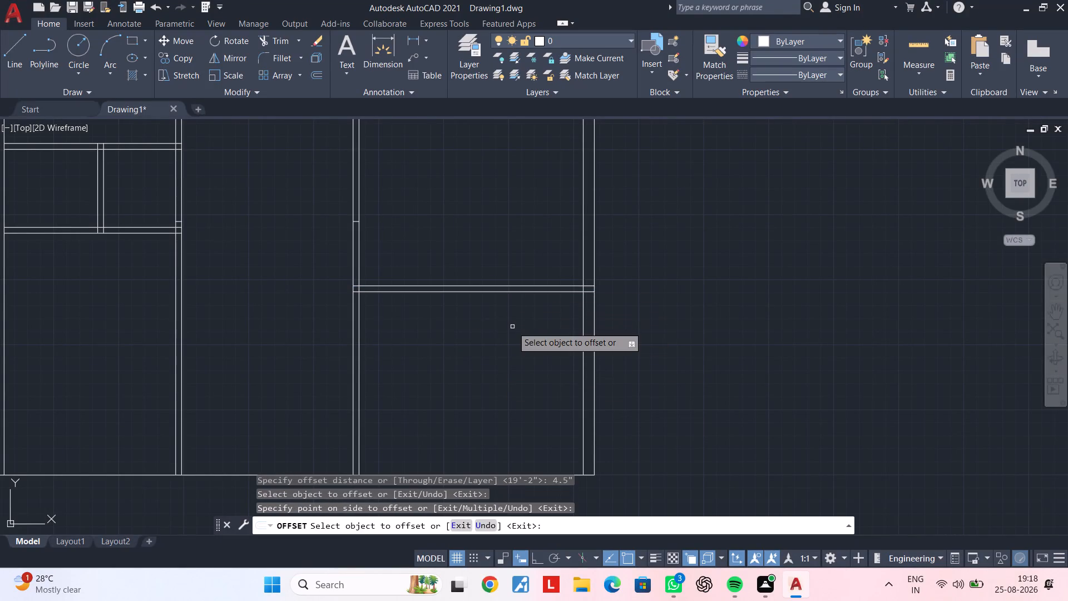
key("space")
Offset the lower line of the thin wall between the third partition and the right wall 9'3" downward.
key("space")
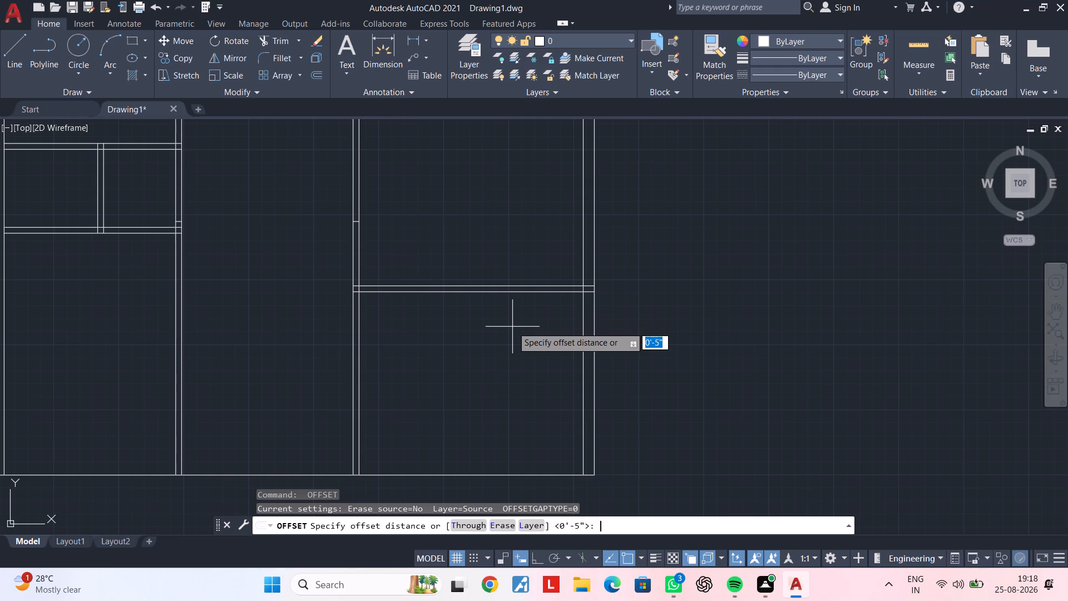
type("9'3\"")
key("Return")
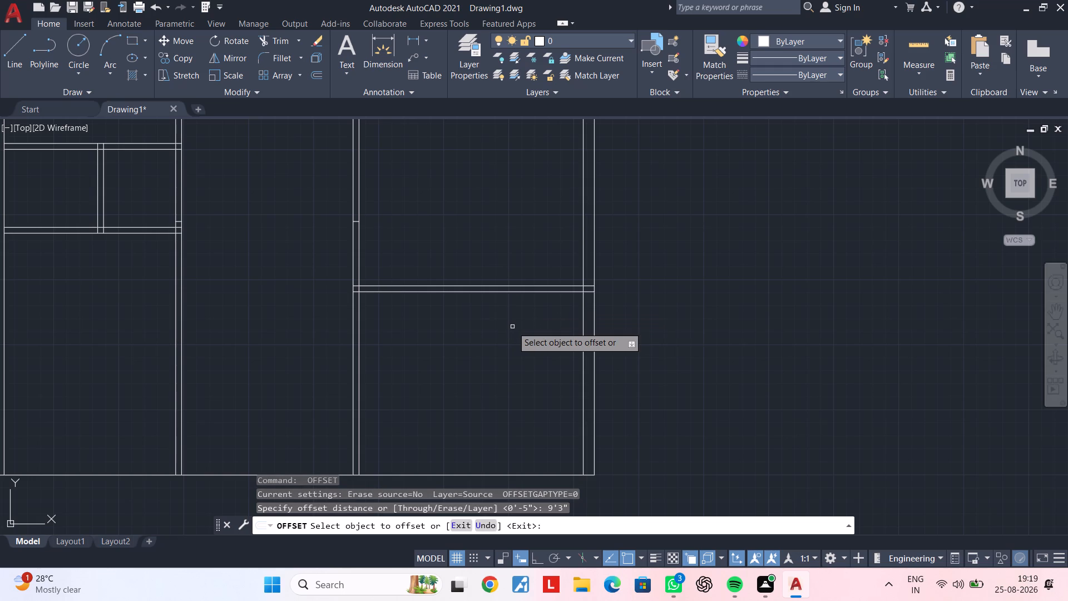
left_click(526, 292)
left_click(557, 405)
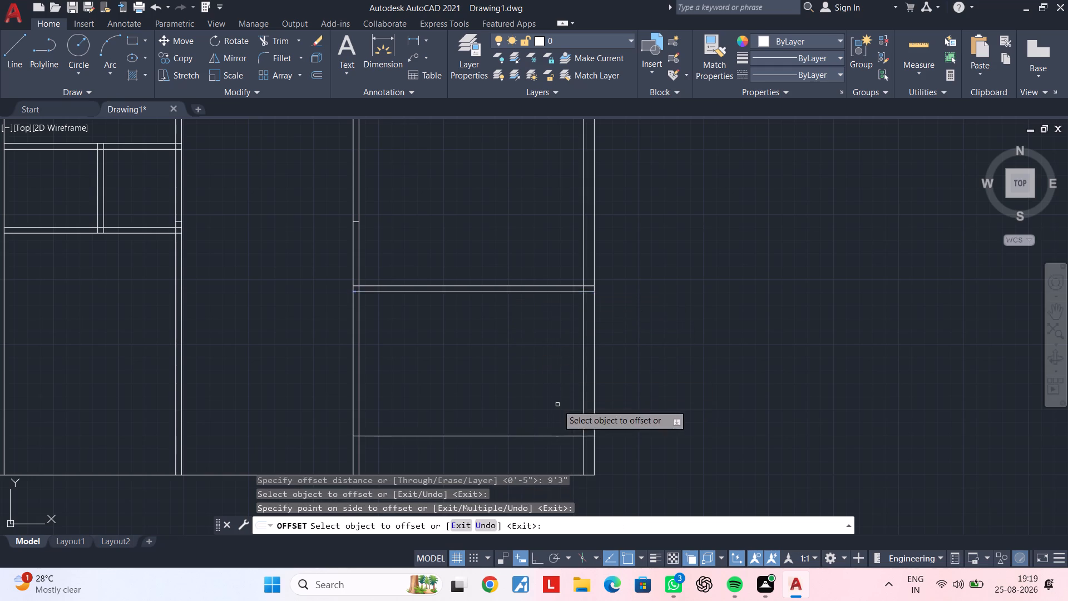
middle_click_drag(546, 404, 637, 319)
middle_click_drag(615, 324, 605, 298)
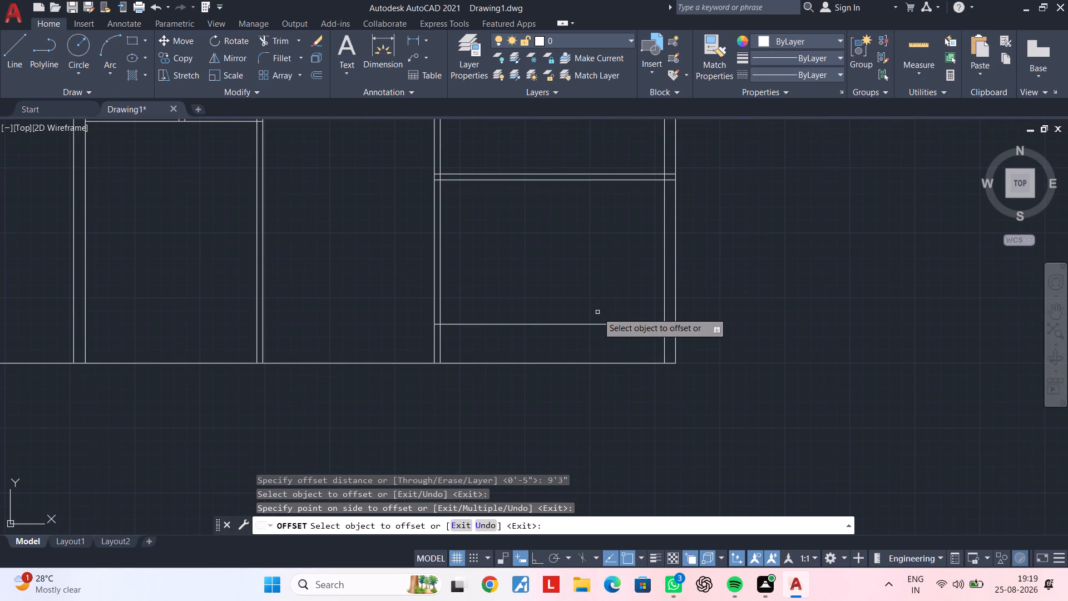
key("space")
Offset the 9'3" offset line 9" downward to form a thick horizontal wall near the plan's bottom edge.
key("space")
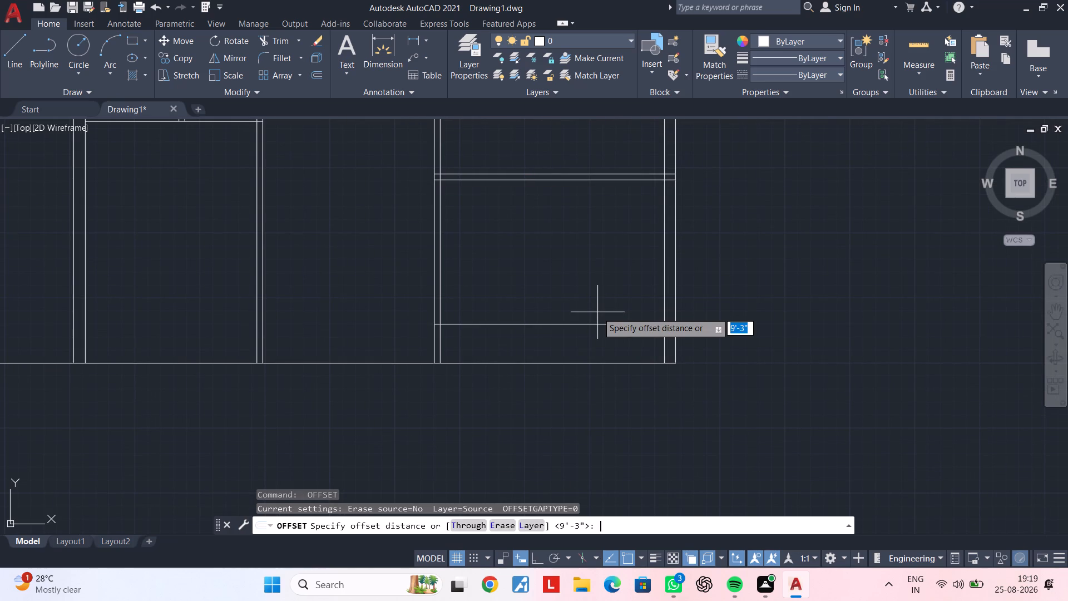
type("9\"")
key("Return")
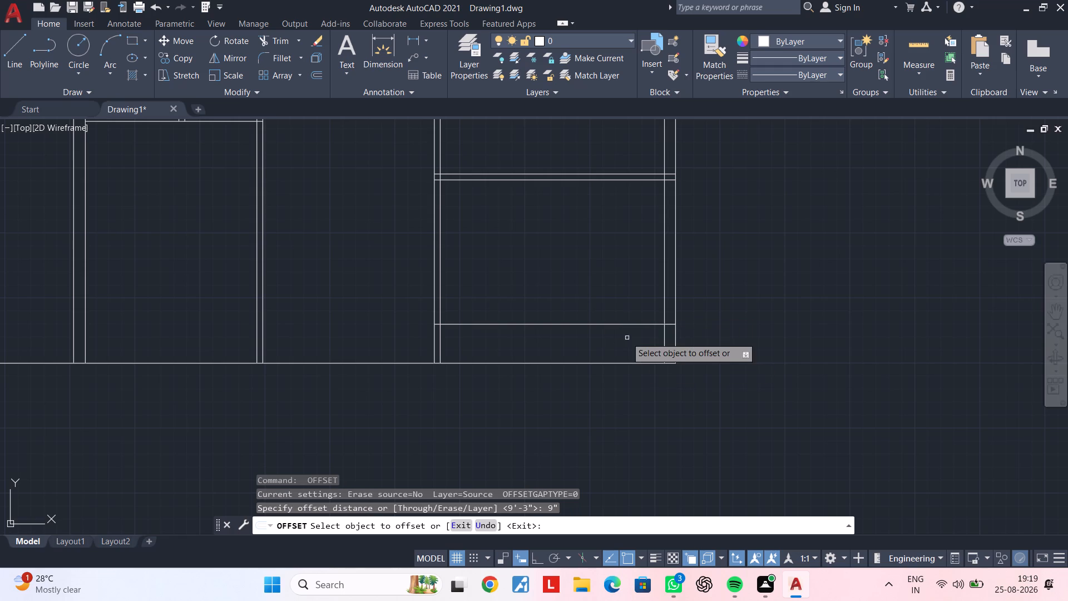
left_click(617, 324)
left_click(614, 342)
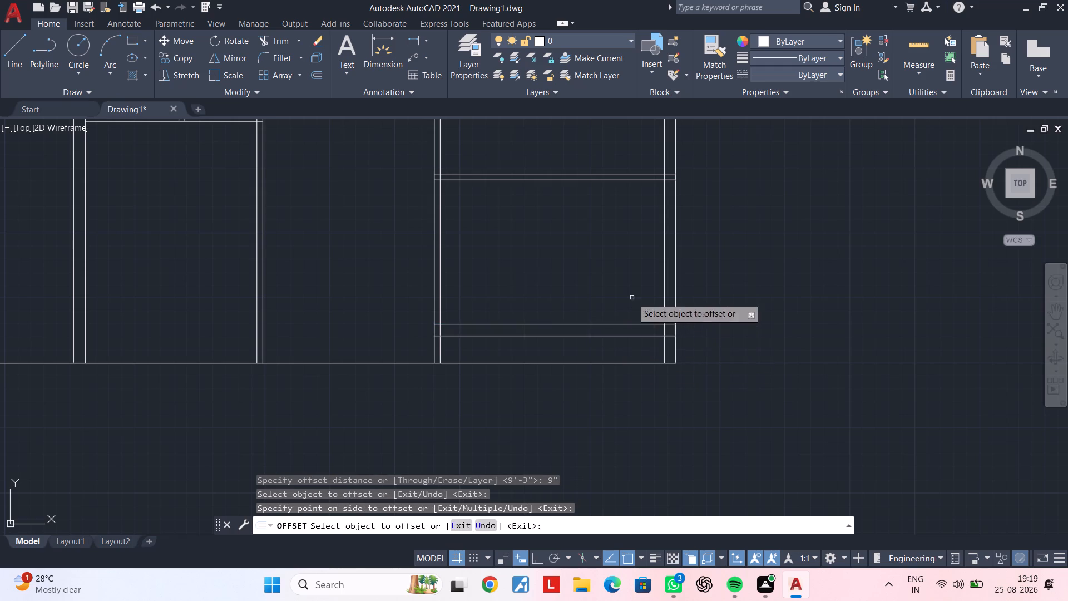
middle_click_drag(632, 295, 615, 335)
middle_click_drag(616, 333, 589, 338)
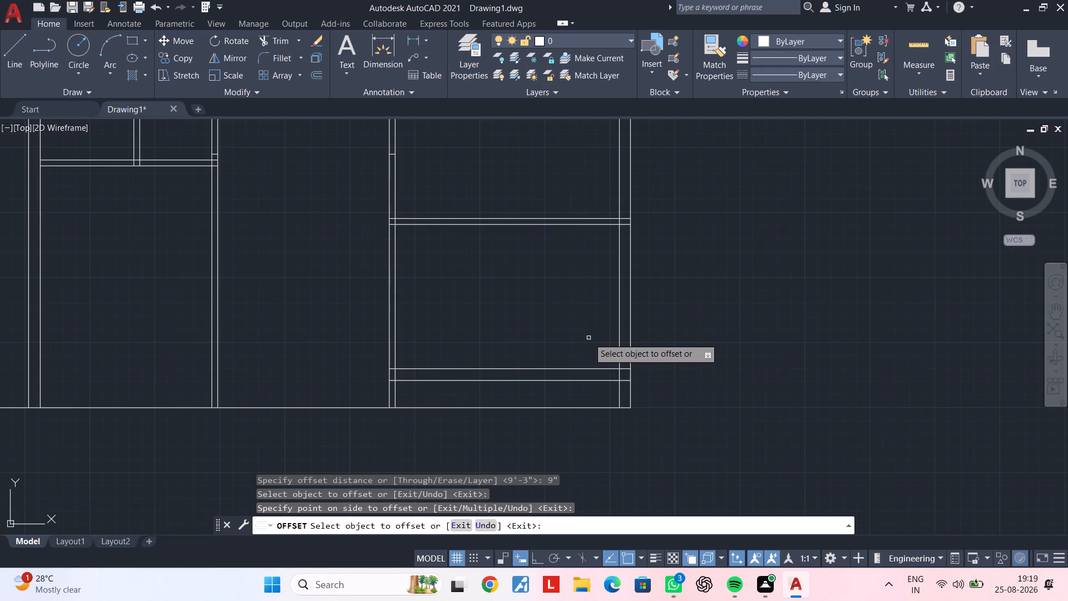
key("space")
Offset the right wall's inner line 7' toward the plan's interior.
key("space")
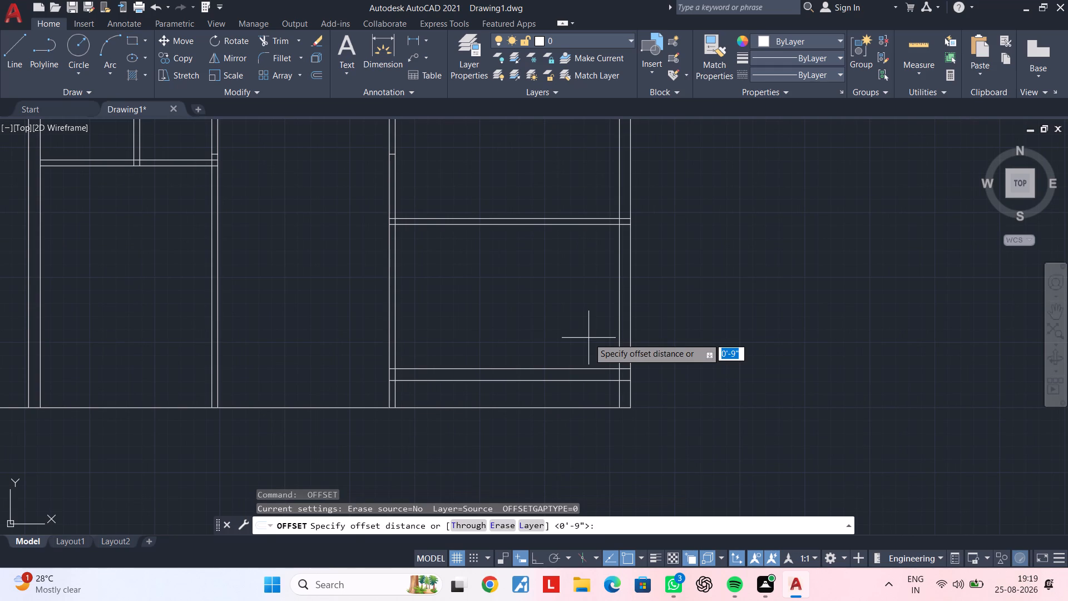
type("7'")
key("Return")
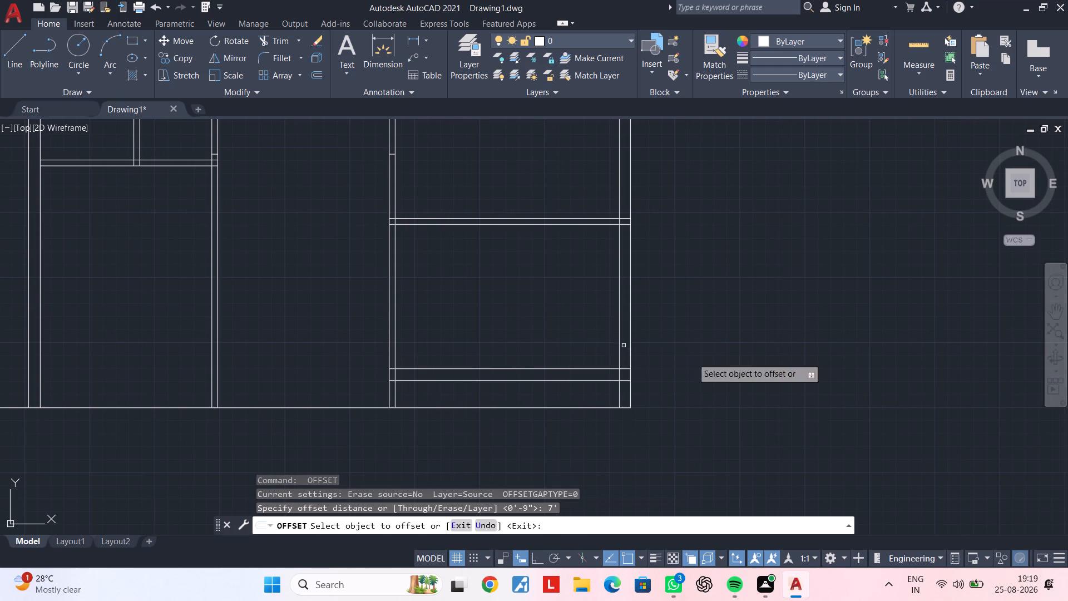
left_click(620, 292)
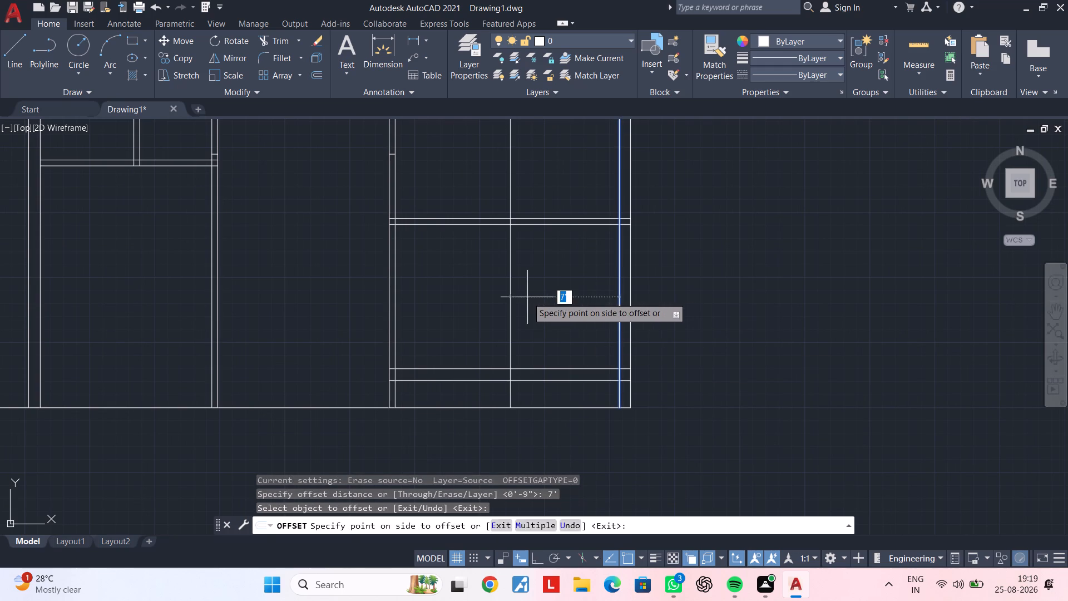
left_click(525, 297)
middle_click_drag(528, 300, 619, 324)
middle_click_drag(618, 323, 601, 357)
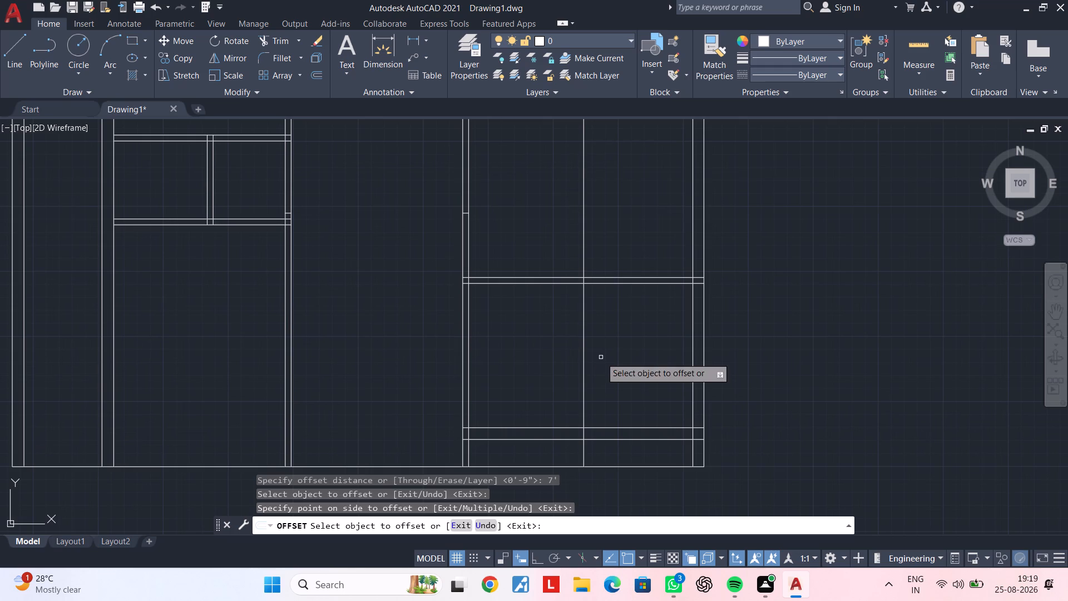
Offset the 7' offset line 4.5" toward the third partition to form a thin vertical wall.
key("space")
key("space")
type("4.5\"")
key("Return")
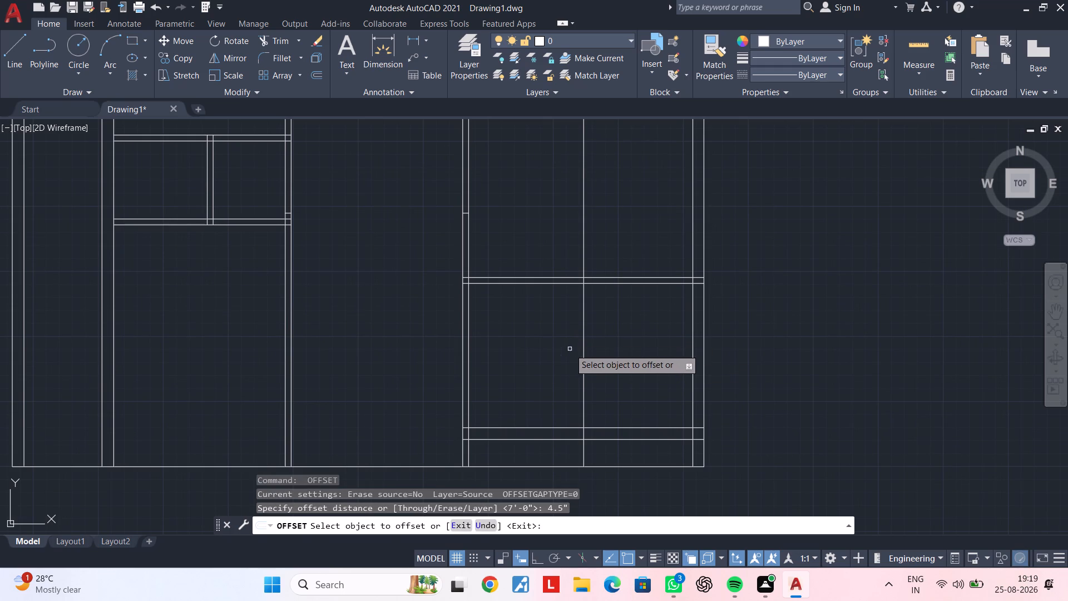
left_click(585, 349)
left_click(553, 353)
key("Escape")
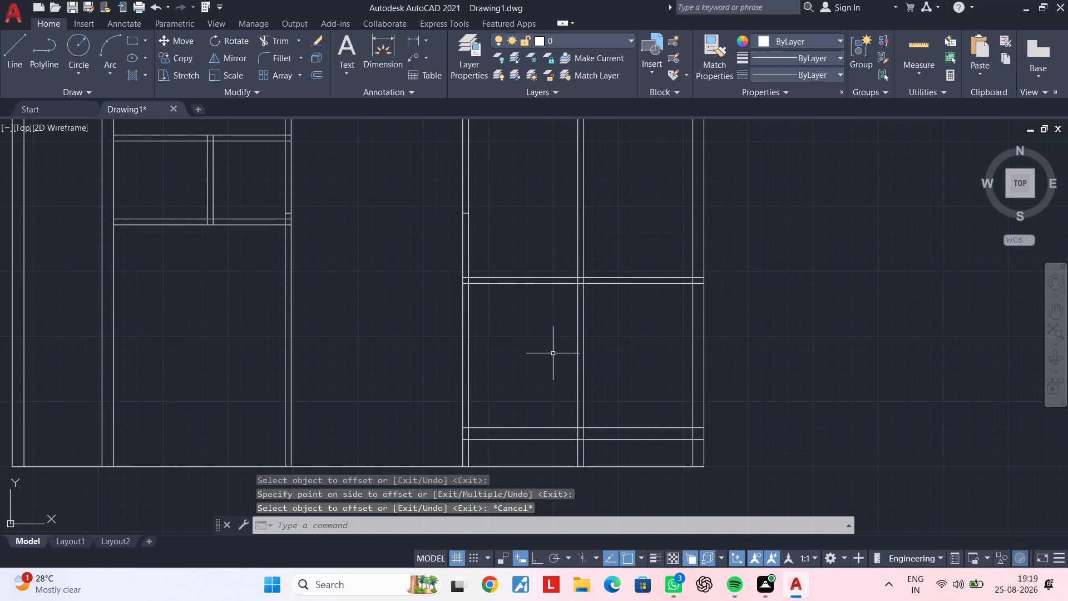
key("Escape")
key("Escape")
Trim both lines of the new 4.5" vertical wall above the thin horizontal wall and below the thick horizontal wall.
type("tr")
key("space")
middle_click_drag(585, 339, 567, 405)
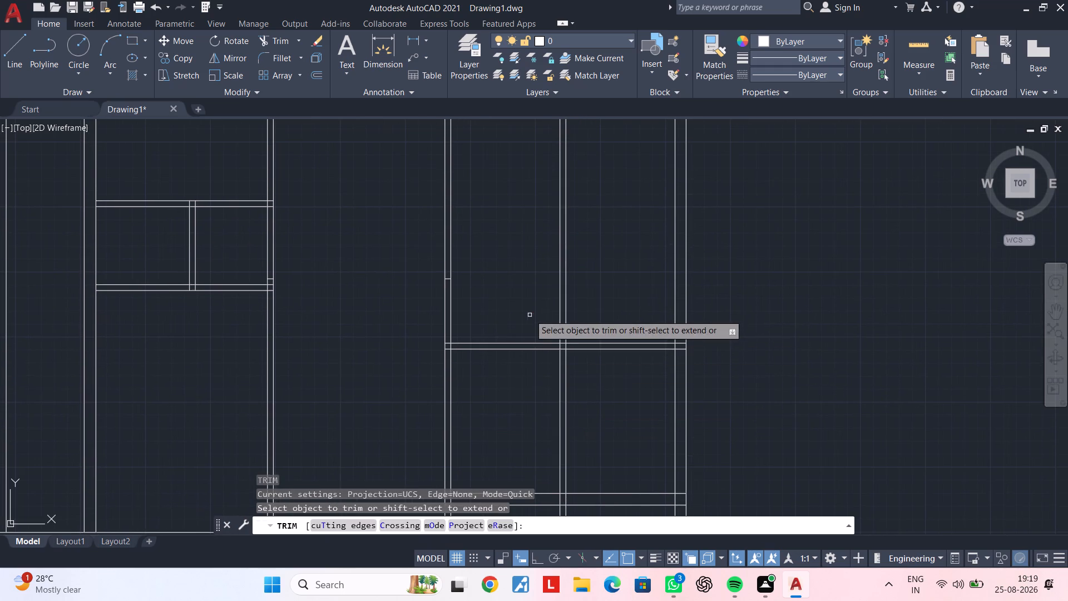
left_click_drag(530, 313, 545, 316)
left_click_drag(595, 314, 545, 317)
scroll(551, 317, "down", 1)
middle_click_drag(567, 305, 594, 258)
scroll(575, 407, "up", 3)
left_click(647, 377)
left_click(554, 383)
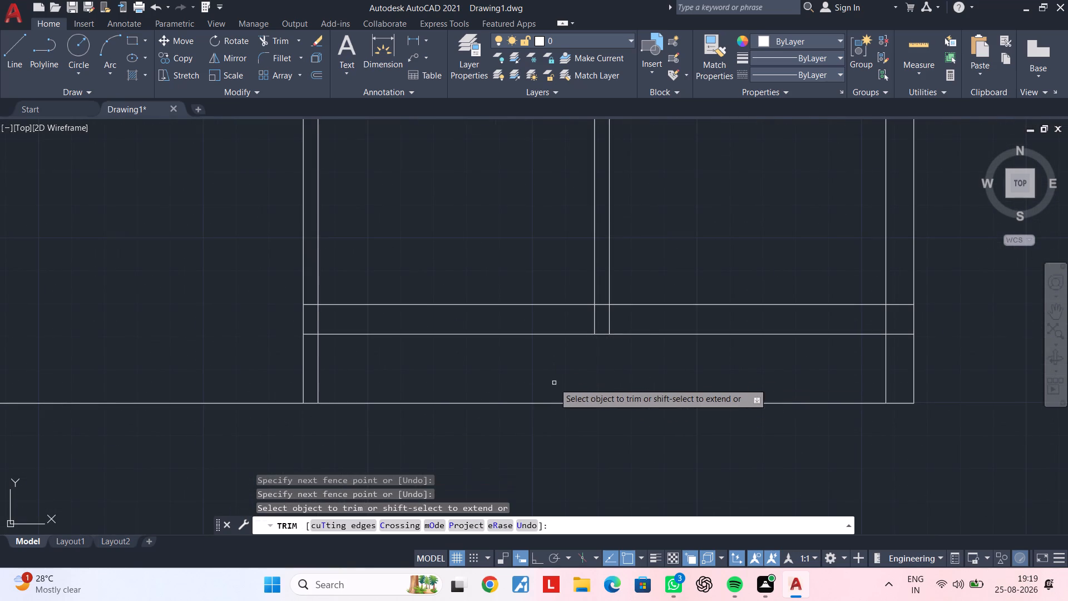
scroll(554, 366, "down", 1)
middle_click_drag(558, 368, 602, 453)
key("Escape")
key("Escape")
key("Escape")
key("Escape")
Measure the clear width between the third partition and the new vertical wall with a linear dimension, without placing it.
left_click(413, 40)
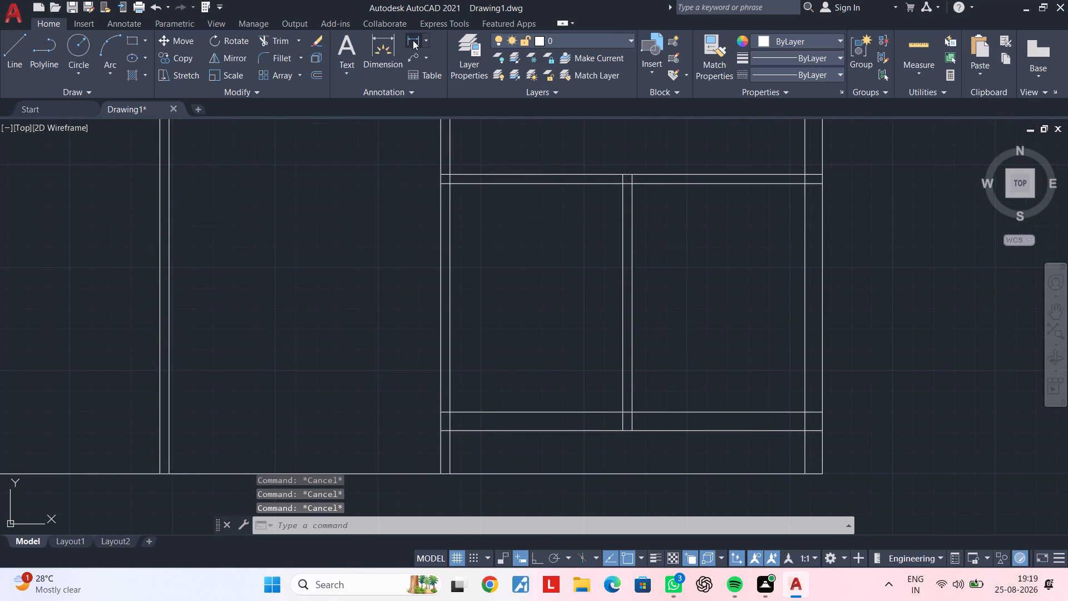
scroll(457, 201, "up", 2)
left_click(433, 161)
middle_click_drag(595, 200, 393, 257)
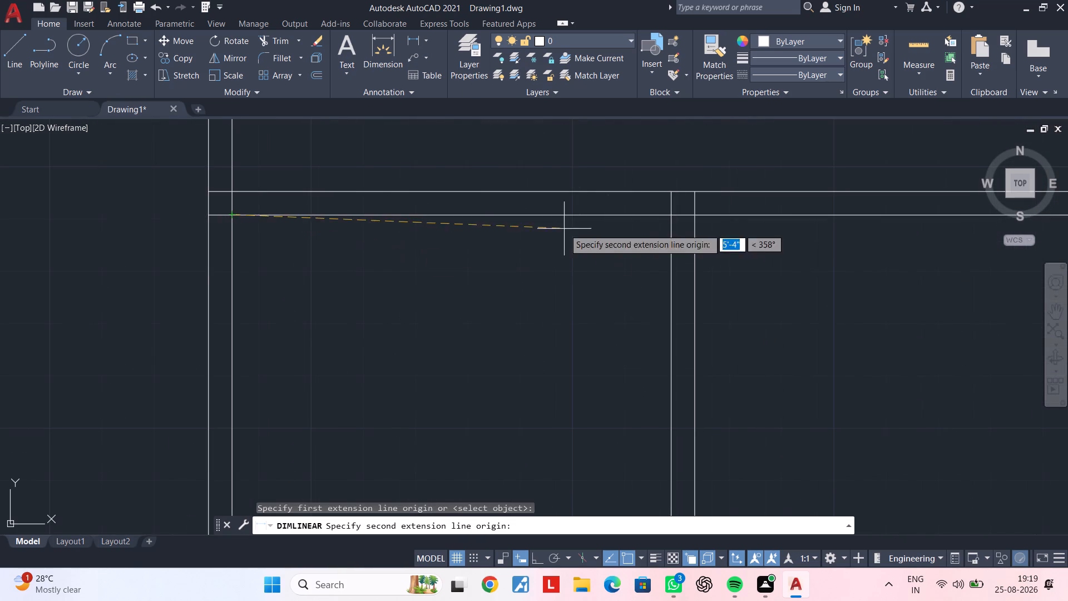
left_click(674, 214)
key("Escape")
middle_click_drag(794, 234, 613, 245)
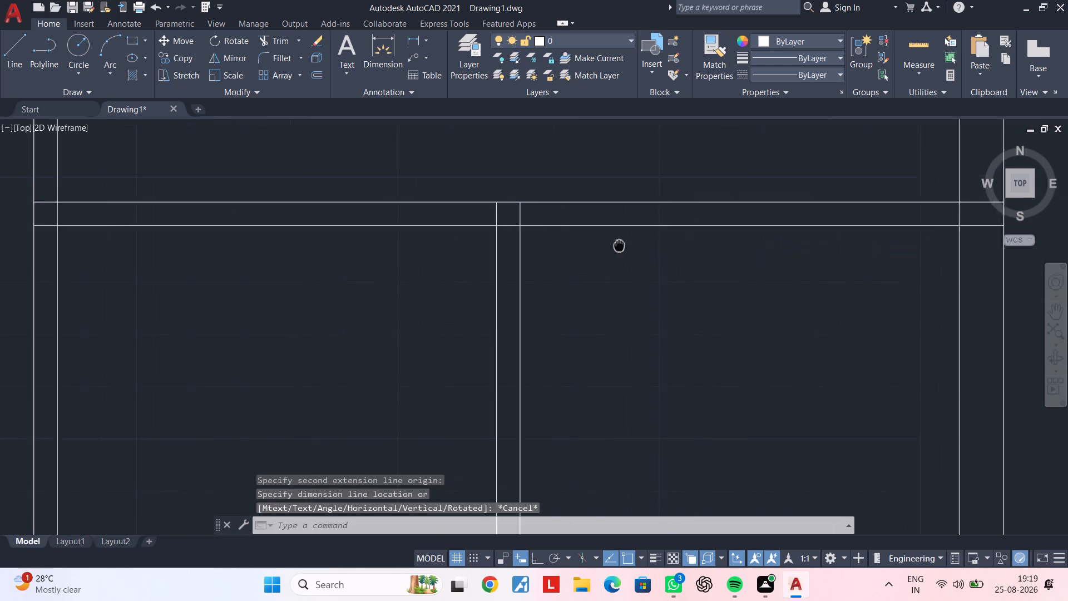
middle_click_drag(613, 245, 598, 245)
Measure the clear width between the new vertical wall and the right wall's inner line without placing a dimension.
key("space")
left_click_drag(500, 227, 508, 229)
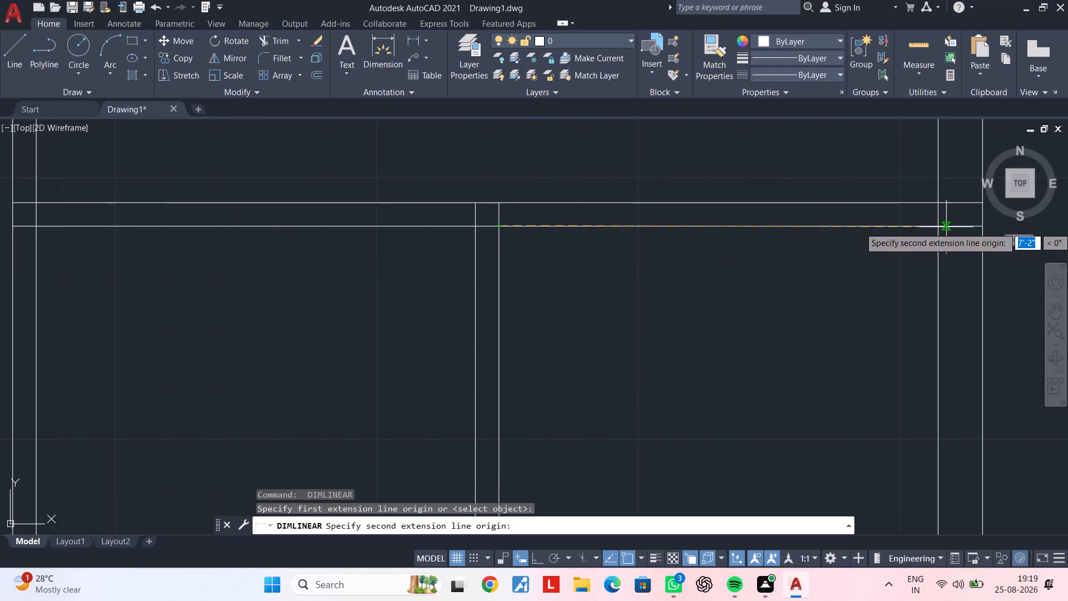
left_click(940, 228)
key("Escape")
key("Escape")
scroll(580, 246, "down", 2)
middle_click_drag(578, 244, 634, 223)
key("Escape")
key("Escape")
middle_click_drag(660, 252, 661, 195)
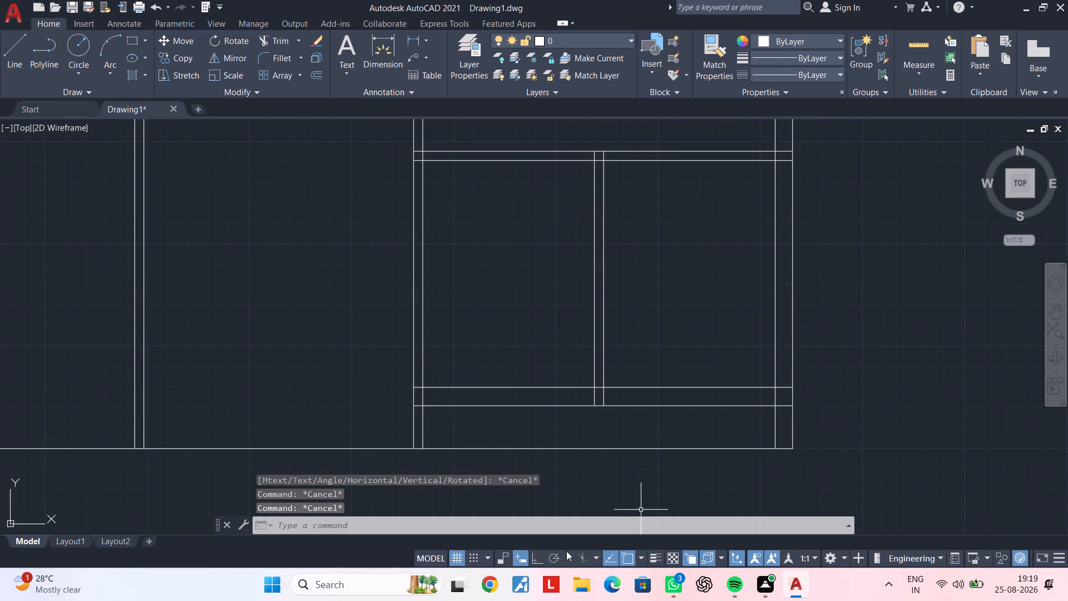
Turn on Ortho mode.
left_click(532, 558)
middle_click_drag(695, 294, 705, 239)
key("Escape")
key("Escape")
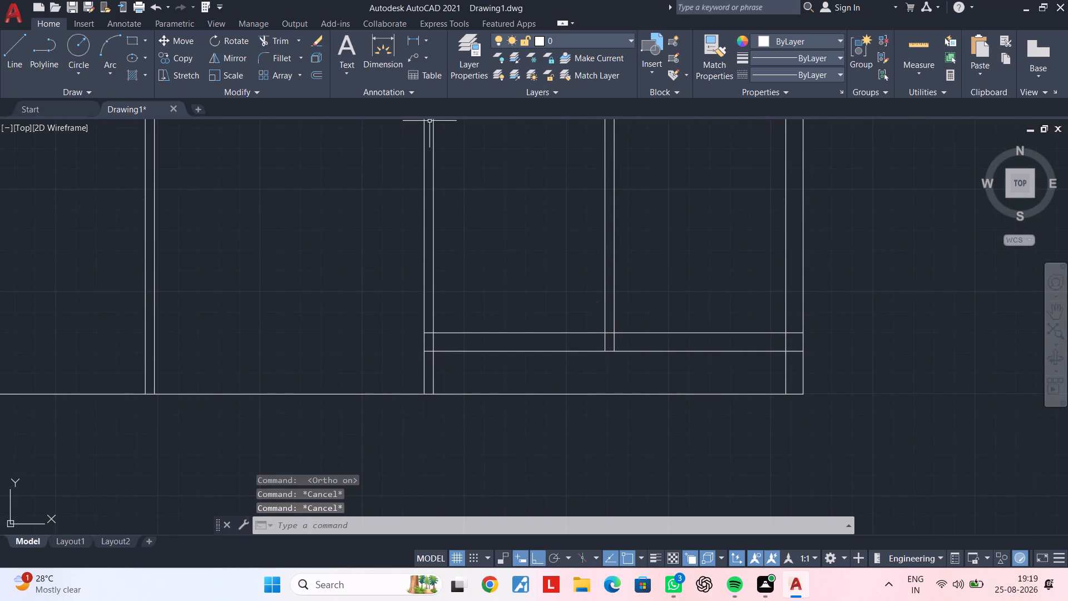
Measure the gap from the plan's bottom outline to the thick wall's lower line along the right wall, without placing a dimension.
left_click(409, 43)
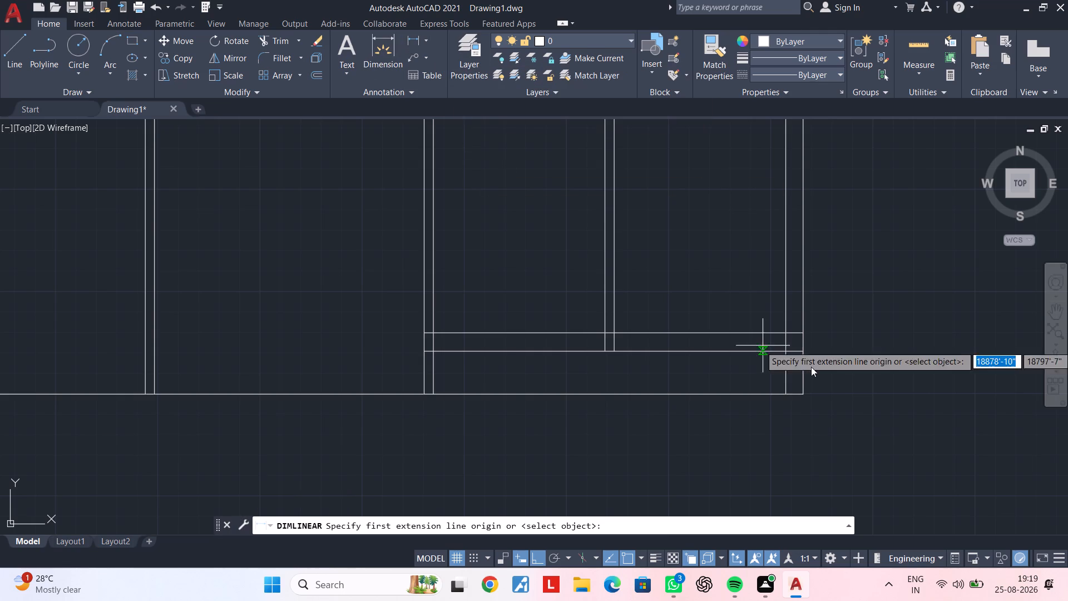
scroll(810, 387, "up", 1)
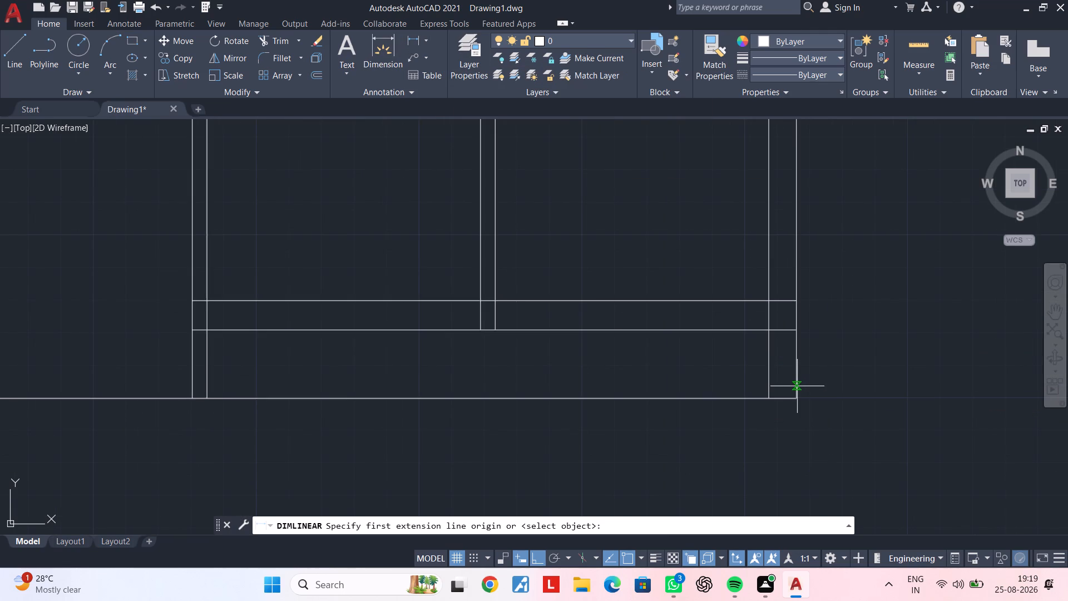
left_click(767, 400)
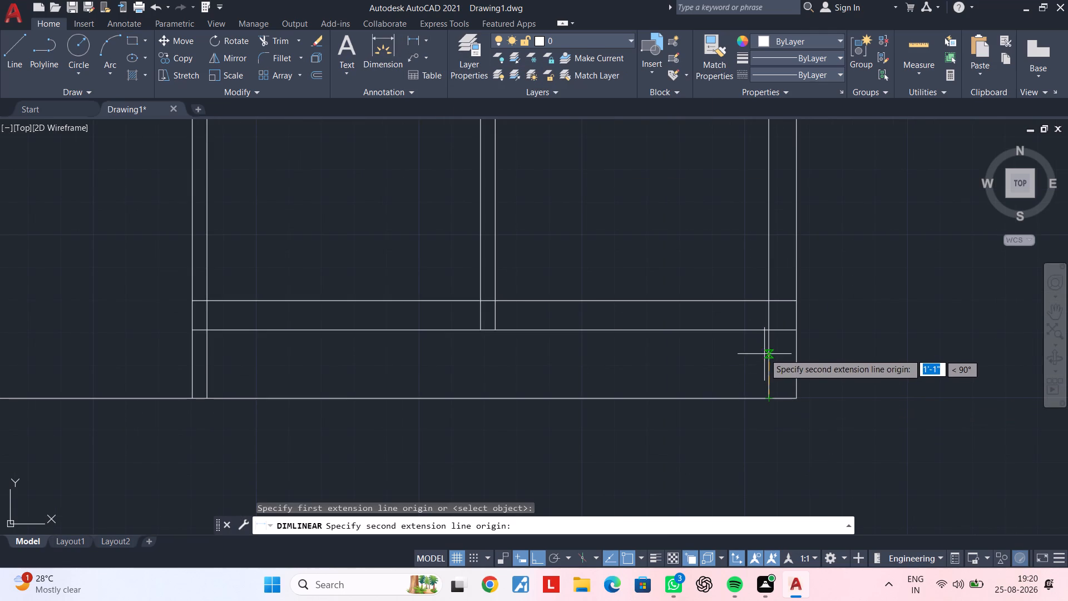
left_click(768, 328)
key("Escape")
key("Escape")
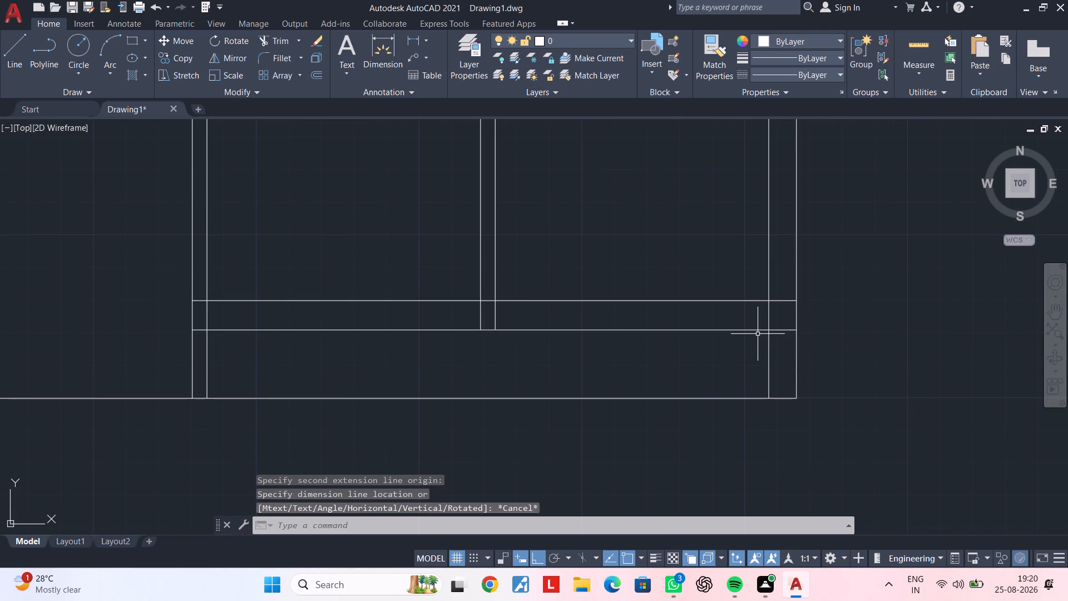
key("Escape")
key("Escape")
key("Escape")
key("Escape")
key("Escape")
key("Escape")
key("Escape")
key("Escape")
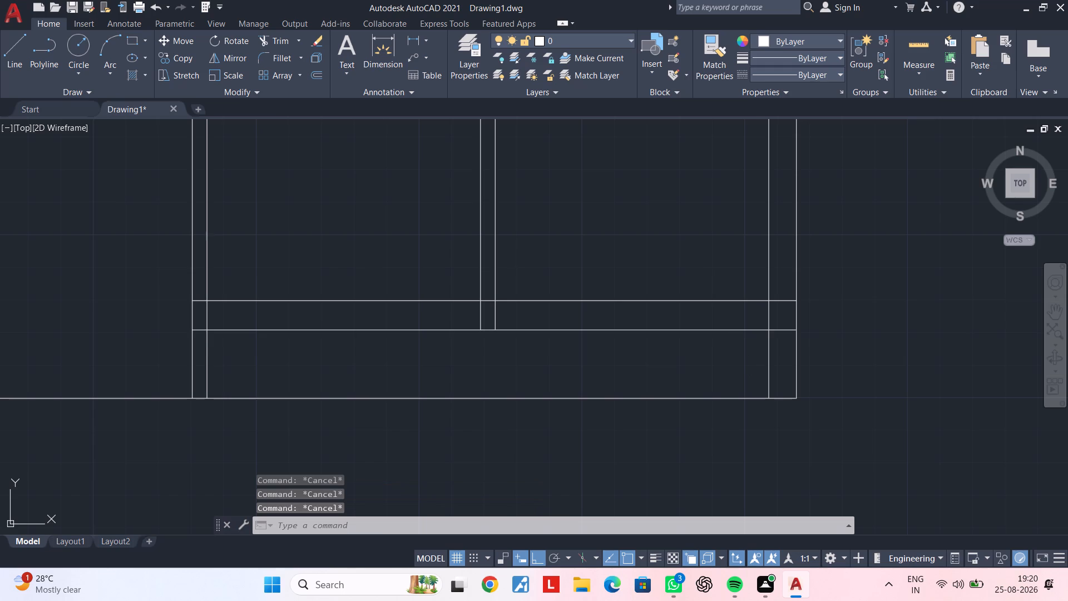
Measure the clear height between the thin and thick horizontal walls along the right wall's inner line, without placing a dimension.
scroll(758, 334, "down", 2)
middle_click_drag(682, 366, 725, 366)
middle_click_drag(665, 387, 624, 442)
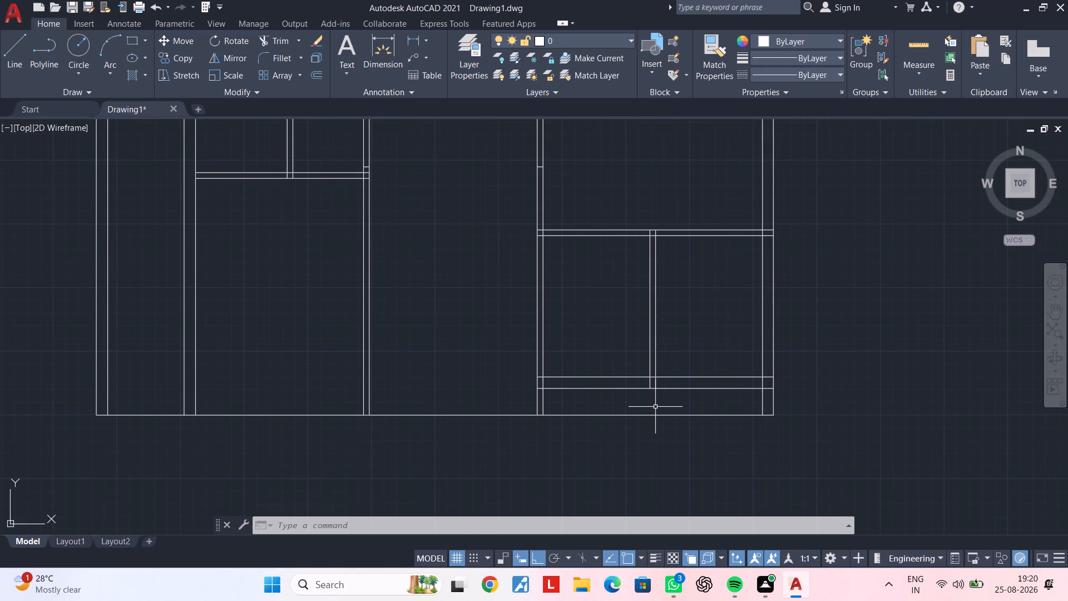
left_click(412, 41)
scroll(718, 233, "up", 2)
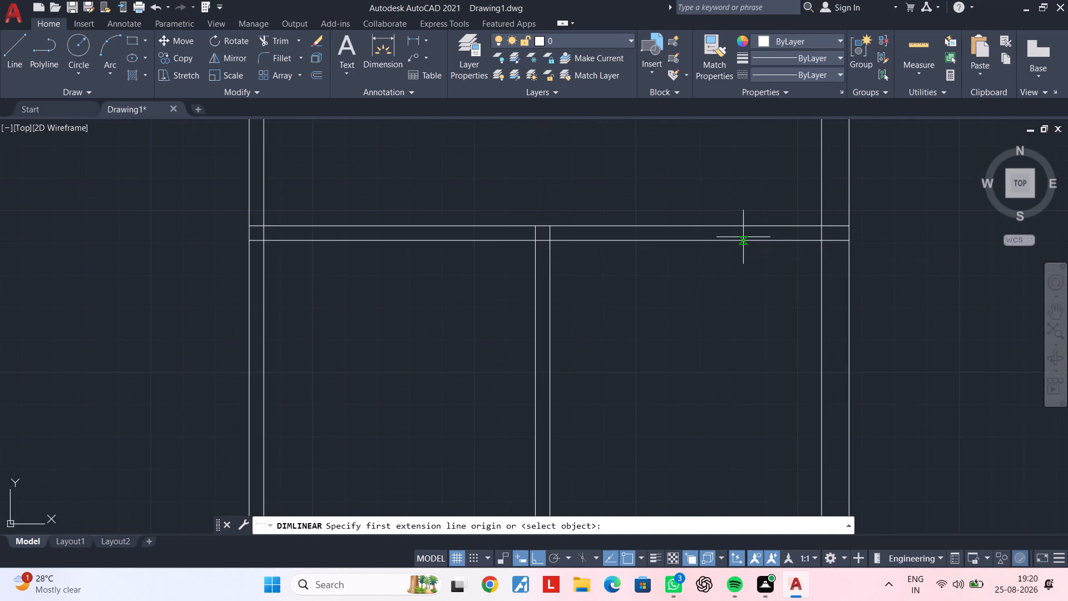
left_click(822, 242)
middle_click_drag(820, 330, 798, 187)
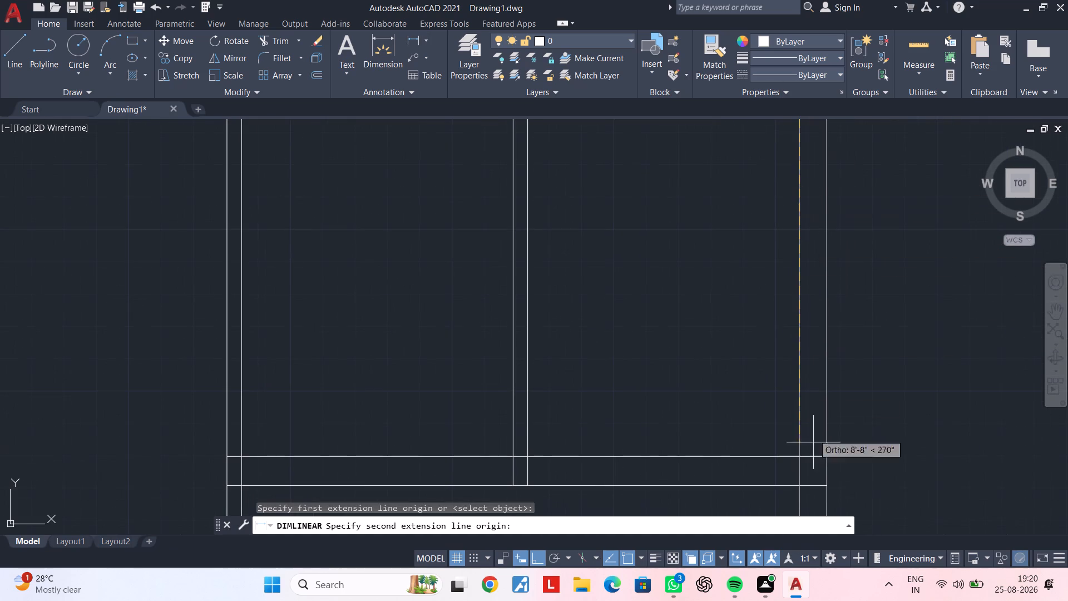
left_click(798, 455)
key("Escape")
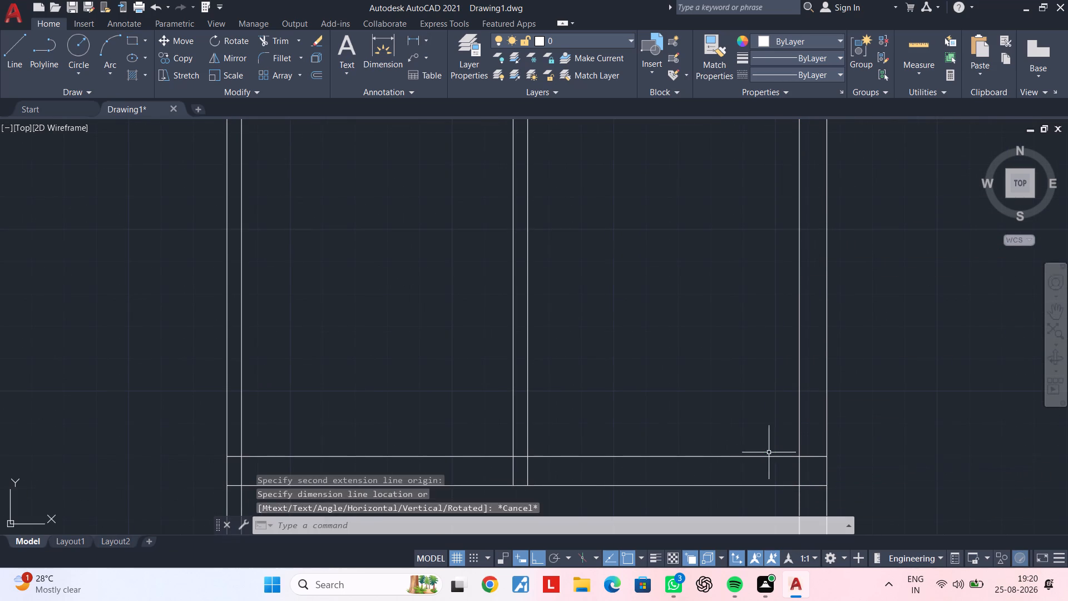
key("Escape")
scroll(762, 428, "down", 1)
middle_click_drag(707, 407, 690, 364)
key("Escape")
key("Escape")
key("Escape")
key("Escape")
key("Escape")
key("Escape")
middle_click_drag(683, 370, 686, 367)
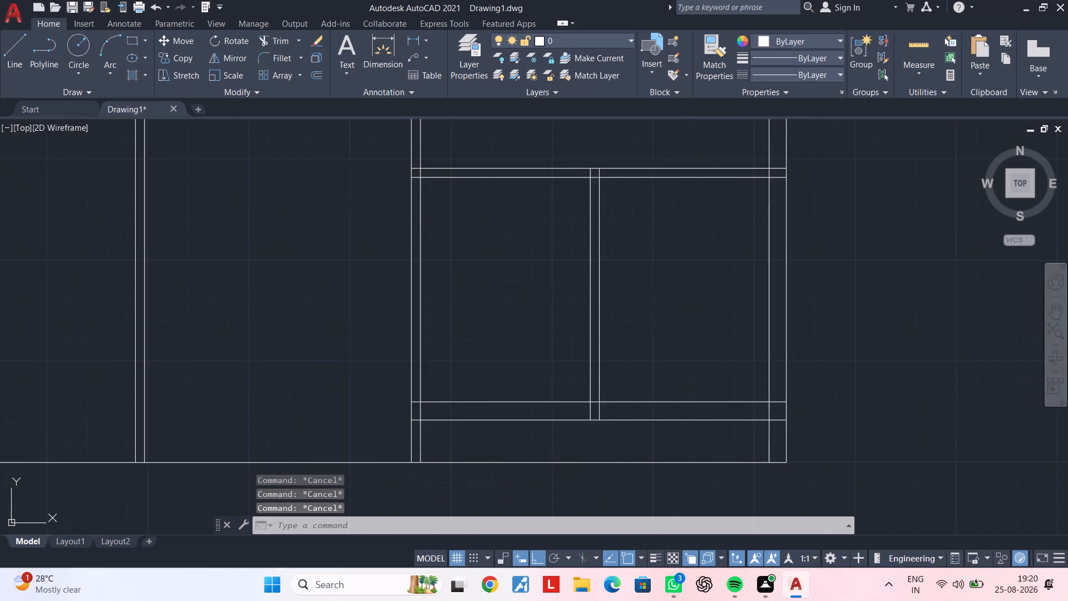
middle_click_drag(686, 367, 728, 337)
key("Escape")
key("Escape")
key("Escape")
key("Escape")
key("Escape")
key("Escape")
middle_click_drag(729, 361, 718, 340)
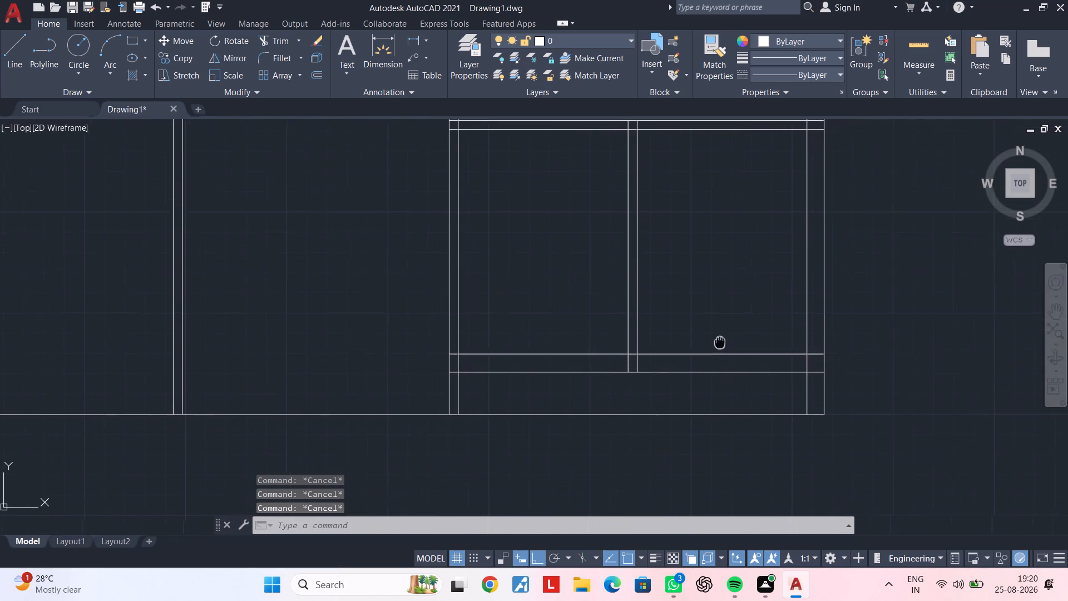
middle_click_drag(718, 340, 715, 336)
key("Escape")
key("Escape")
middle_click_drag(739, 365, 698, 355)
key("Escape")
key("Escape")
Trim the right wall's inner line between the thick horizontal wall and the bottom outline.
key("t")
type("r")
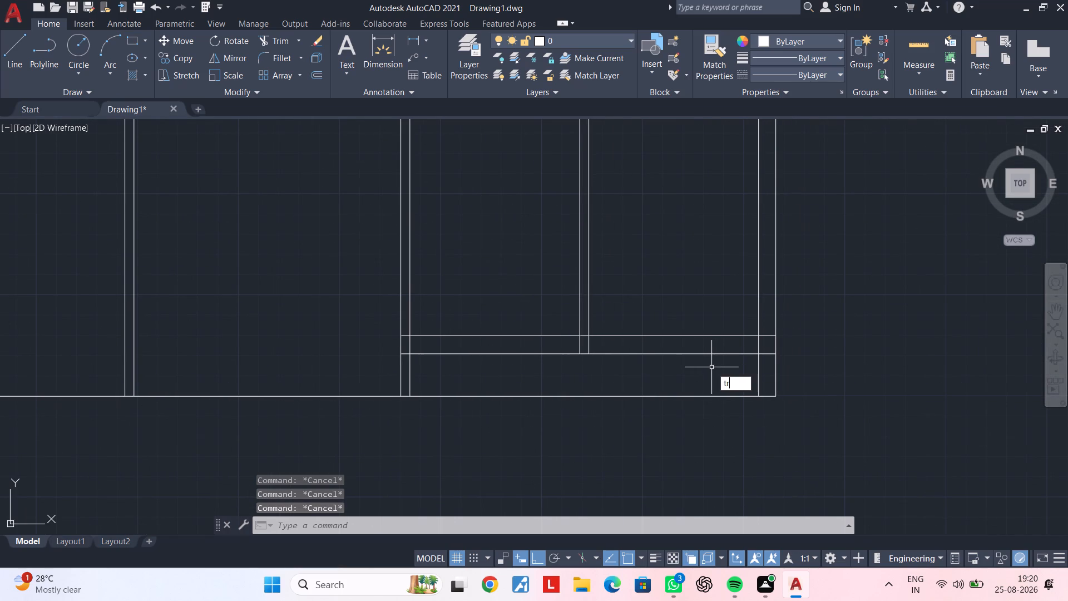
key("space")
left_click(759, 376)
middle_click_drag(649, 369, 830, 372)
key("Escape")
key("Escape")
key("Escape")
middle_click_drag(734, 376, 820, 376)
key("Escape")
key("Escape")
key("Escape")
middle_click_drag(759, 372, 808, 368)
key("Escape")
key("Escape")
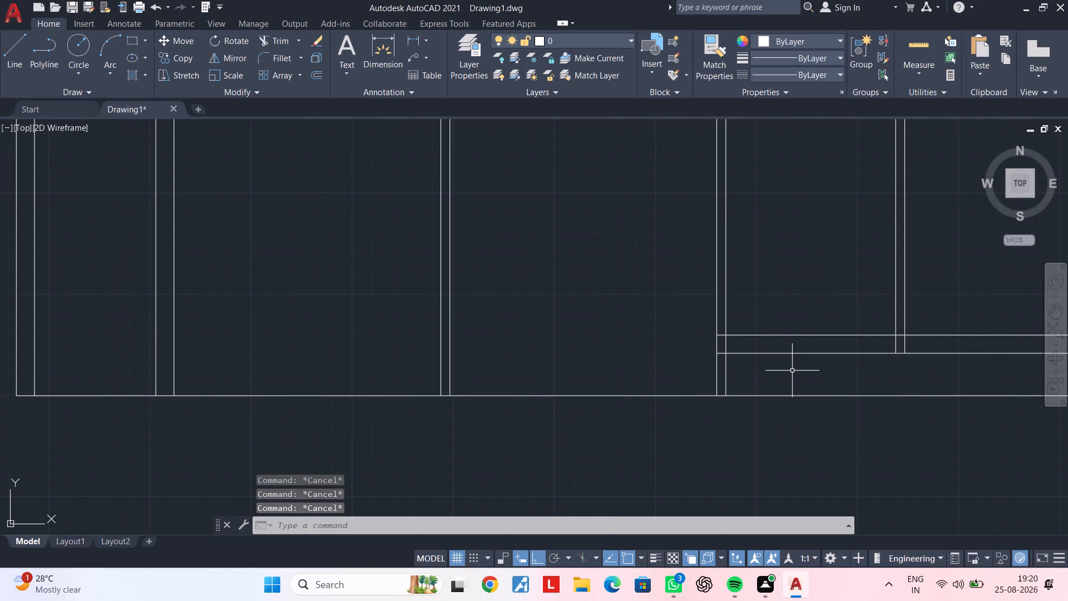
Trim both lines of the third partition between the thick horizontal wall and the bottom outline.
key("t")
key("r")
key("space")
left_click(782, 379)
left_click(701, 381)
middle_click_drag(667, 361, 816, 372)
key("Escape")
key("Escape")
scroll(770, 357, "down", 1)
key("Escape")
middle_click_drag(770, 357, 745, 357)
key("Escape")
key("Escape")
key("Escape")
key("Escape")
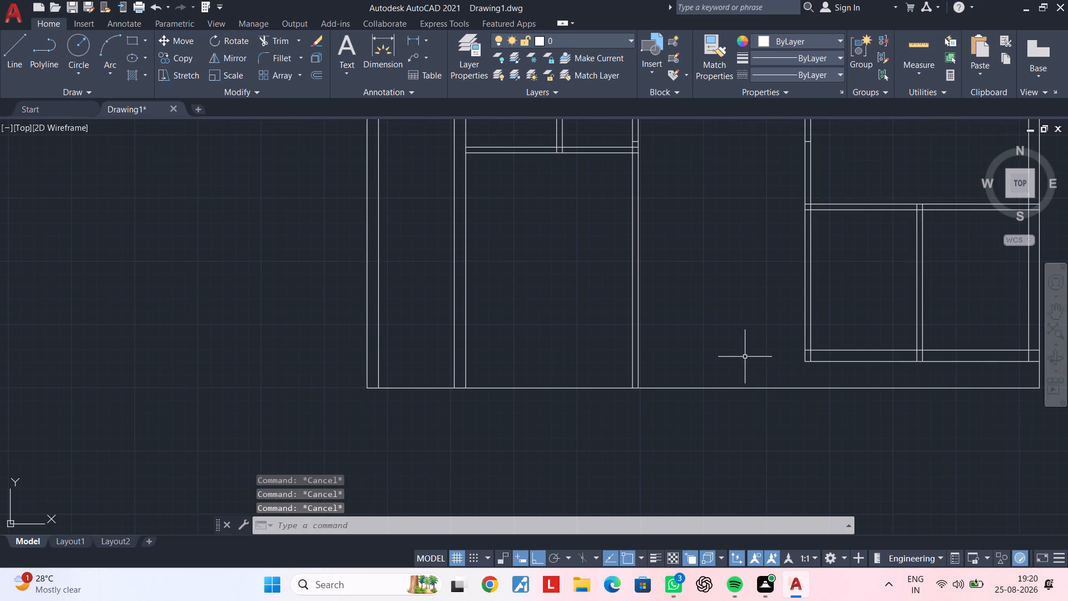
key("Escape")
key("Escape")
key("Escape")
key("Escape")
Offset the lower line of the thin horizontal wall between the first and second partitions 13'4.5" downward.
middle_click_drag(597, 259, 589, 323)
key("Escape")
key("Escape")
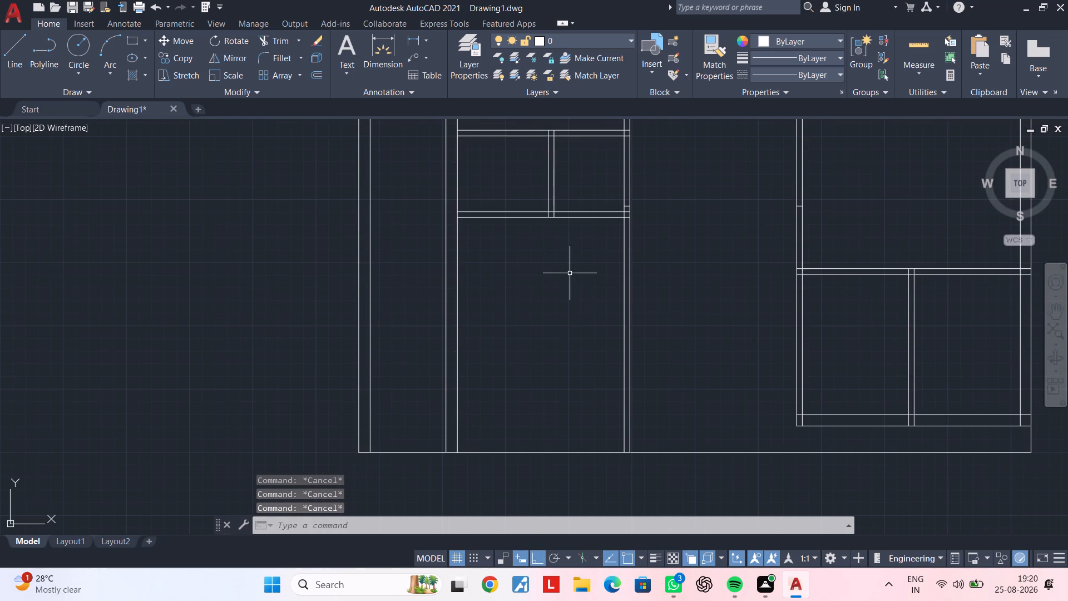
type("of")
key("space")
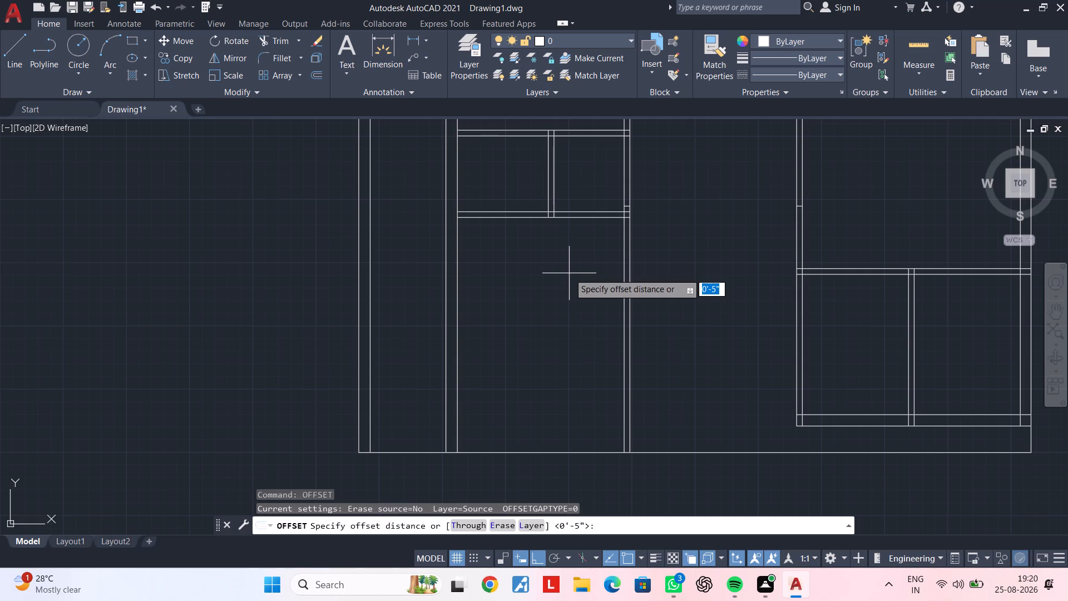
type("13")
type("'4.5\"")
key("Return")
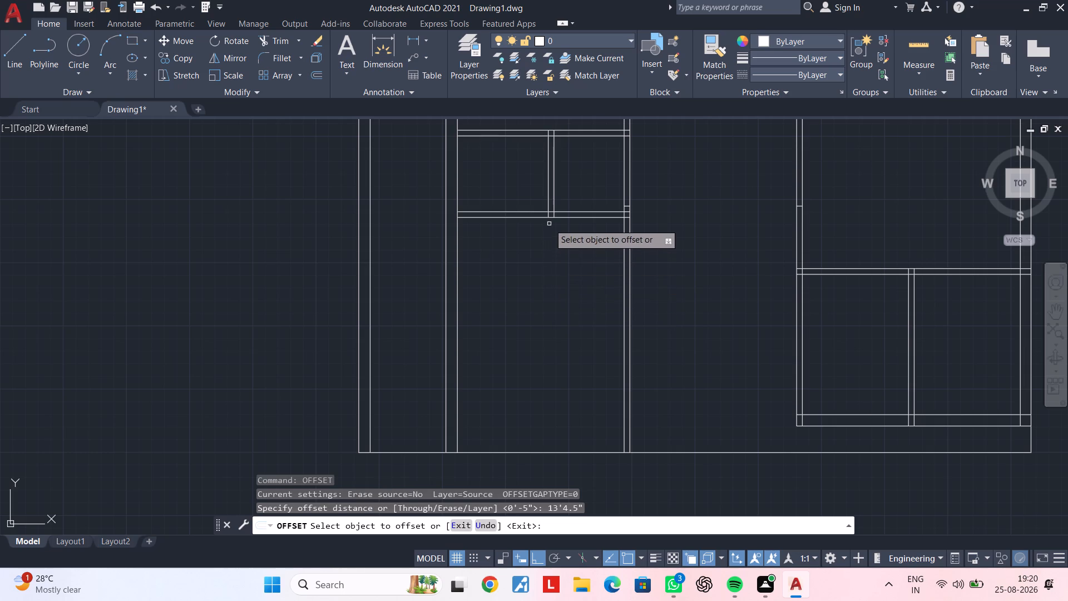
left_click(532, 217)
left_click(548, 430)
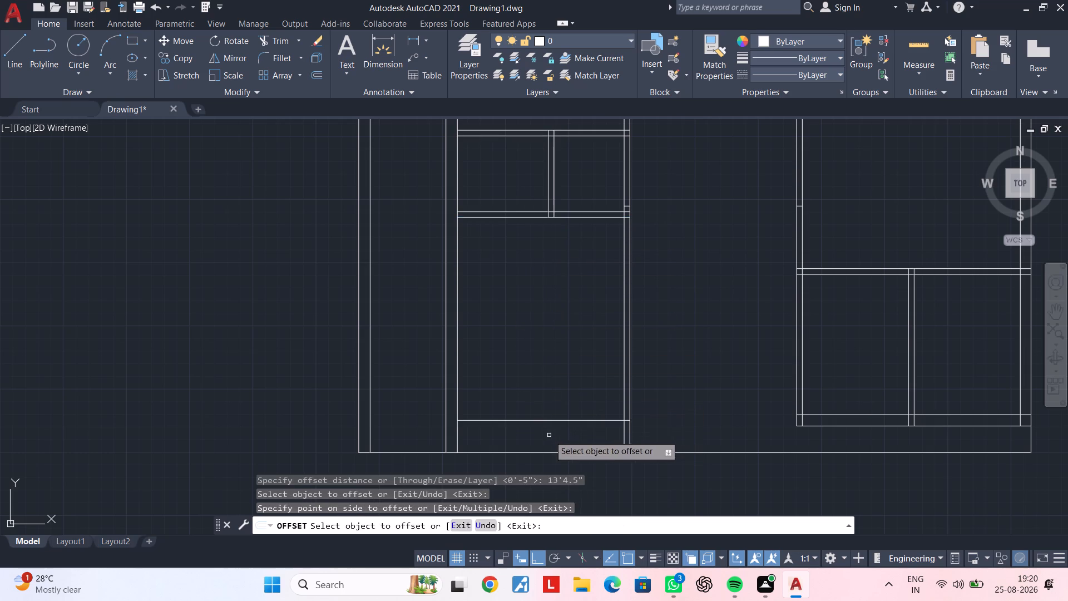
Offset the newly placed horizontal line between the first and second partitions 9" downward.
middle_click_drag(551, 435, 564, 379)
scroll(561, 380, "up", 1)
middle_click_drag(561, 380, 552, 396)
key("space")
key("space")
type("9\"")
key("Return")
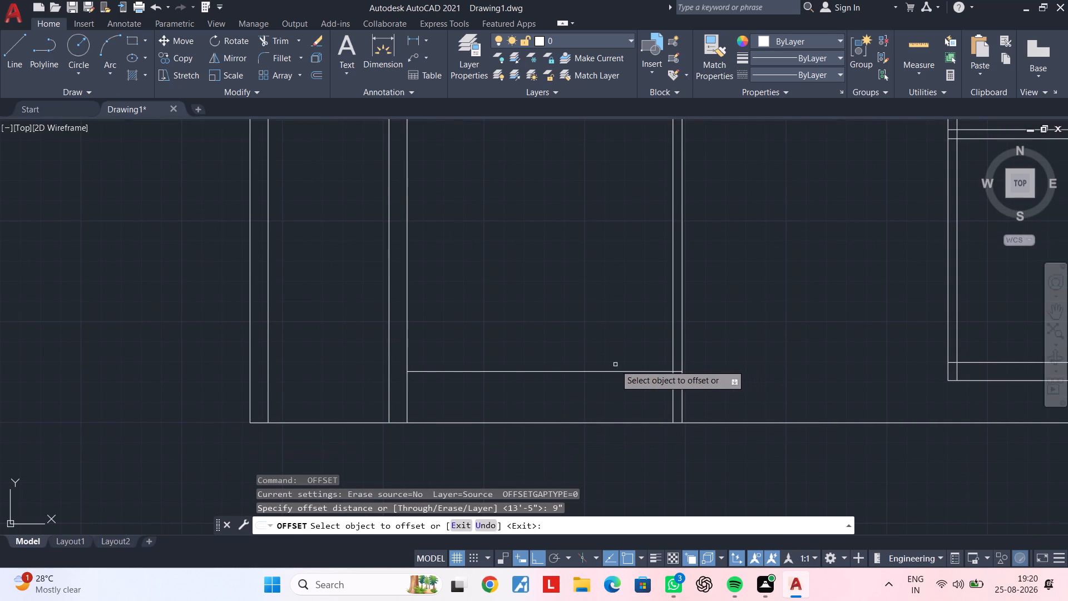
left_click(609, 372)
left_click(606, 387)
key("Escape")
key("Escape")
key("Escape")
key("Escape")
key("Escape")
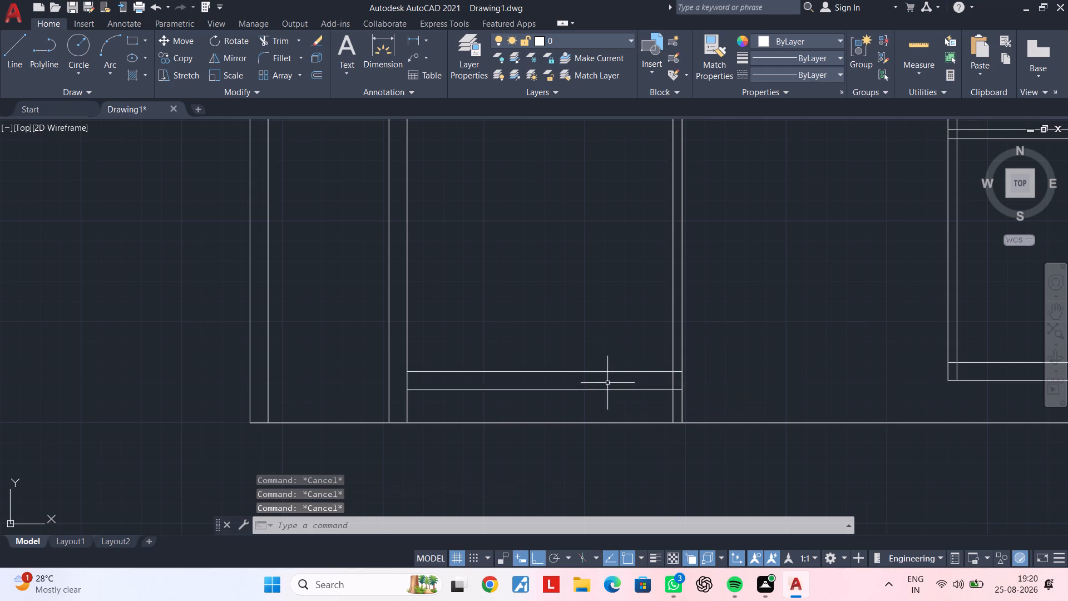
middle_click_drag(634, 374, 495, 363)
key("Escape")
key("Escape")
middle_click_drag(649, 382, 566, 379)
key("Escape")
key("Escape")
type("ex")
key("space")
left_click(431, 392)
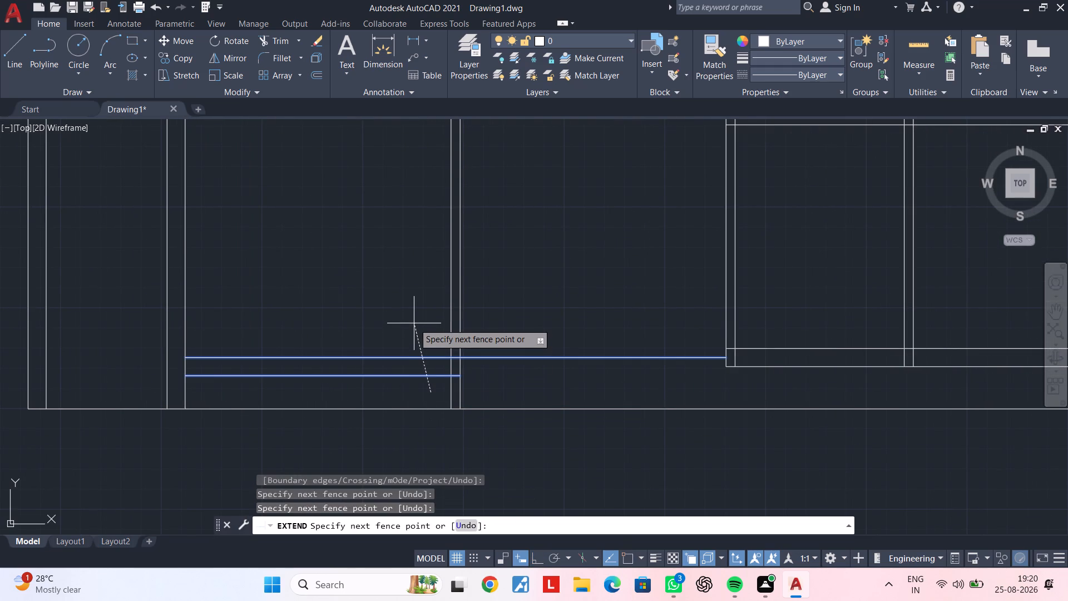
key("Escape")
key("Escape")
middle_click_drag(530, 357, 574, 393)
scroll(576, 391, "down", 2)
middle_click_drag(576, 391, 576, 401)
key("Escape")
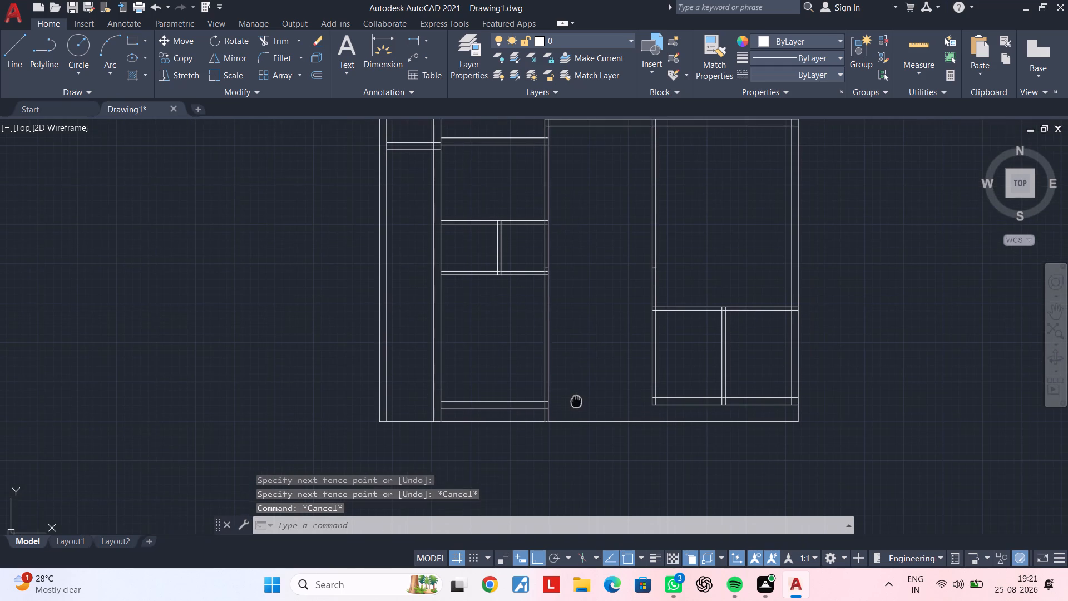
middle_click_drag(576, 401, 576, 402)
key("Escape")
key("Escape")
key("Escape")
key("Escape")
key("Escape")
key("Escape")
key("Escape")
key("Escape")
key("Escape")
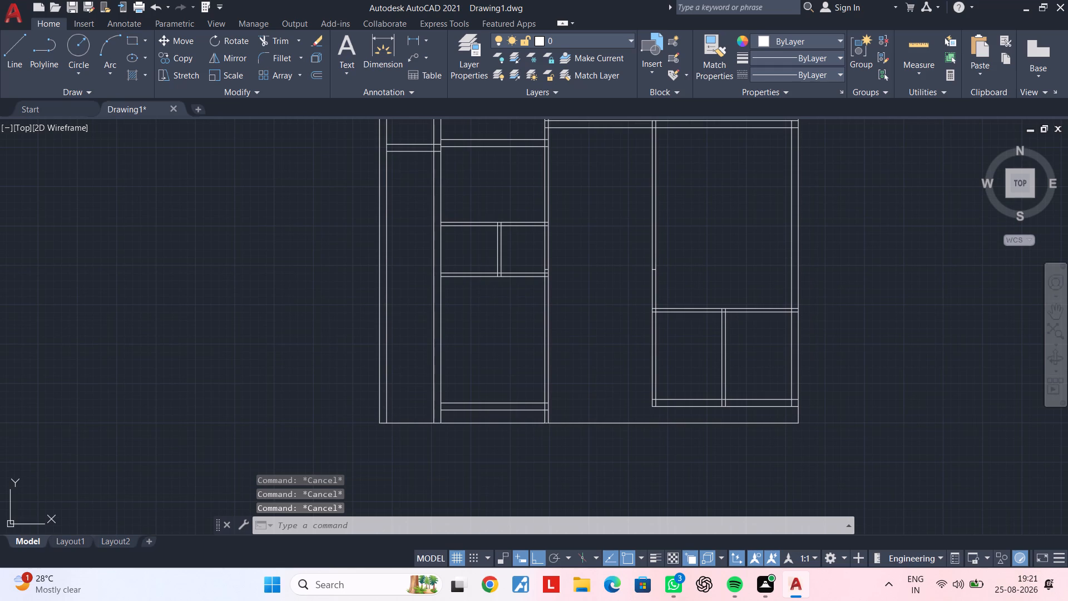
Delete the two offset horizontal lines between the first and second partitions, just above the bottom outline.
middle_click_drag(577, 363, 522, 362)
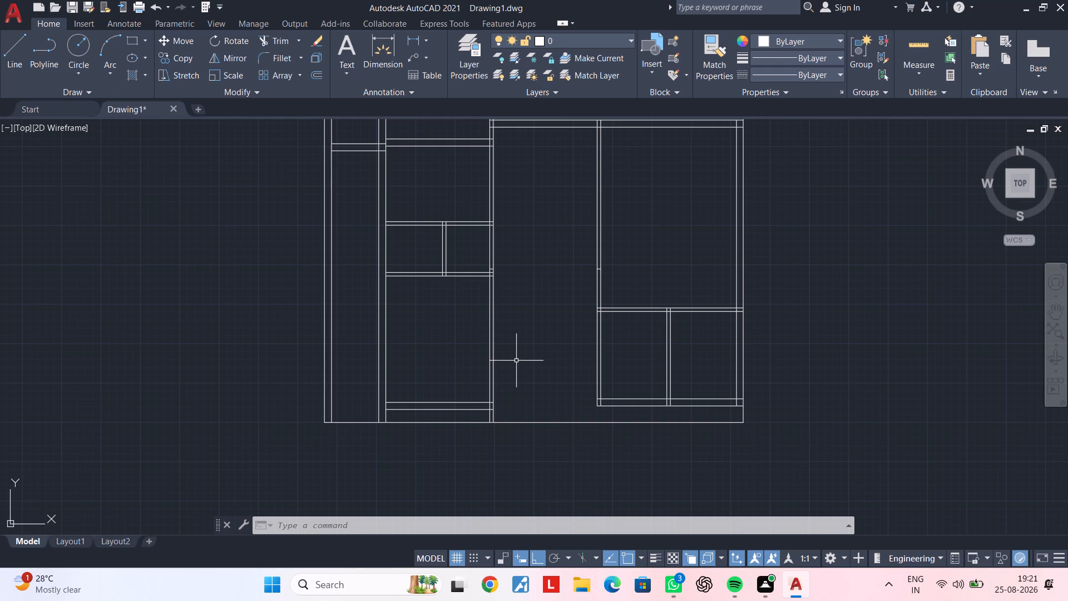
middle_click_drag(516, 361, 531, 336)
key("Escape")
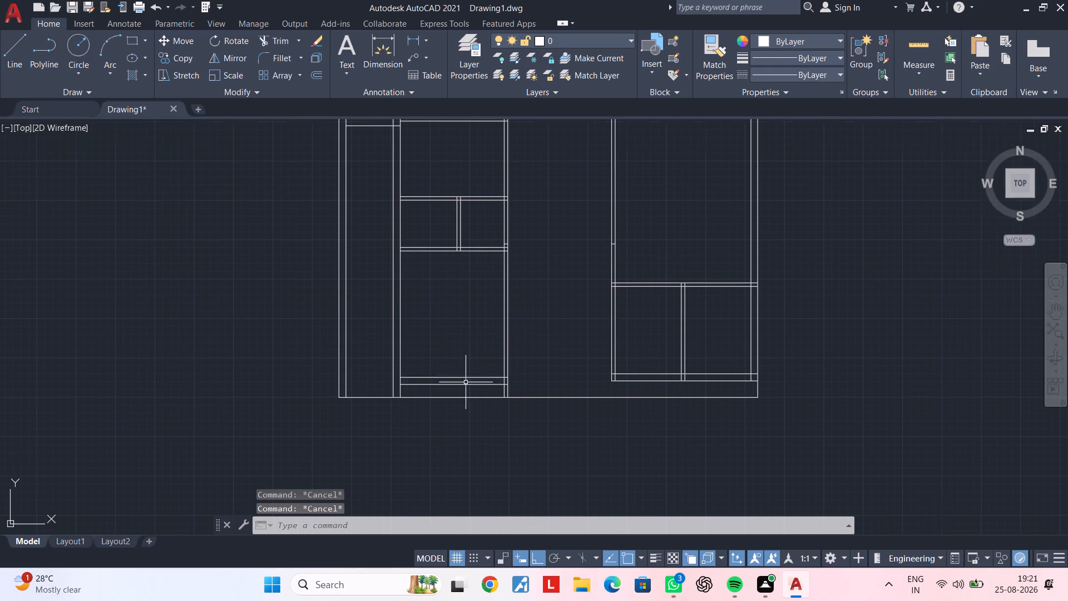
scroll(466, 382, "up", 2)
left_click(459, 403)
left_click(417, 332)
key("Delete")
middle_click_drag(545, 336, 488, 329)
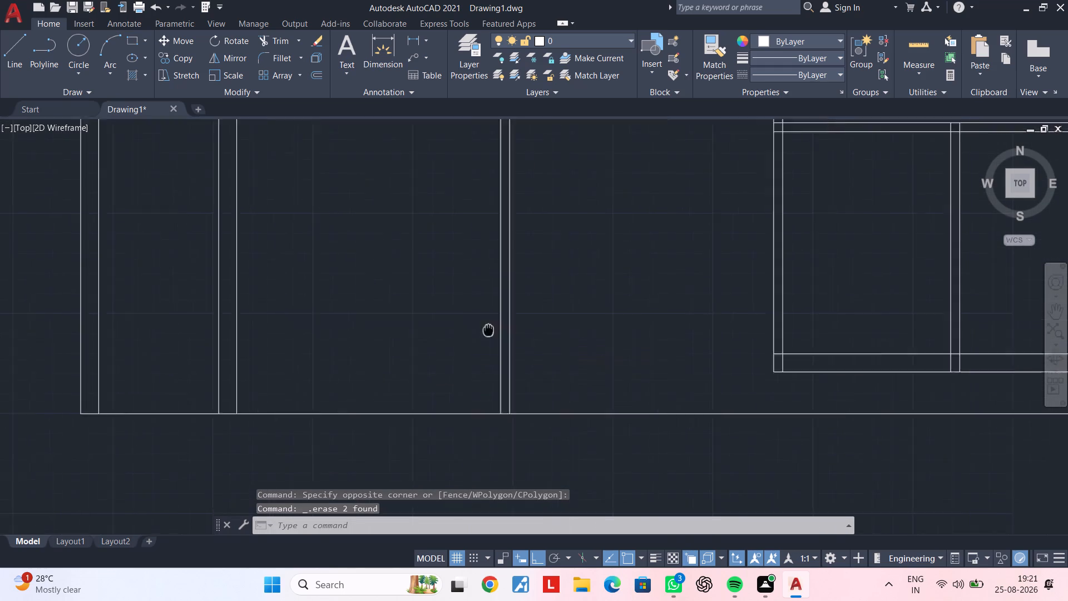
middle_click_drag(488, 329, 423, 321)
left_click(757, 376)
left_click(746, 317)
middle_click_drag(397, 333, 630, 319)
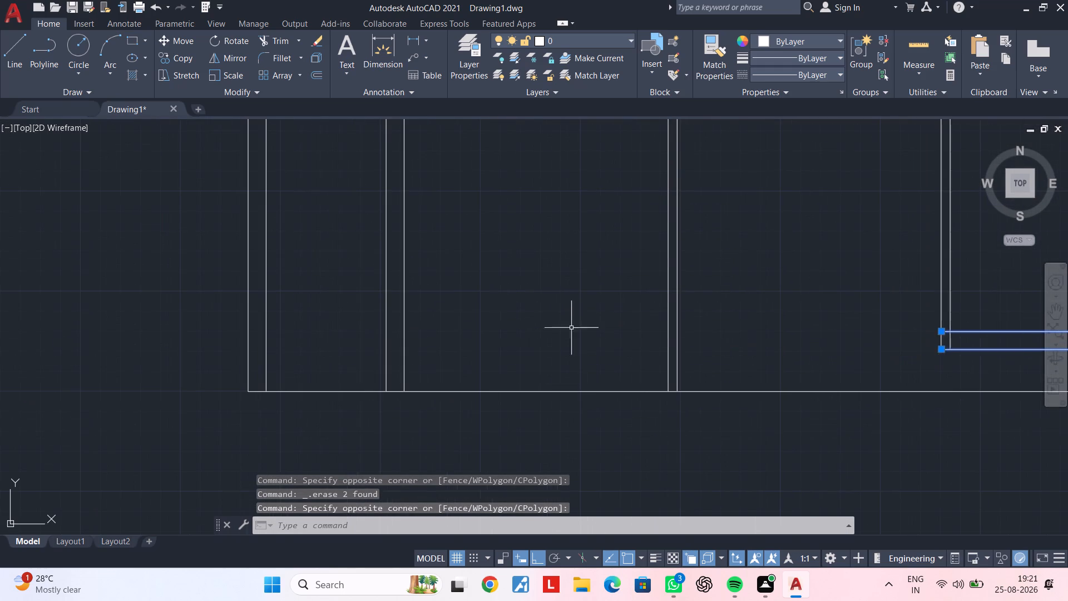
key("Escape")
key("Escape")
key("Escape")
Extend both lines of the thick bottom horizontal wall across to the outer line of the first partition, using that line as the boundary.
scroll(471, 334, "down", 1)
middle_click_drag(471, 336, 447, 347)
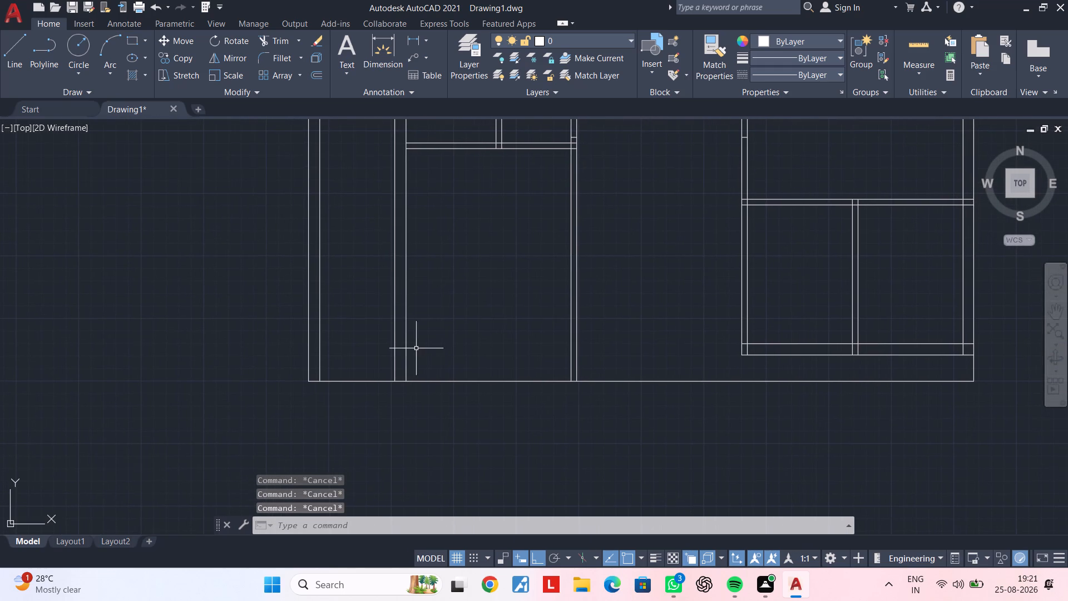
scroll(415, 348, "up", 1)
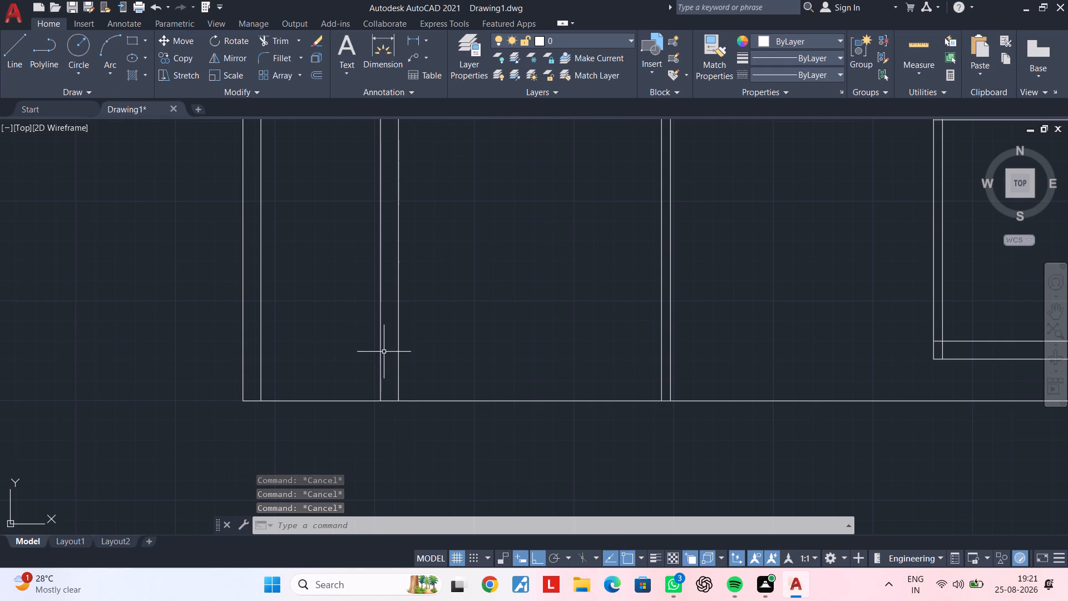
left_click(382, 352)
middle_click_drag(558, 333, 483, 334)
type("ex")
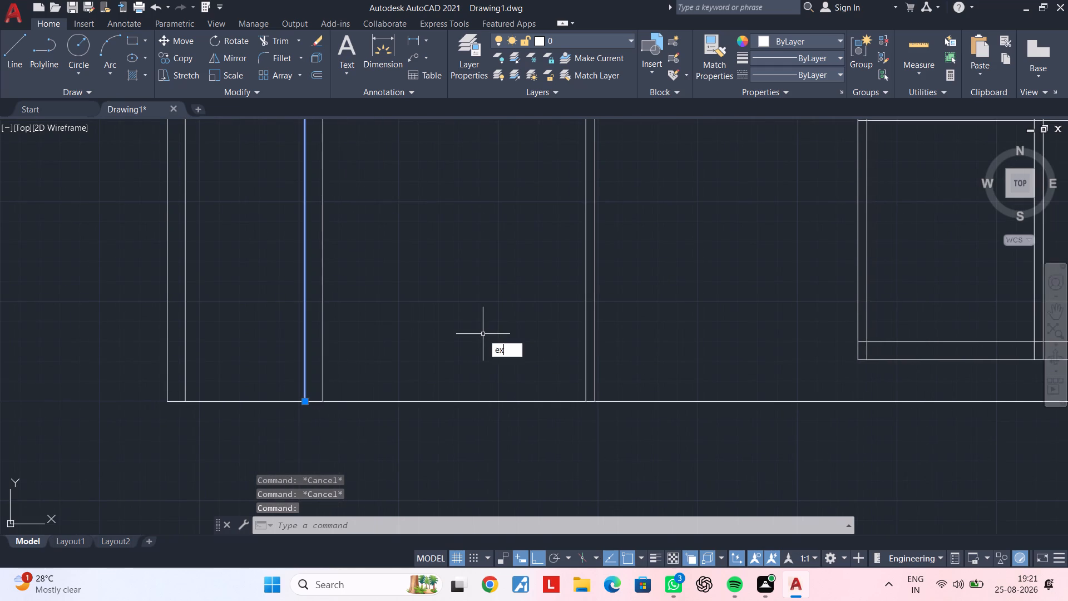
key("space")
middle_click_drag(823, 339, 571, 337)
left_click(633, 365)
left_click(628, 299)
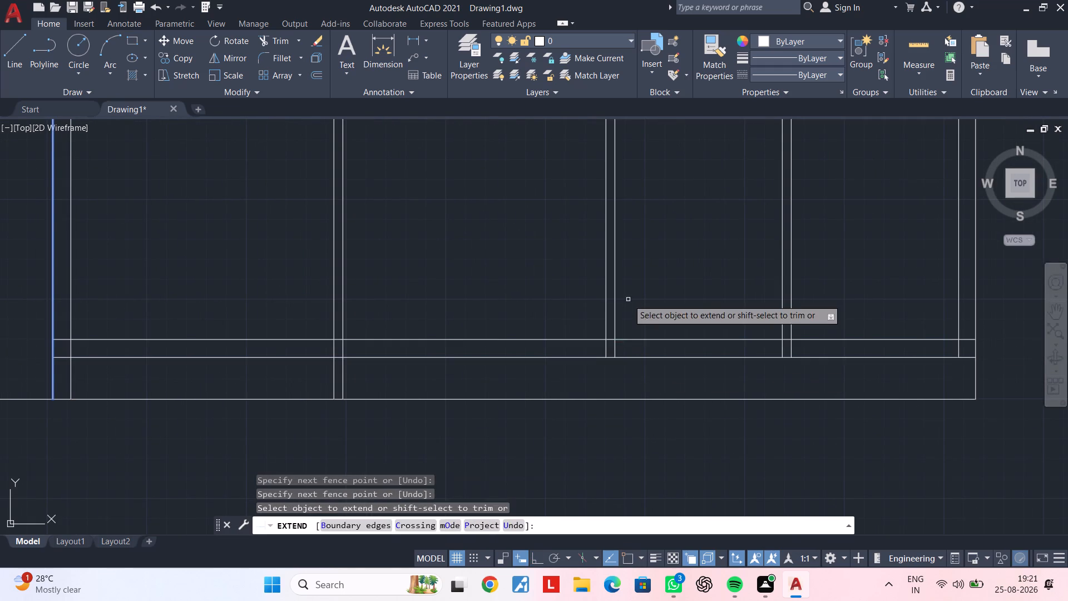
key("Escape")
scroll(504, 318, "down", 2)
middle_click_drag(504, 318, 631, 316)
key("Escape")
key("Escape")
middle_click_drag(621, 319, 680, 307)
key("Escape")
key("Escape")
key("Escape")
key("Escape")
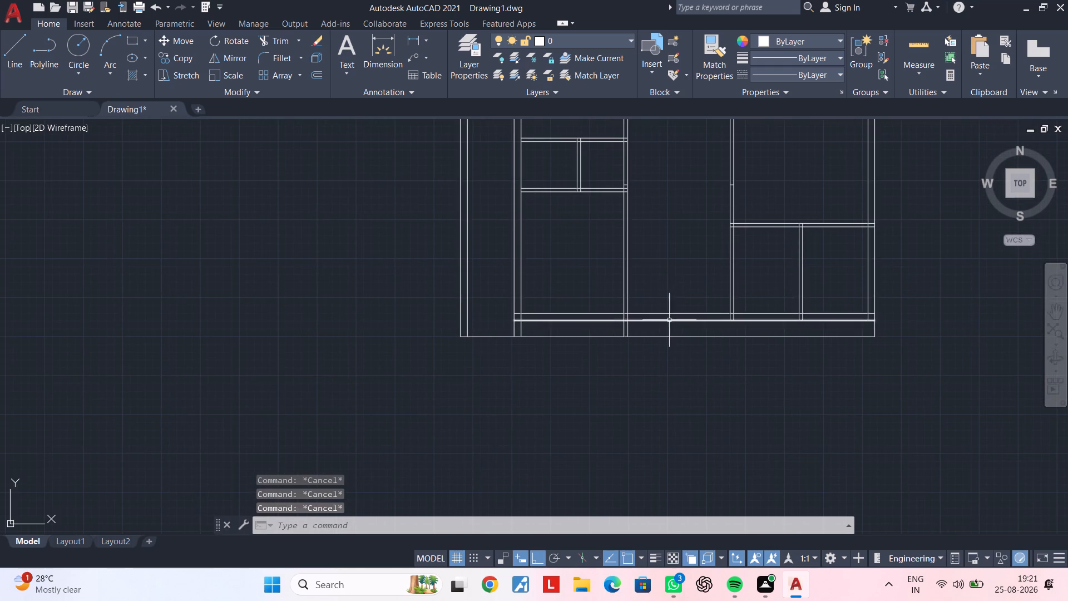
Trim both lines of the second and first partitions between the thick bottom wall and the bottom outline.
middle_click_drag(669, 320, 696, 312)
key("Escape")
type("tr")
key("space")
scroll(654, 335, "up", 3)
left_click(682, 283)
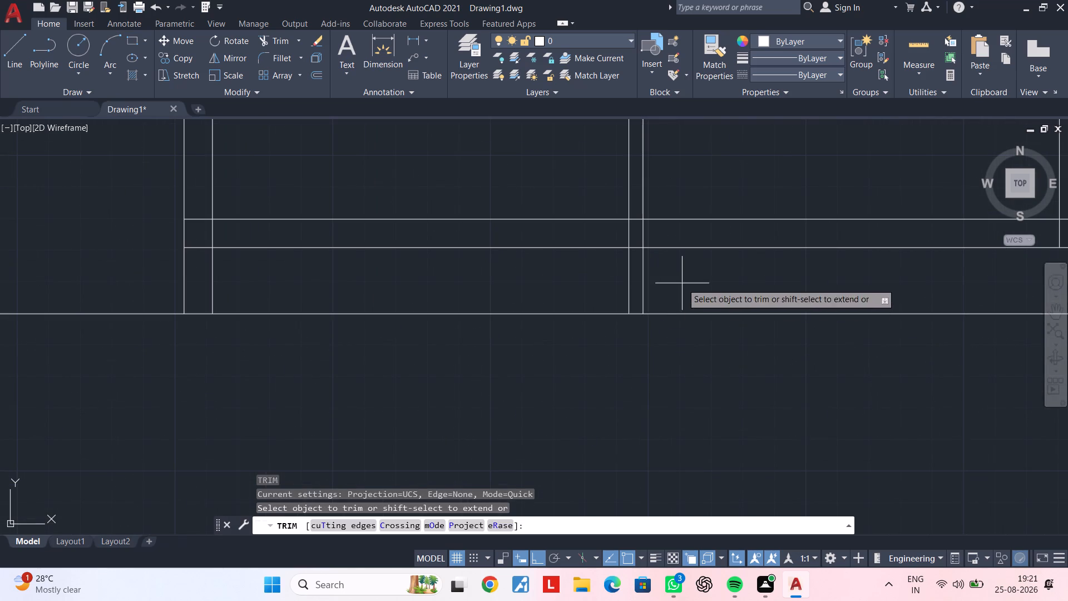
left_click(530, 288)
middle_click_drag(560, 290, 753, 290)
middle_click_drag(654, 295, 767, 284)
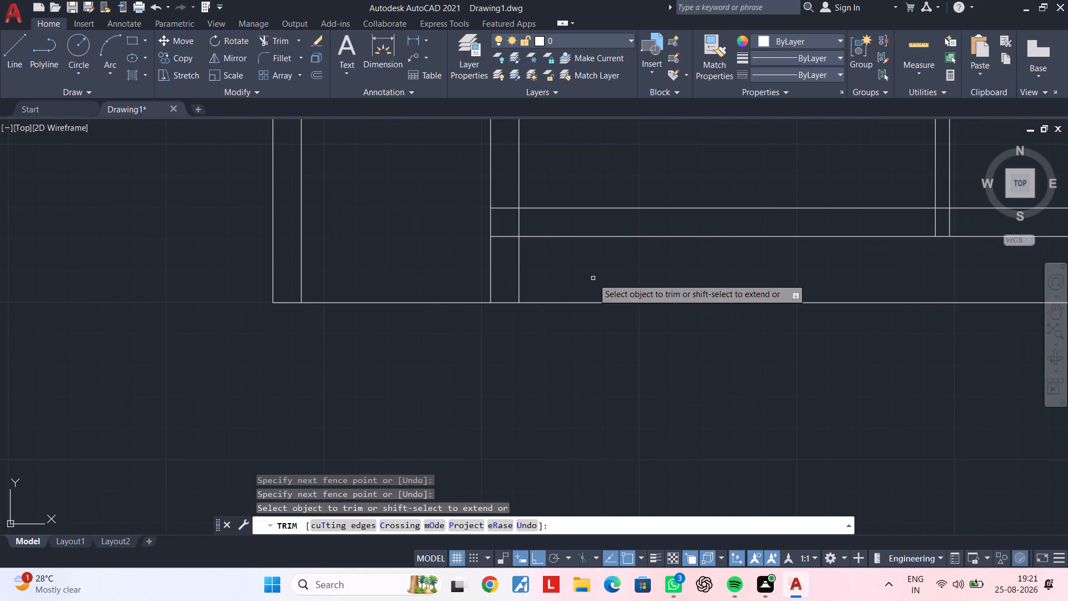
left_click(552, 273)
left_click(478, 273)
middle_click_drag(536, 260, 520, 287)
key("Escape")
key("Escape")
scroll(567, 269, "down", 3)
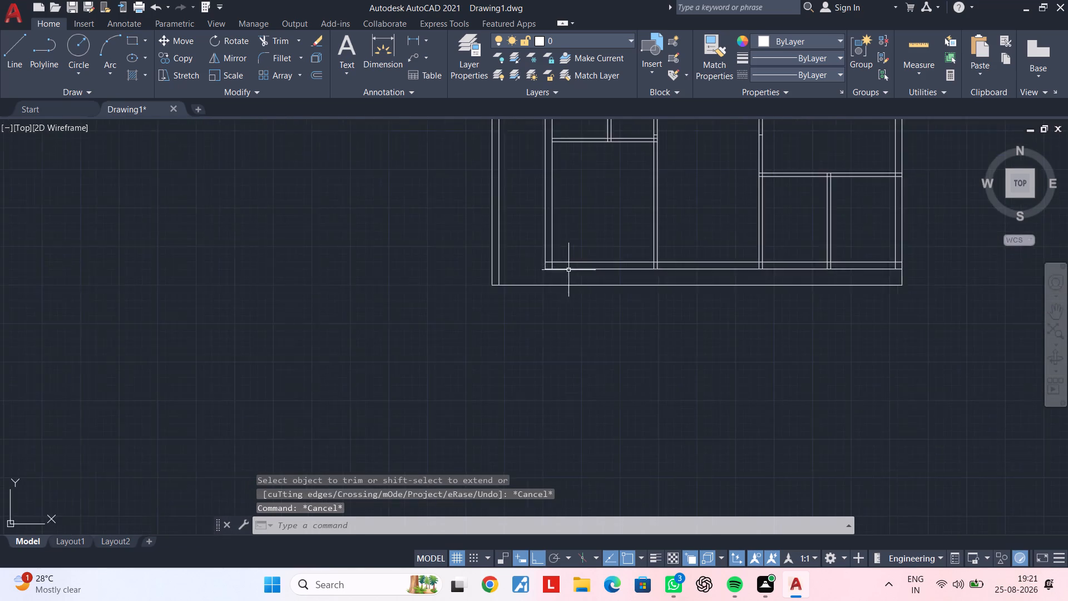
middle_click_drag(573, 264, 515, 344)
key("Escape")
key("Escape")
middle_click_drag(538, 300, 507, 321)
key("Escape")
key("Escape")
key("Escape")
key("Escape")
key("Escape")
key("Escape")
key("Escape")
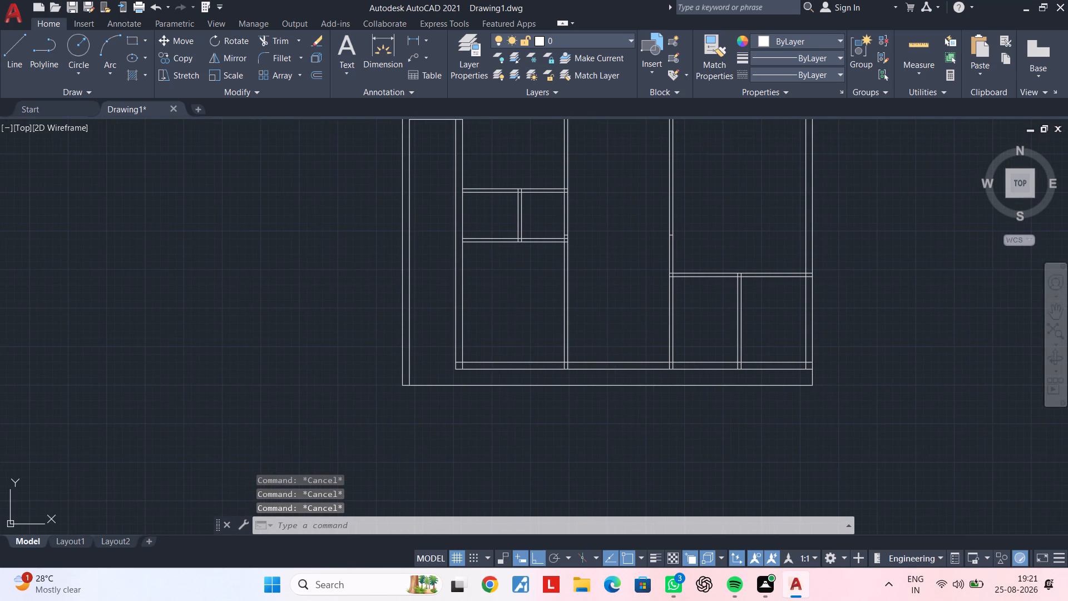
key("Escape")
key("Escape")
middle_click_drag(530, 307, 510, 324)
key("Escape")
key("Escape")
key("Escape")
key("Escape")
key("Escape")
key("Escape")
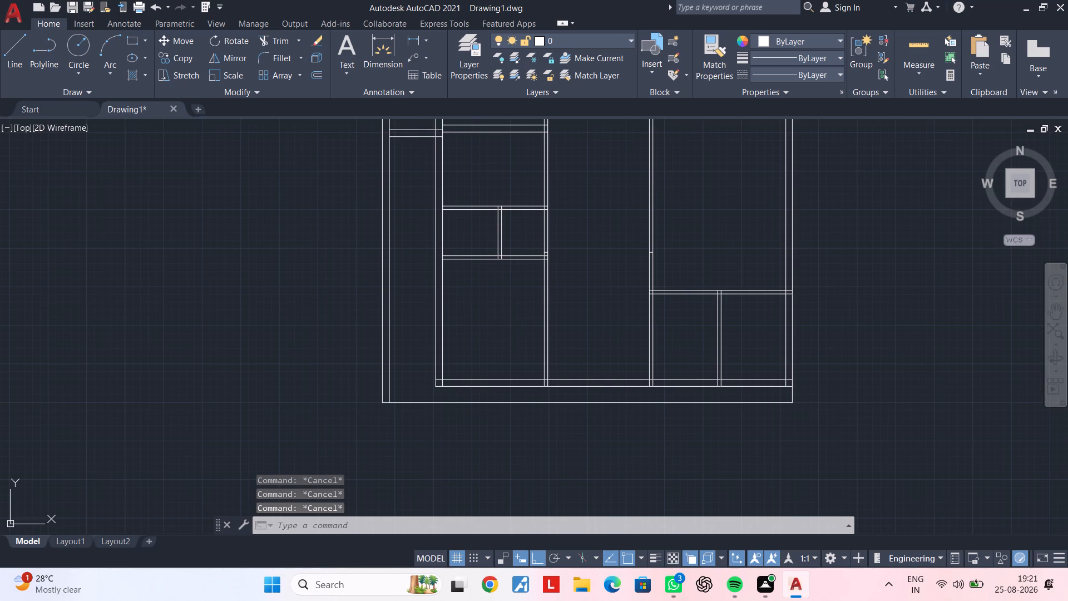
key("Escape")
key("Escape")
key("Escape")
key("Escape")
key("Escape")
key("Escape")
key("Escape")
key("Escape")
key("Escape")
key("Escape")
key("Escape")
Trim both lines of the second partition below the thin horizontal wall, including the stubs inside the thick bottom wall.
middle_click_drag(532, 328, 444, 326)
key("Escape")
key("Escape")
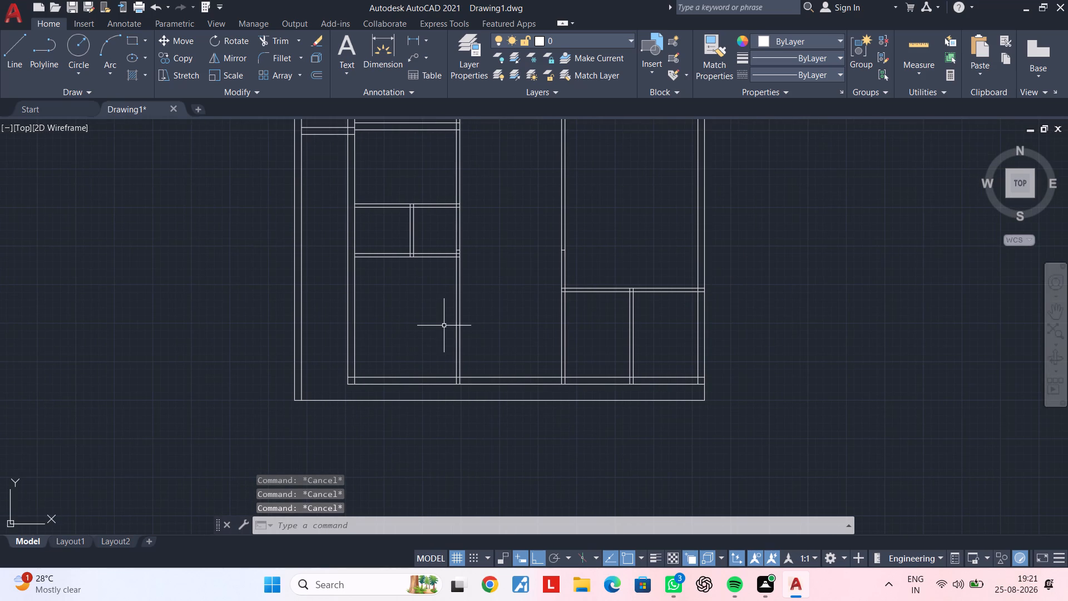
type("tr")
key("space")
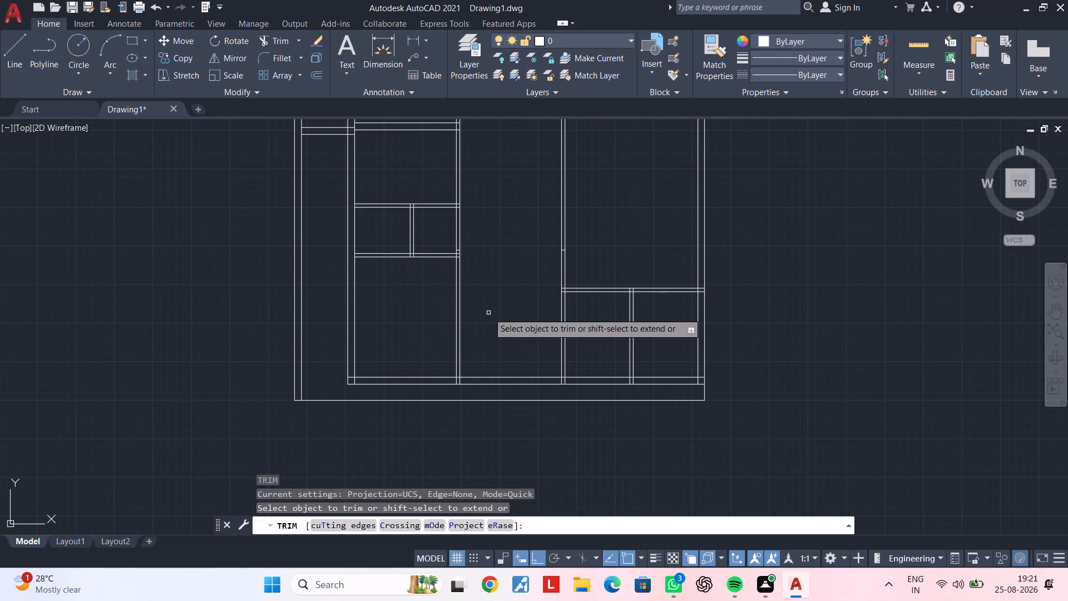
left_click(488, 313)
left_click(414, 314)
middle_click_drag(454, 362, 459, 348)
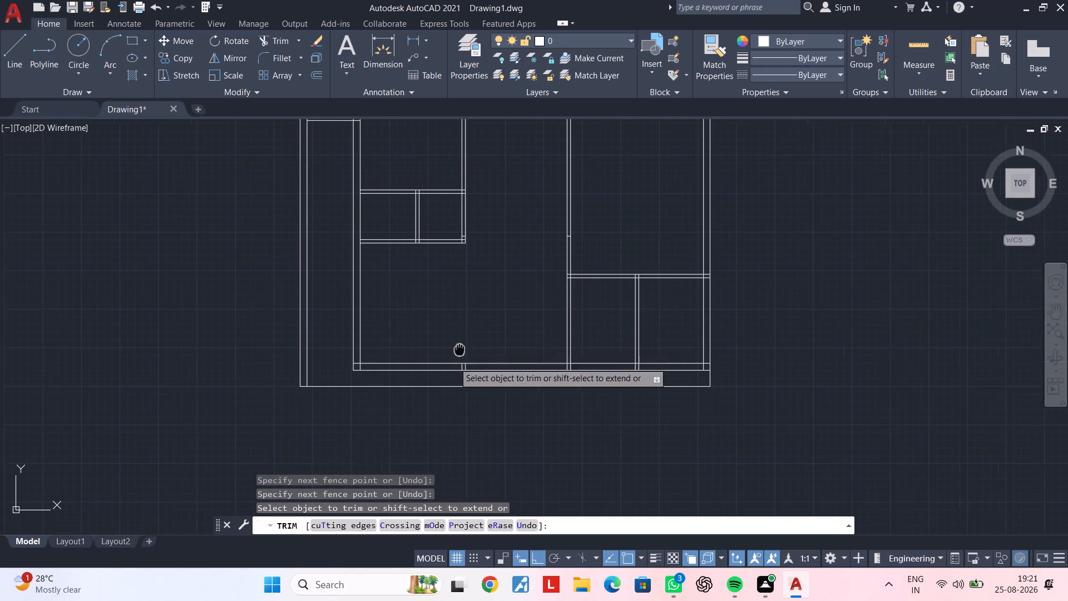
middle_click_drag(459, 348, 477, 316)
scroll(478, 344, "up", 3)
left_click(501, 313)
left_click(451, 314)
Trim the overlapping inner lines at the corner where the first partition meets the thick bottom wall.
middle_click_drag(439, 311, 753, 308)
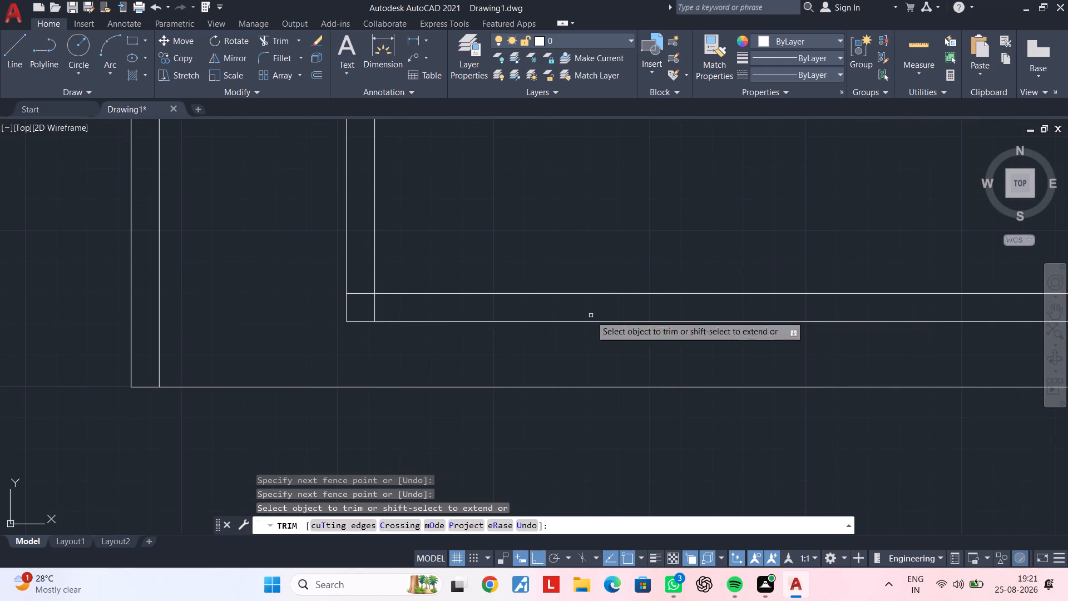
scroll(385, 311, "up", 2)
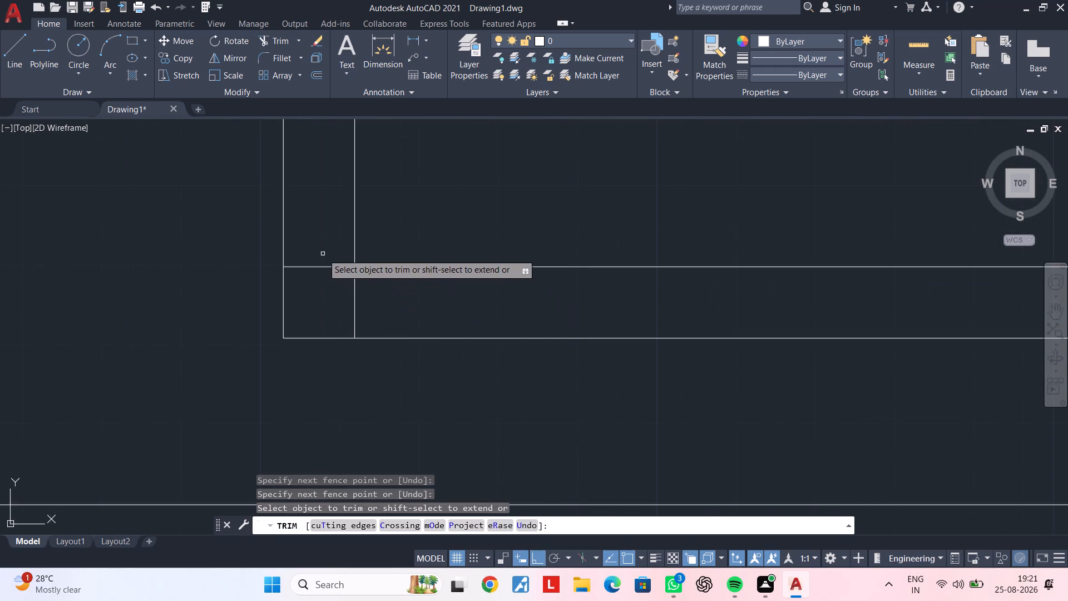
left_click(323, 254)
left_click(379, 304)
scroll(384, 305, "down", 3)
Clean up the third partition's junction with the thick bottom wall by trimming the partition stubs and the wall line between them.
middle_click_drag(585, 306, 311, 279)
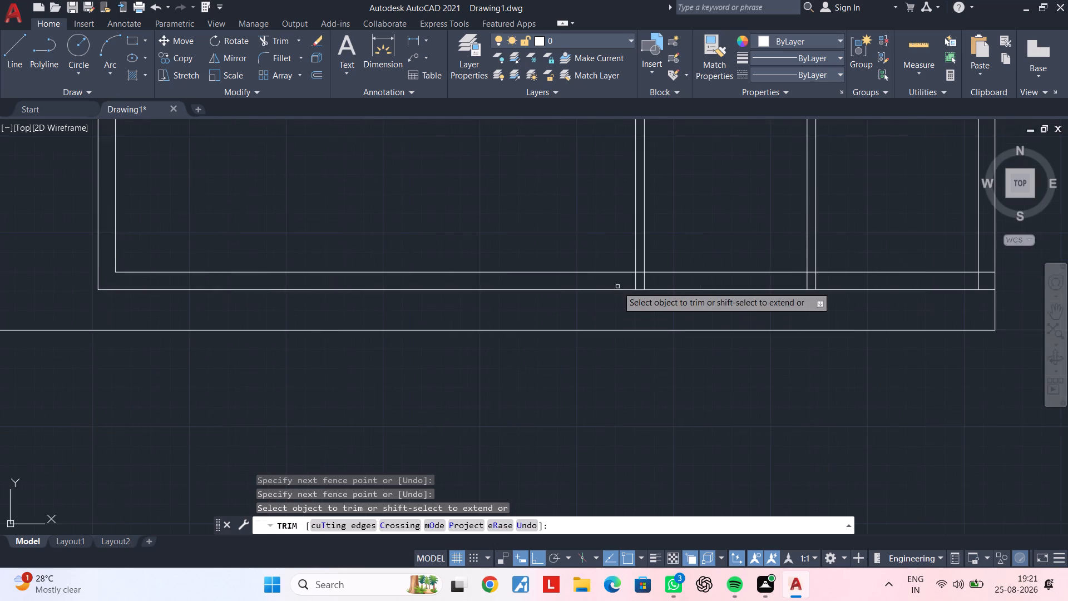
middle_click_drag(612, 287, 448, 288)
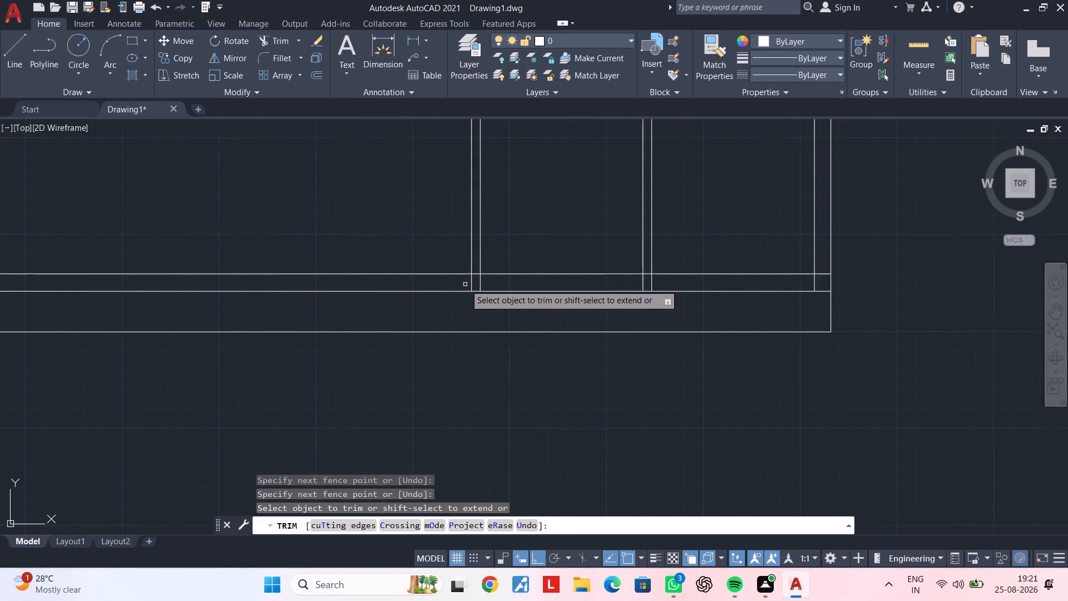
scroll(465, 284, "up", 3)
left_click_drag(453, 285, 469, 285)
left_click_drag(563, 275, 427, 274)
left_click(501, 238)
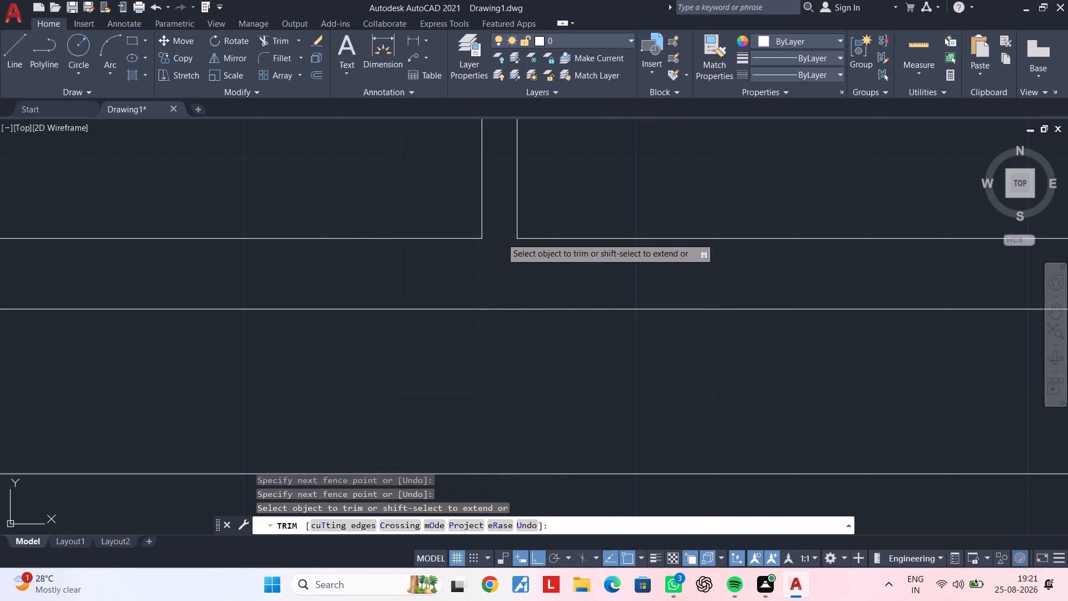
Clean up the short fourth partition's junction with the thick bottom wall by trimming its stubs and the wall line between them.
scroll(582, 257, "down", 3)
middle_click_drag(631, 259, 401, 260)
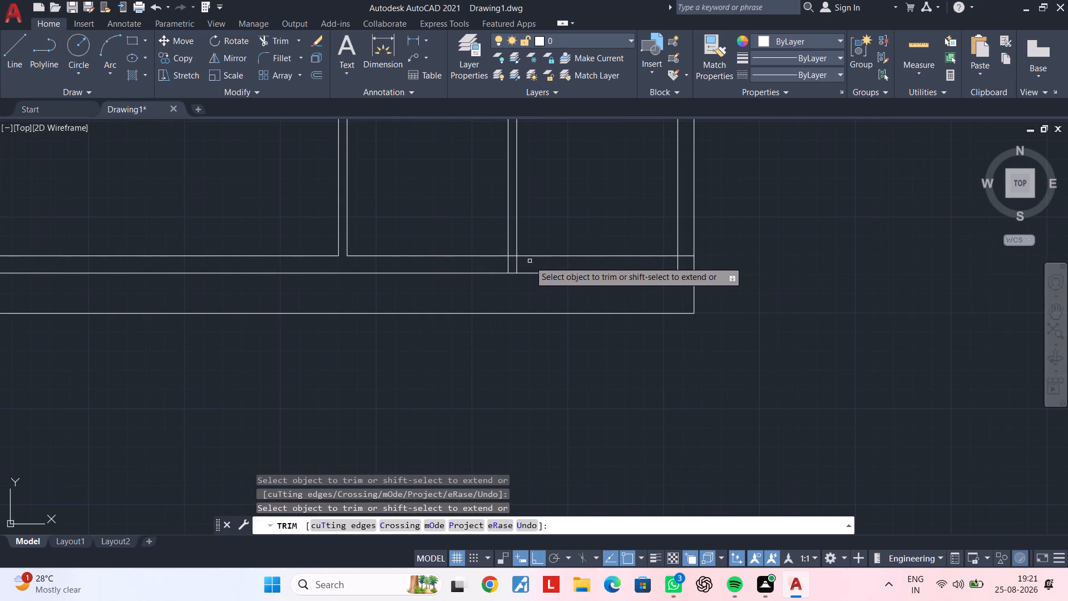
scroll(510, 261, "up", 3)
left_click_drag(477, 263, 503, 264)
left_click(547, 264)
left_click_drag(547, 264, 535, 268)
left_click_drag(511, 262, 503, 265)
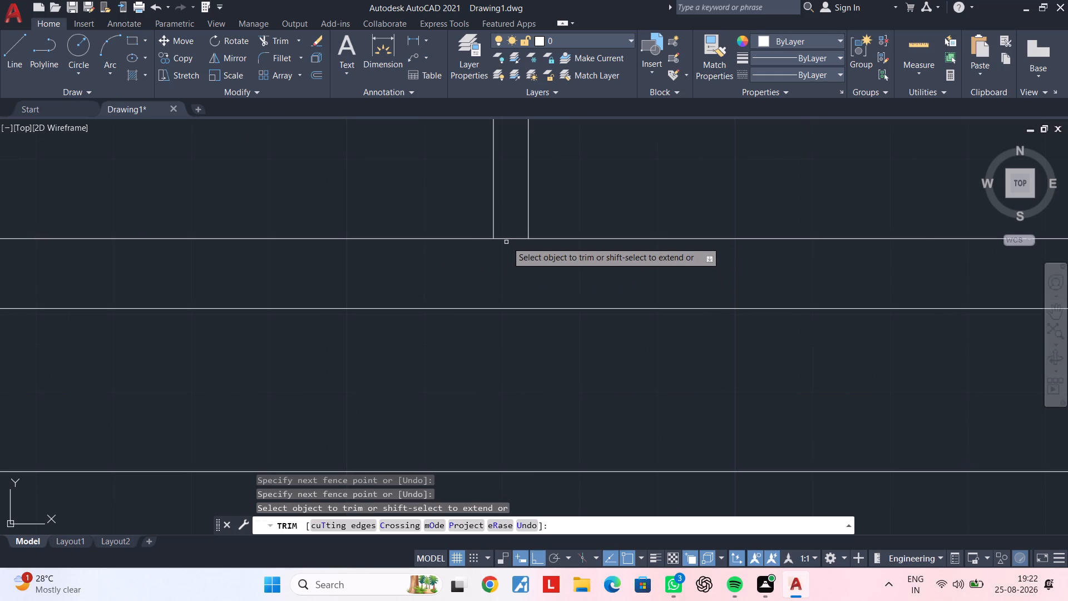
left_click(508, 240)
Trim the overlapping inner lines at the corner where the thick bottom wall meets the right outer wall.
scroll(515, 250, "down", 3)
middle_click_drag(614, 264, 431, 264)
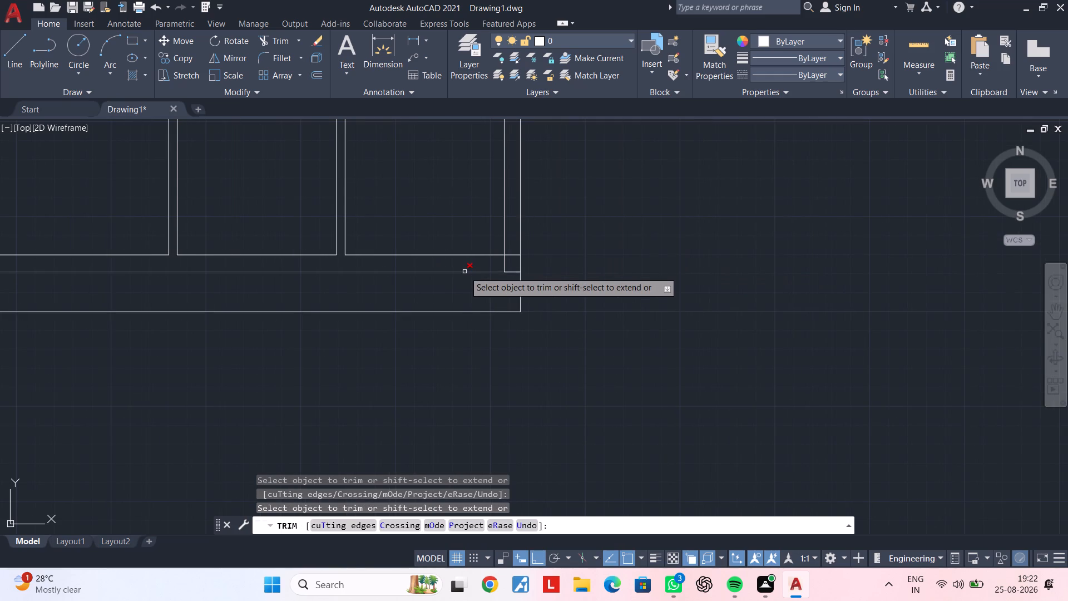
scroll(501, 277, "up", 2)
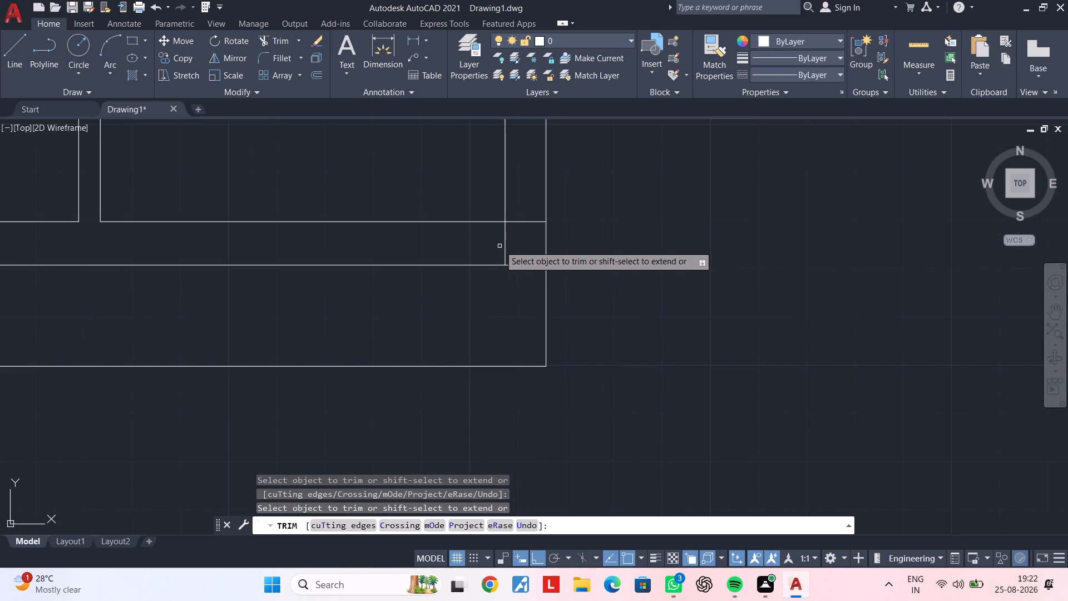
left_click(503, 245)
left_click(526, 221)
scroll(526, 229, "down", 4)
middle_click_drag(456, 214, 503, 299)
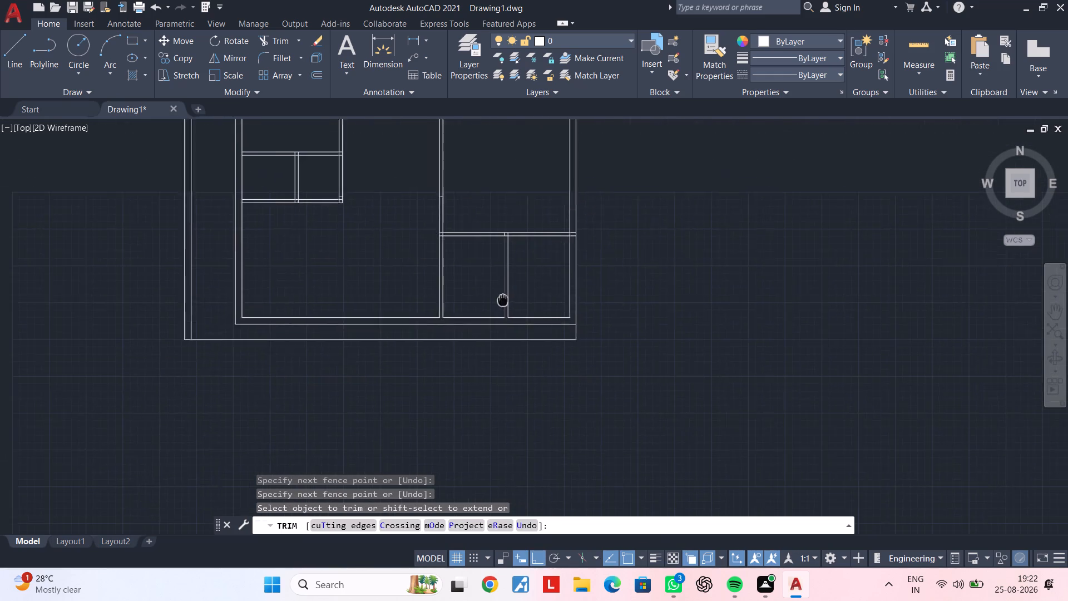
middle_click_drag(503, 299, 537, 300)
middle_click_drag(587, 252, 572, 283)
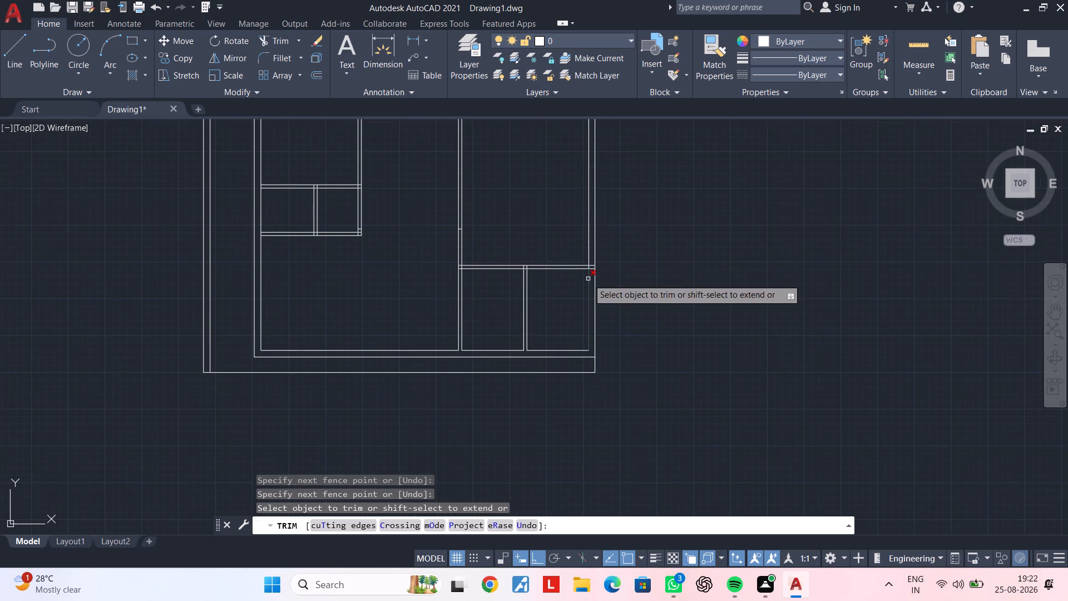
Clean up the junction of the horizontal partition with the right outer wall by trimming its stubs and the inner wall line between them.
scroll(588, 270, "up", 4)
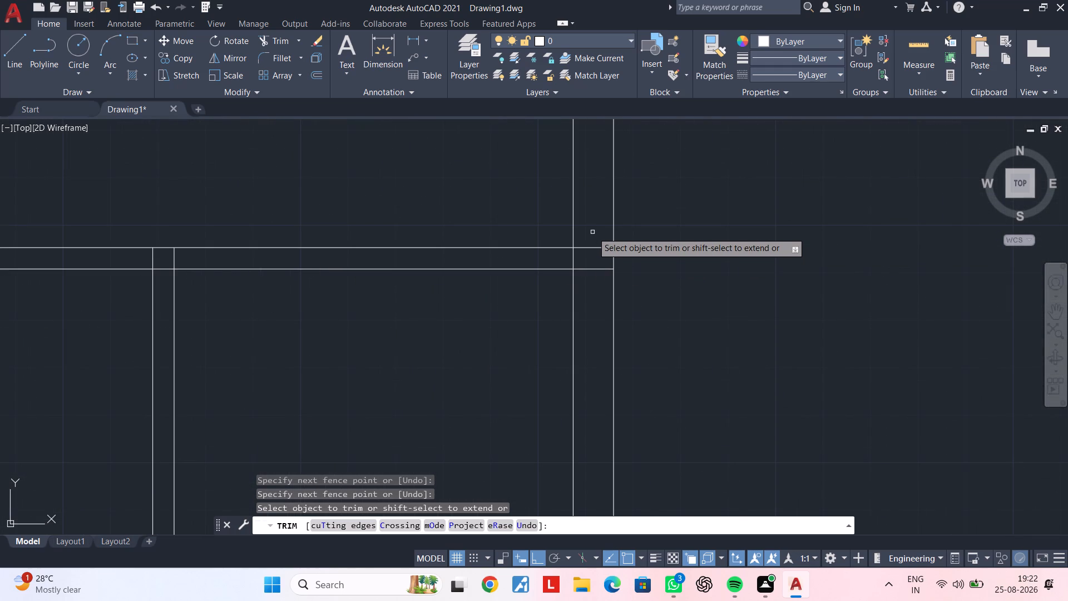
left_click(593, 232)
left_click(592, 295)
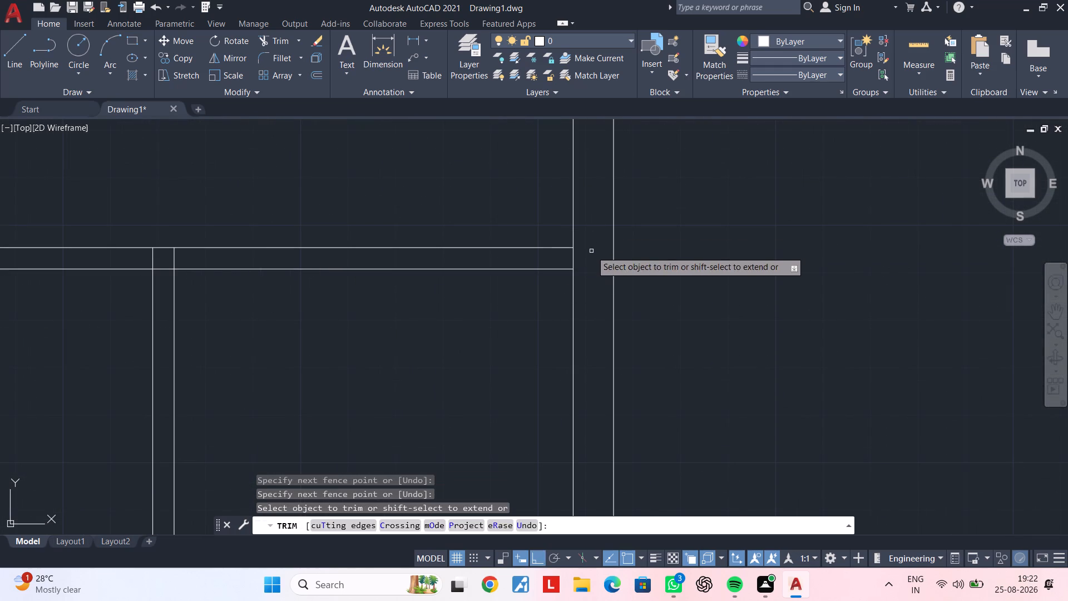
left_click(591, 251)
left_click(541, 254)
Clean up the short vertical partition's junction with the horizontal partition above it by trimming its stubs and the wall line between them.
middle_click_drag(530, 254, 834, 252)
scroll(442, 262, "up", 3)
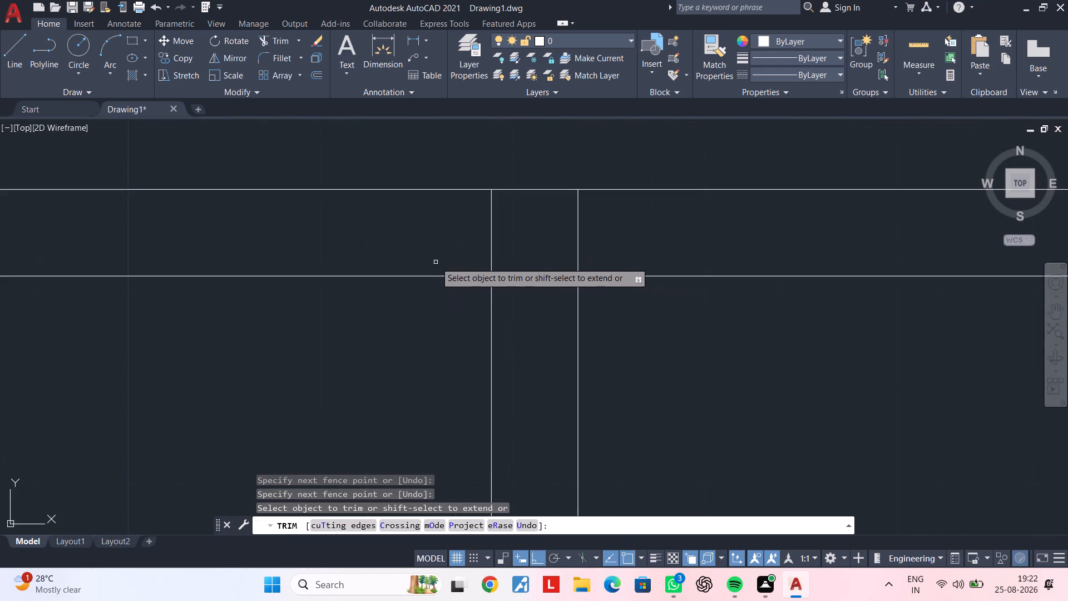
left_click_drag(442, 258, 491, 256)
left_click(693, 256)
left_click_drag(606, 245, 473, 260)
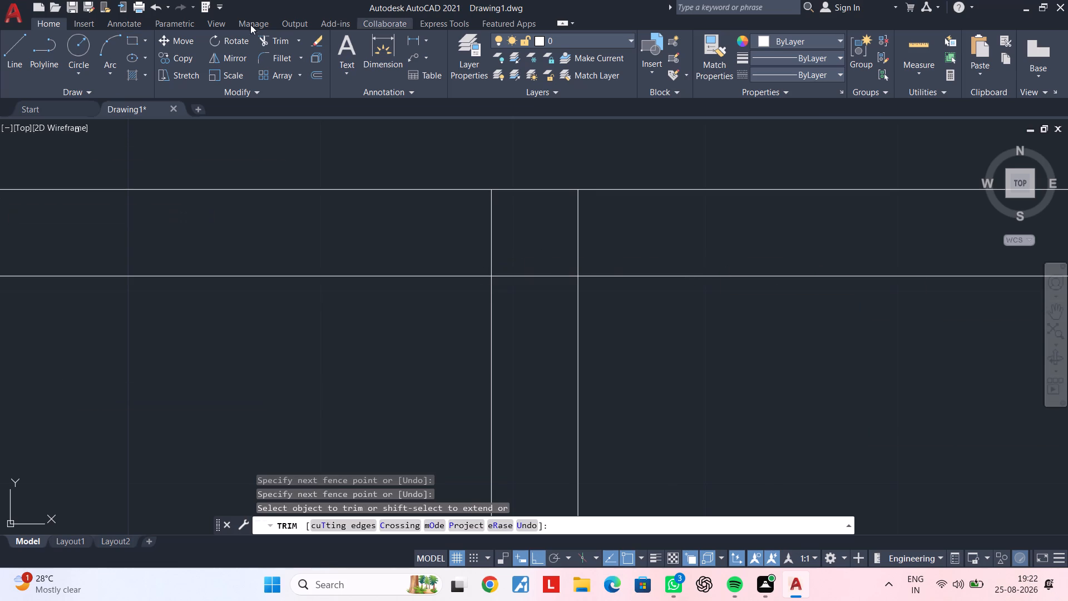
left_click(611, 215)
left_click_drag(379, 218, 395, 218)
left_click_drag(523, 227, 530, 233)
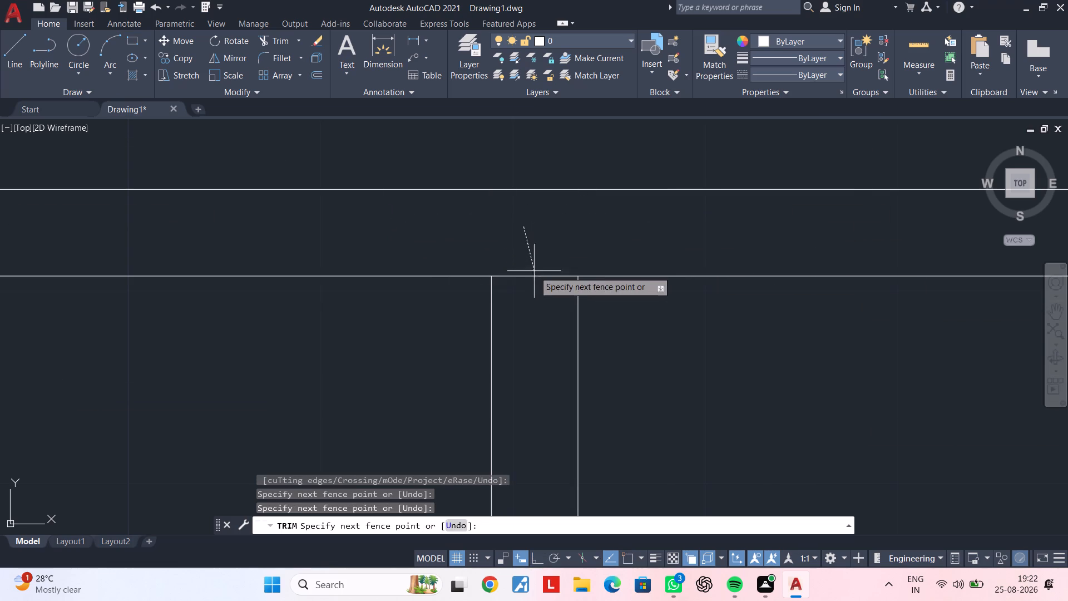
left_click(535, 292)
Clean up the horizontal partition's junction with the long vertical partition by trimming its stubs and the line between them.
scroll(480, 235, "down", 3)
middle_click_drag(468, 235, 721, 230)
scroll(369, 229, "up", 2)
middle_click_drag(362, 224, 483, 224)
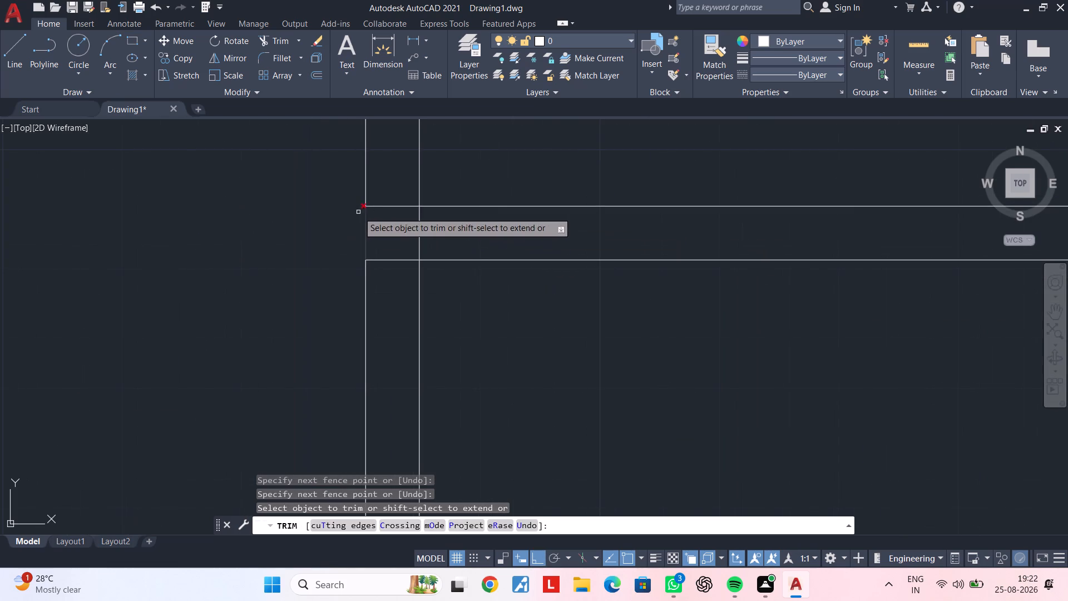
left_click(388, 195)
left_click(395, 293)
left_click(399, 226)
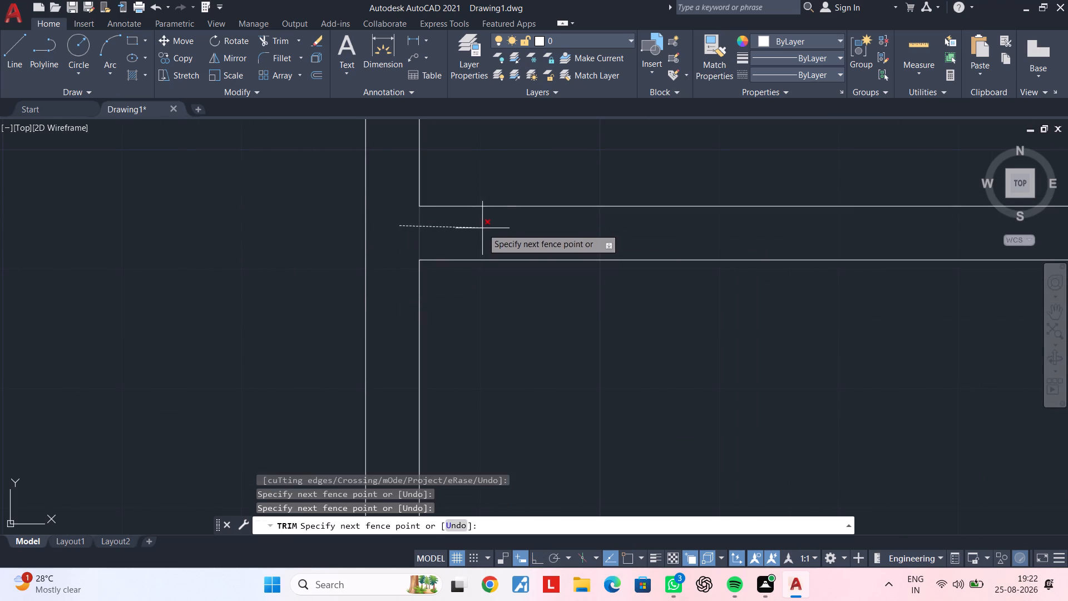
left_click(488, 229)
Trim the overlapping inner lines at the corner where the thick upper horizontal wall meets the right outer wall.
scroll(525, 227, "down", 3)
scroll(584, 219, "down", 3)
middle_click_drag(612, 195, 572, 304)
middle_click_drag(610, 249, 592, 283)
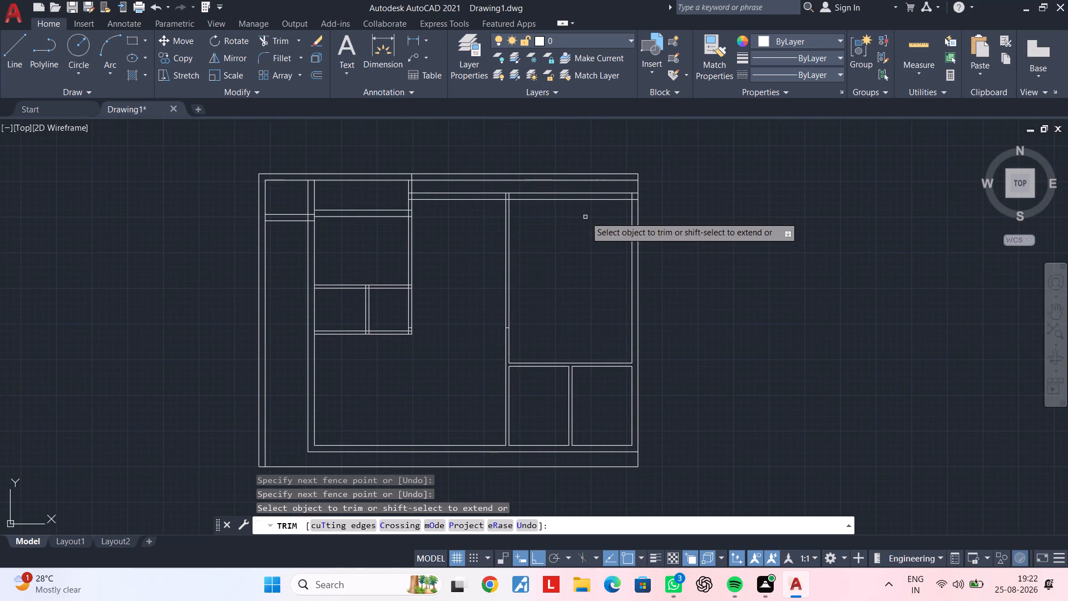
scroll(631, 196, "up", 5)
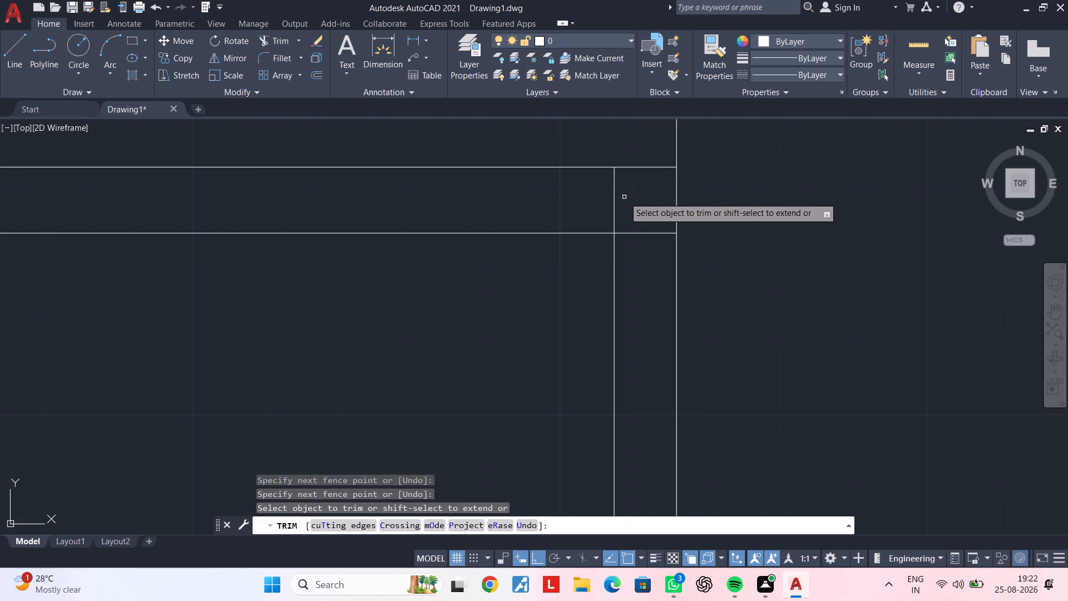
left_click(597, 195)
left_click(654, 255)
Clean up the long vertical partition's junction with the thick upper horizontal wall by trimming its stubs and the wall line between them.
scroll(632, 240, "down", 3)
middle_click_drag(527, 262, 720, 253)
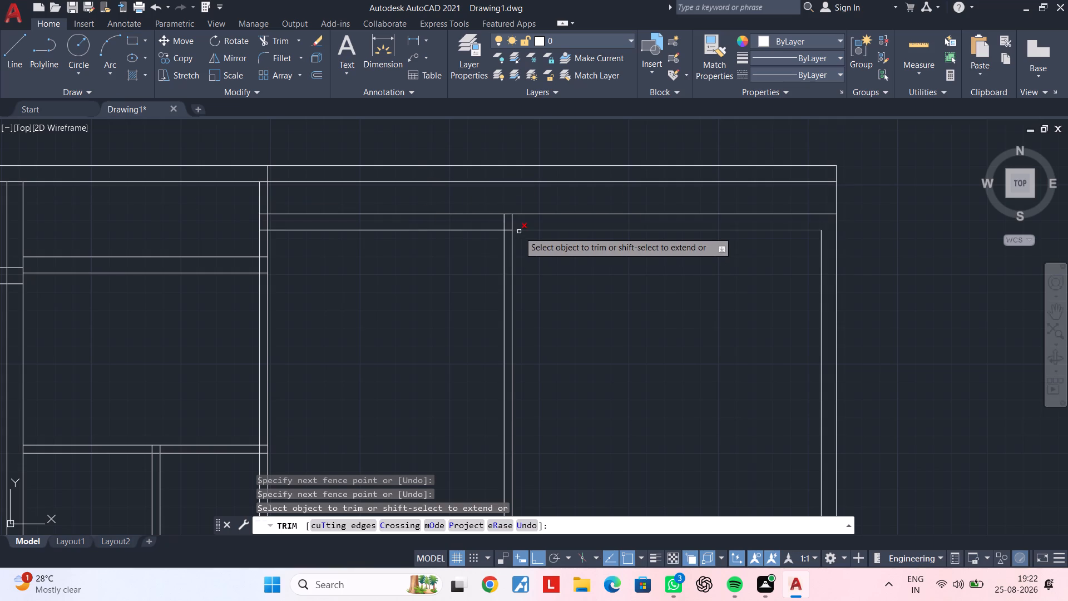
scroll(491, 219, "up", 3)
left_click_drag(497, 223, 518, 223)
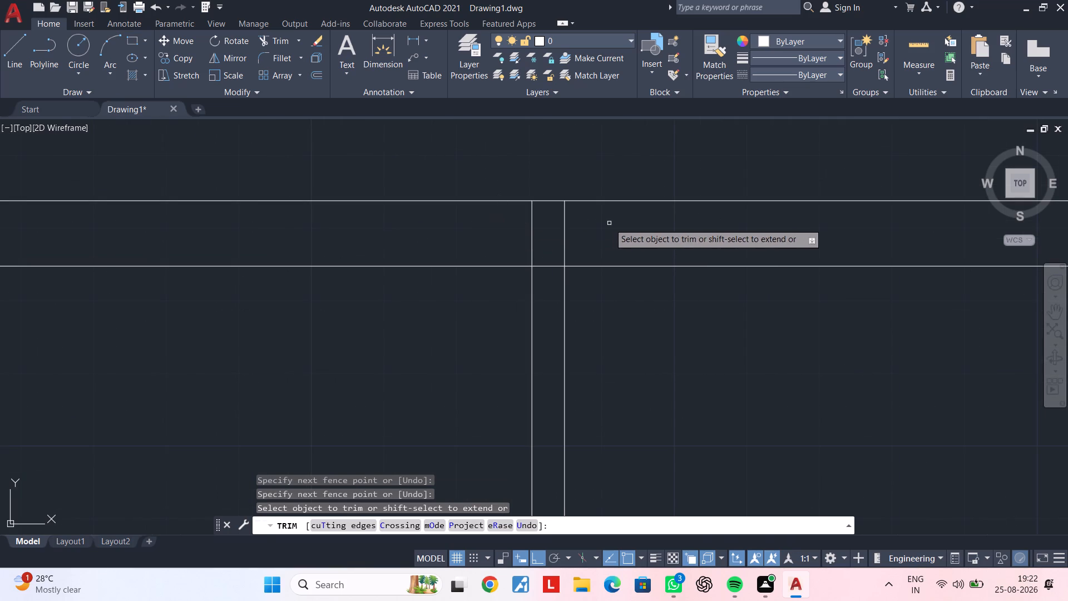
left_click_drag(609, 223, 497, 224)
left_click(551, 265)
Trim the vertical partition line crossing the thick upper horizontal wall's inner end, plus that wall's lower line stub inside the partition.
scroll(534, 239, "down", 3)
middle_click_drag(540, 239, 777, 225)
middle_click_drag(554, 247, 589, 218)
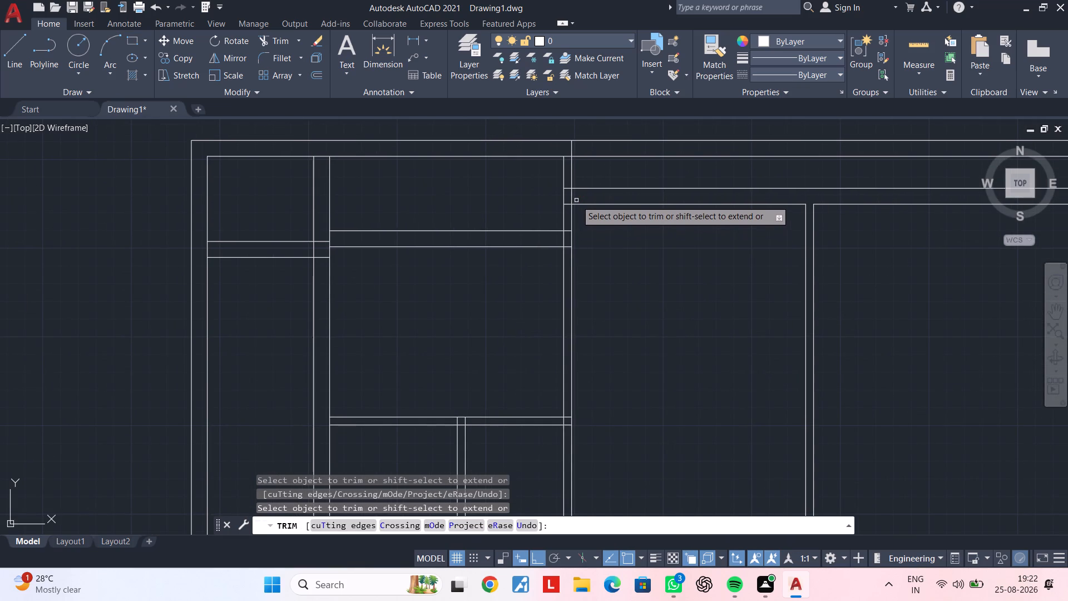
scroll(575, 194, "up", 3)
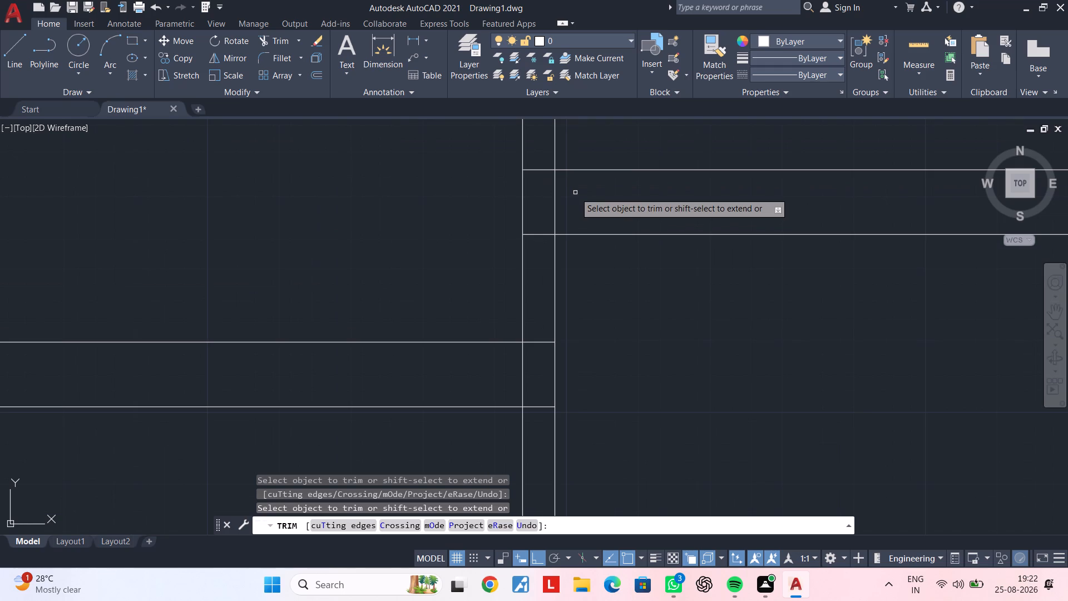
middle_click_drag(576, 193, 582, 262)
scroll(597, 251, "down", 1)
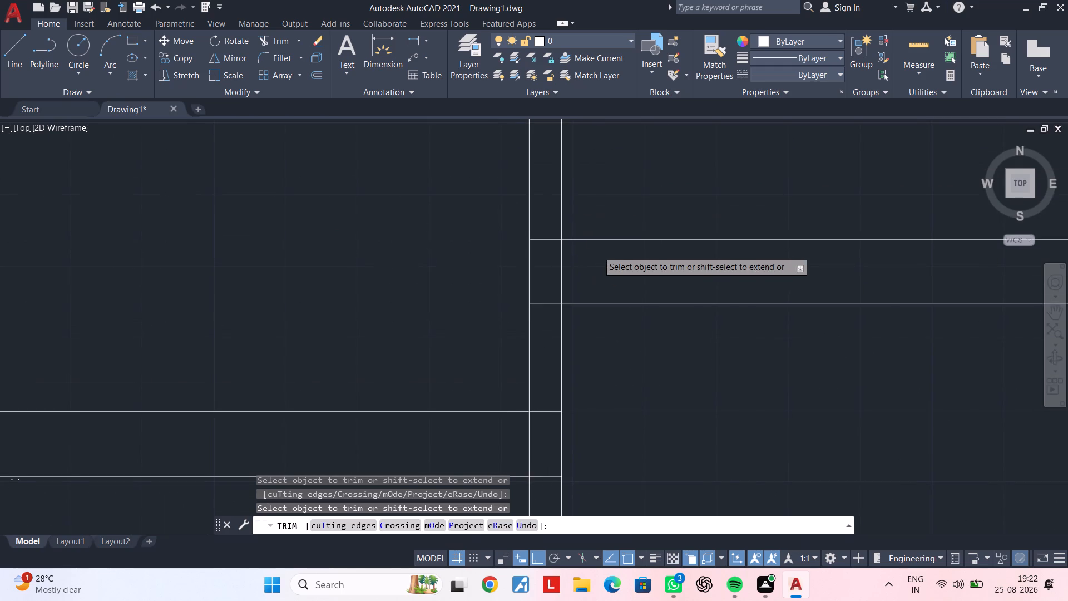
scroll(597, 251, "down", 1)
middle_click_drag(596, 251, 559, 253)
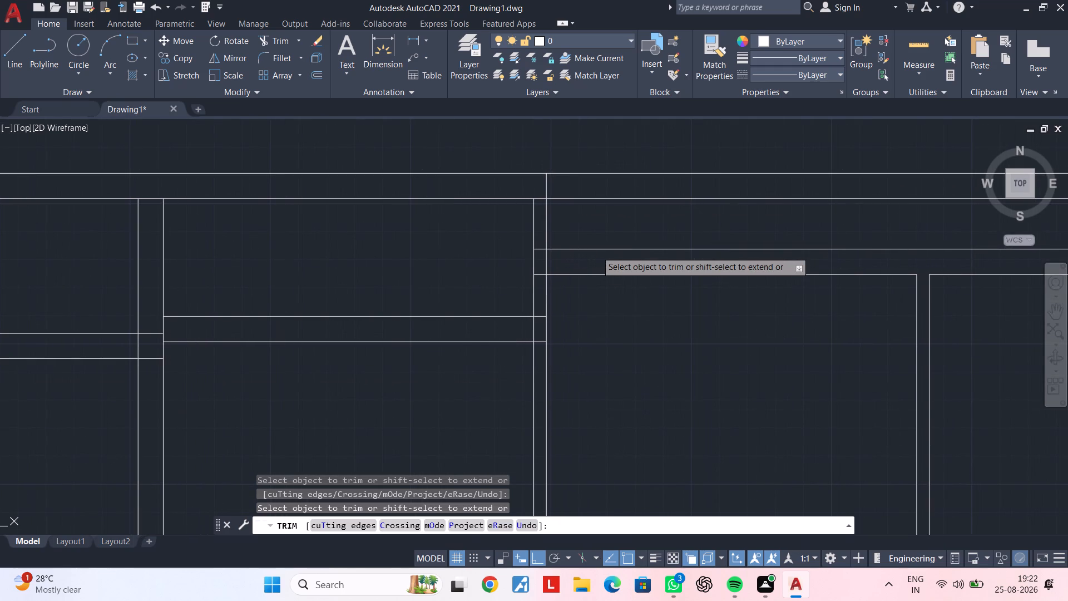
middle_click_drag(572, 252, 596, 251)
scroll(587, 255, "up", 1)
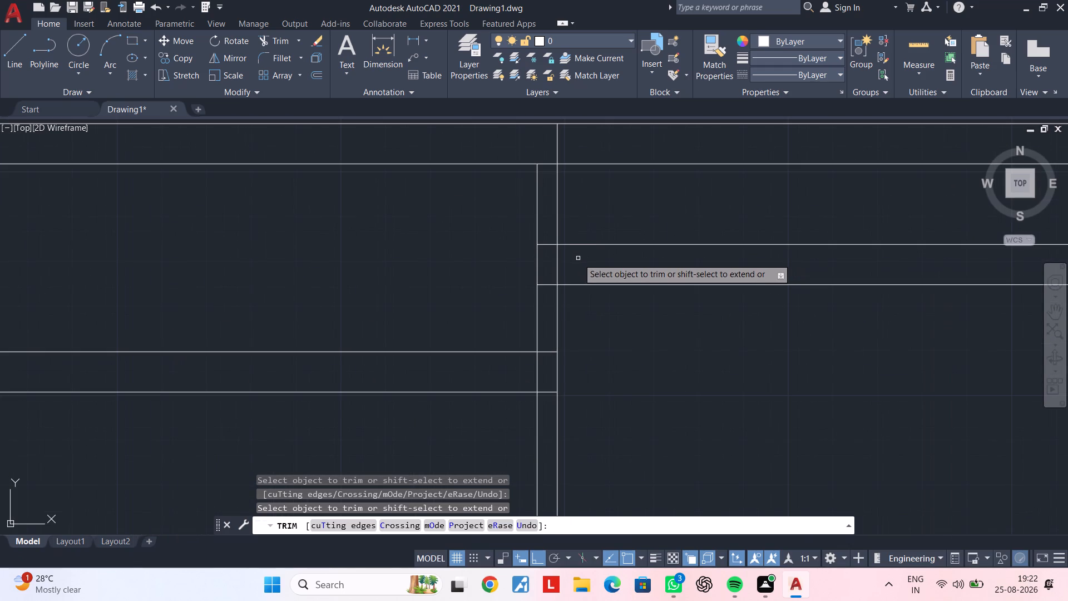
left_click(557, 264)
left_click(547, 284)
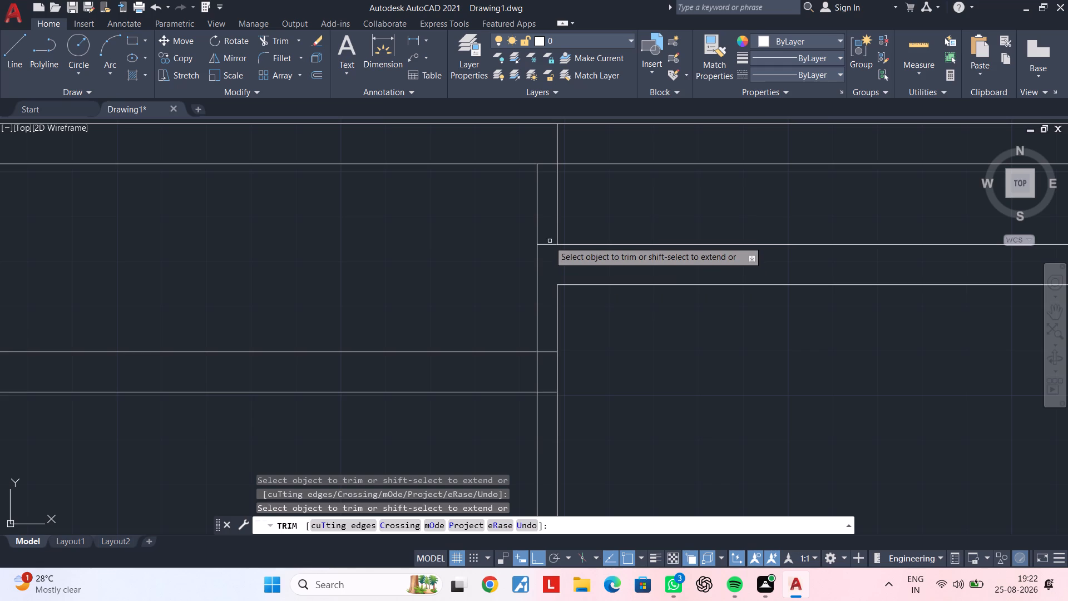
Extend the inner room-side line of the thick left vertical wall up to the outline's top edge.
scroll(548, 245, "down", 2)
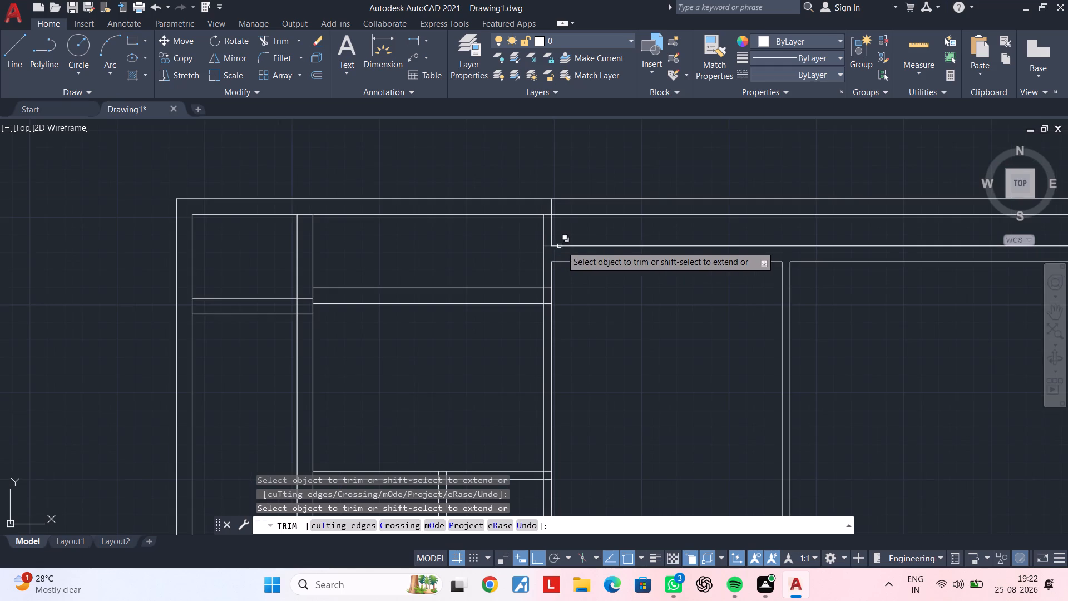
middle_click_drag(596, 248, 616, 194)
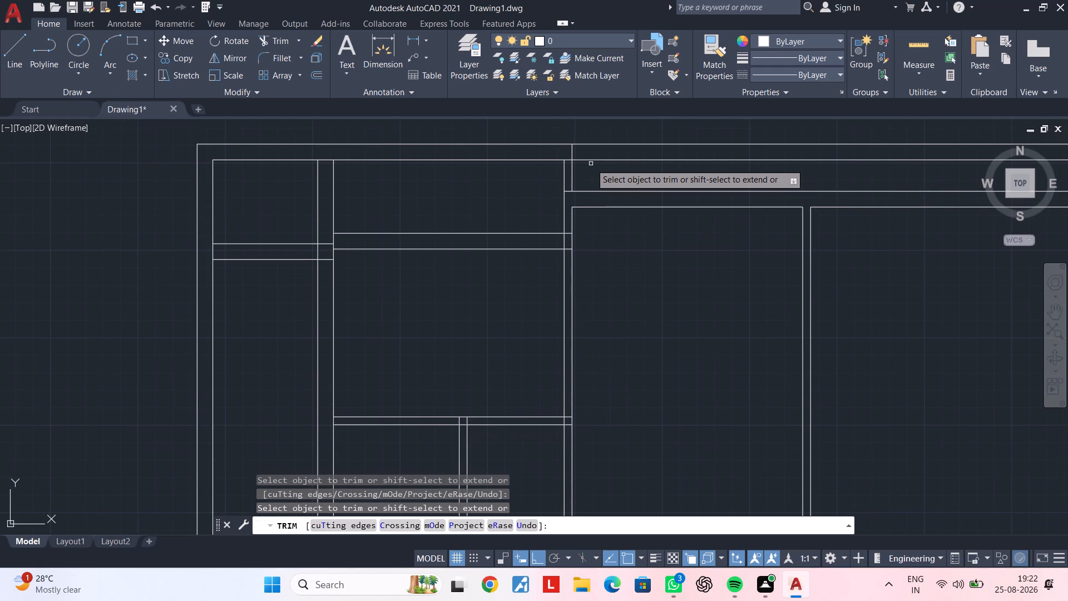
scroll(591, 164, "down", 1)
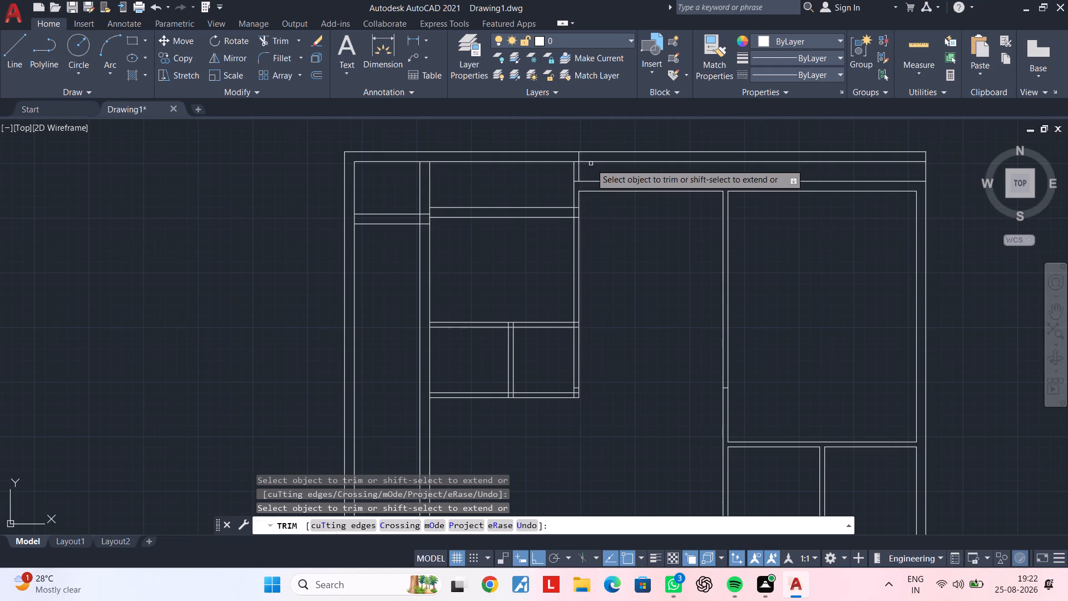
middle_click_drag(589, 179, 584, 211)
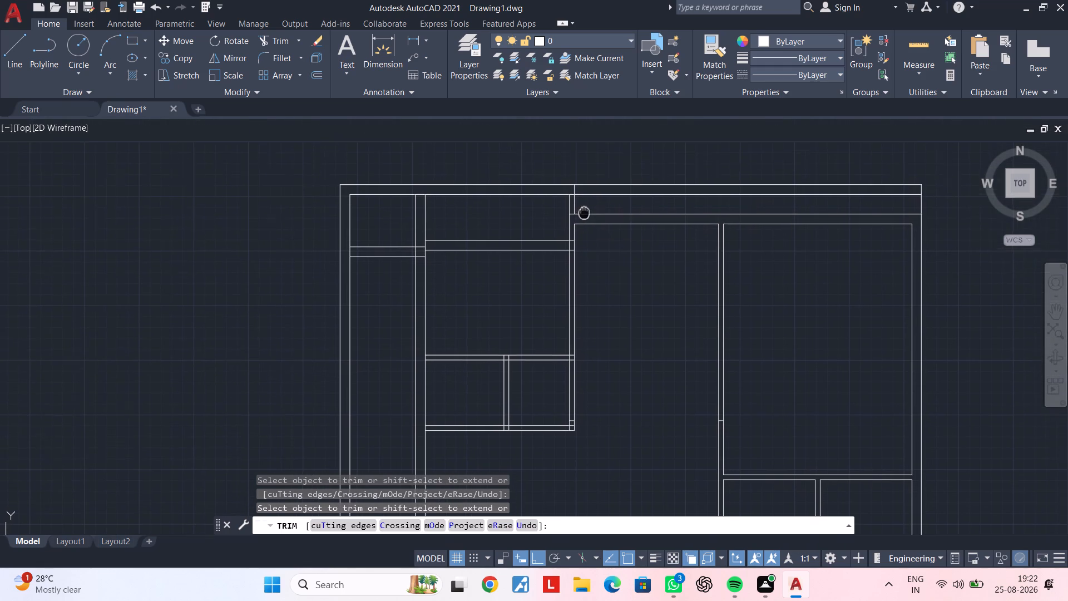
middle_click_drag(584, 211, 584, 212)
middle_click_drag(509, 210, 606, 200)
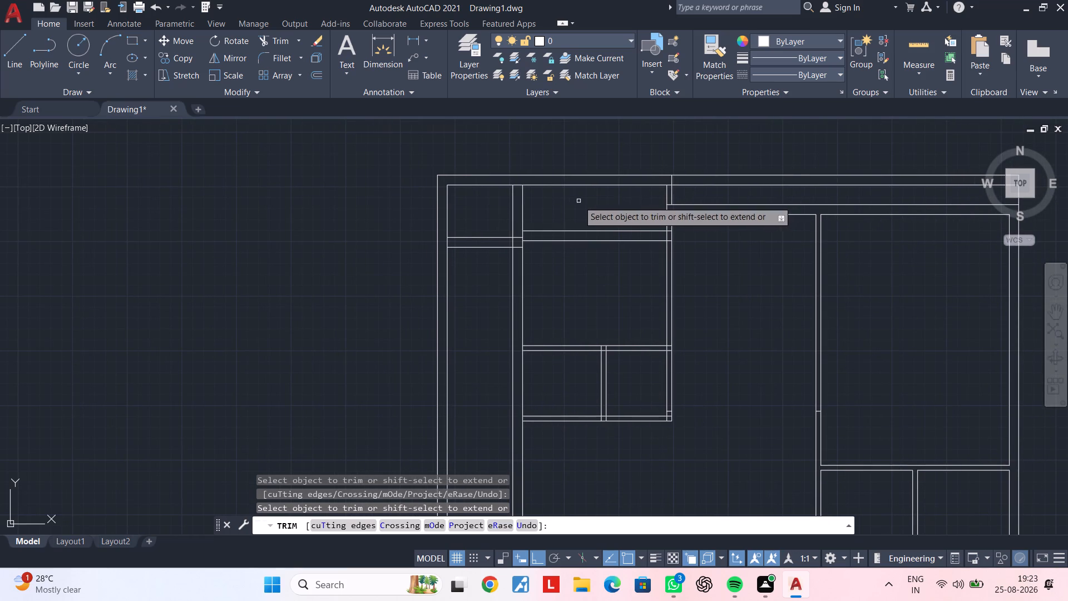
middle_click_drag(558, 200, 584, 200)
key("Escape")
key("Escape")
type("ex")
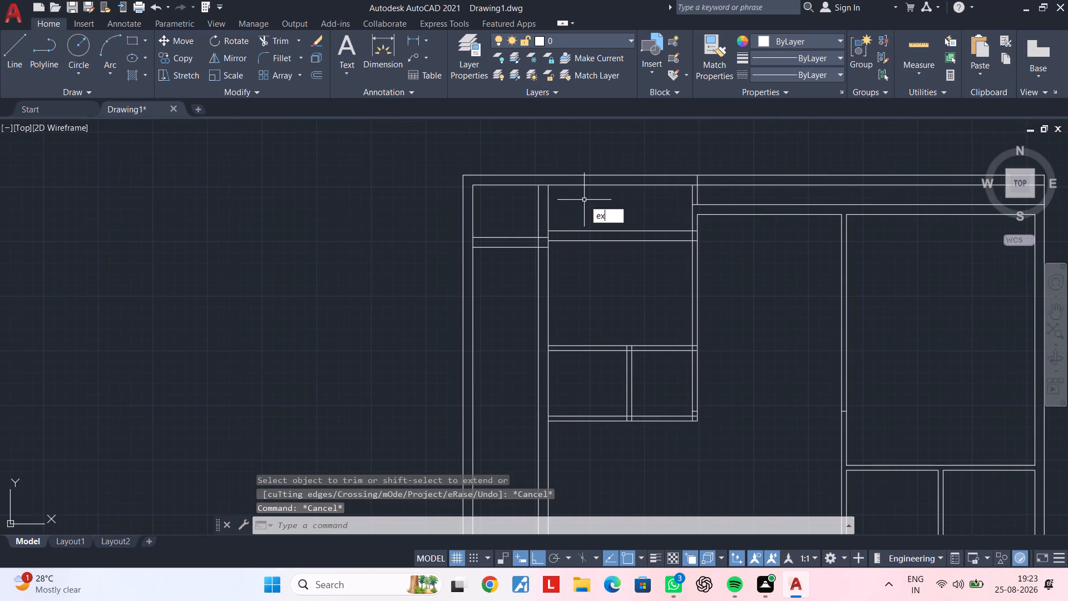
key("space")
left_click(548, 204)
key("Escape")
key("Escape")
Trim the top wall's inner line between the thick left vertical wall and the middle partition.
type("tr")
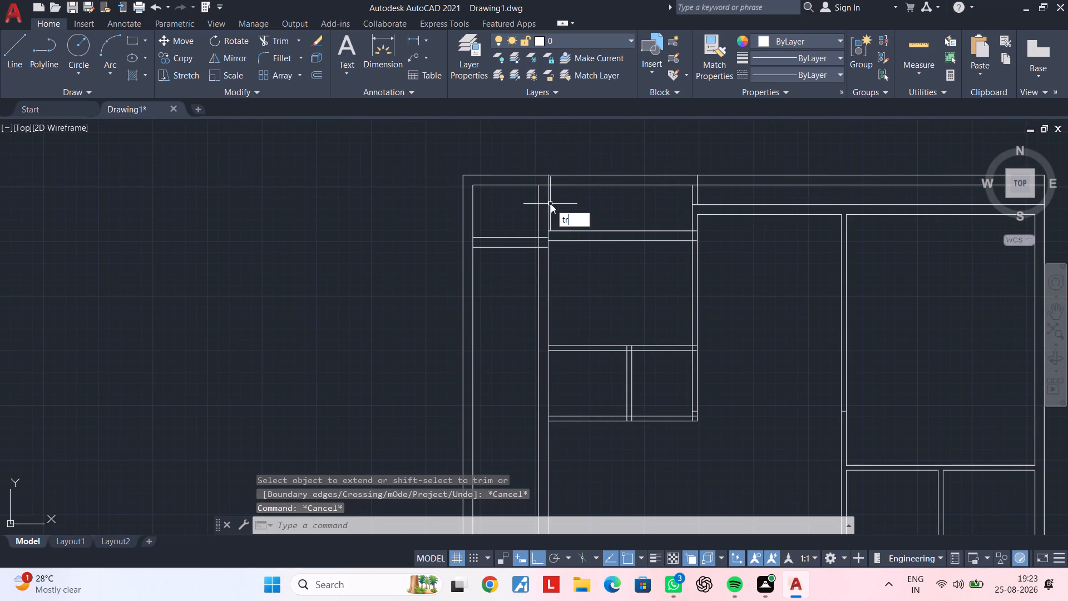
key("space")
middle_click_drag(603, 200, 536, 212)
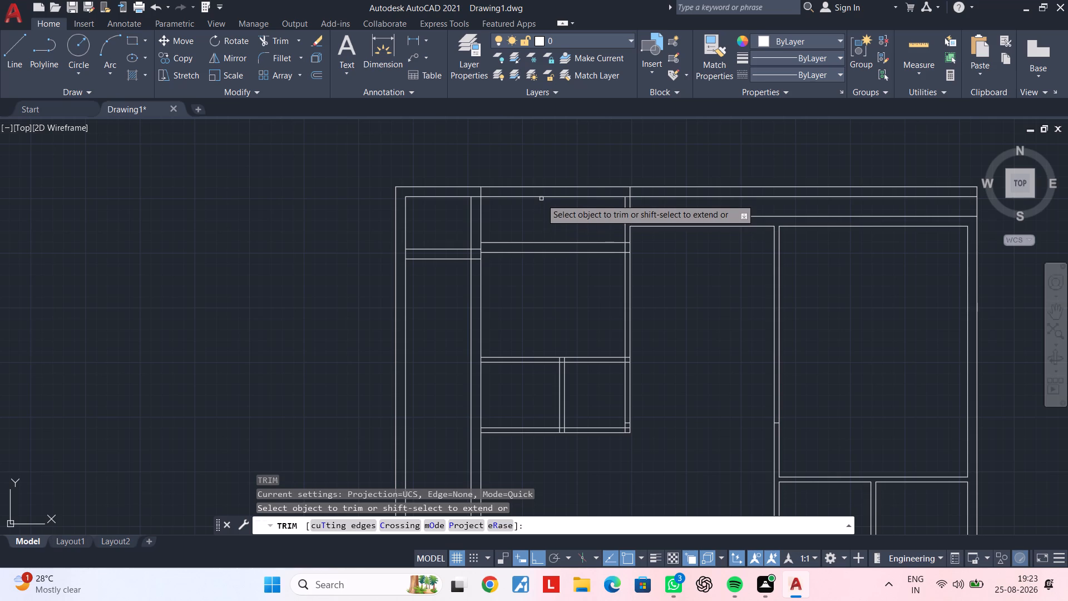
left_click(541, 198)
middle_click_drag(560, 199, 474, 200)
key("Escape")
key("Escape")
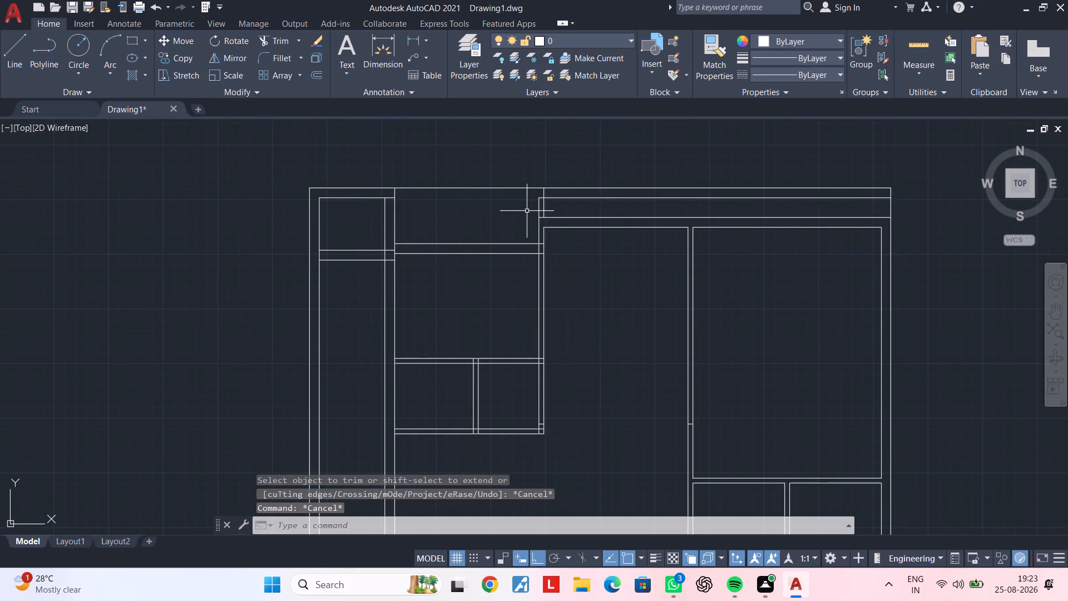
Extend the middle partition's left line up to the outline's top edge.
middle_click_drag(523, 211, 472, 210)
key("Escape")
key("Escape")
key("e")
key("x")
key("space")
scroll(487, 204, "up", 2)
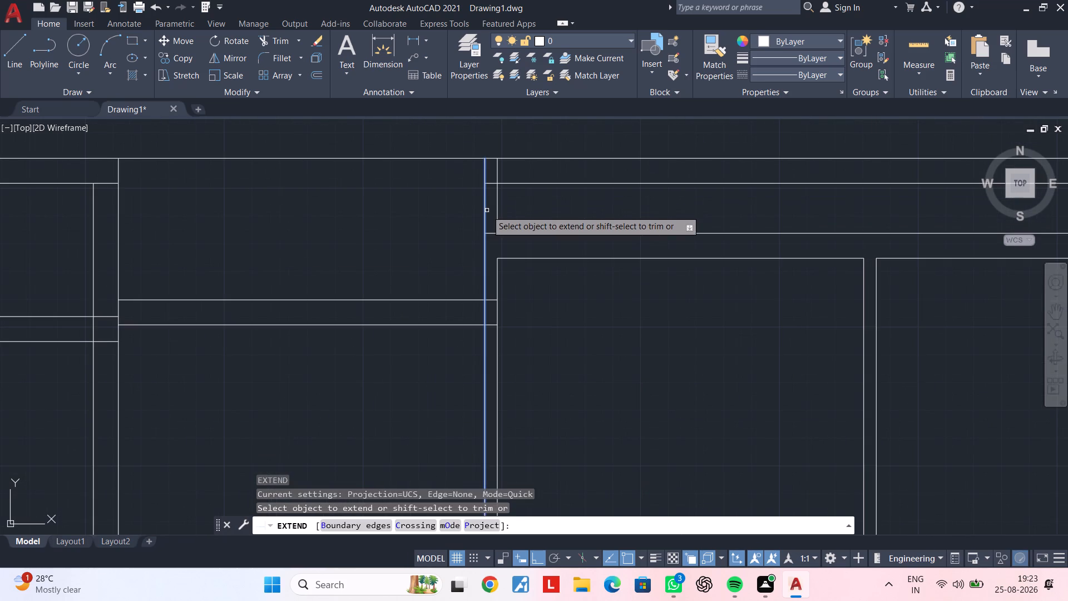
left_click(487, 210)
key("Escape")
key("Escape")
key("Escape")
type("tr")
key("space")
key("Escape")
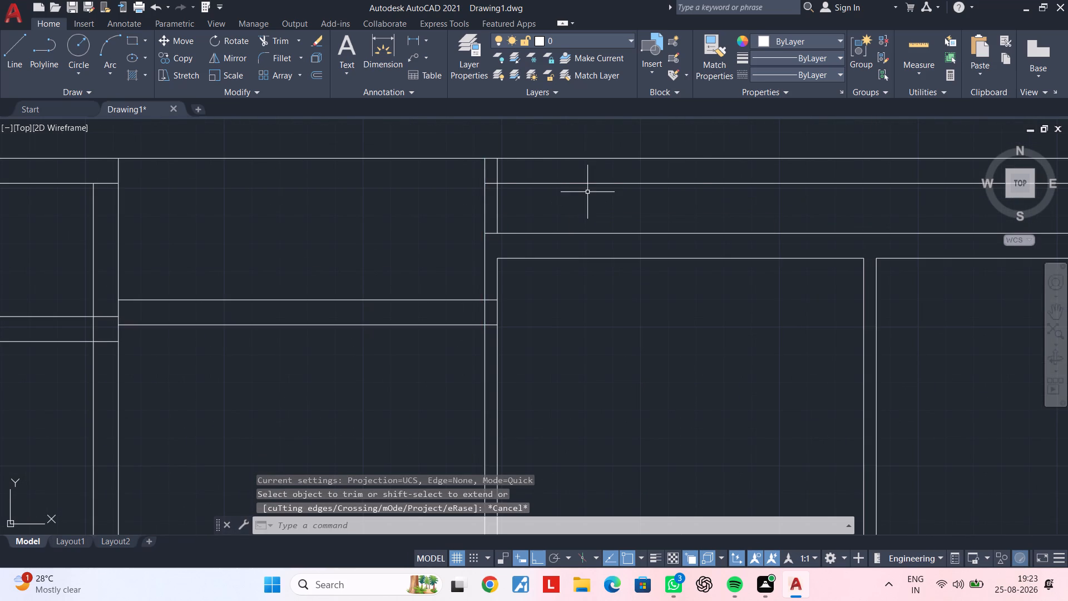
Delete the remaining inner line of the top wall between the middle partition and the right outer wall.
left_click(589, 183)
key("Delete")
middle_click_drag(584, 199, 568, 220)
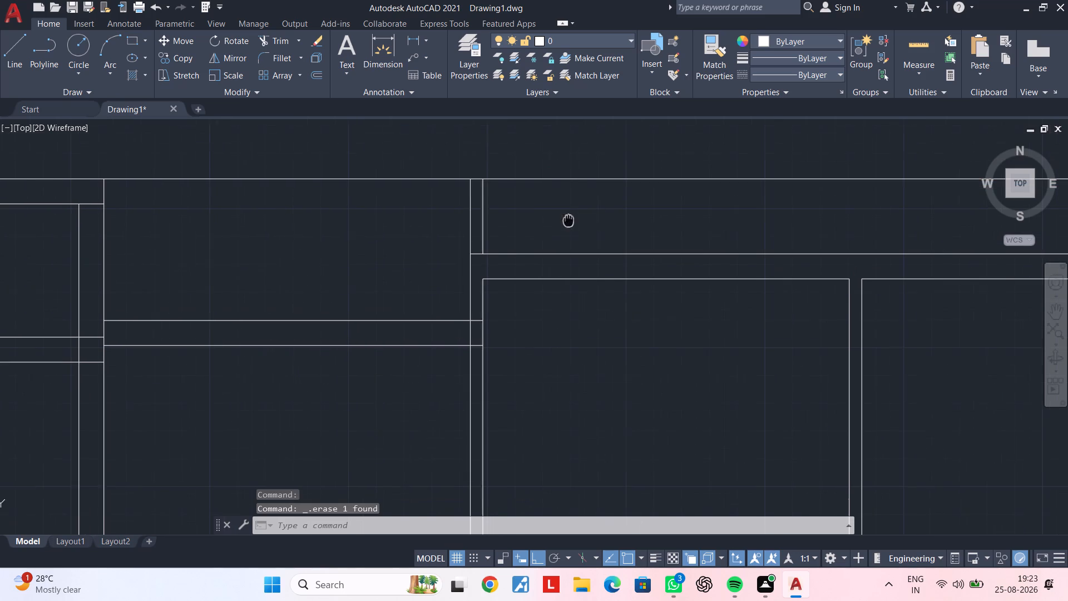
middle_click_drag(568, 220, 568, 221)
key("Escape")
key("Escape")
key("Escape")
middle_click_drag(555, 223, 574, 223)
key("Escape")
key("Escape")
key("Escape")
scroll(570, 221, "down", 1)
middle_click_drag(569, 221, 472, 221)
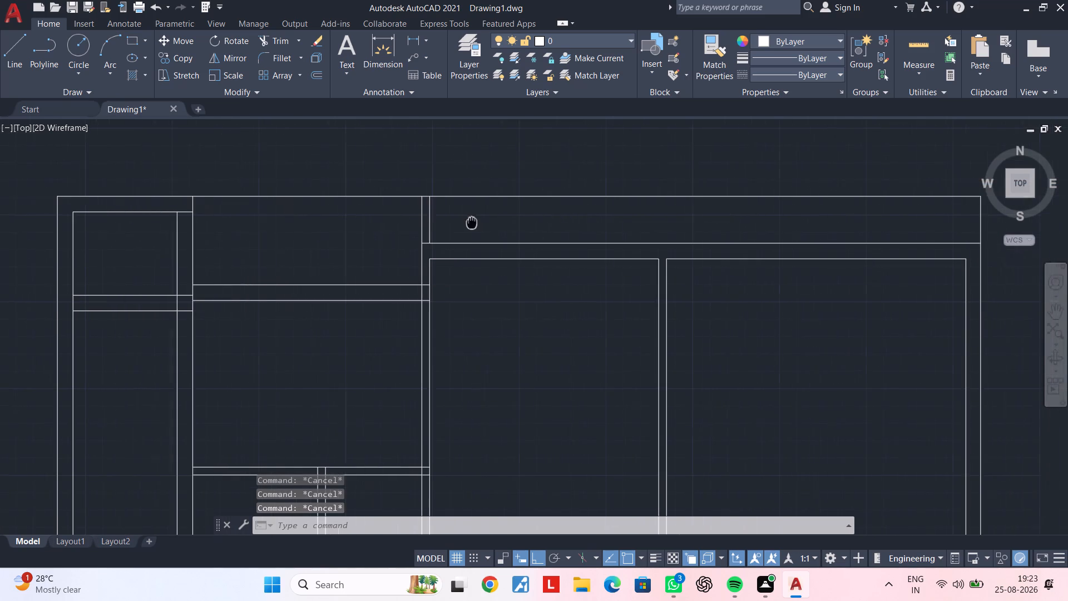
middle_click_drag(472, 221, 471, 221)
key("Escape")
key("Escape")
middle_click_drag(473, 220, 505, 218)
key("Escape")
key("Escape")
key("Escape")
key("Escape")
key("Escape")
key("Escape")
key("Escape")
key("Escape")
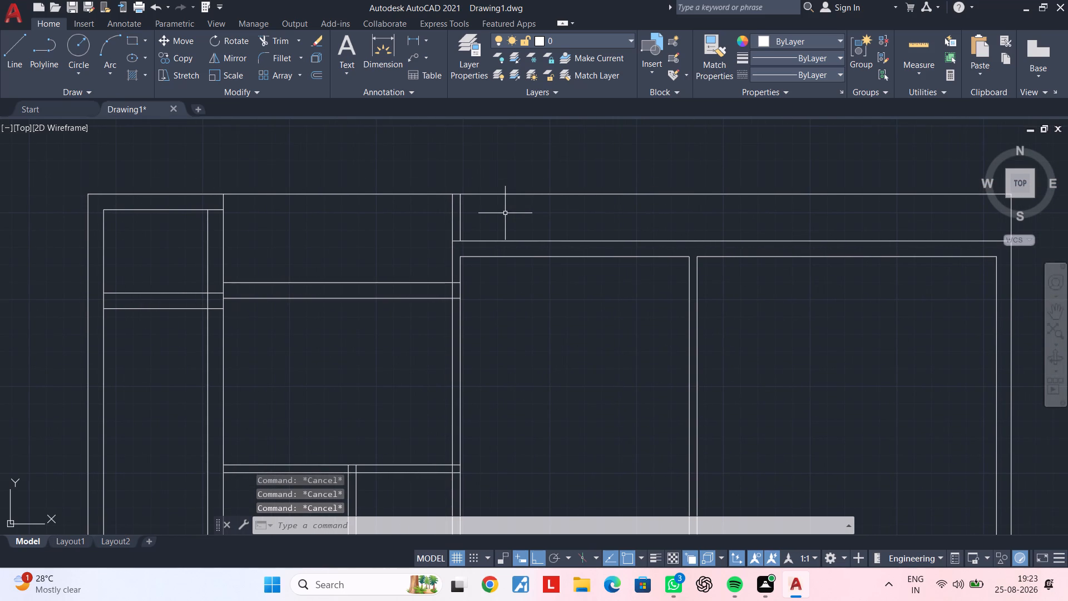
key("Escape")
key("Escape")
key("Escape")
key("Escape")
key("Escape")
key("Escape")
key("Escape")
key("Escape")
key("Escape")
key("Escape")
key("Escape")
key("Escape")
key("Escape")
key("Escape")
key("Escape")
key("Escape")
Clean up the thick horizontal wall's junction with the middle partition by trimming its stubs and the partition line between them.
type("tr")
key("space")
scroll(446, 290, "up", 2)
left_click(466, 271)
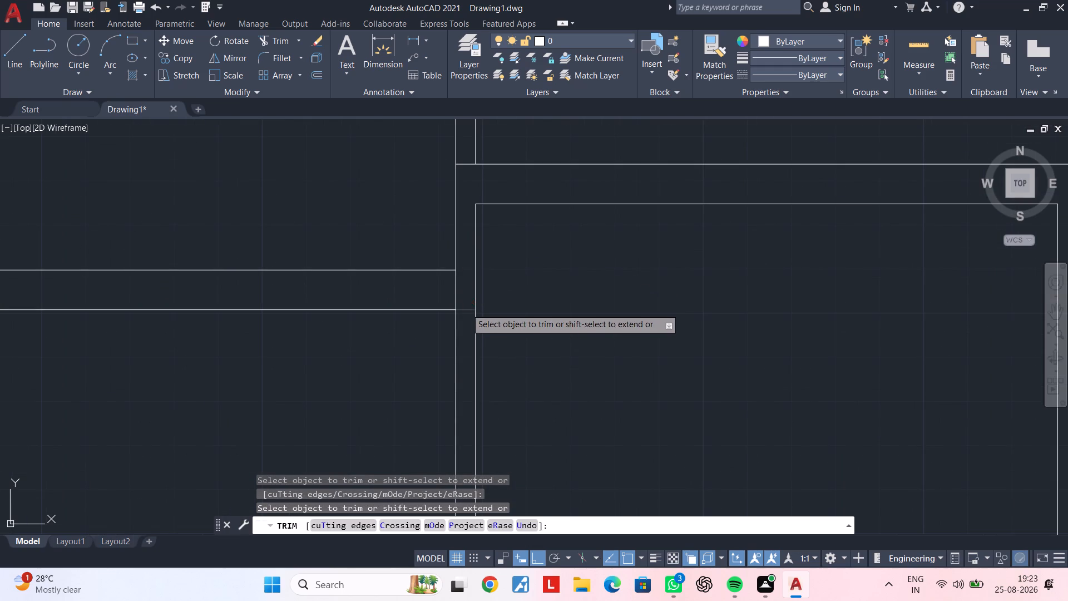
left_click(466, 308)
left_click(457, 293)
scroll(433, 291, "down", 2)
middle_click_drag(433, 291, 541, 258)
middle_click_drag(444, 262, 536, 262)
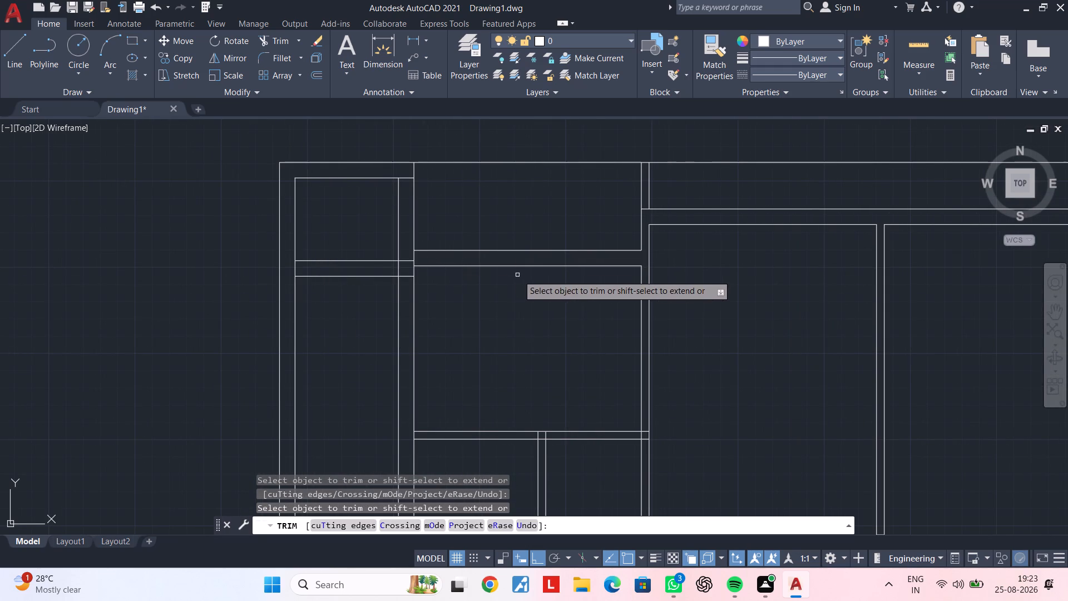
Inspect the overall floor plan and the small rooms between the thick left vertical wall and the middle partition.
middle_click_drag(509, 274, 447, 267)
key("Escape")
key("Escape")
scroll(468, 273, "down", 2)
middle_click_drag(468, 273, 477, 247)
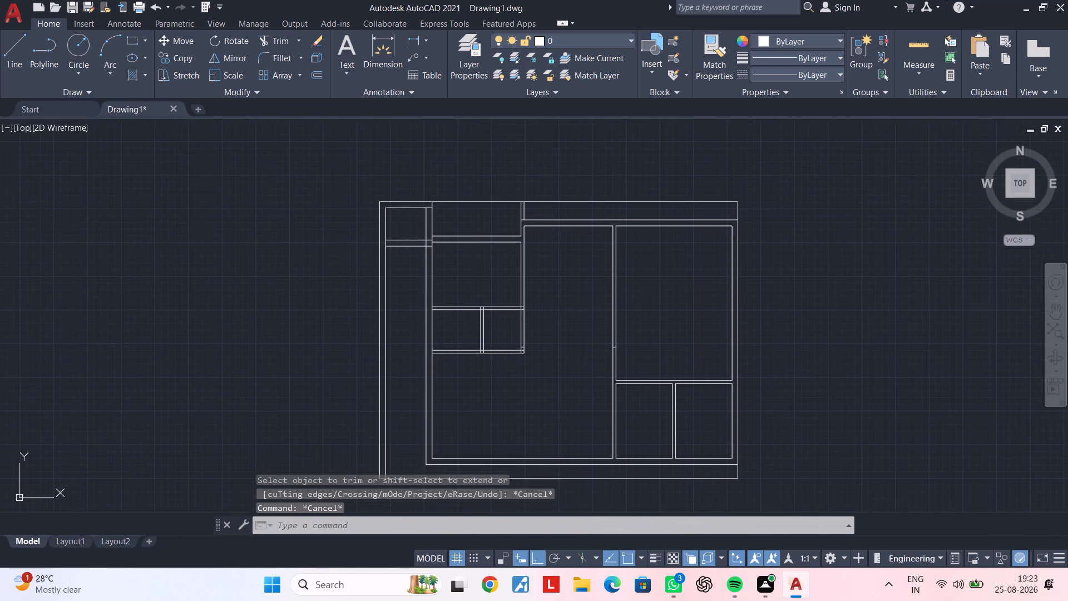
scroll(497, 261, "up", 3)
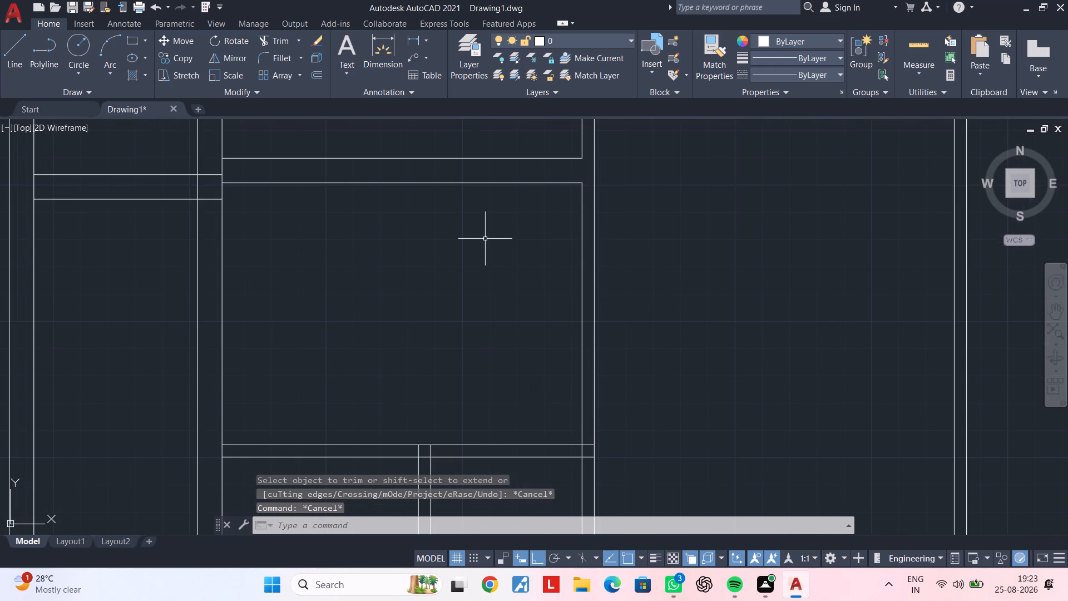
scroll(695, 277, "down", 2)
middle_click_drag(567, 273, 495, 309)
key("Escape")
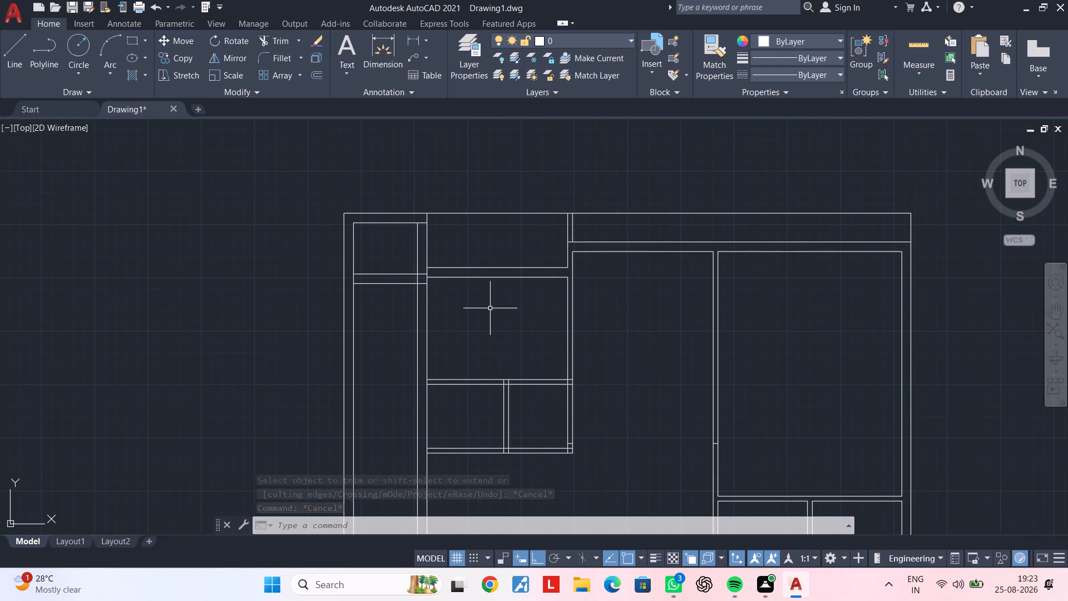
key("Escape")
key("Escape")
key("Escape")
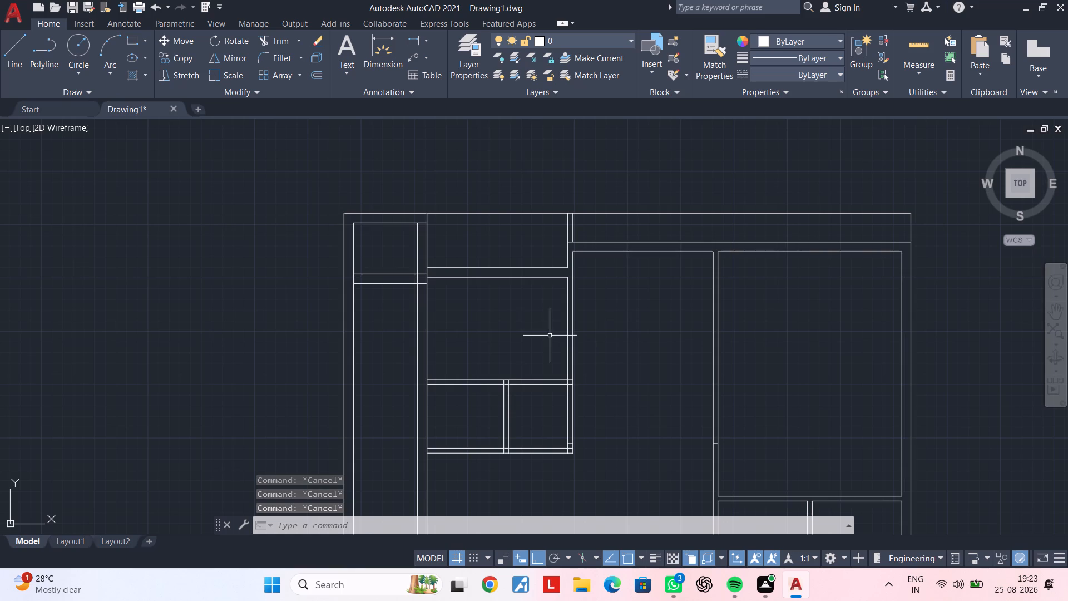
scroll(499, 292, "down", 1)
middle_click_drag(500, 293, 512, 256)
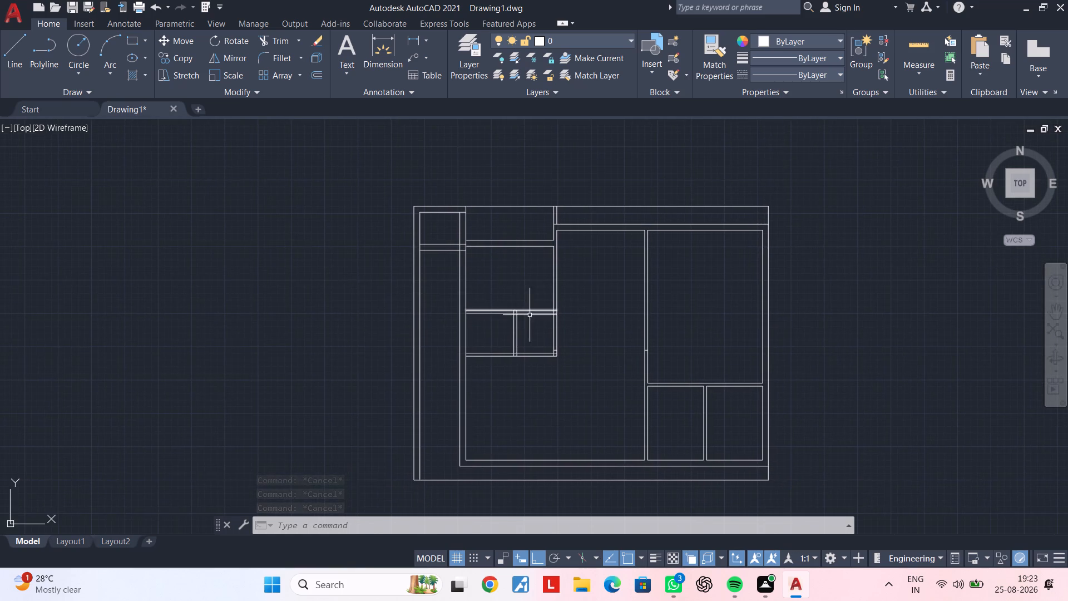
middle_click_drag(523, 372, 519, 396)
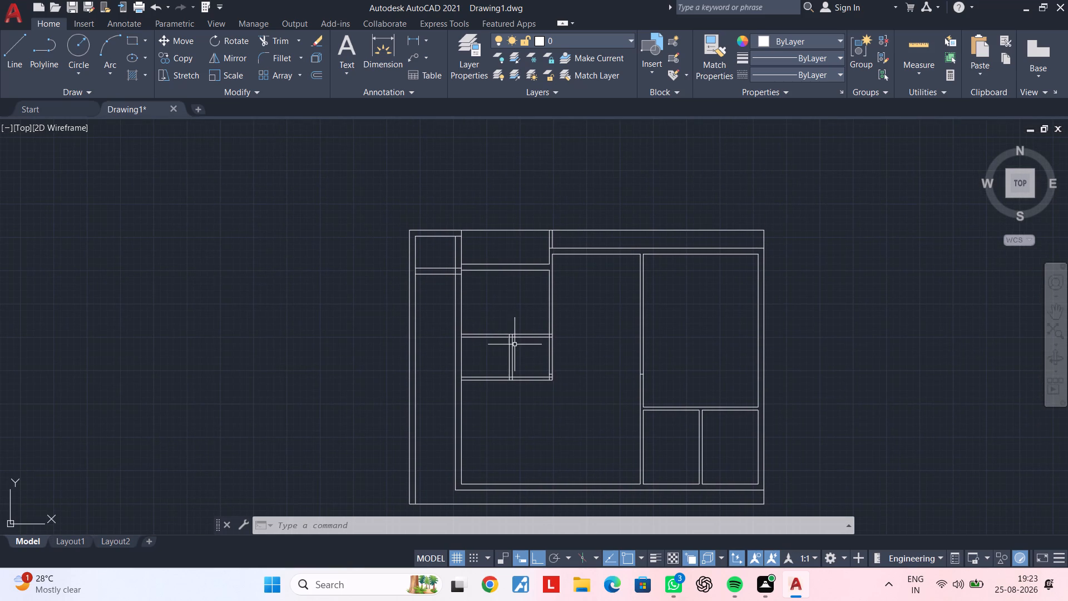
scroll(515, 344, "up", 2)
middle_click_drag(520, 293, 525, 395)
scroll(533, 374, "down", 1)
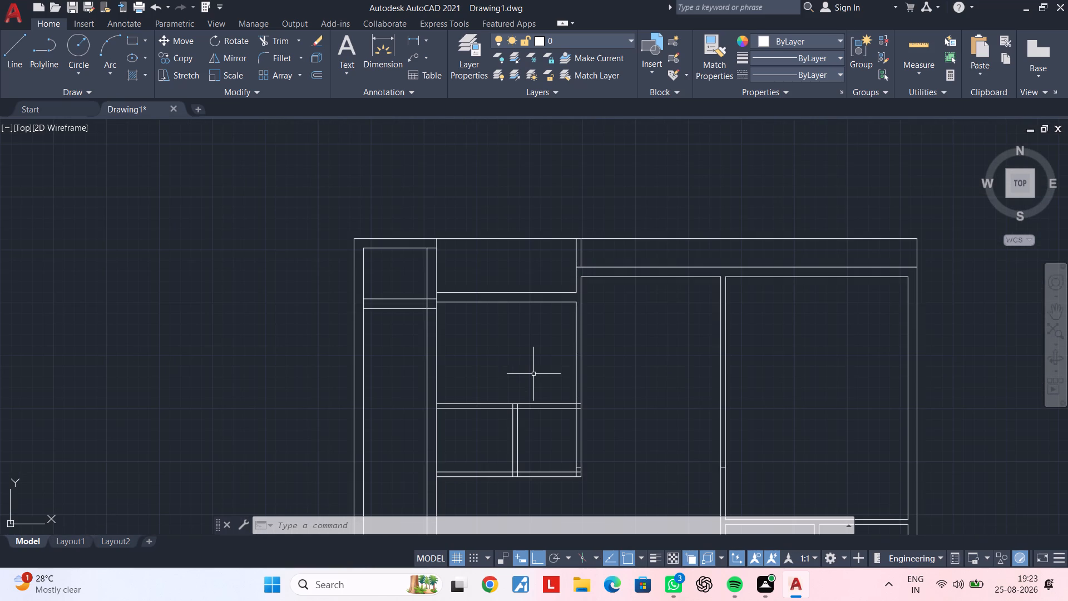
key("Escape")
key("Escape")
middle_click_drag(532, 339, 534, 362)
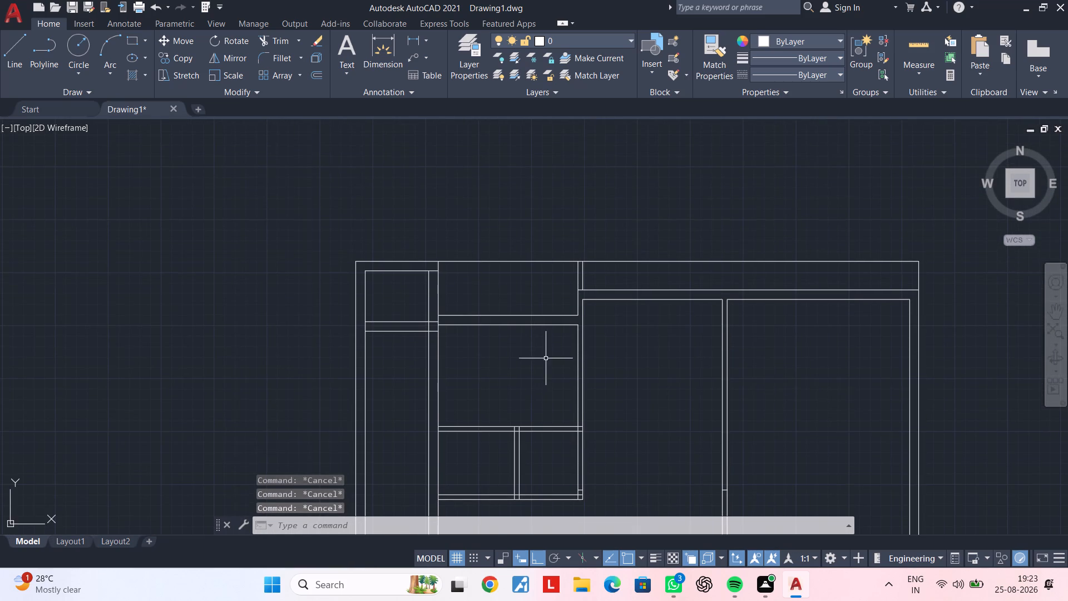
Erase the horizontal and vertical wall lines forming the two small rooms between the thick left wall and the middle partition.
middle_click_drag(546, 358, 582, 316)
left_click(599, 379)
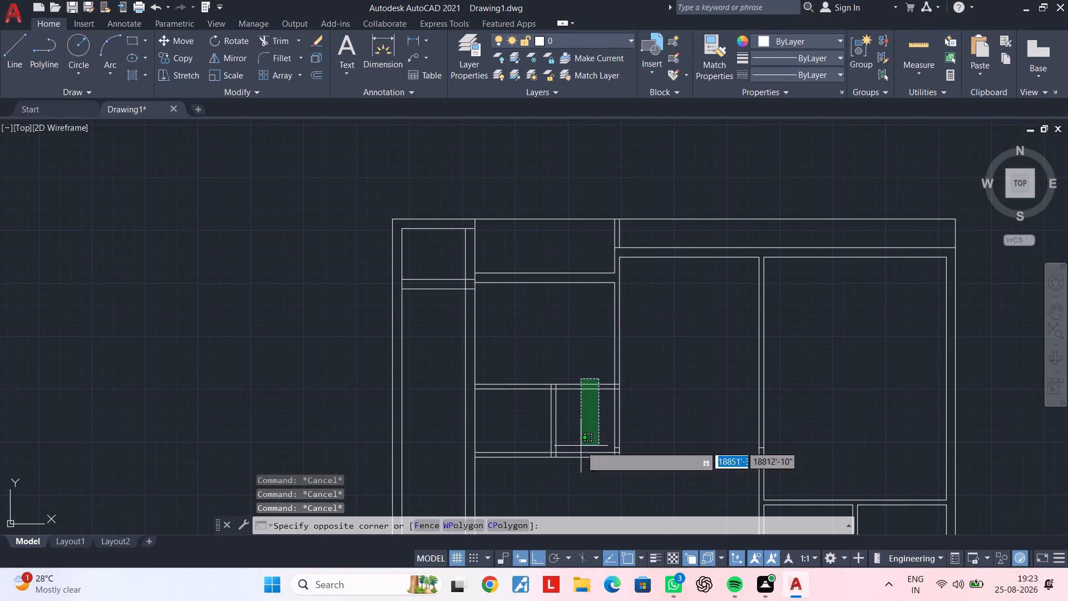
left_click(540, 480)
key("Delete")
Erase the lower line of the thick horizontal wall between the thick left vertical wall and the middle partition.
middle_click_drag(555, 400, 562, 385)
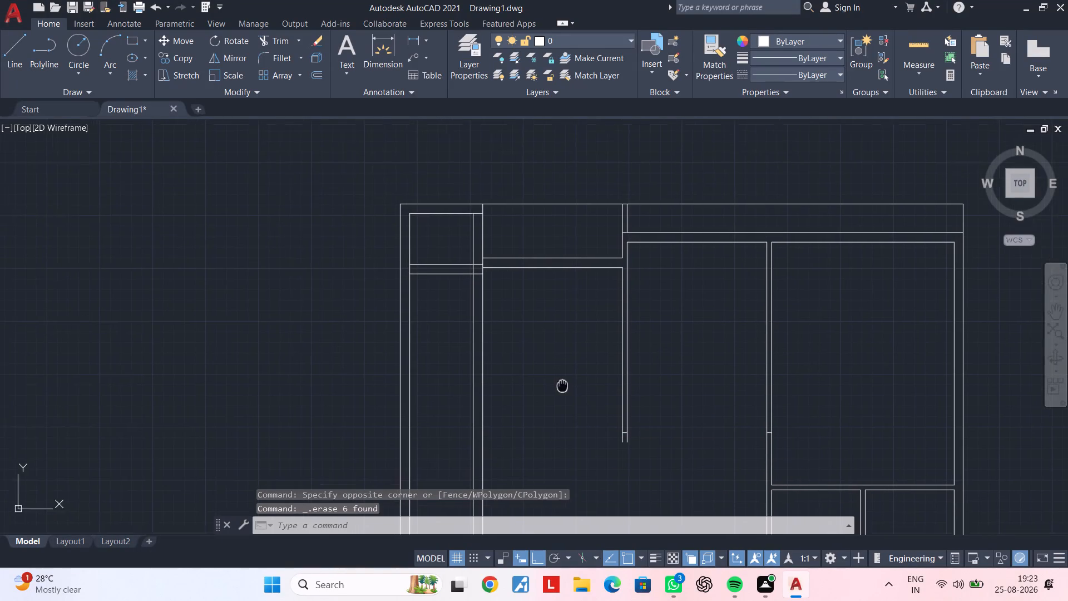
middle_click_drag(562, 385, 564, 379)
middle_click_drag(551, 312, 550, 345)
middle_click_drag(563, 327, 558, 369)
scroll(556, 329, "up", 1)
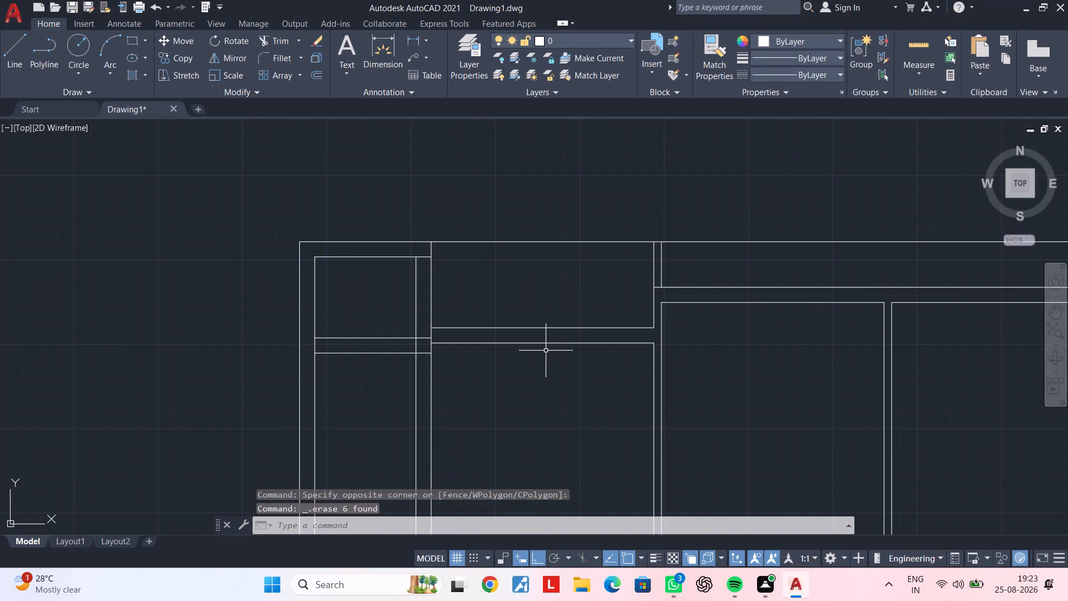
left_click(551, 342)
key("Delete")
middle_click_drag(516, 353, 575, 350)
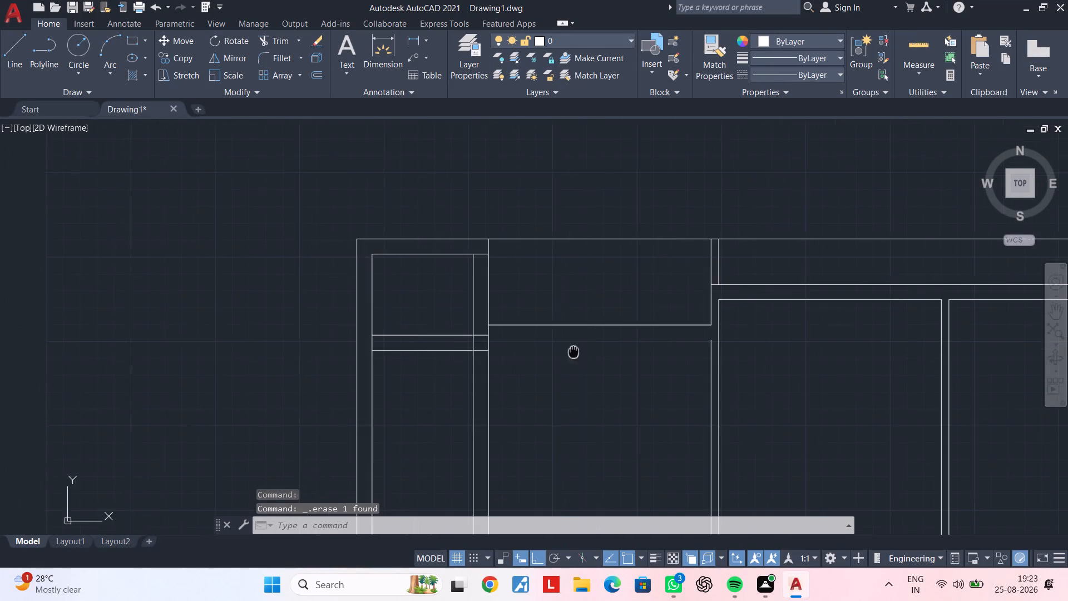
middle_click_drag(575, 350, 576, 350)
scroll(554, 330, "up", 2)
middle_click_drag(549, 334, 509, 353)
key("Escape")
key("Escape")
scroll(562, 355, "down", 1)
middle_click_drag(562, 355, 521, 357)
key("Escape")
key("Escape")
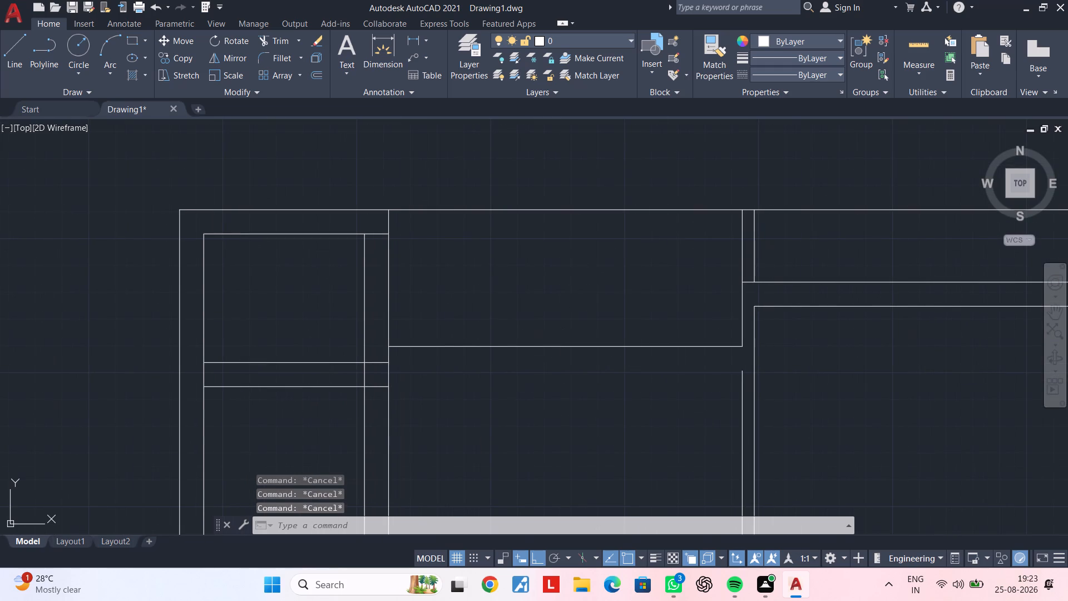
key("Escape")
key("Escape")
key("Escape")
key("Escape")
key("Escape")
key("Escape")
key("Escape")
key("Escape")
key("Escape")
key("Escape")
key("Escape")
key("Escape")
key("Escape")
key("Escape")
Offset the horizontal wall's remaining upper line 4.5" downward as the wall's new lower line.
type("of 4.5\"")
key("Return")
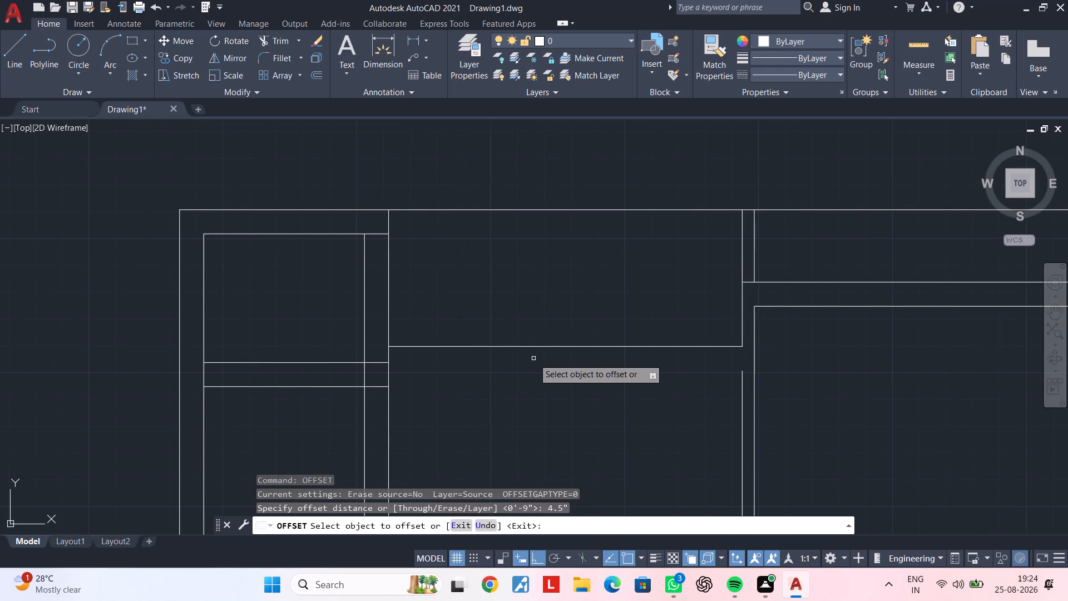
left_click(566, 345)
left_click(560, 372)
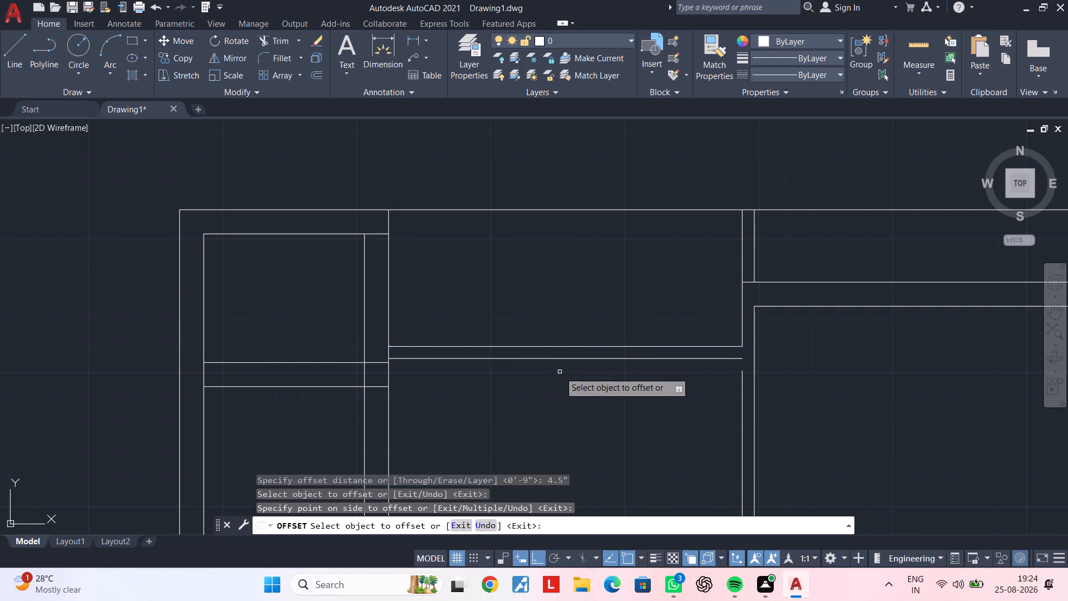
key("Escape")
key("Escape")
Extend the middle partition's left line up to the horizontal wall's new lower line.
middle_click_drag(626, 378, 576, 370)
key("Escape")
key("Escape")
type("ex")
key("space")
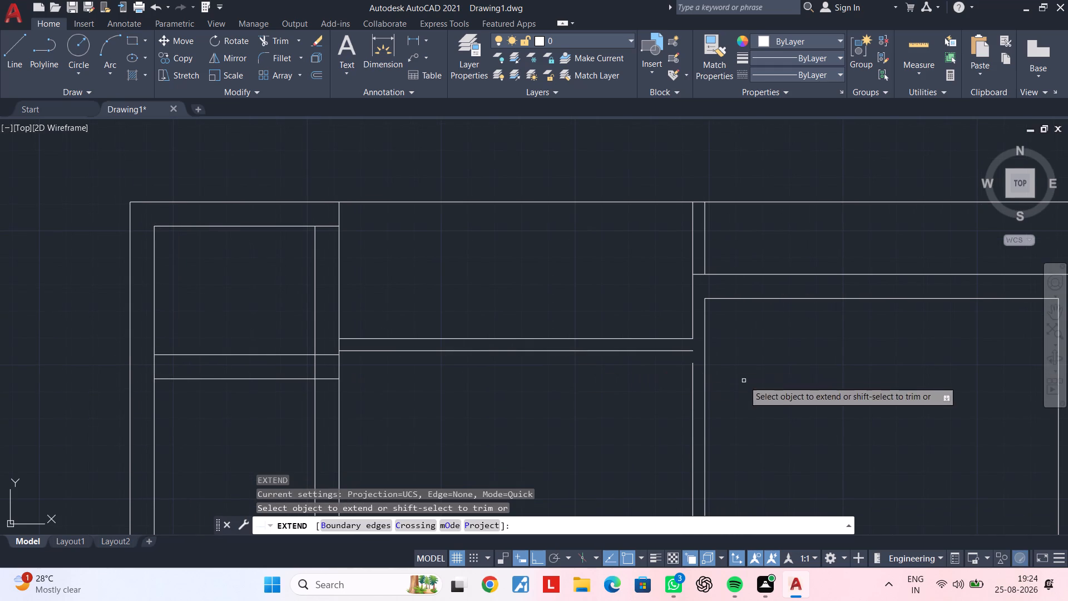
left_click(693, 372)
middle_click_drag(593, 381, 739, 346)
key("Escape")
middle_click_drag(718, 351, 718, 338)
key("Escape")
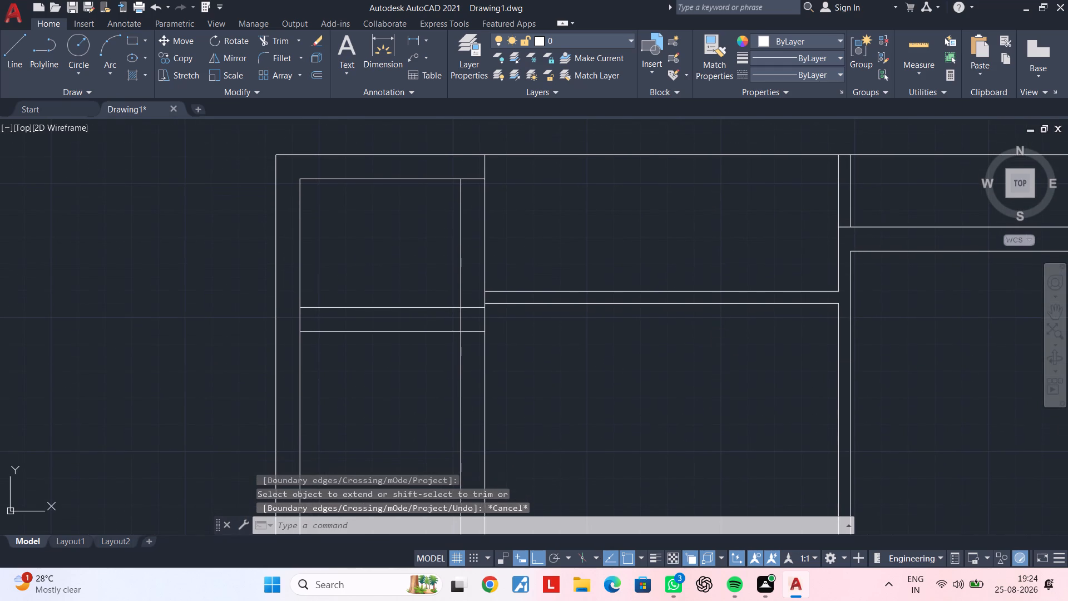
key("Escape")
Offset the horizontal wall's lower line 8' downward to set the room's bottom edge.
type("of")
key("space")
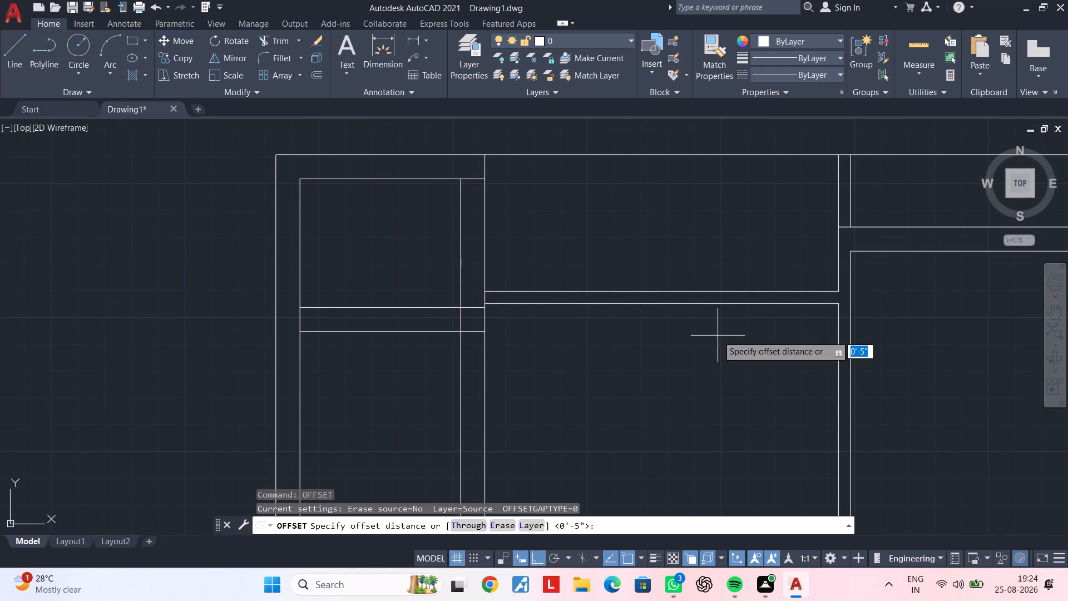
type("8'")
key("Return")
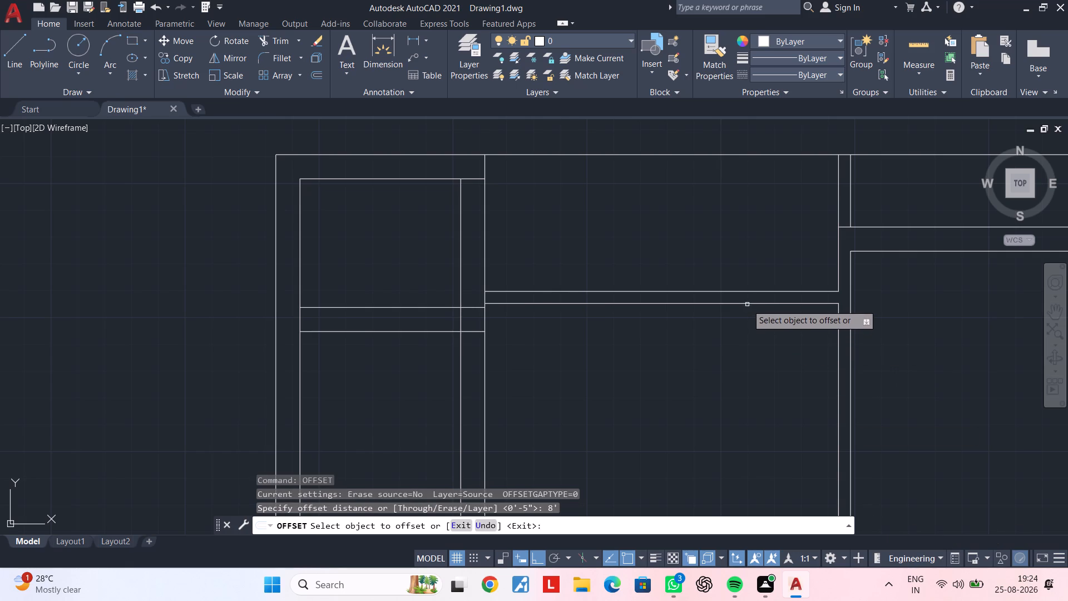
left_click(747, 304)
middle_click_drag(736, 407, 692, 230)
left_click(674, 364)
key("space")
Offset the room's bottom edge line 4.5" downward to form a thin horizontal wall.
key("space")
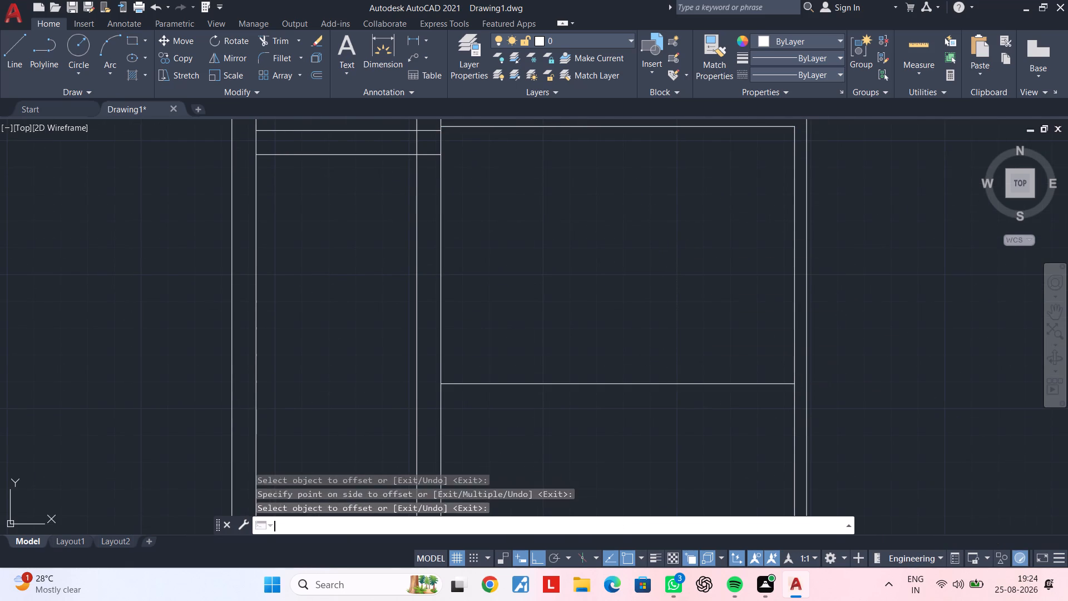
type("4.5\"")
key("Return")
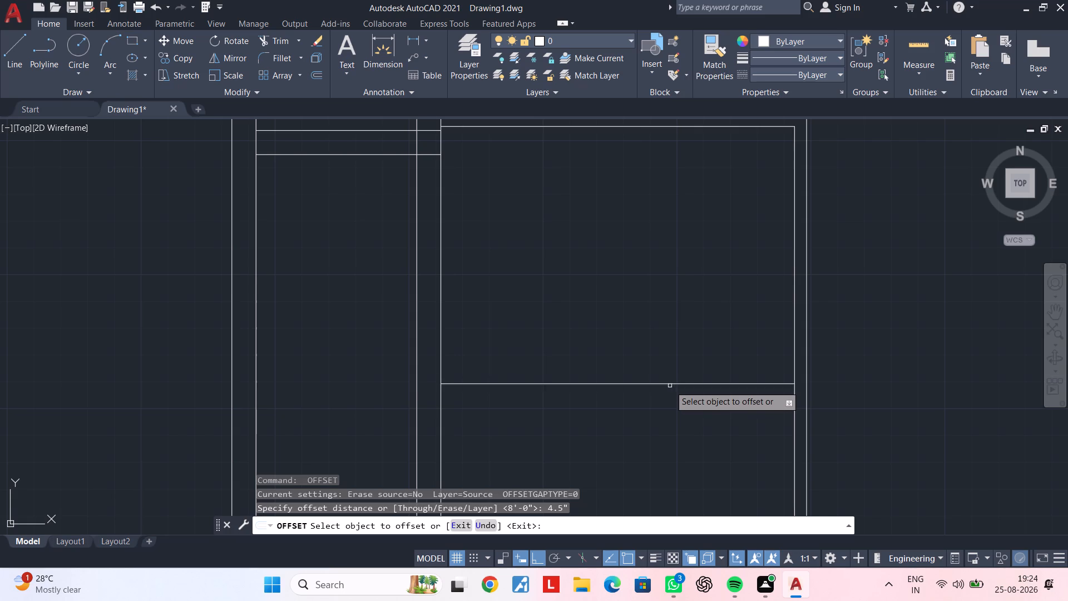
left_click(670, 383)
left_click(670, 426)
middle_click_drag(670, 426, 686, 375)
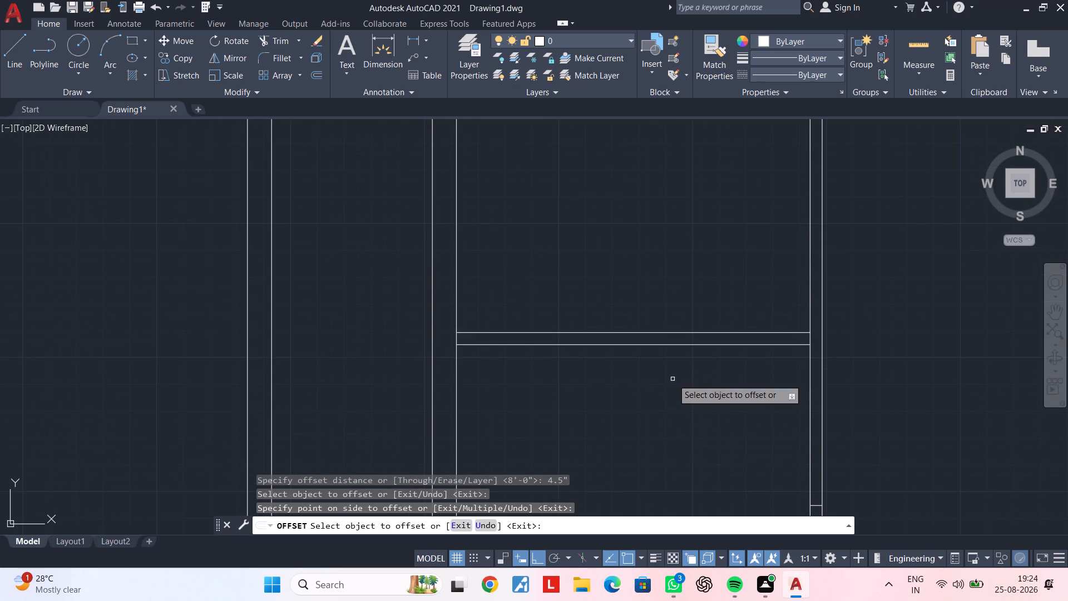
key("space")
Offset the thin horizontal wall's lower line 5' downward to set the bottom edge of the space below.
key("space")
type("5'")
key("Return")
left_click(614, 345)
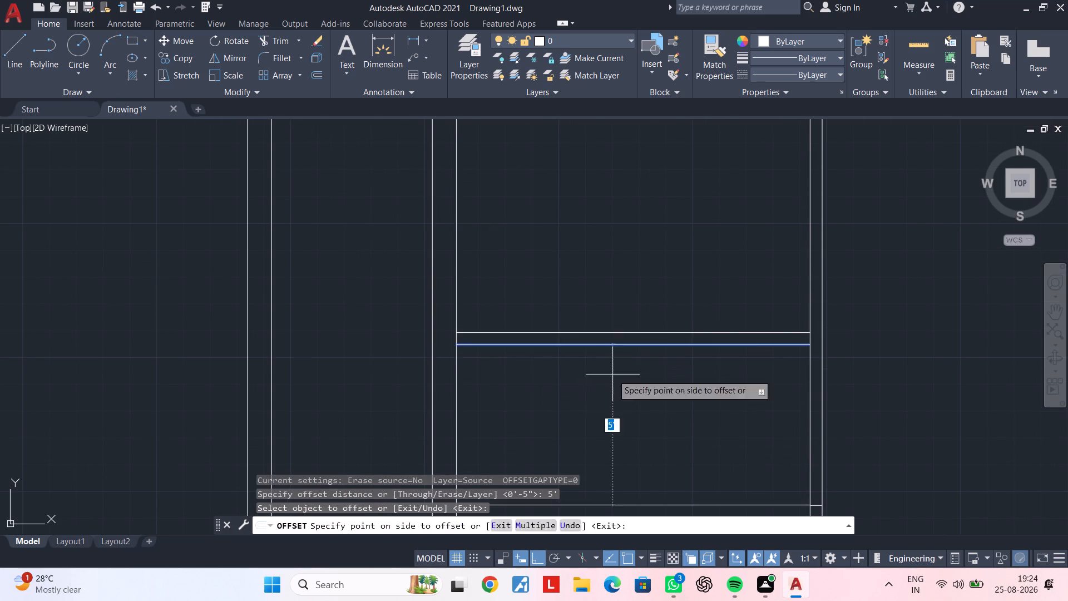
left_click(625, 437)
middle_click_drag(660, 451, 713, 275)
middle_click_drag(724, 332, 652, 349)
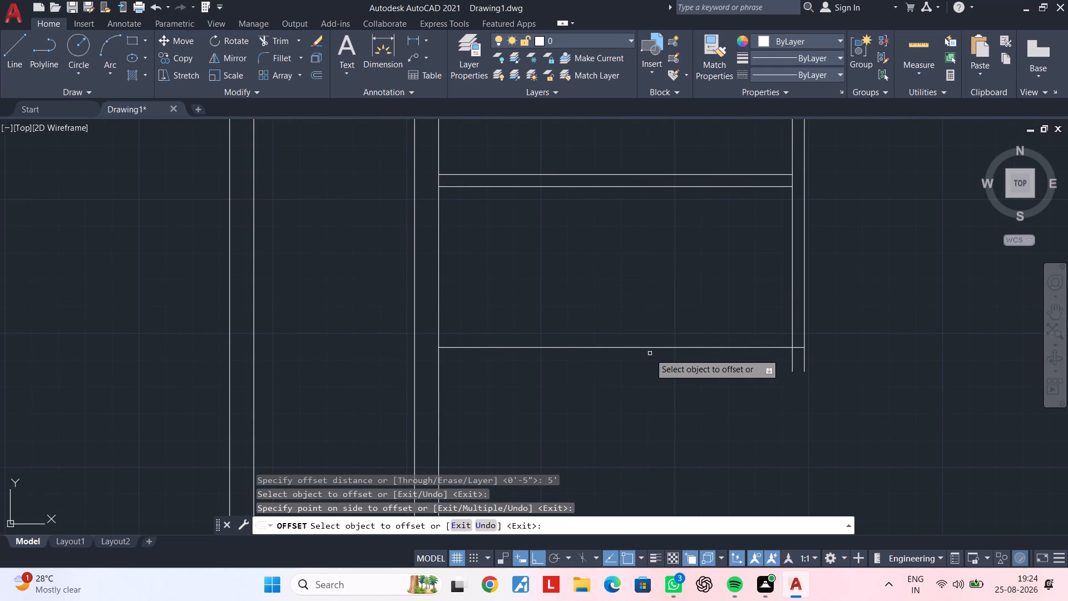
key("space")
Offset the lowest horizontal line 4.5" downward to form the second thin horizontal wall.
key("space")
type("4.5\"")
key("Return")
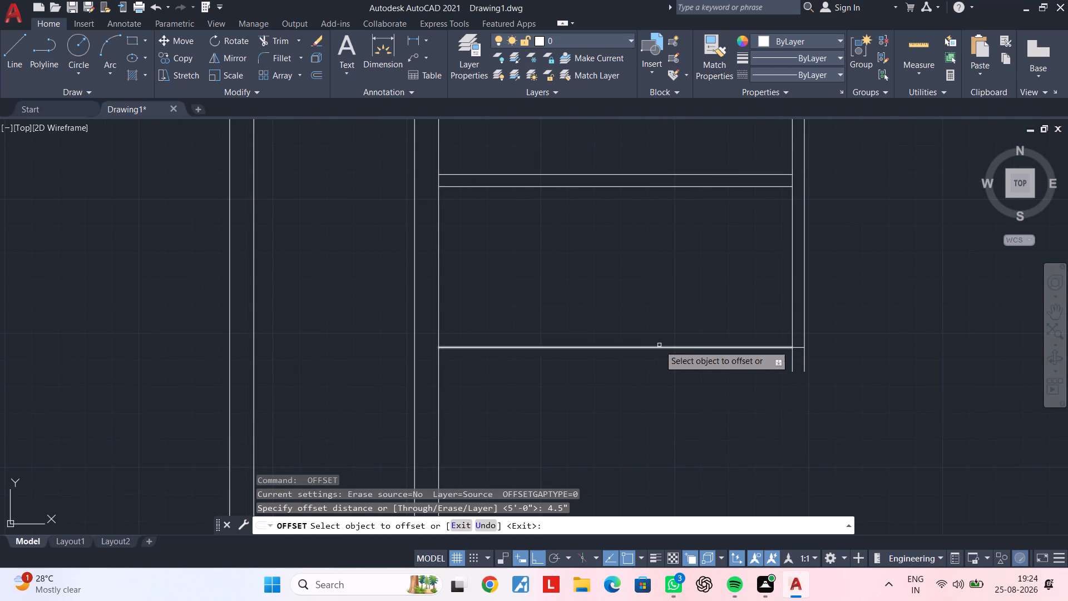
left_click(660, 347)
left_click(661, 368)
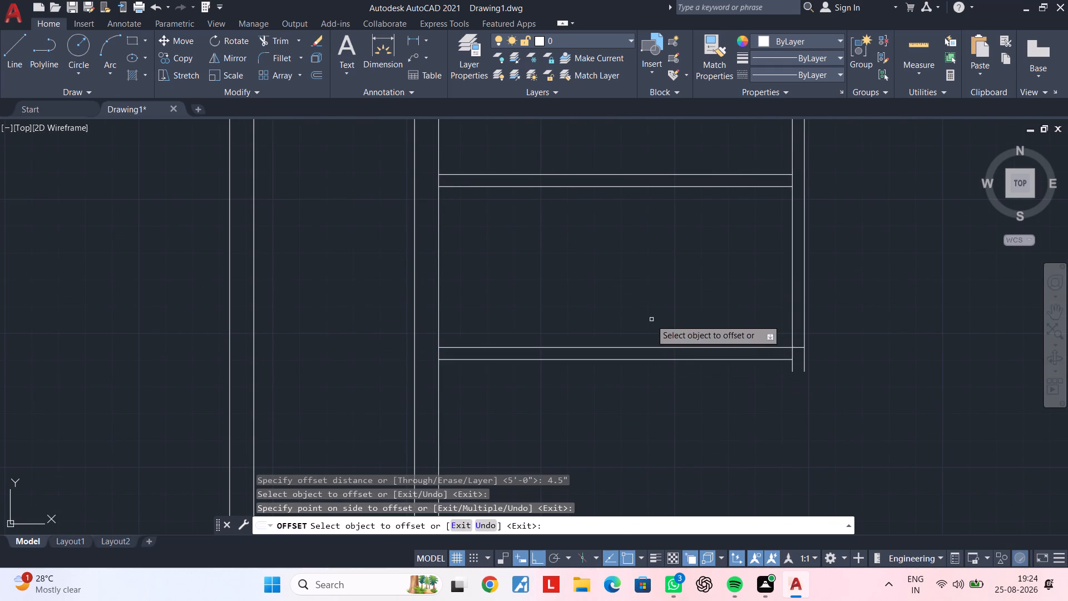
middle_click_drag(645, 321, 639, 364)
key("space")
Offset the thick left vertical wall's right line 6' to the right to divide the space between the two thin walls.
key("space")
type("6'")
key("Return")
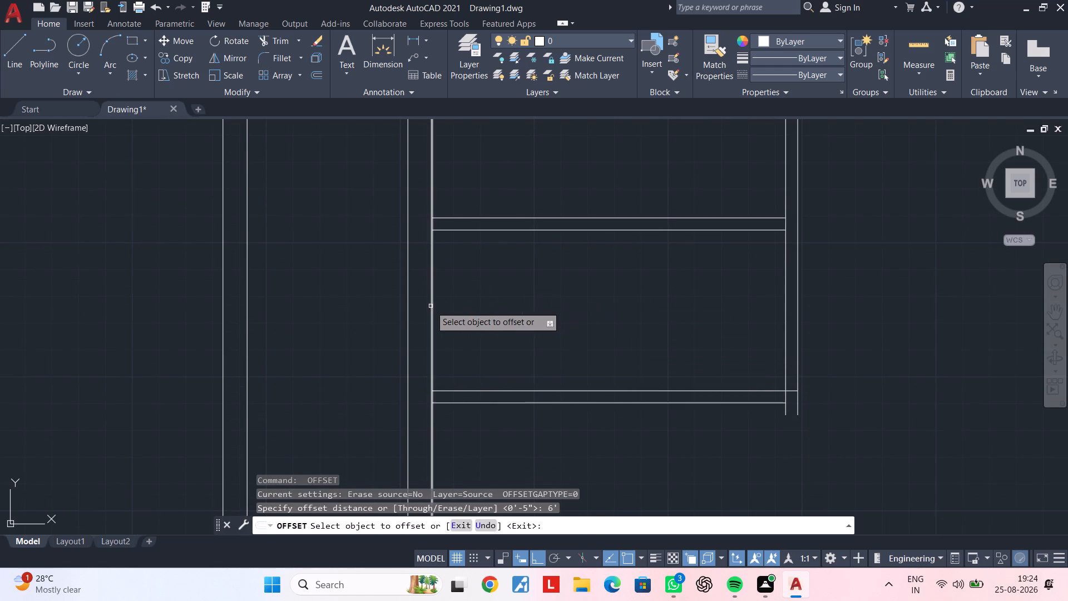
left_click(431, 306)
left_click(637, 306)
key("Escape")
key("Escape")
key("Escape")
Trim the new vertical dividing line above the upper thin wall's lower line and below the lower thin wall.
type("tr")
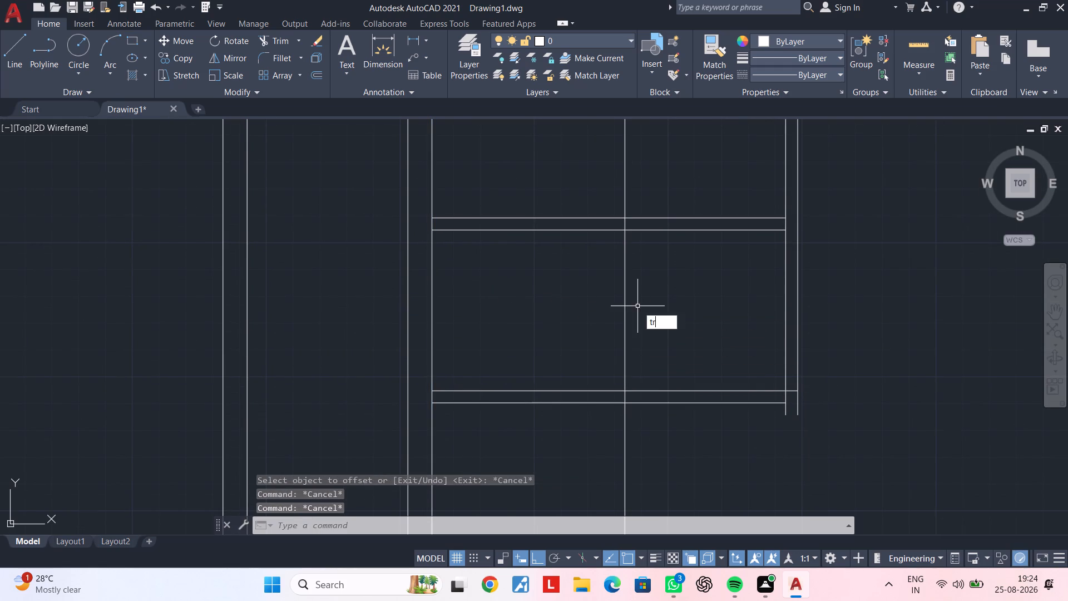
key("space")
left_click(626, 224)
left_click(654, 194)
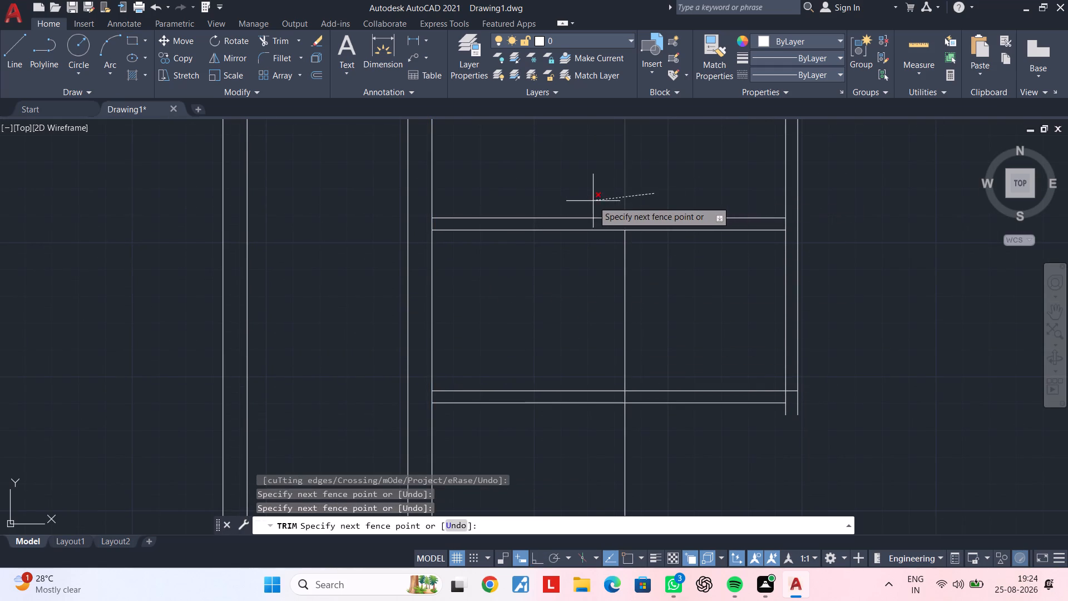
left_click(593, 201)
left_click(691, 445)
left_click(612, 457)
key("Escape")
key("Escape")
middle_click_drag(689, 364, 696, 357)
key("Escape")
key("Escape")
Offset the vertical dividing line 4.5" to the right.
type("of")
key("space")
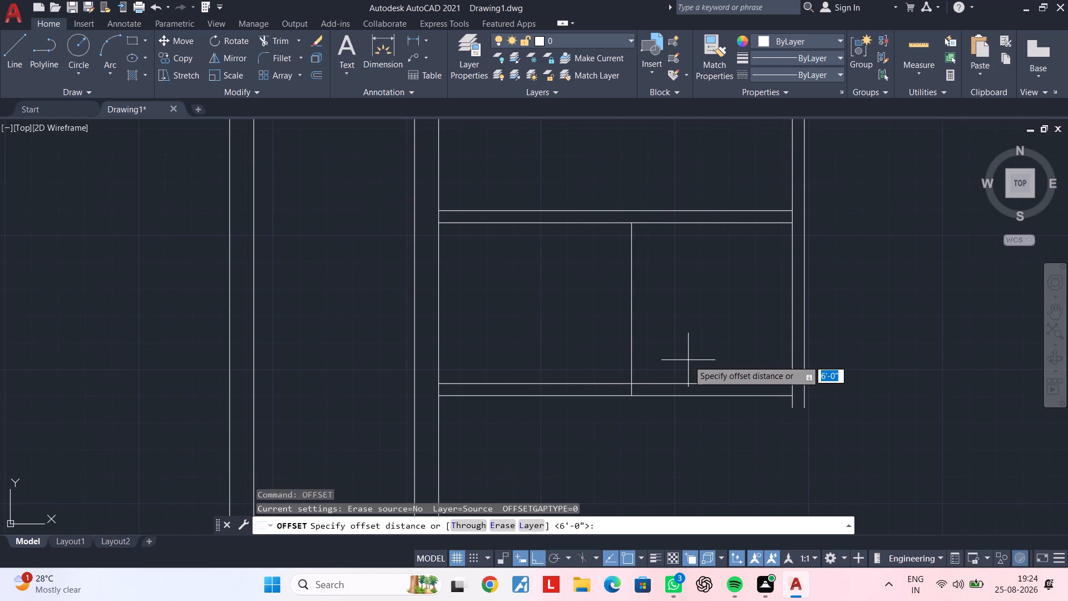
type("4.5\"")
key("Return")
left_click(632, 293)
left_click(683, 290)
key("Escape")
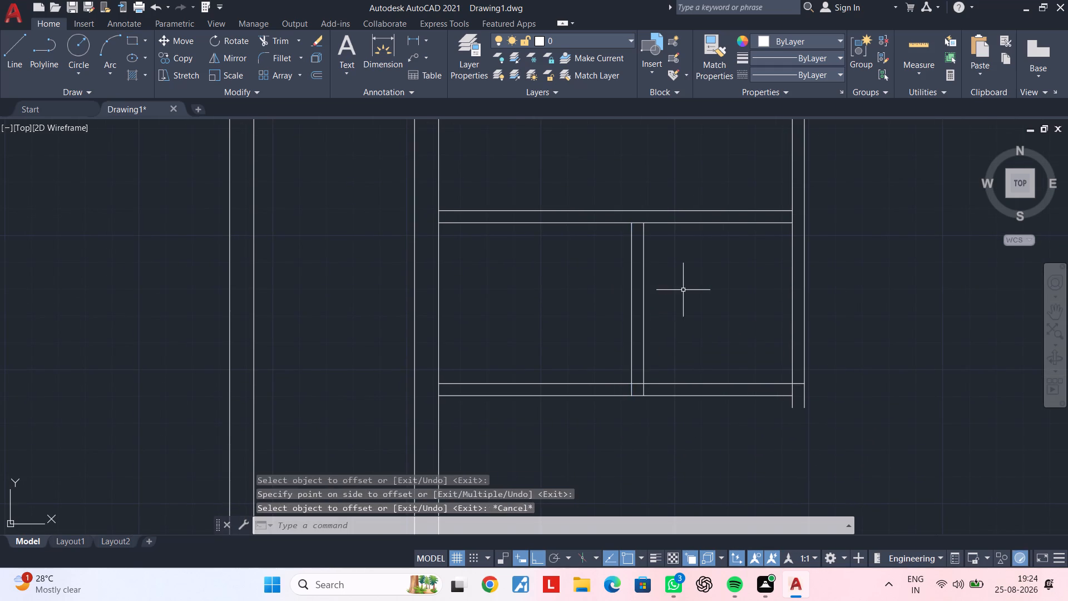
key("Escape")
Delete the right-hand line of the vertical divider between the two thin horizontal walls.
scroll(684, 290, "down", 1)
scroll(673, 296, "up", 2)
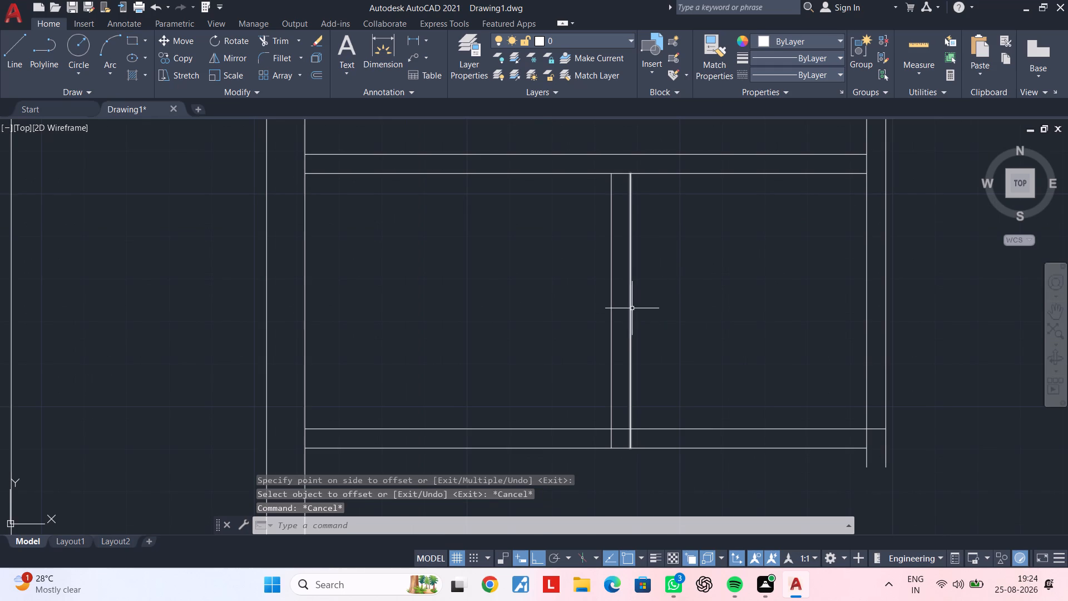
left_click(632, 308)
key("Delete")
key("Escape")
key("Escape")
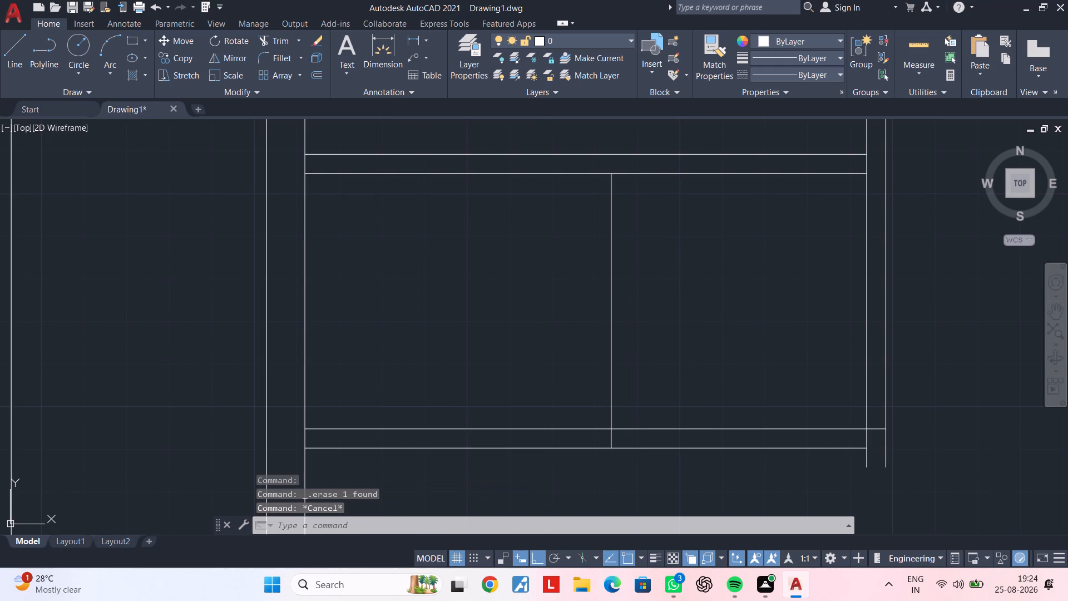
Offset the vertical divider line between the two thin horizontal walls 4.5" to the right.
type("of 4.5\"")
key("Return")
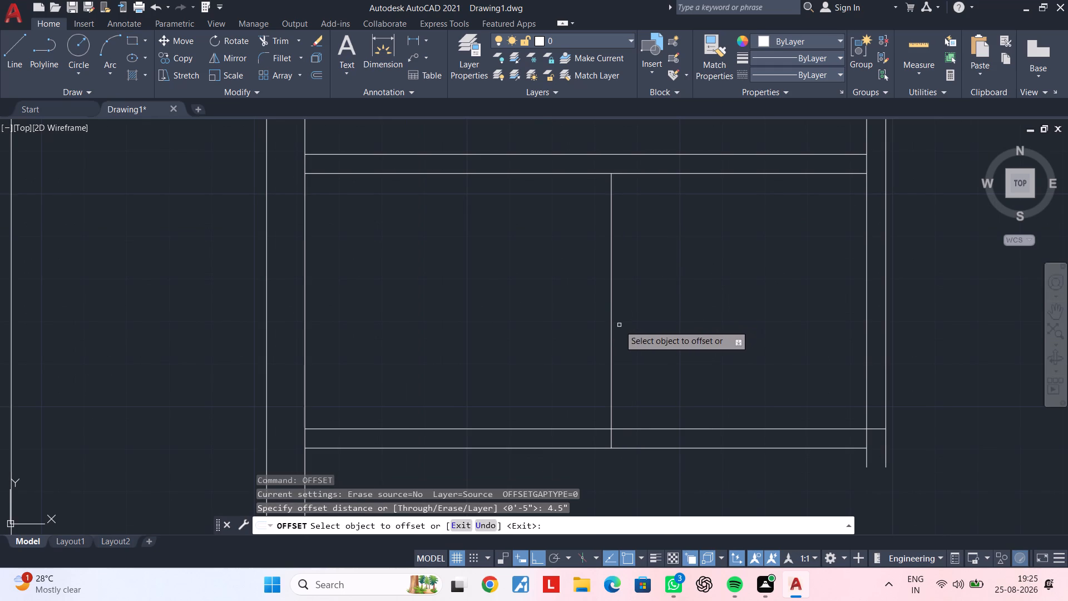
left_click(612, 325)
left_click(640, 325)
scroll(651, 328, "down", 4)
middle_click_drag(656, 323, 589, 313)
key("Escape")
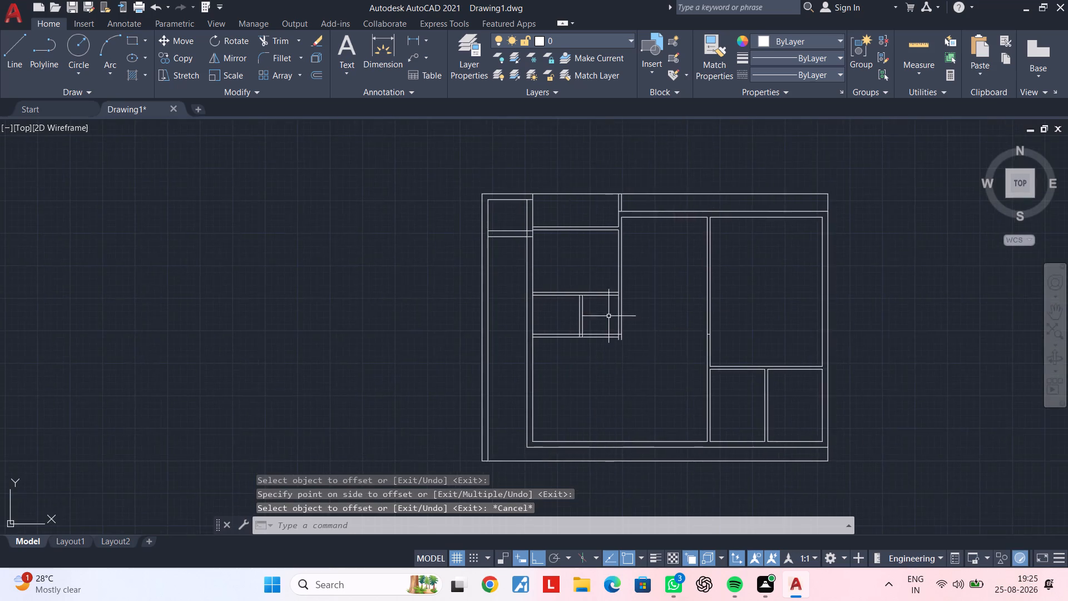
key("Escape")
Extend the lower thin wall's lower line to the outer line of the vertical wall at its right end.
scroll(606, 320, "up", 3)
middle_click_drag(588, 324, 648, 325)
key("Escape")
key("Escape")
key("Escape")
key("Escape")
middle_click_drag(649, 293, 649, 265)
key("Escape")
key("Escape")
key("Escape")
middle_click_drag(693, 361, 657, 352)
key("Escape")
key("e")
key("Escape")
key("Escape")
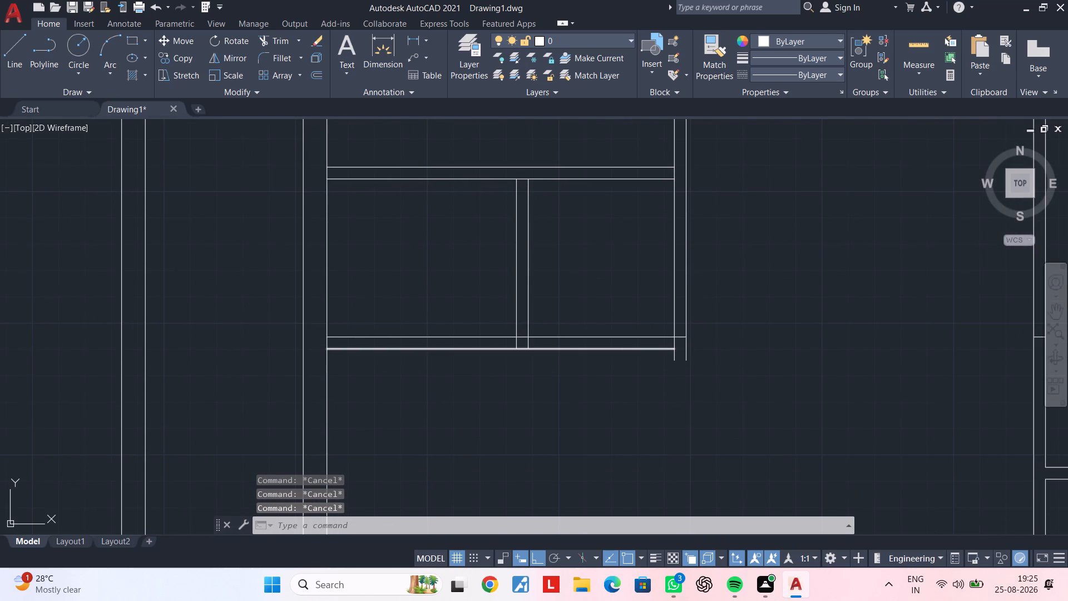
key("Escape")
key("Escape")
key("Escape")
type("ex")
key("space")
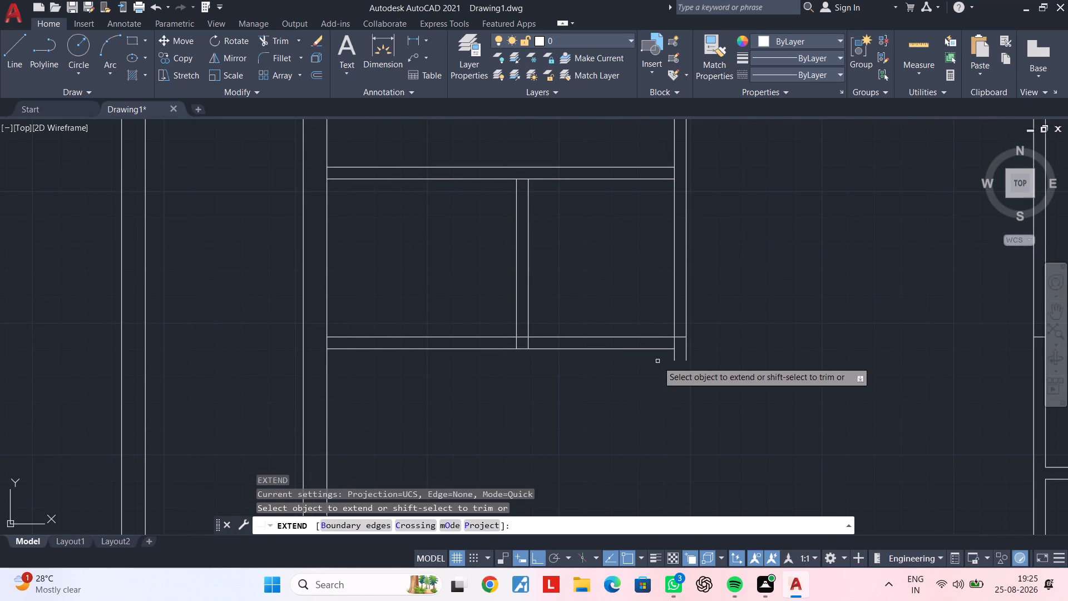
left_click(664, 349)
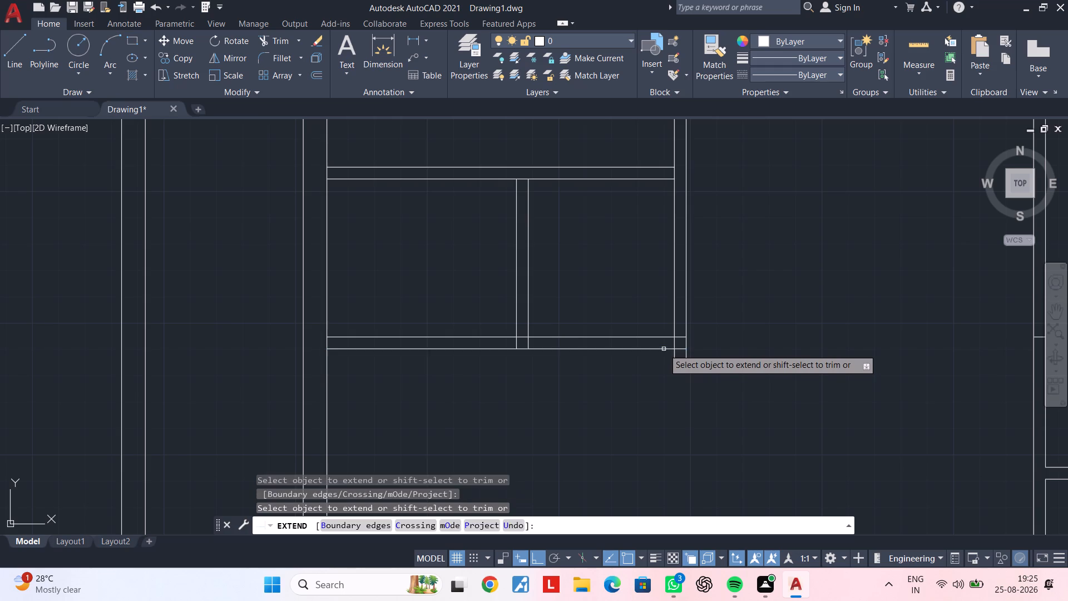
key("Escape")
key("Escape")
Trim the crossing segments and the two vertical stubs where the lower thin wall meets the right vertical wall, leaving a clean corner.
type("tr")
key("space")
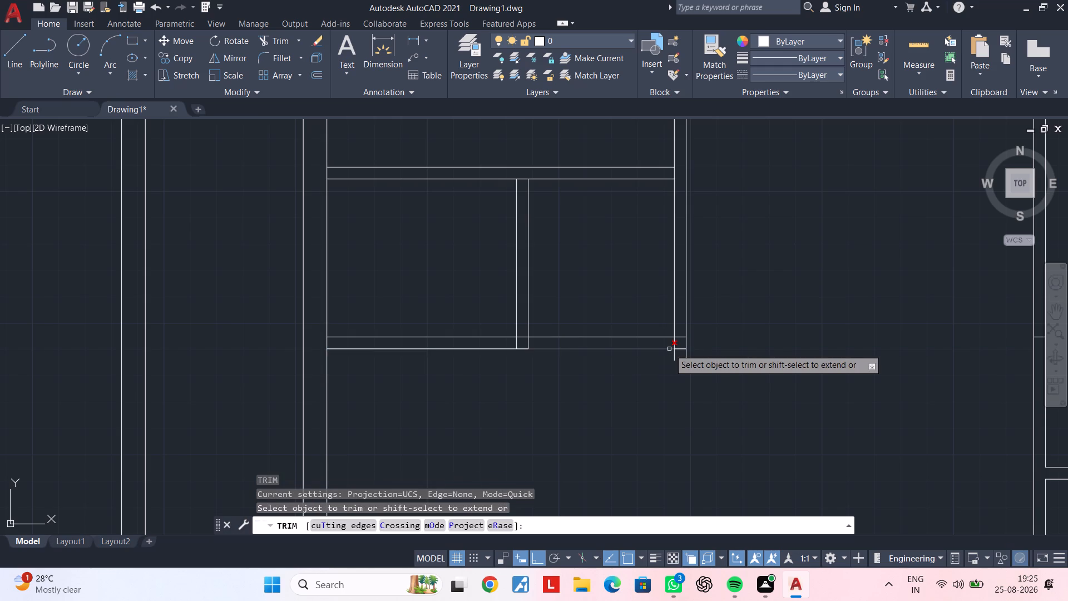
key("Escape")
key("Escape")
key("Escape")
key("Escape")
key("space")
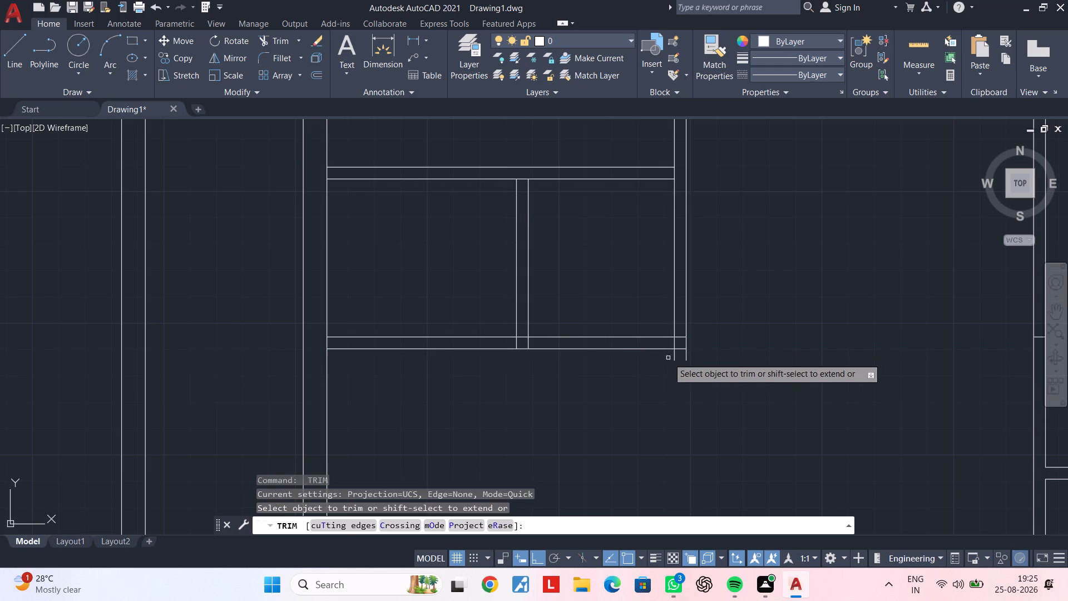
scroll(671, 346, "up", 3)
left_click(674, 338)
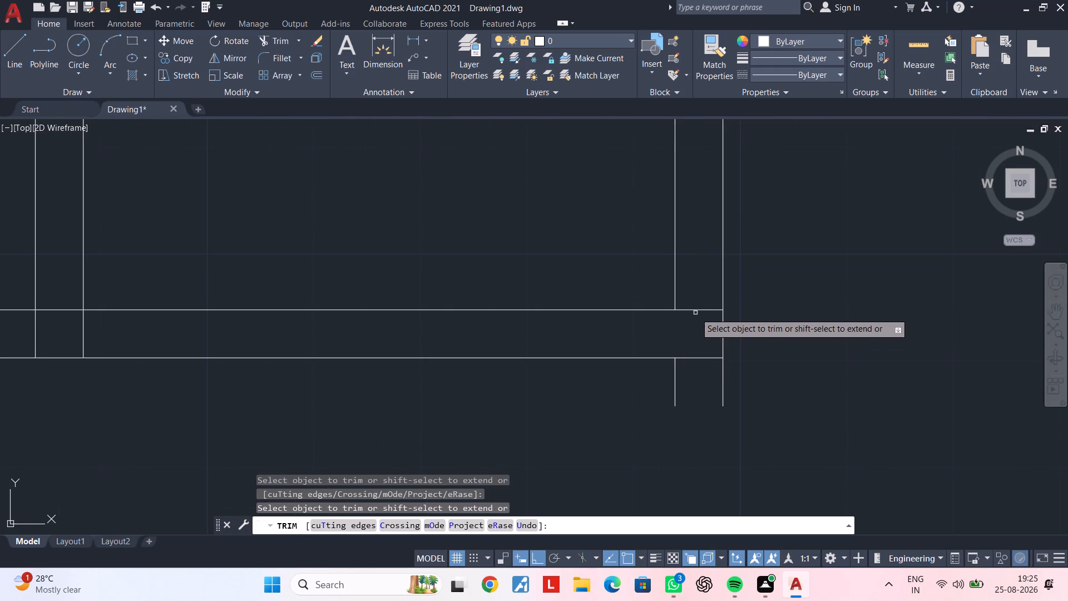
left_click(695, 312)
left_click(671, 385)
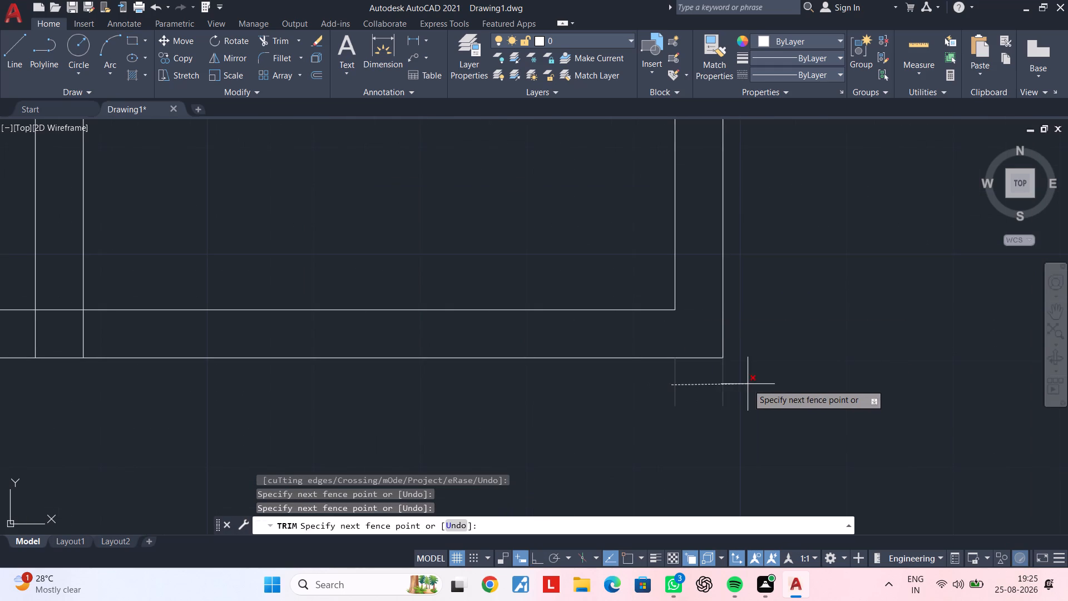
left_click(748, 384)
Trim both divider lines inside the lower thin wall and the wall's upper line between them to open the junction.
middle_click_drag(748, 384, 811, 367)
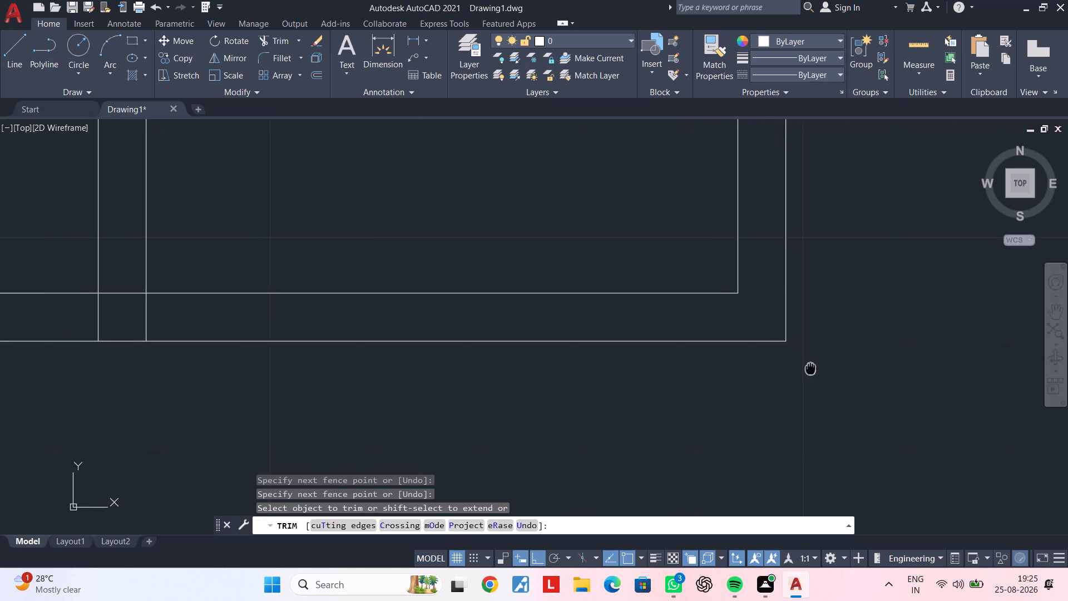
middle_click_drag(811, 367, 812, 367)
scroll(740, 367, "down", 2)
middle_click_drag(740, 367, 641, 367)
middle_click_drag(558, 366, 731, 354)
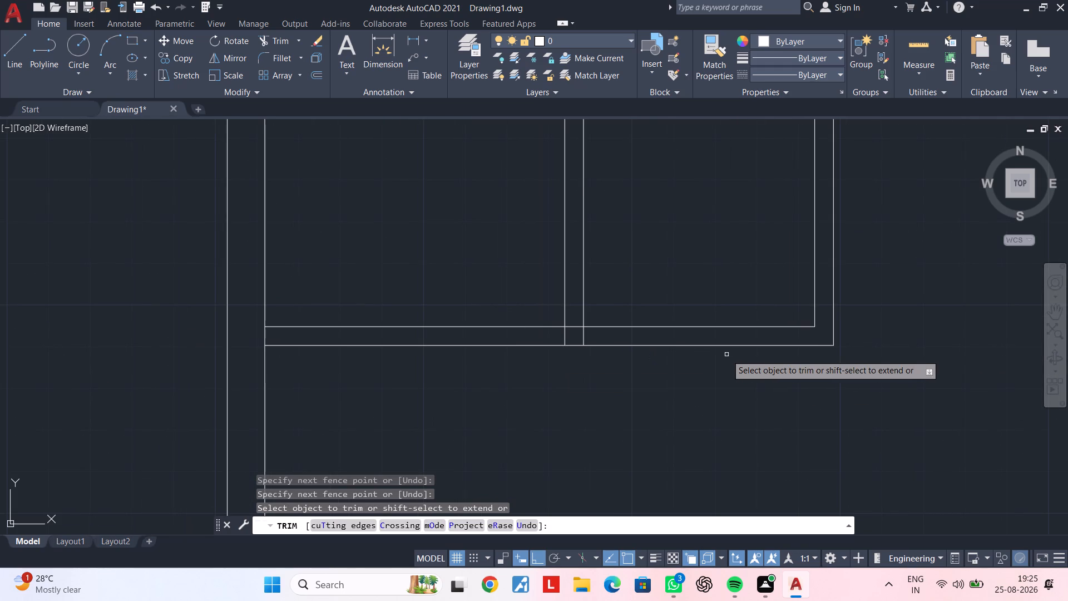
scroll(722, 355, "down", 1)
middle_click_drag(703, 357, 760, 361)
scroll(684, 351, "up", 3)
left_click(725, 339)
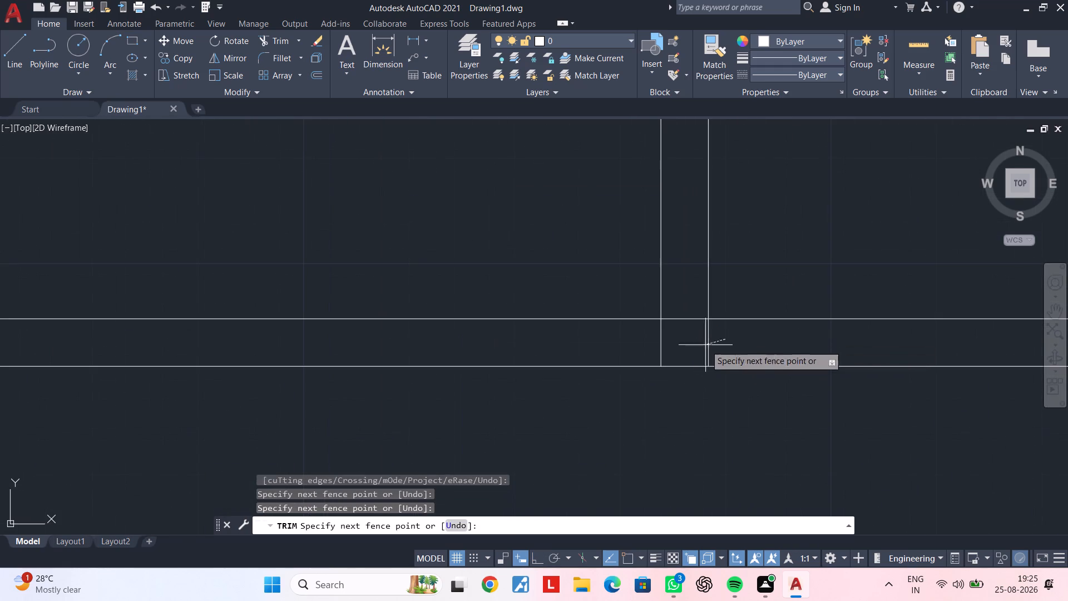
left_click(574, 355)
left_click(684, 319)
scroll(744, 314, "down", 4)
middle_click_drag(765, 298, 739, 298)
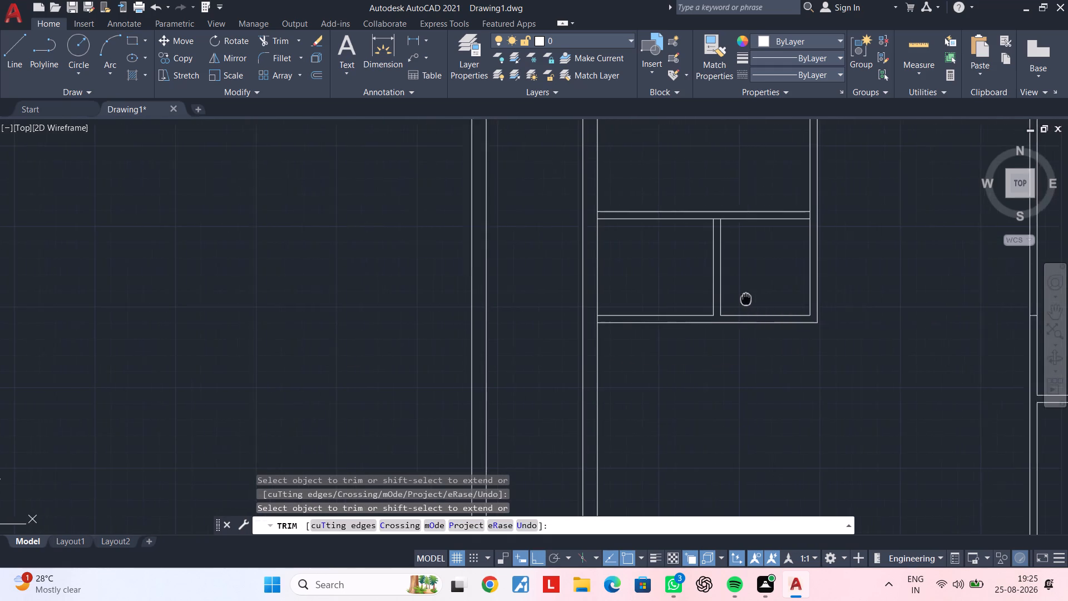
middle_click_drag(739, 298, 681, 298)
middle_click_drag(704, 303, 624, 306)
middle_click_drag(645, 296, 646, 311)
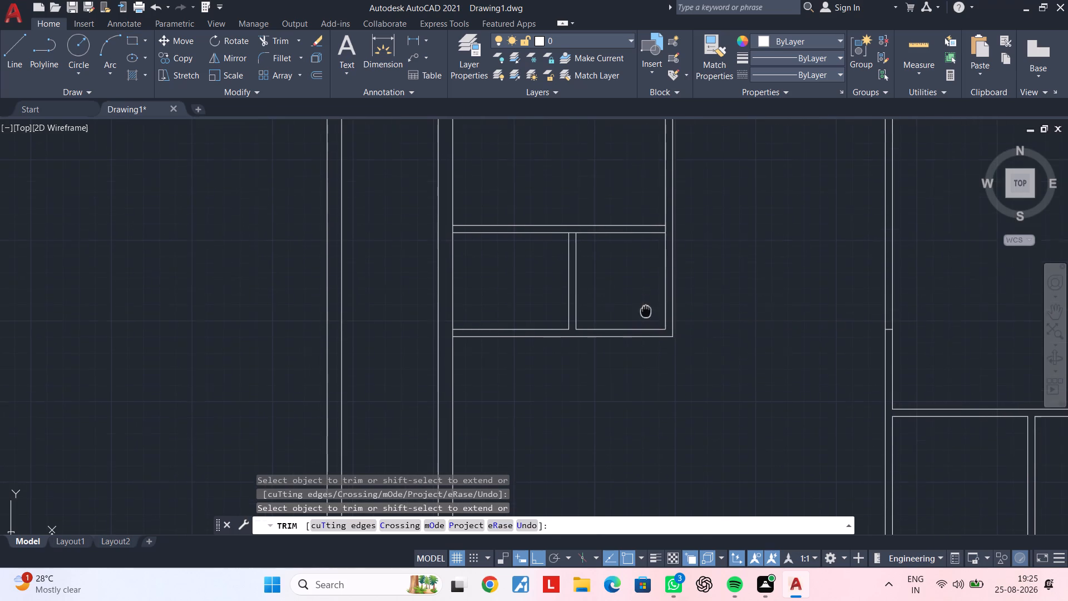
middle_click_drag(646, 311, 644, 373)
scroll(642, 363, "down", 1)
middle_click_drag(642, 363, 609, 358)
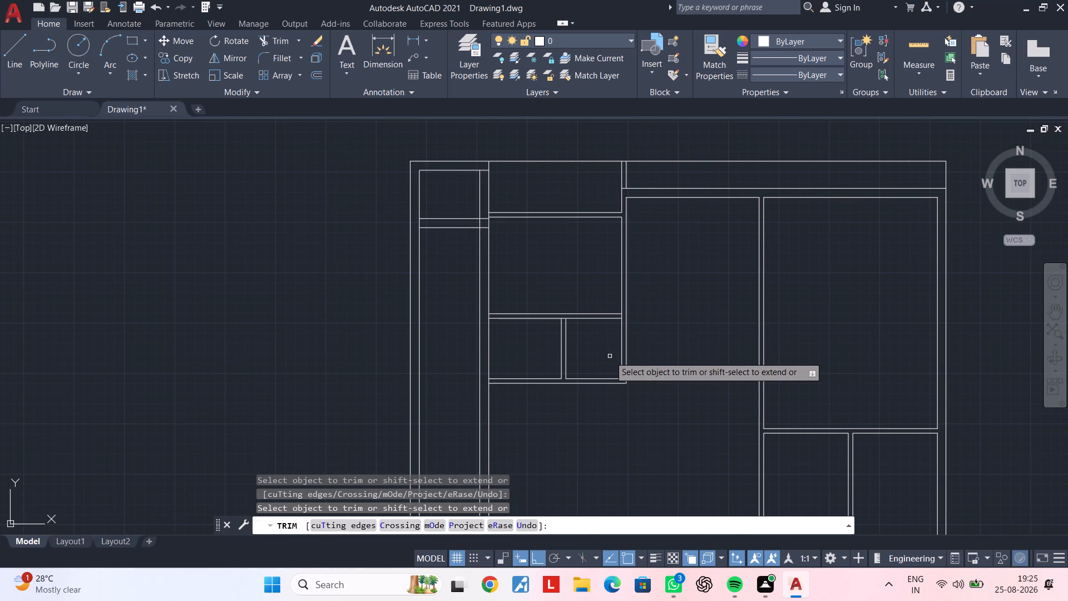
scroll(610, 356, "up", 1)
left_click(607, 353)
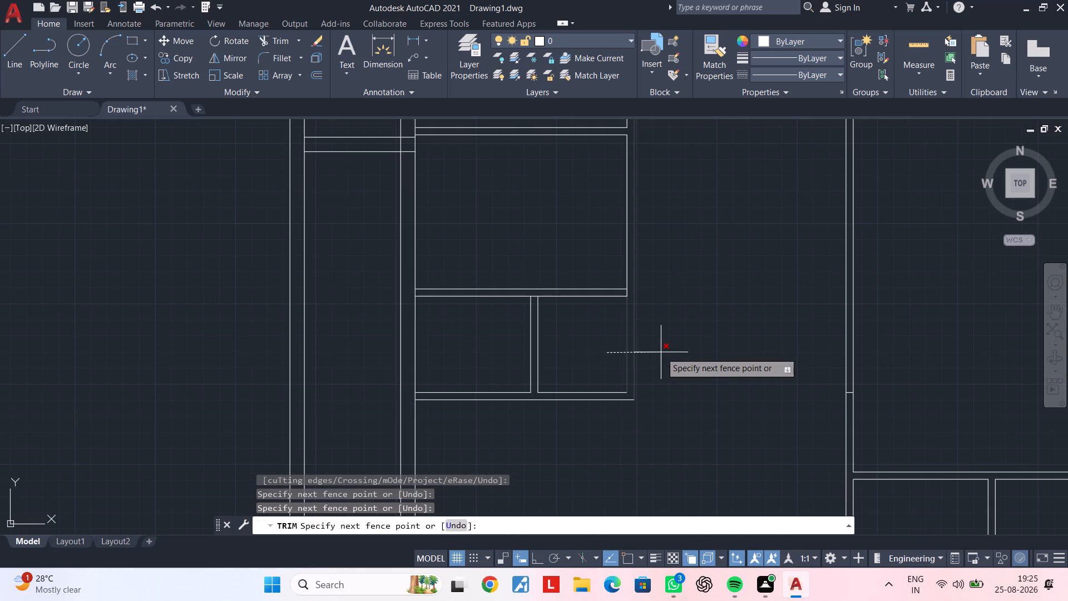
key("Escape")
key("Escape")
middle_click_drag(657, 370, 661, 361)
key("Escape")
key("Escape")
Extend the lower thin wall's upper line to the right vertical wall's outer line.
type("ex")
key("space")
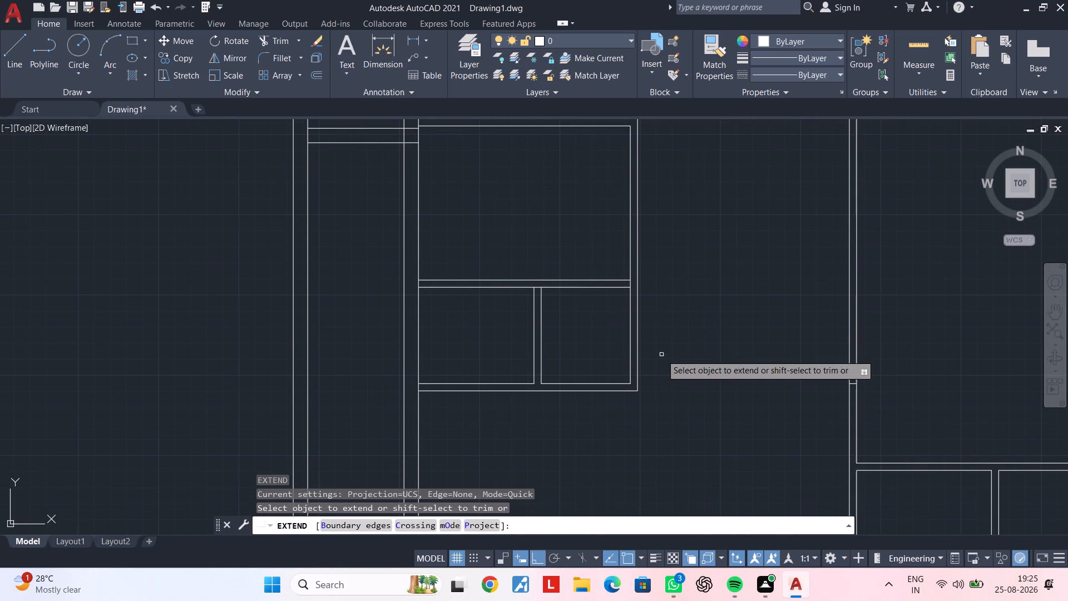
left_click(616, 385)
key("Escape")
key("Escape")
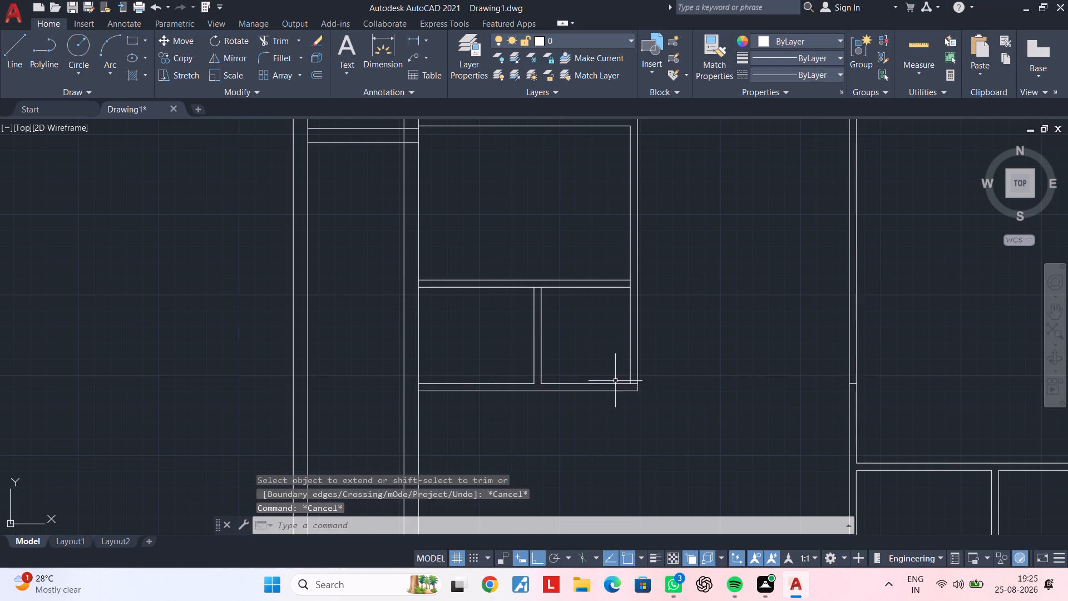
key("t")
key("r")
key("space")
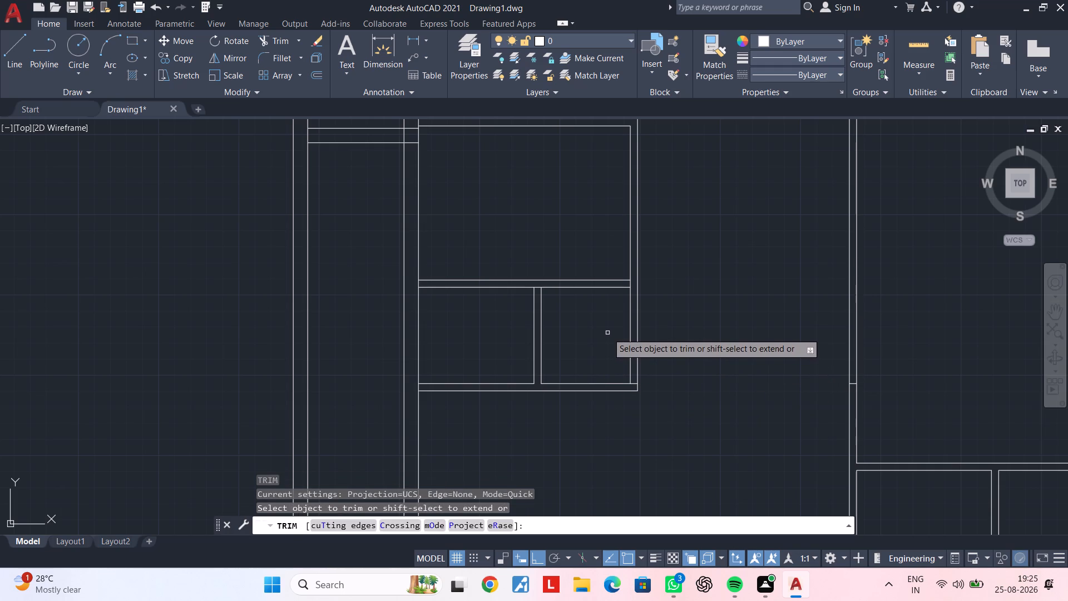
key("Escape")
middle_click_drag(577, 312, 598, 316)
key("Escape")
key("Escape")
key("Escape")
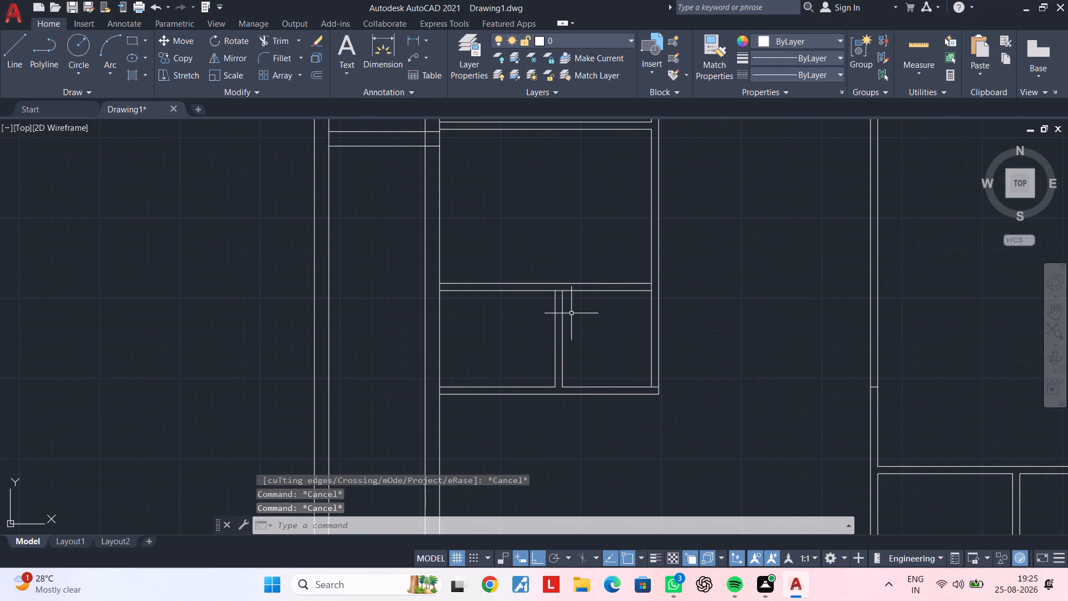
Extend the divider's right line up to the upper line of the upper thin wall.
scroll(569, 312, "up", 2)
middle_click_drag(569, 312, 573, 337)
key("Escape")
key("Escape")
type("ex")
key("space")
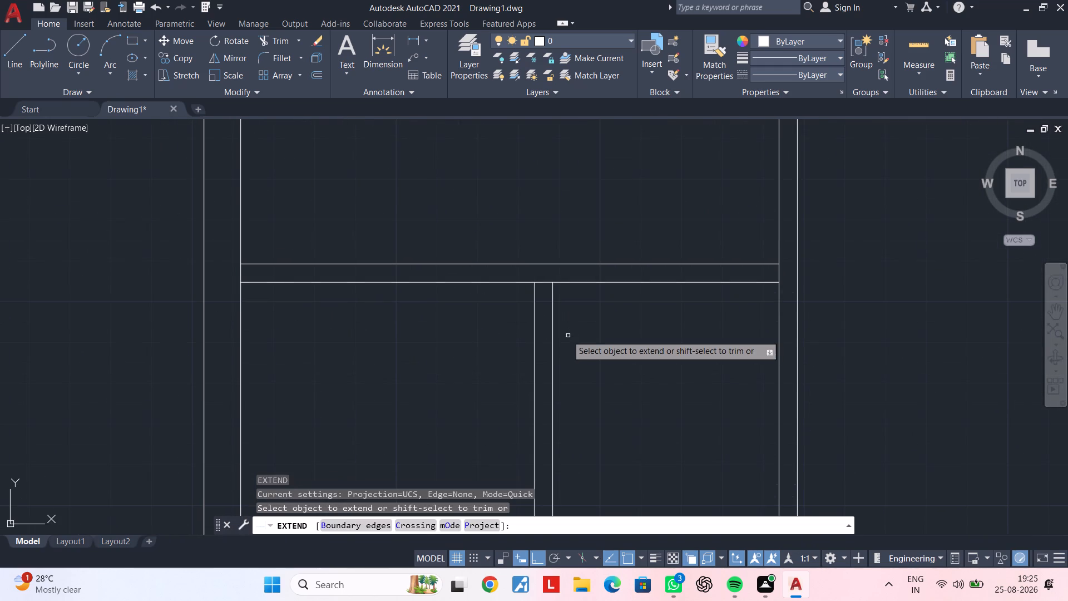
left_click(551, 331)
key("Escape")
key("Escape")
Trim both lines of the upper thin wall to the right of the divider.
type("tr")
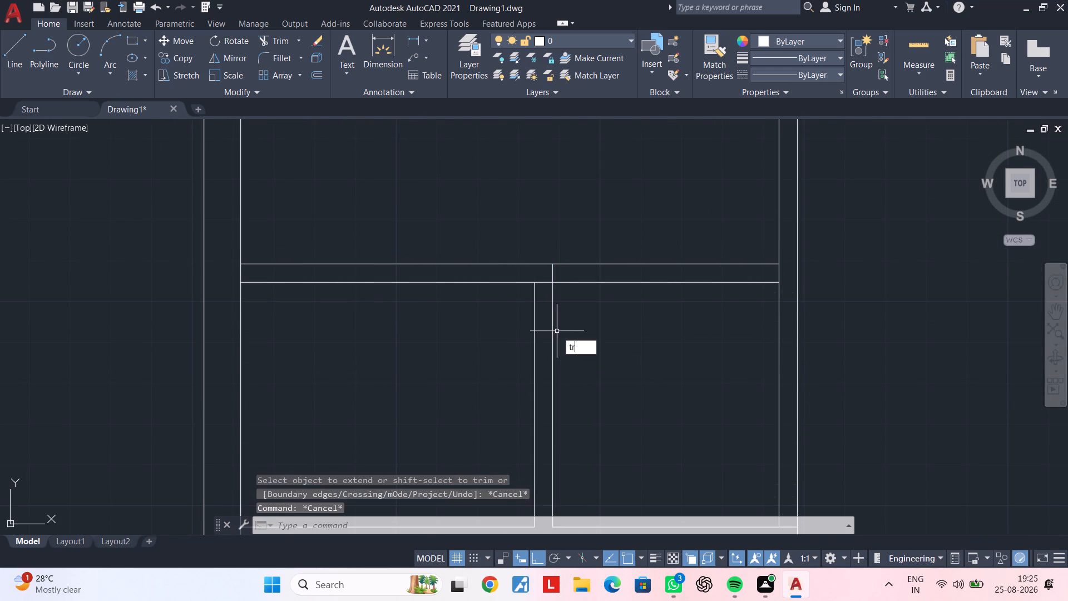
key("space")
left_click(640, 339)
left_click(655, 253)
Stretch the right end of the upper thin wall's upper line across both lines of the right vertical wall.
scroll(669, 338, "down", 1)
middle_click_drag(669, 321, 657, 216)
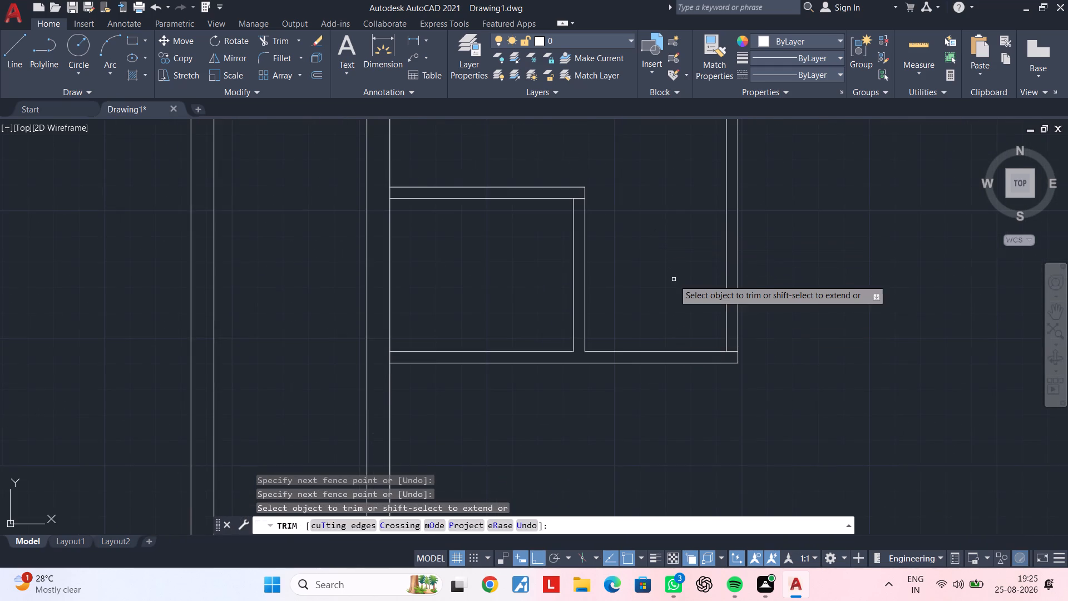
scroll(674, 280, "down", 1)
middle_click_drag(671, 299, 631, 390)
middle_click_drag(638, 341, 612, 366)
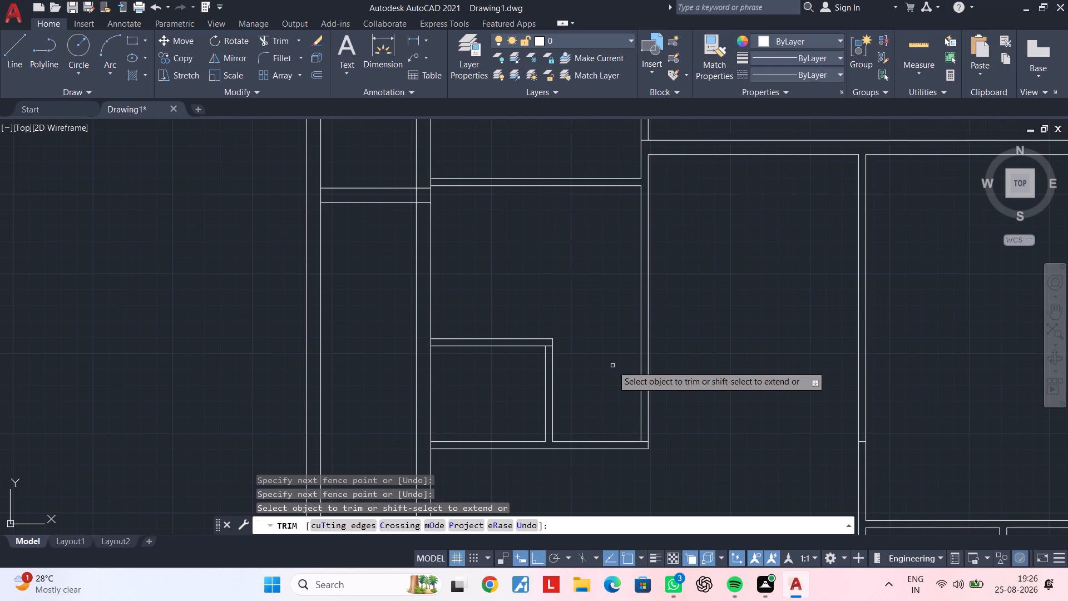
middle_click_drag(612, 366, 597, 373)
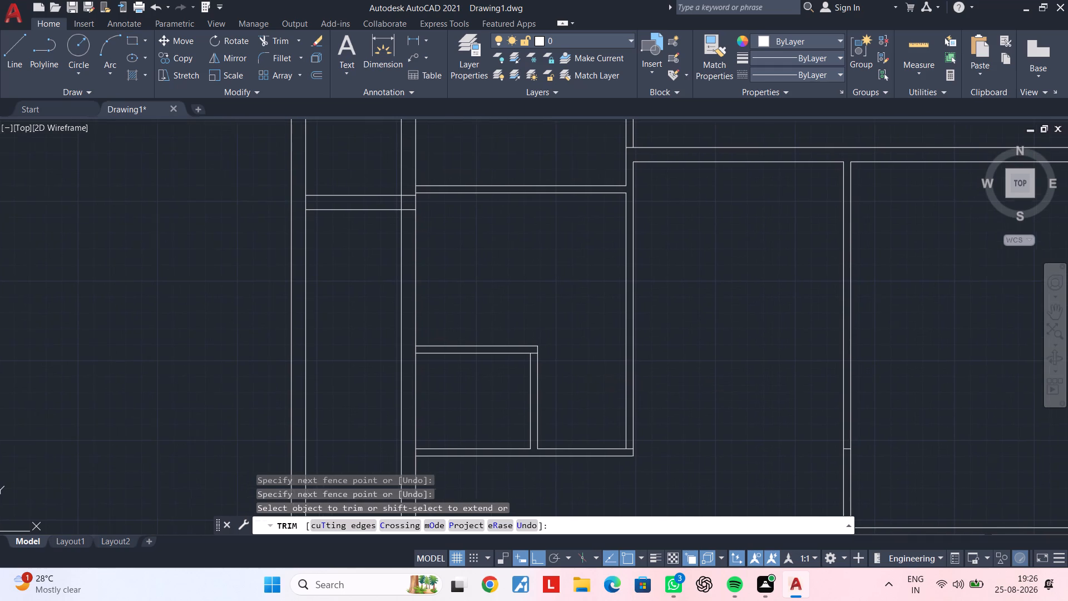
key("Escape")
key("Escape")
key("Escape")
key("Escape")
scroll(536, 344, "up", 2)
left_click(532, 349)
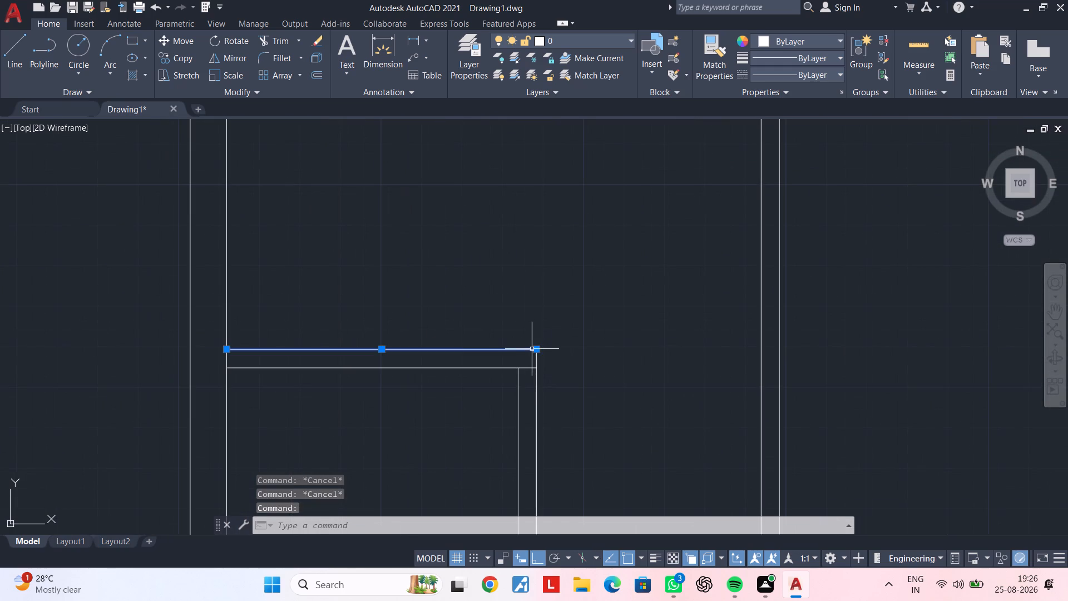
left_click(538, 349)
left_click(787, 351)
key("Escape")
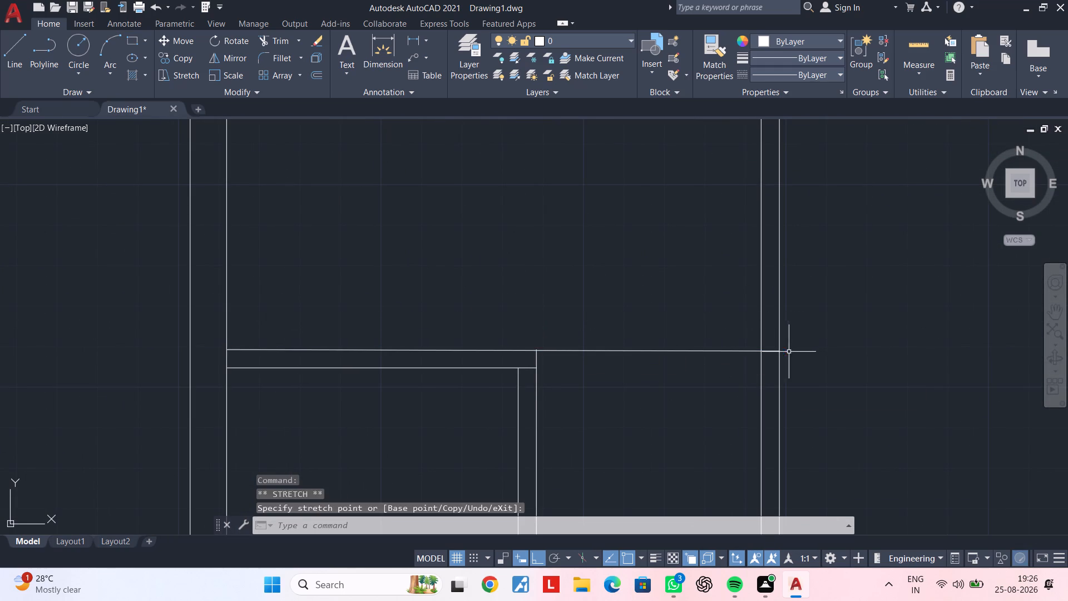
key("Escape")
Trim the right vertical wall's lines below the stretched line, and the stretched line between the divider and that wall.
key("t")
type("r")
key("space")
left_click(808, 378)
middle_click_drag(759, 387, 755, 292)
left_click(689, 342)
left_click(689, 297)
left_click(699, 195)
middle_click_drag(677, 314, 670, 330)
scroll(673, 323, "down", 4)
scroll(695, 329, "up", 1)
middle_click_drag(689, 329, 604, 326)
middle_click_drag(674, 352, 624, 295)
key("Escape")
key("Escape")
key("Escape")
middle_click_drag(732, 335, 712, 311)
key("Escape")
key("Escape")
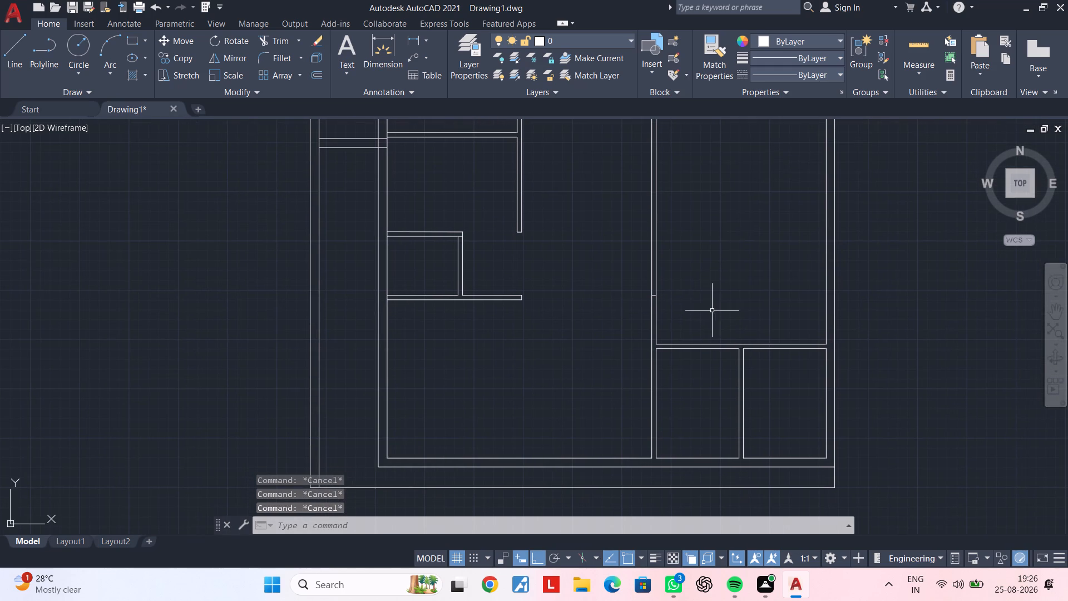
key("Escape")
key("Escape")
key("Escape")
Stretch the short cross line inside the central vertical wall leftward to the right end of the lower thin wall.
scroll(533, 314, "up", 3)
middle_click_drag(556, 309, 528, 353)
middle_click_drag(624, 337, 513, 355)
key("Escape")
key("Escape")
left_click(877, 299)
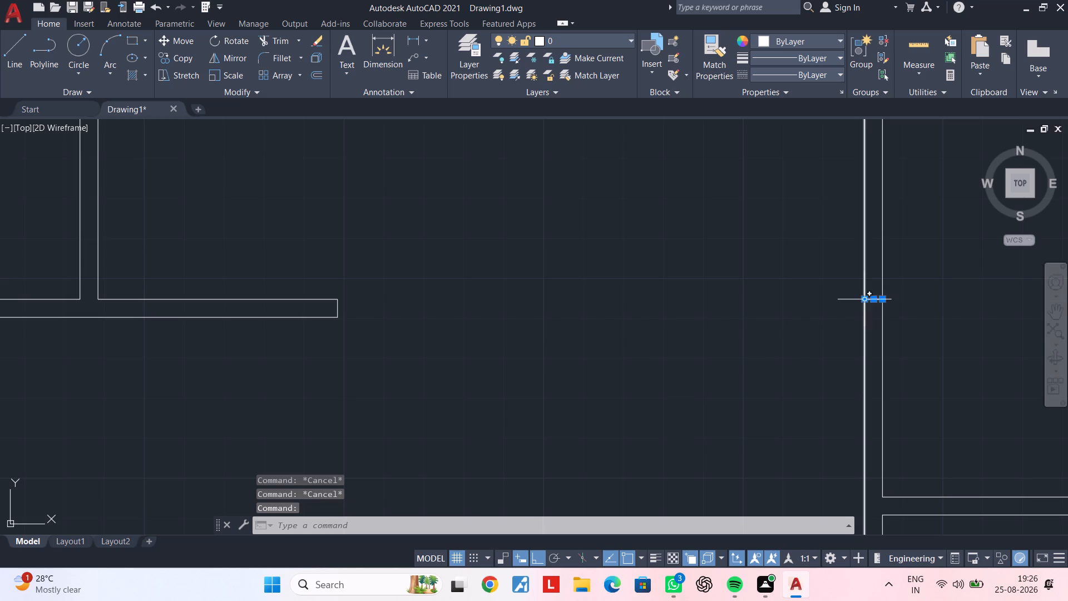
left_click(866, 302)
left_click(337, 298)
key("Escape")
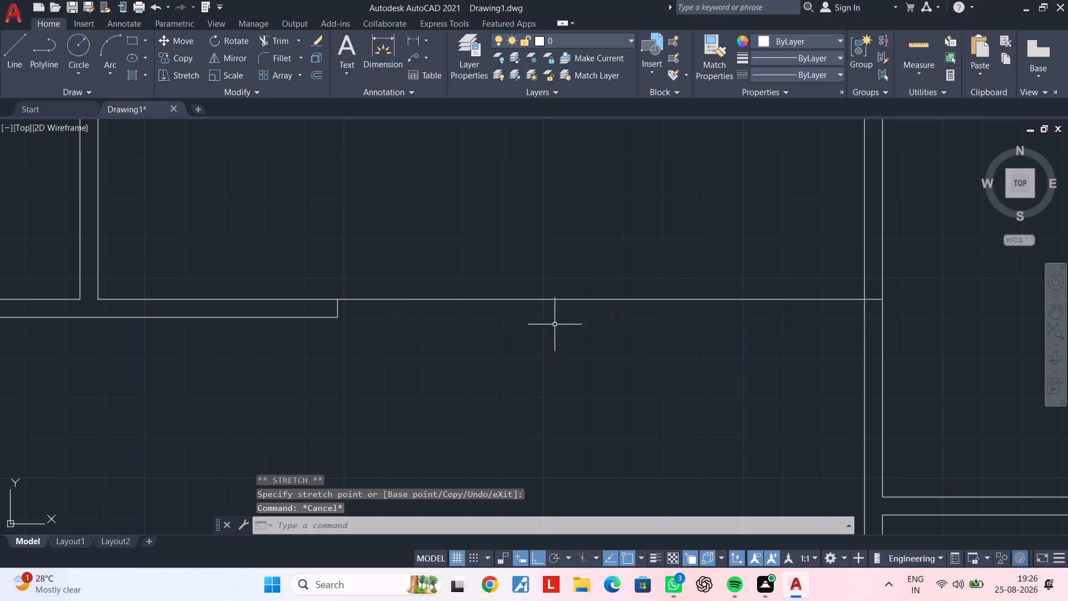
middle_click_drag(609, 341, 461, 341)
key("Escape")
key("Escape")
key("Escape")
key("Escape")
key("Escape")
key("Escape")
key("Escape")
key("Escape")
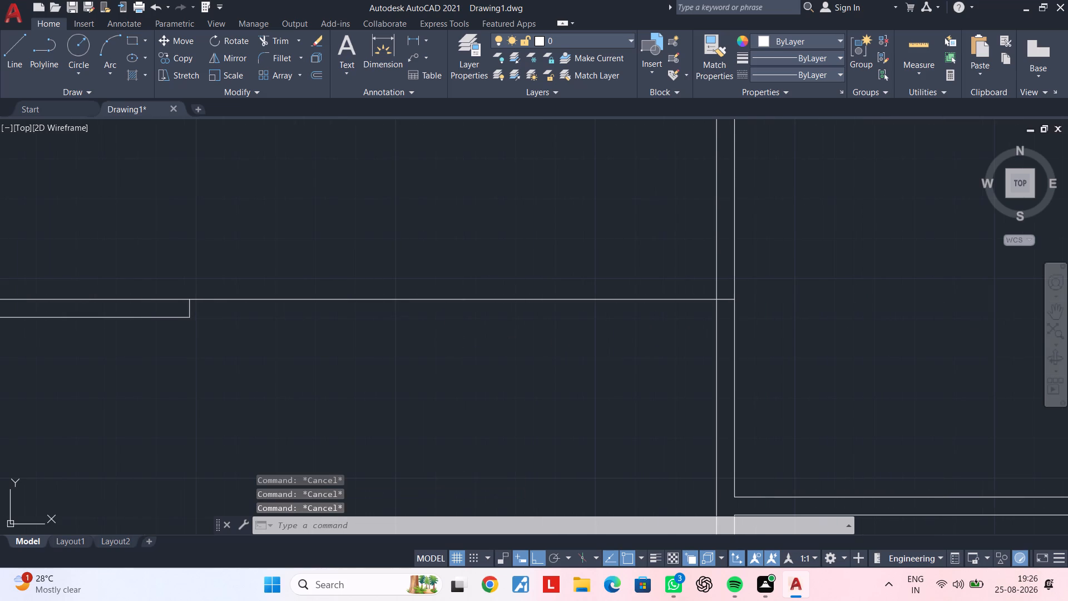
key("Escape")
Delete the horizontal line spanning from the lower thin wall's end to the central vertical wall.
left_click(473, 299)
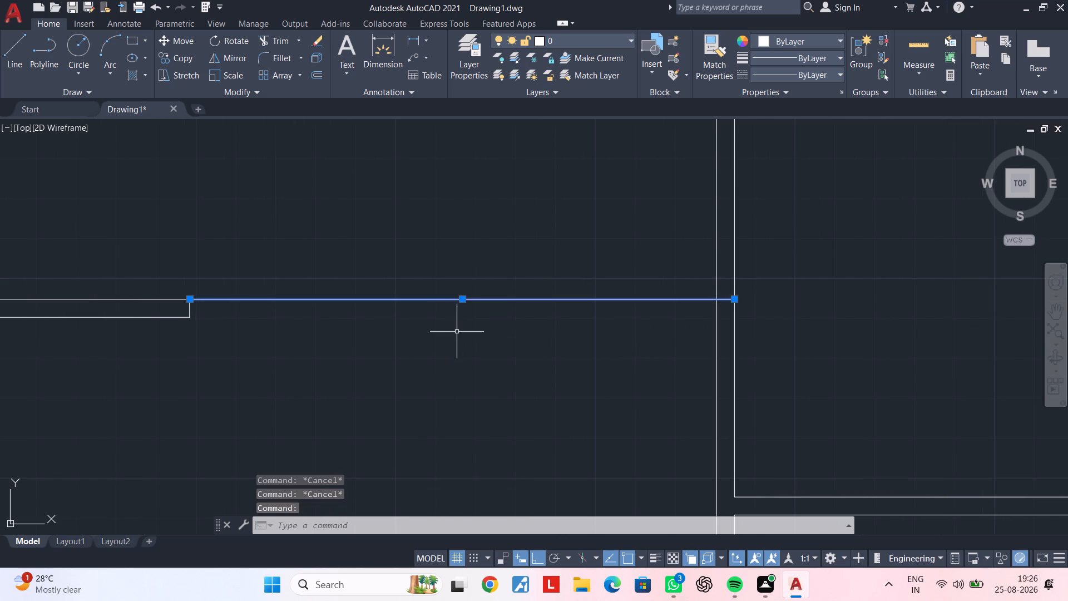
key("Delete")
Draw a horizontal line from the midpoint of the lower thin wall's right end across both lines of the central vertical wall.
middle_click_drag(441, 353, 549, 348)
key("Escape")
key("Escape")
type("l")
key("space")
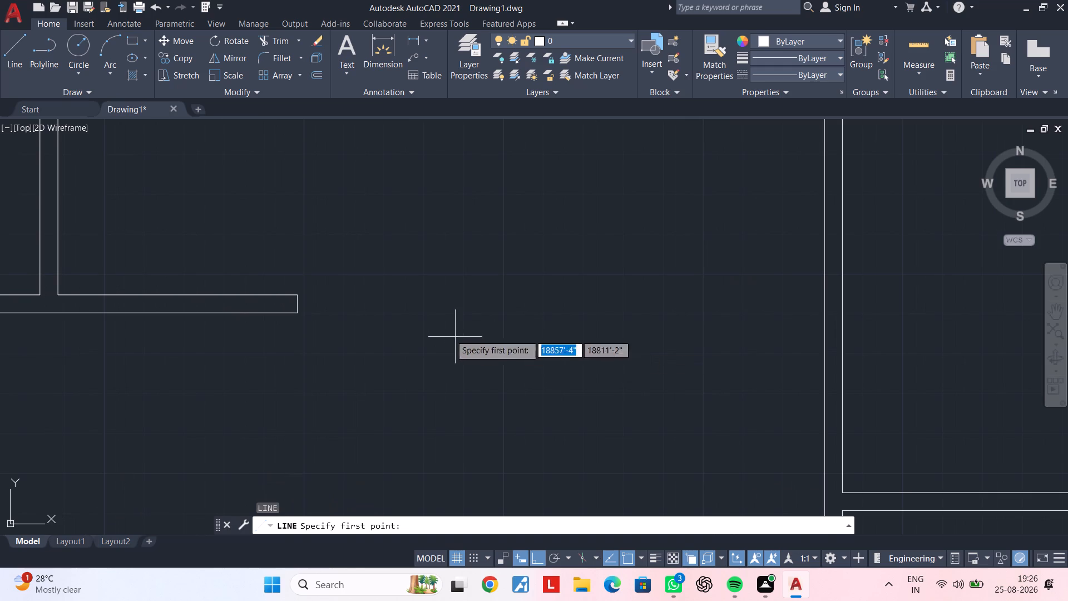
scroll(296, 303, "up", 1)
left_click(296, 303)
middle_click_drag(755, 307, 324, 299)
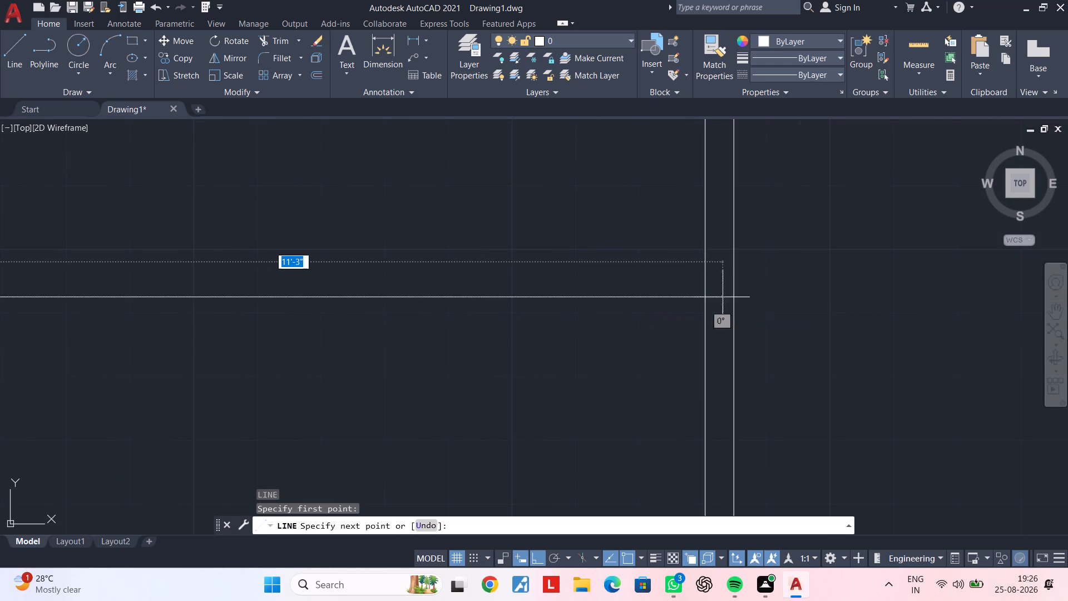
left_click(750, 297)
key("Escape")
key("Escape")
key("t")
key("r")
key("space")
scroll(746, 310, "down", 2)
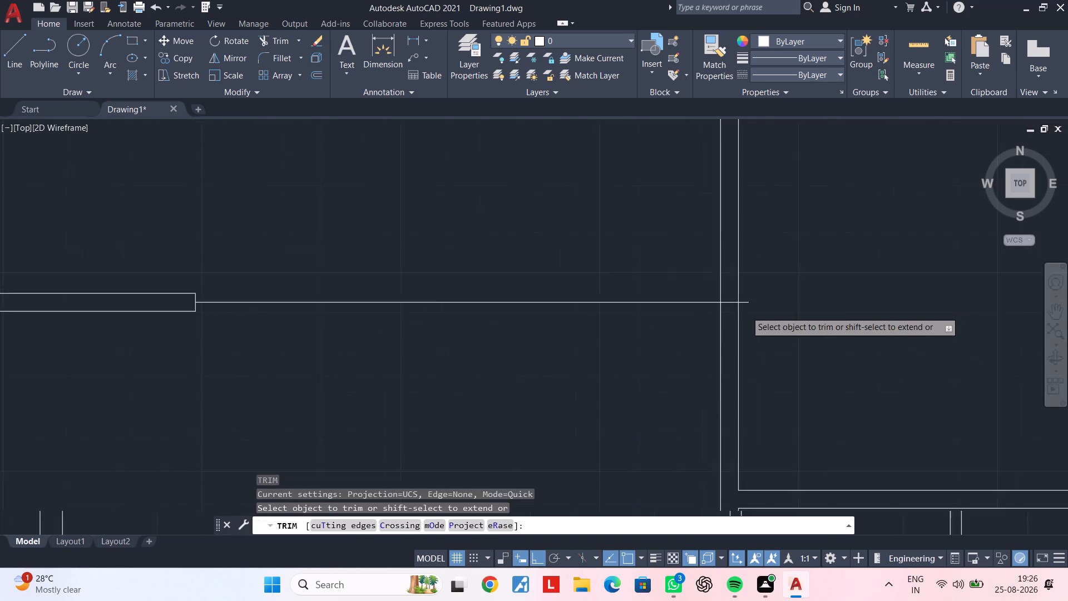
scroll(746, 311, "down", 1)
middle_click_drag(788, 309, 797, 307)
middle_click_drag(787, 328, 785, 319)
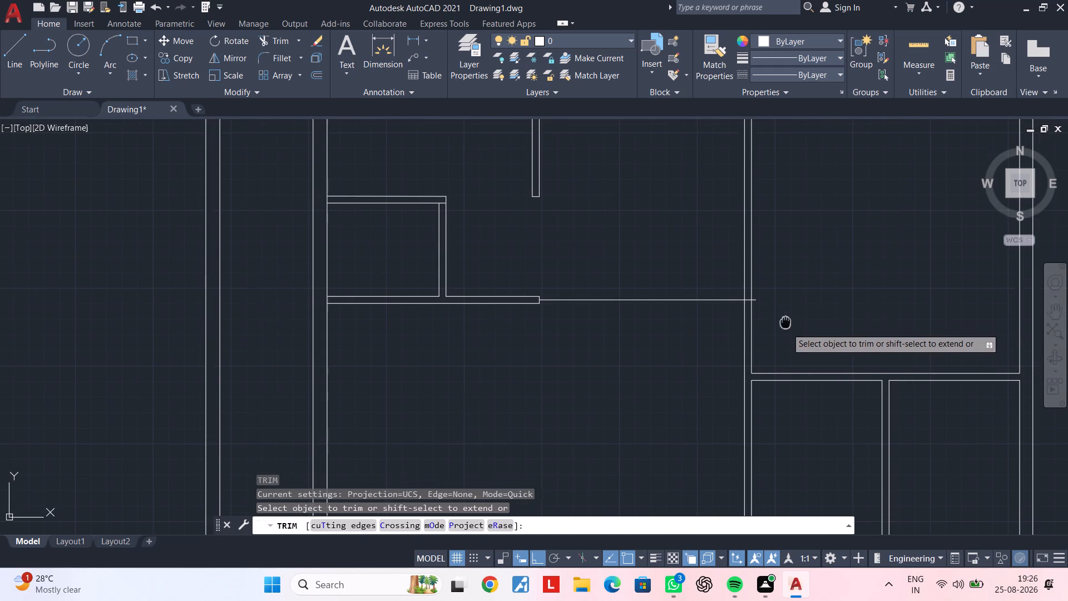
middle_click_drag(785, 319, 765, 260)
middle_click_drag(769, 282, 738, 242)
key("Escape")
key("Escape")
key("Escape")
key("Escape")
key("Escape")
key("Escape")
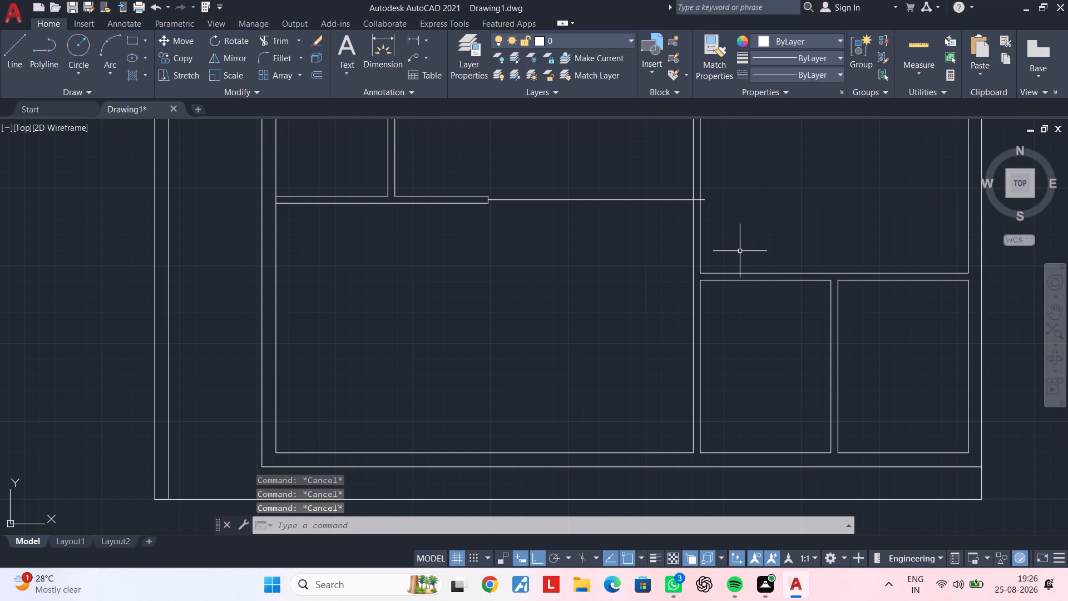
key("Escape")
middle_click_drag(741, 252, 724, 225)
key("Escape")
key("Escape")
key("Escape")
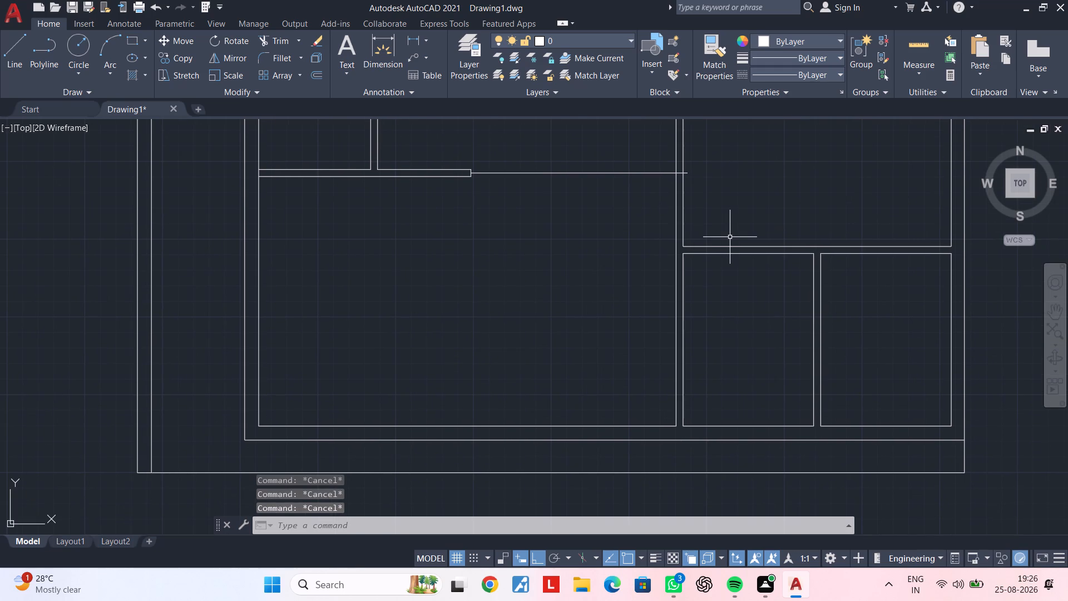
Extend the upper line of the wall above the two lower-right rooms to the central vertical wall's far line.
type("ex")
key("space")
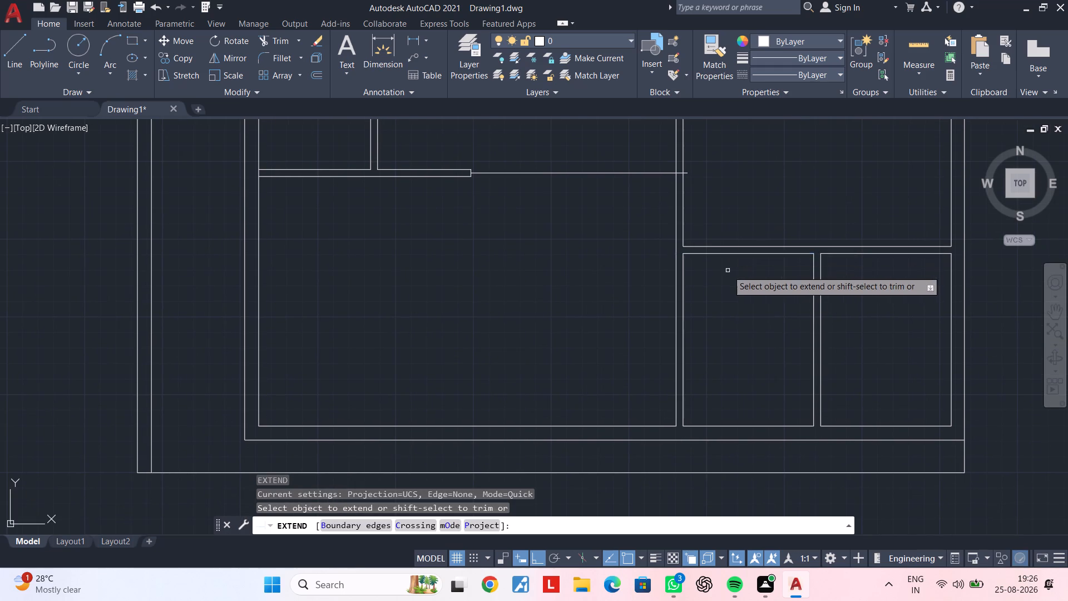
left_click(704, 246)
key("Escape")
key("Escape")
key("Escape")
Trim both central vertical wall lines between the new horizontal line and the wall above the lower-right rooms.
type("tr")
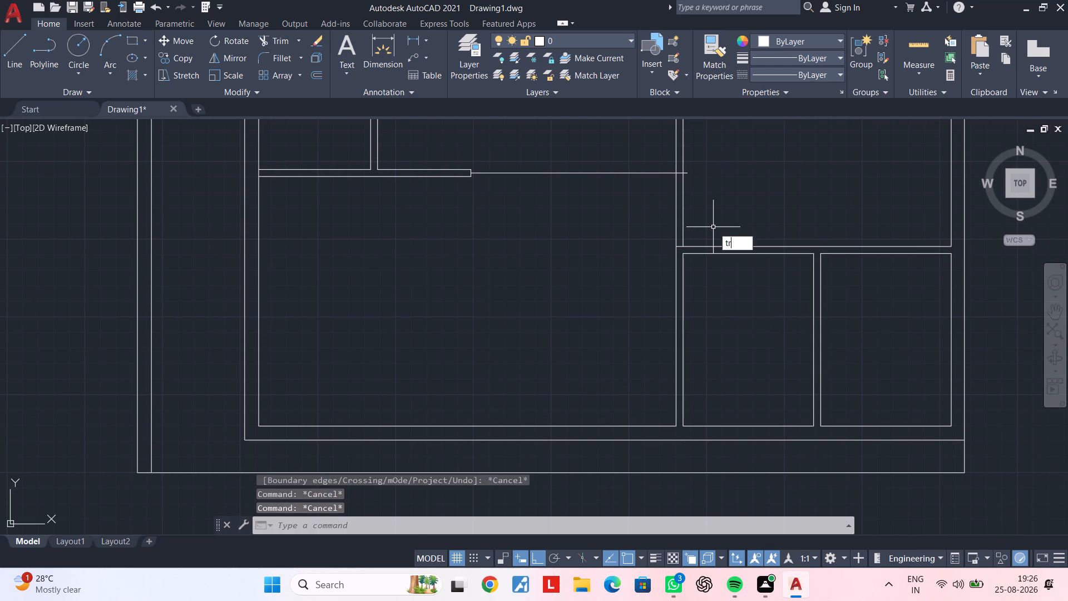
key("space")
left_click(725, 226)
left_click(640, 224)
middle_click_drag(663, 215, 647, 268)
left_click(632, 256)
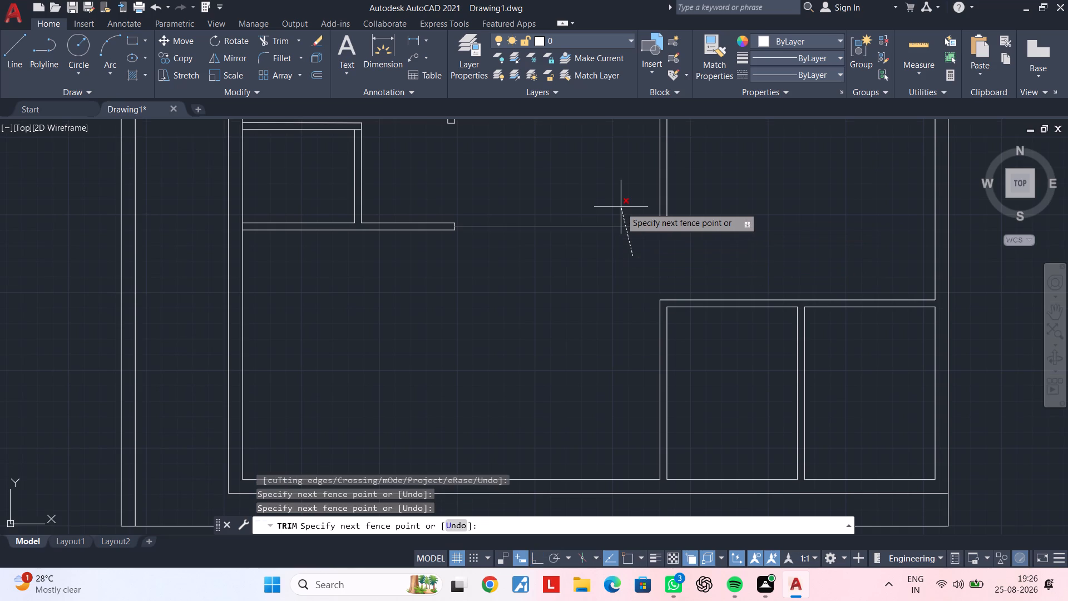
key("Escape")
Trim the new horizontal line on both sides of the central vertical wall, keeping only the short cap across the wall's end.
scroll(676, 243, "up", 2)
middle_click_drag(675, 245, 680, 314)
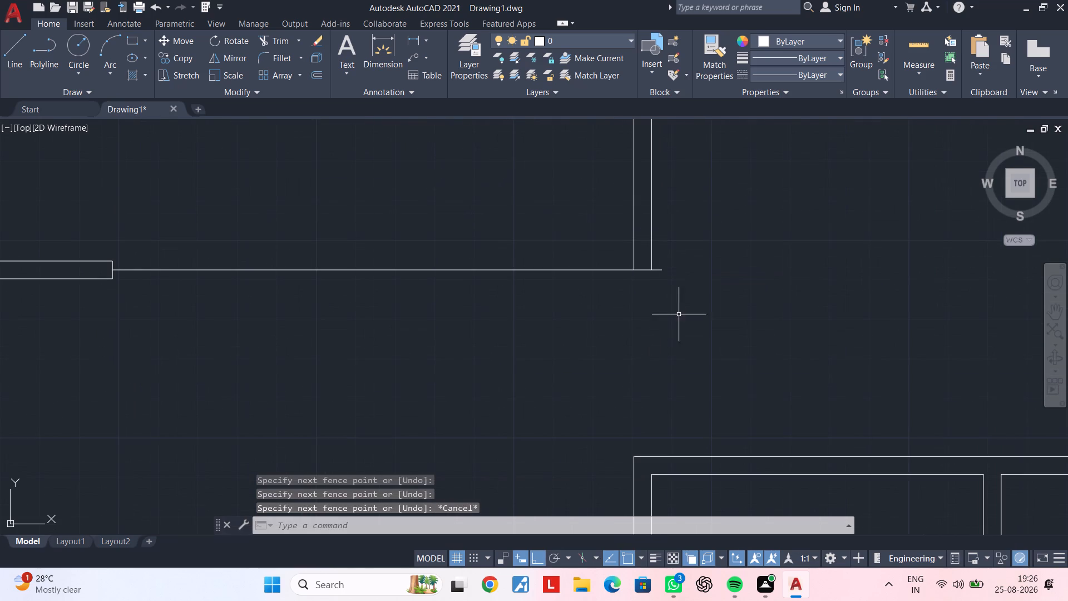
key("space")
left_click(661, 269)
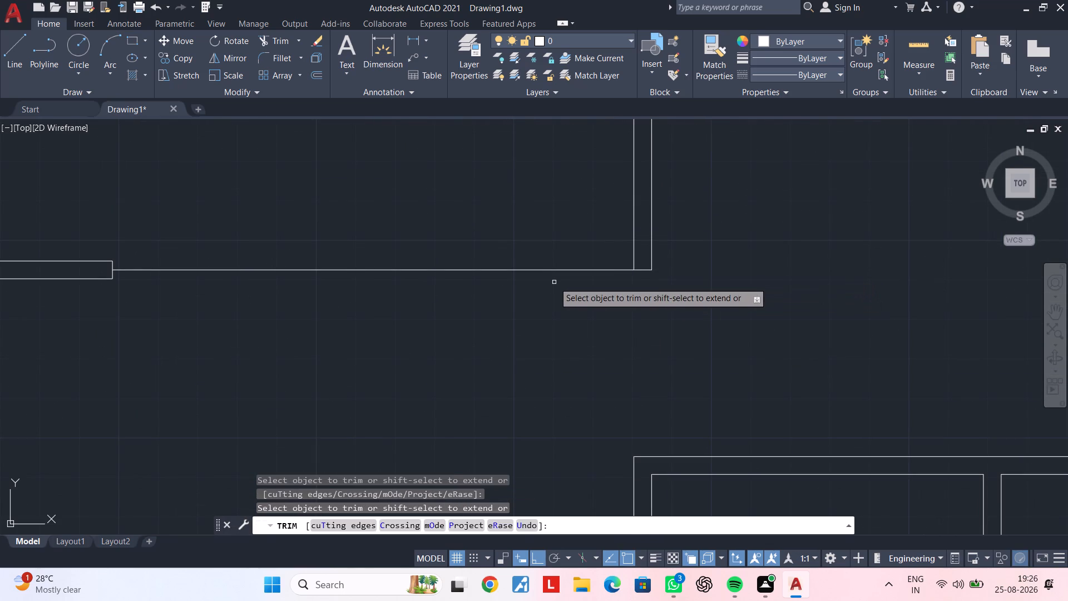
key("Escape")
key("Escape")
key("space")
left_click(533, 288)
left_click(535, 253)
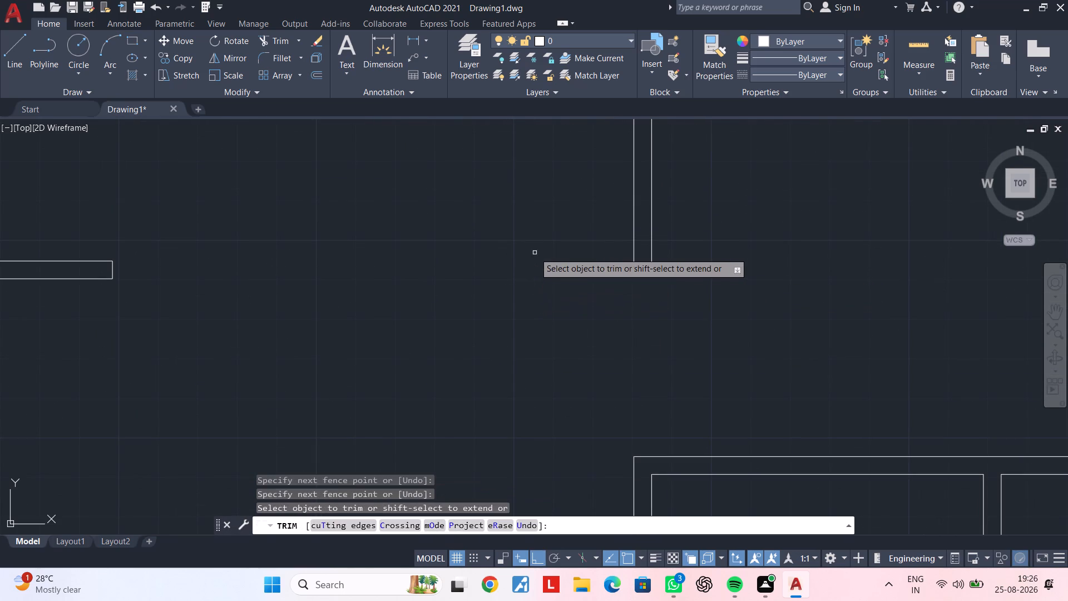
scroll(536, 254, "down", 2)
middle_click_drag(538, 271, 537, 312)
key("Escape")
key("Escape")
Trim the leftover lines inside the small left room's top wall, at its junction with the long vertical wall and at its outer corner.
scroll(641, 300, "down", 1)
middle_click_drag(644, 290, 625, 326)
key("Escape")
middle_click_drag(638, 306, 675, 307)
key("Escape")
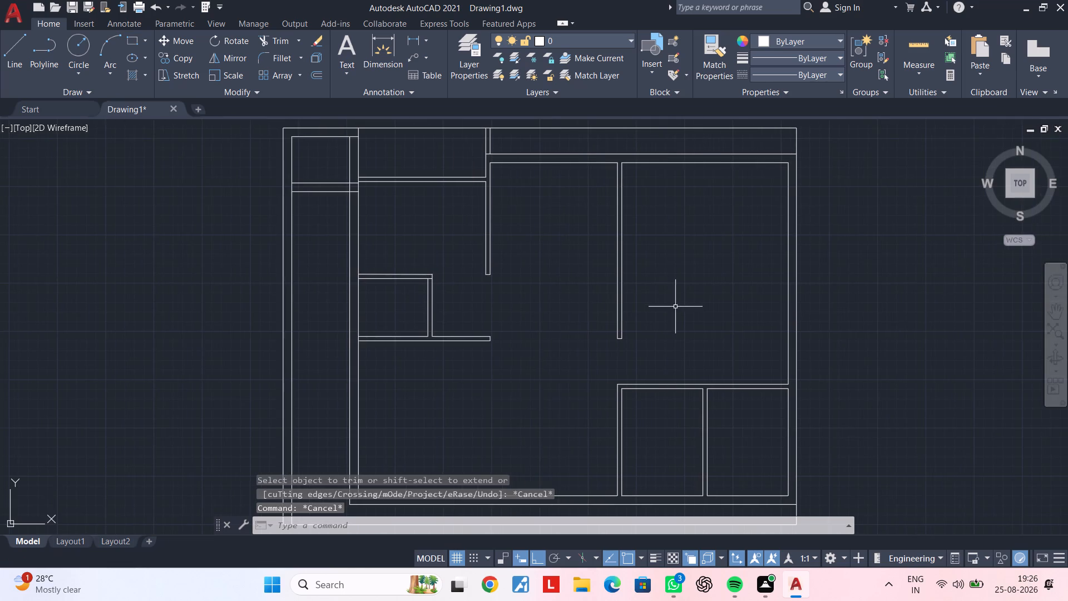
key("Escape")
middle_click_drag(550, 311, 606, 295)
key("Escape")
middle_click_drag(605, 295, 616, 359)
scroll(439, 327, "up", 2)
middle_click_drag(475, 326, 566, 326)
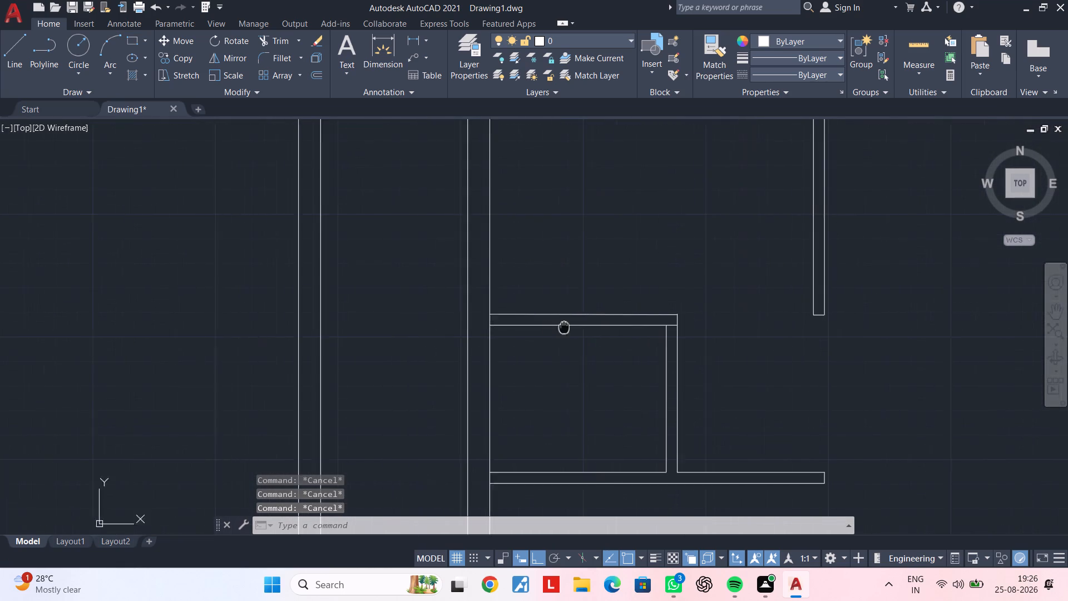
key("Escape")
middle_click_drag(566, 326, 576, 324)
key("Escape")
key("Escape")
key("Escape")
key("Escape")
key("Escape")
key("space")
scroll(532, 317, "up", 2)
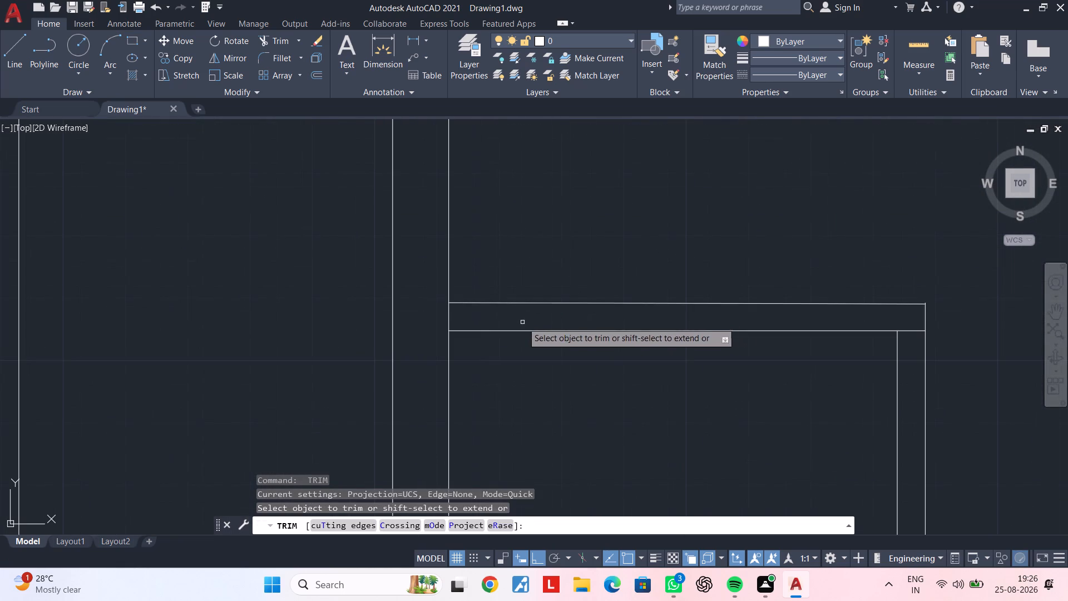
left_click(448, 318)
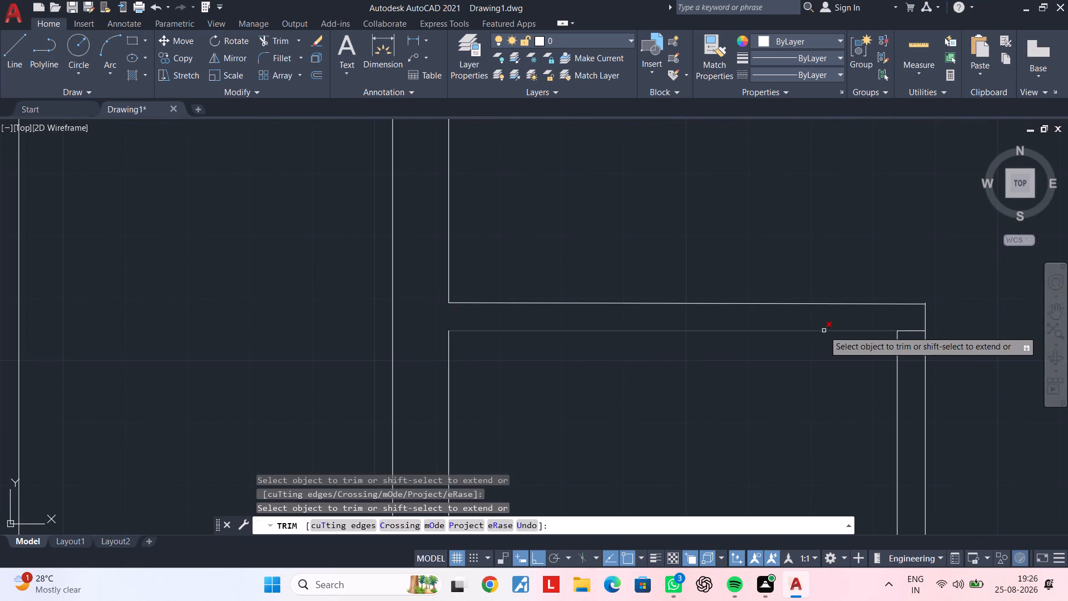
middle_click_drag(824, 331, 615, 317)
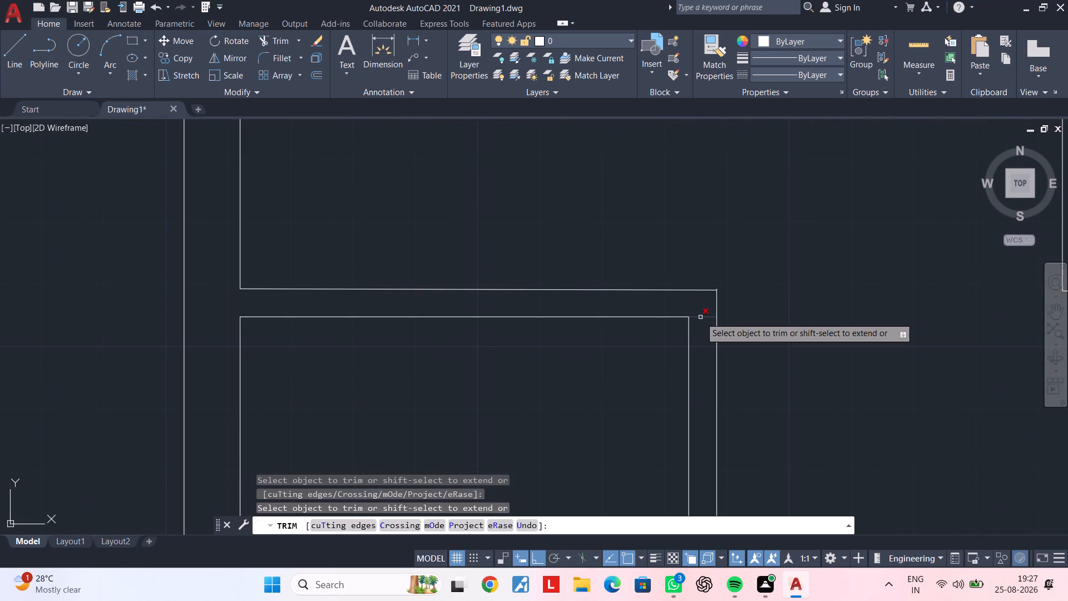
left_click(700, 317)
Trim the crossing lines at both end junctions of the thick horizontal wall below the top-left room.
scroll(700, 318, "down", 4)
middle_click_drag(704, 303, 710, 276)
middle_click_drag(737, 254, 736, 325)
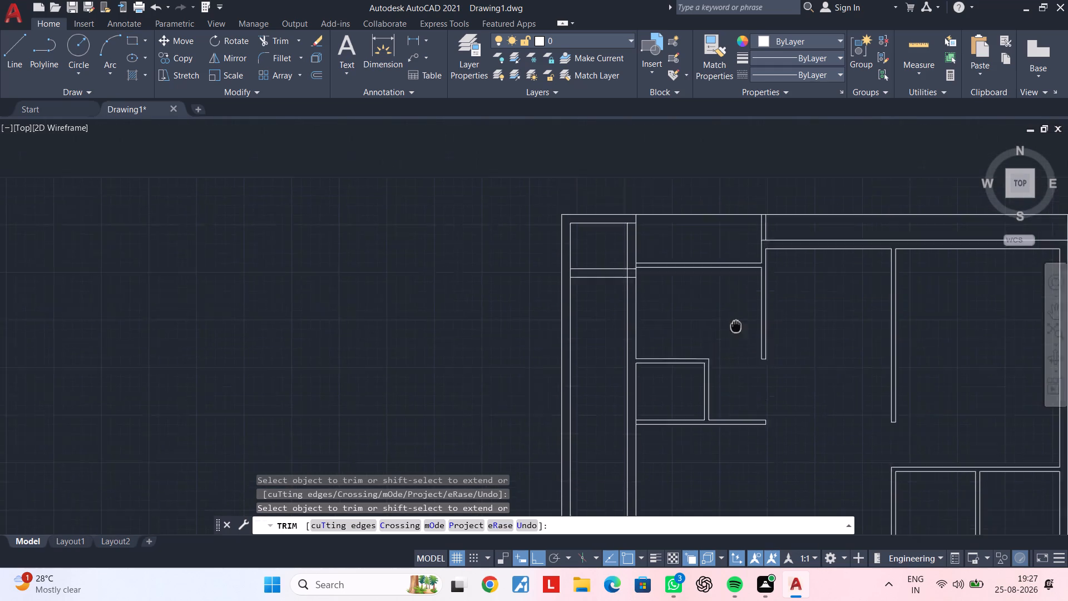
middle_click_drag(736, 325, 728, 368)
middle_click_drag(724, 337, 775, 336)
scroll(691, 308, "up", 2)
middle_click_drag(684, 331, 745, 341)
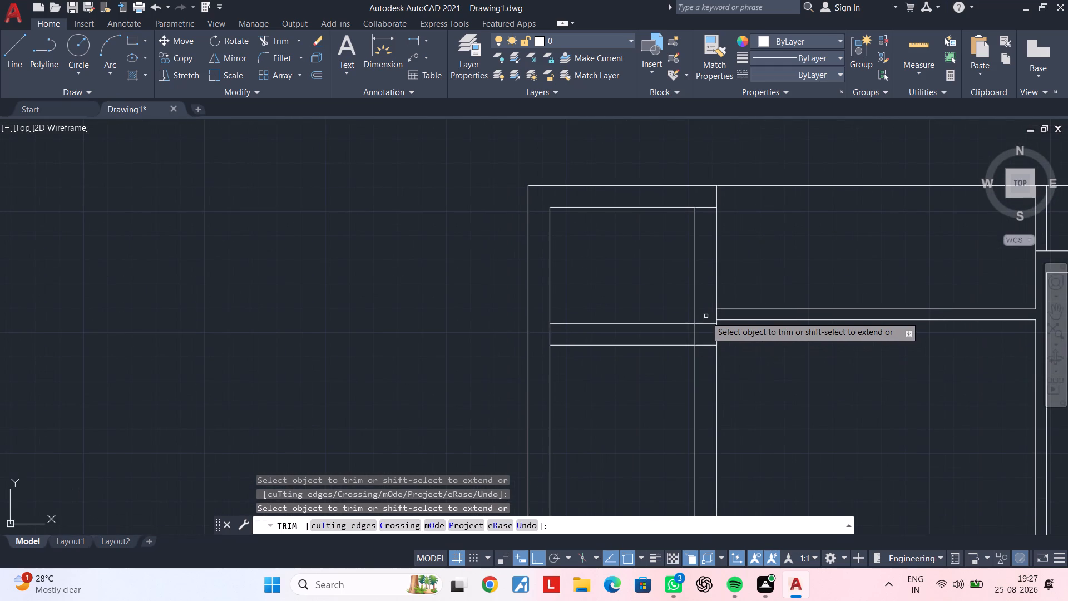
scroll(706, 315, "up", 2)
left_click(706, 315)
left_click(703, 407)
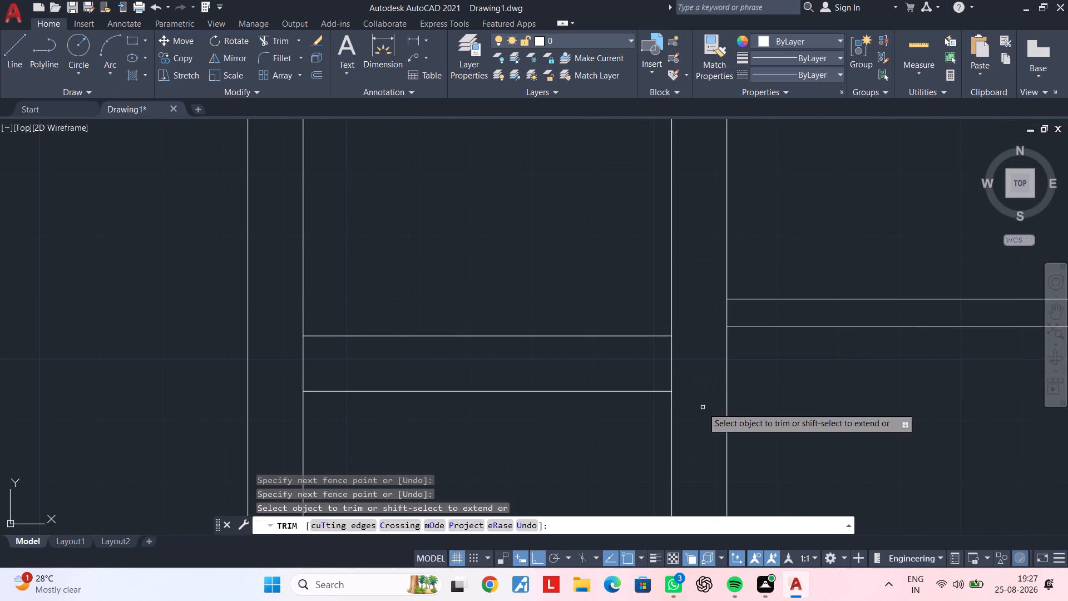
left_click(693, 366)
left_click(604, 358)
middle_click_drag(605, 361, 859, 357)
left_click(604, 359)
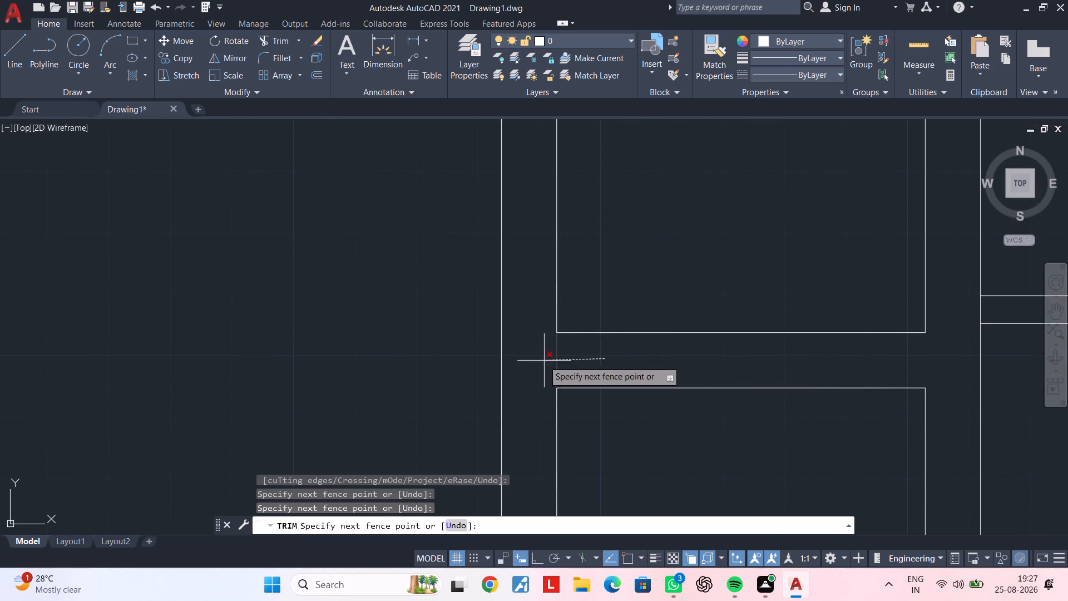
left_click(537, 361)
Trim the stub of the top wall's inner line inside the vertical wall at the top-left room's corner.
scroll(610, 361, "down", 3)
middle_click_drag(624, 362, 603, 415)
scroll(678, 341, "up", 3)
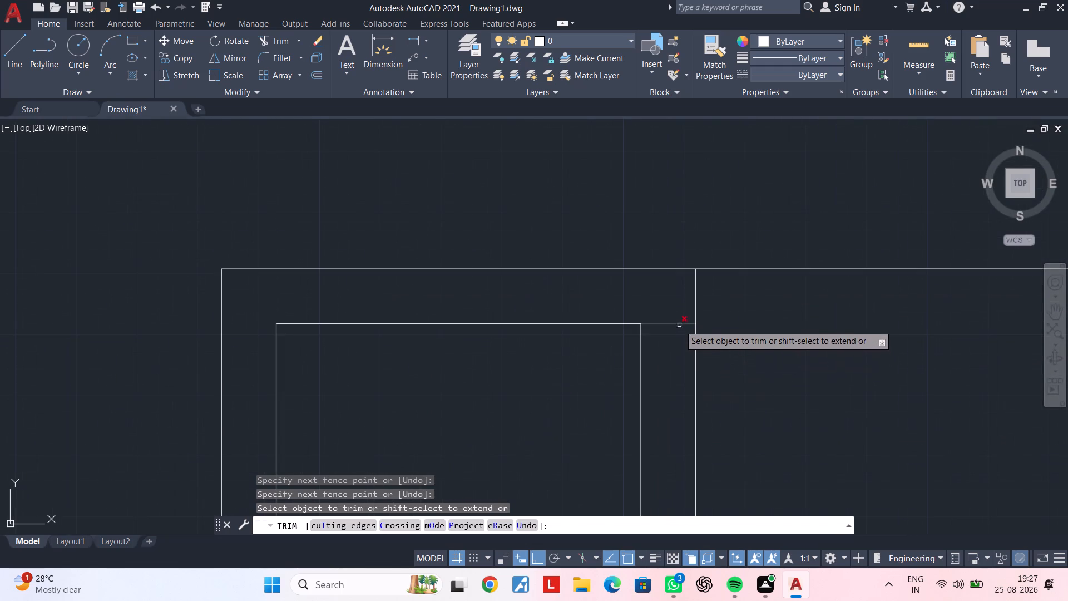
left_click(679, 324)
scroll(660, 342, "down", 3)
middle_click_drag(666, 333, 681, 251)
scroll(719, 415, "down", 2)
middle_click_drag(721, 399, 595, 382)
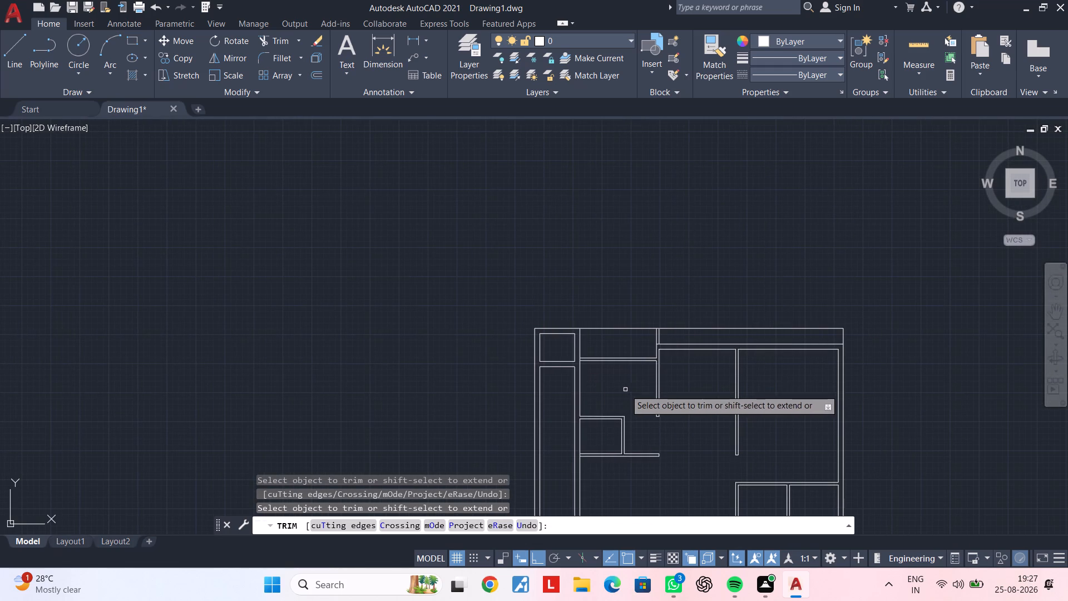
middle_click_drag(633, 385, 598, 385)
scroll(606, 342, "up", 2)
middle_click_drag(612, 344, 457, 319)
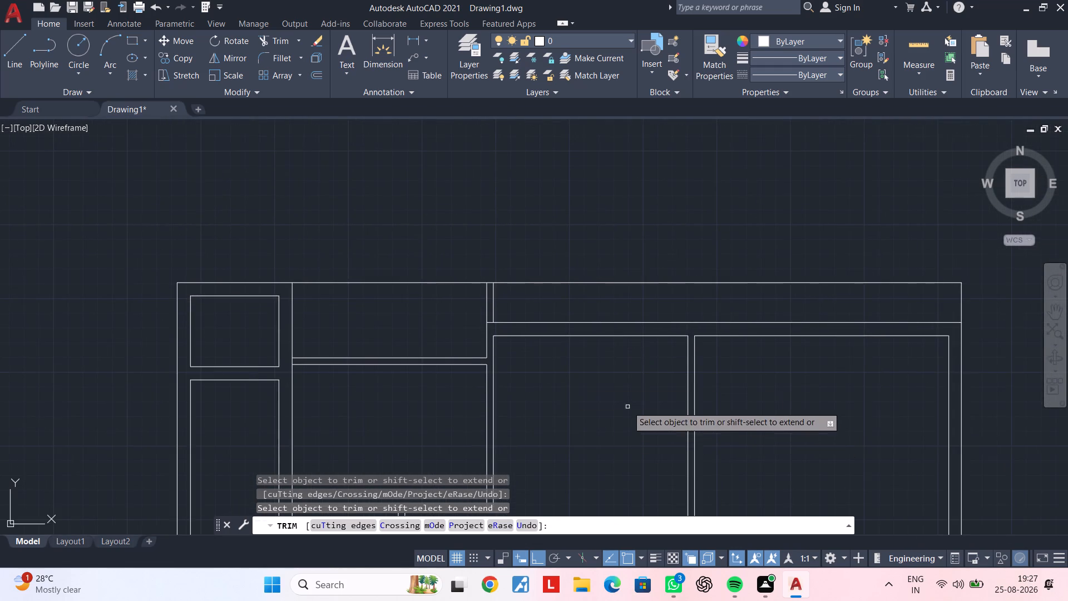
middle_click_drag(627, 406, 573, 402)
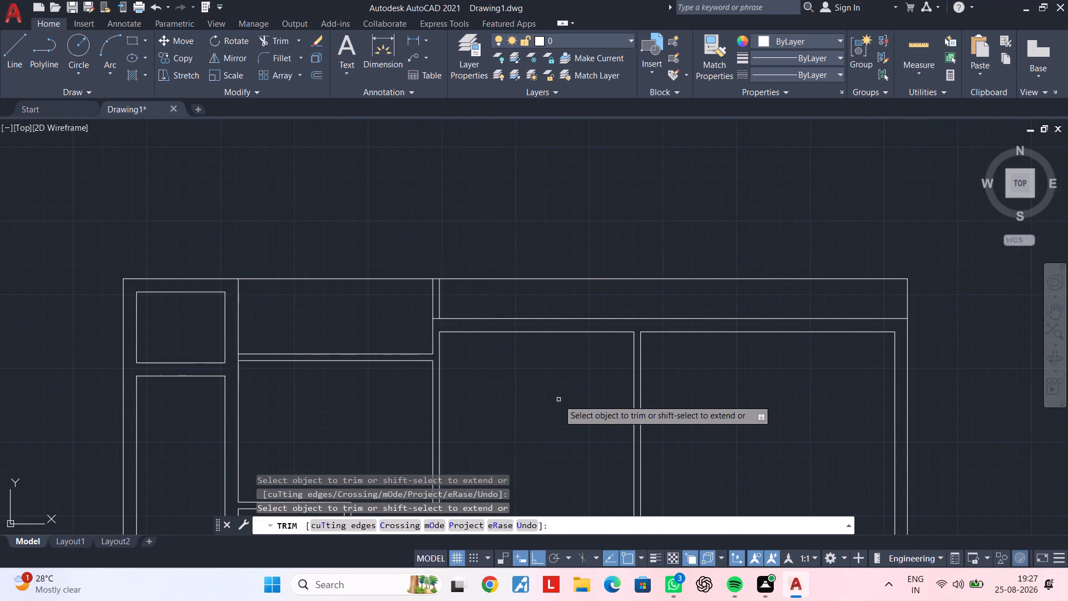
key("Escape")
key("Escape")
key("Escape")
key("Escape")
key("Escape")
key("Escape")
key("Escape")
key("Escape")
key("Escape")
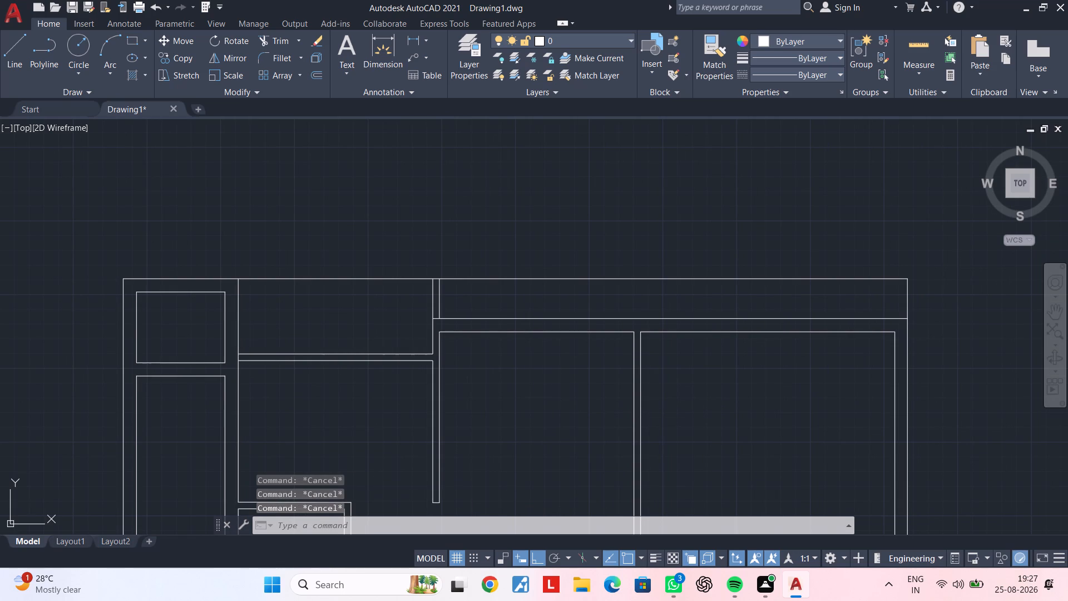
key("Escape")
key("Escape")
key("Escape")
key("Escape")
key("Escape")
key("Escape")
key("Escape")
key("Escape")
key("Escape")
Measure the large lower room's clear width from the left wall's inner line to the wall of the lower-right rooms.
middle_click_drag(566, 360, 576, 297)
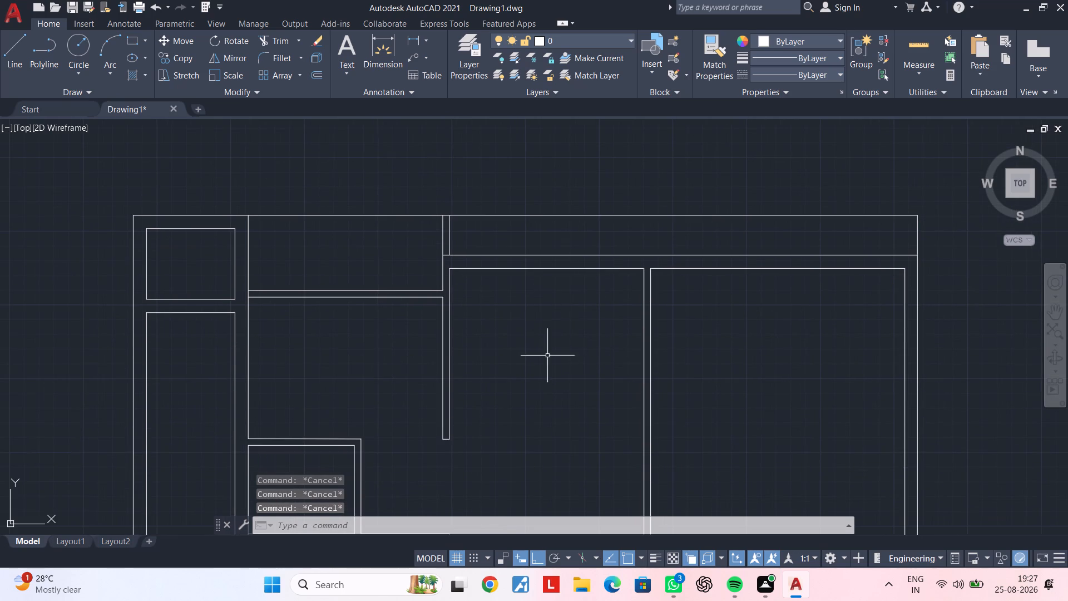
middle_click_drag(547, 356, 581, 235)
middle_click_drag(540, 332, 573, 255)
scroll(599, 333, "down", 2)
middle_click_drag(599, 333, 568, 285)
scroll(584, 365, "up", 1)
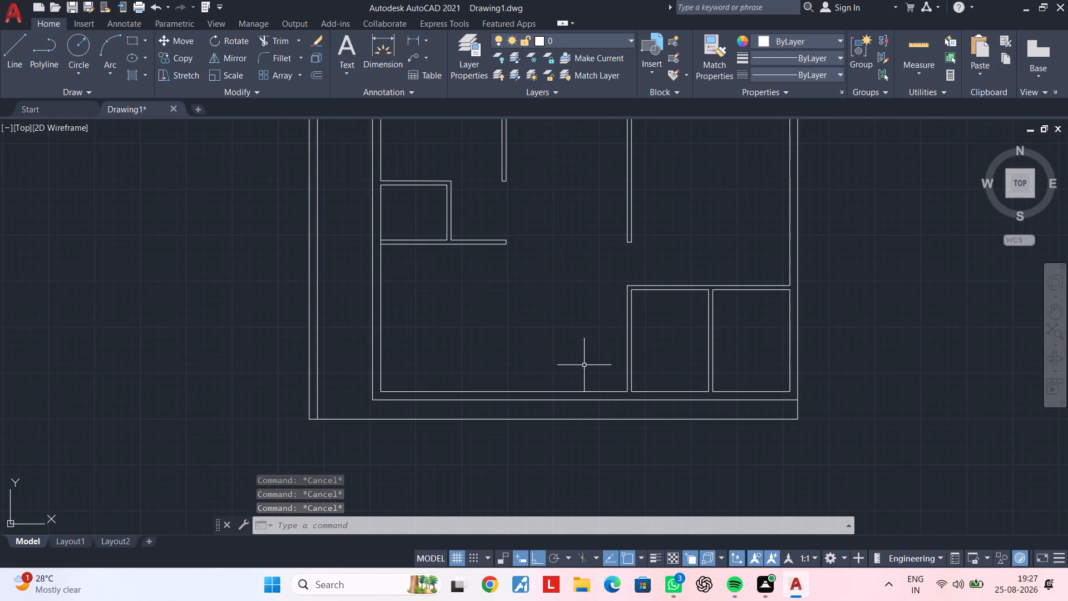
middle_click_drag(584, 349, 584, 340)
middle_click_drag(545, 339, 617, 334)
key("Escape")
middle_click_drag(584, 318, 575, 362)
key("Escape")
key("Escape")
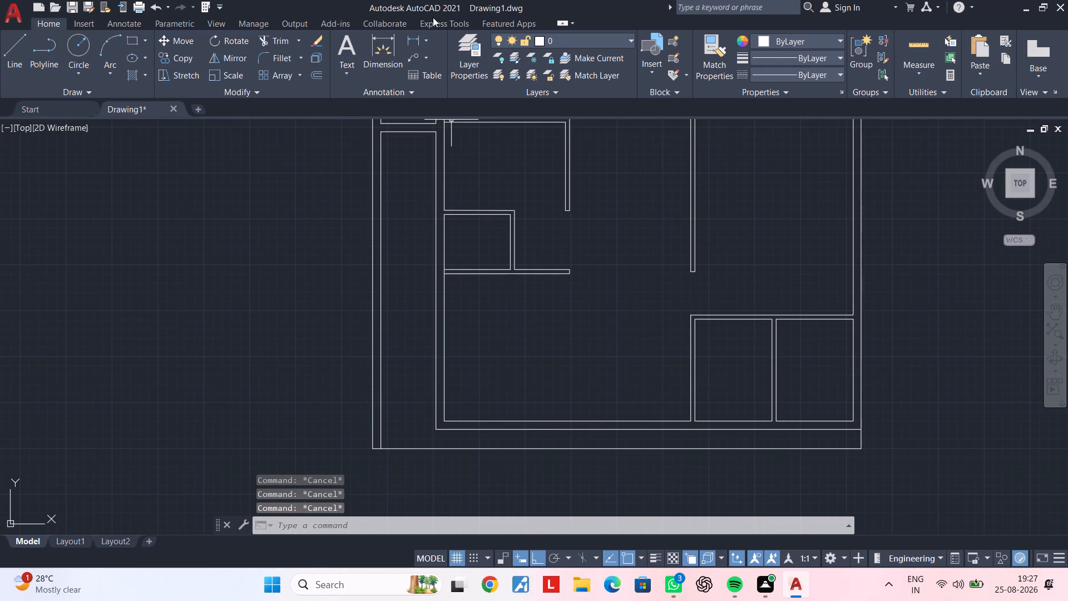
left_click(415, 38)
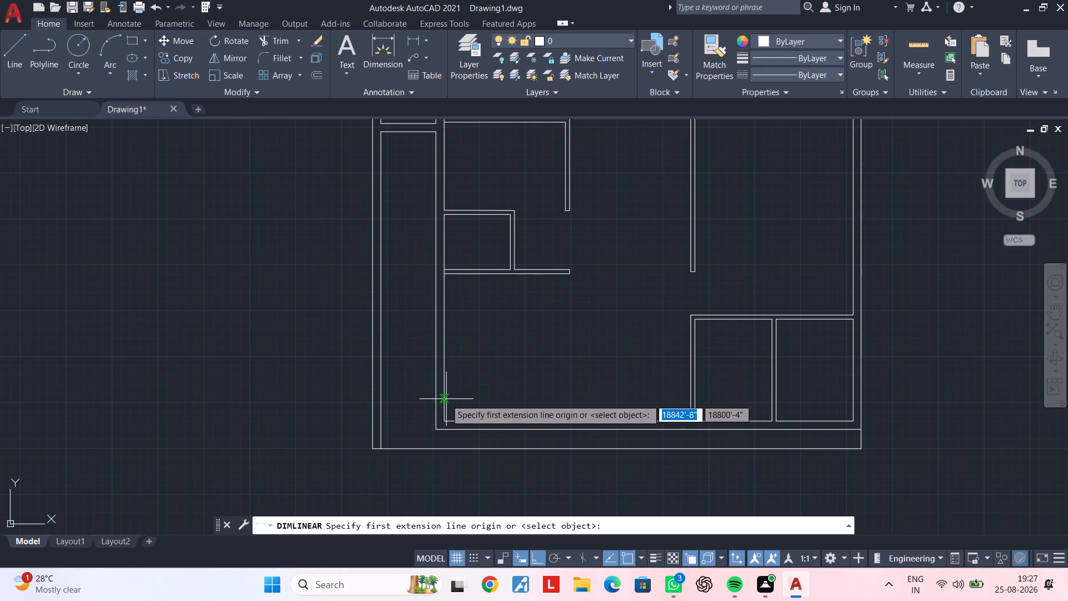
left_click(446, 399)
scroll(679, 390, "up", 3)
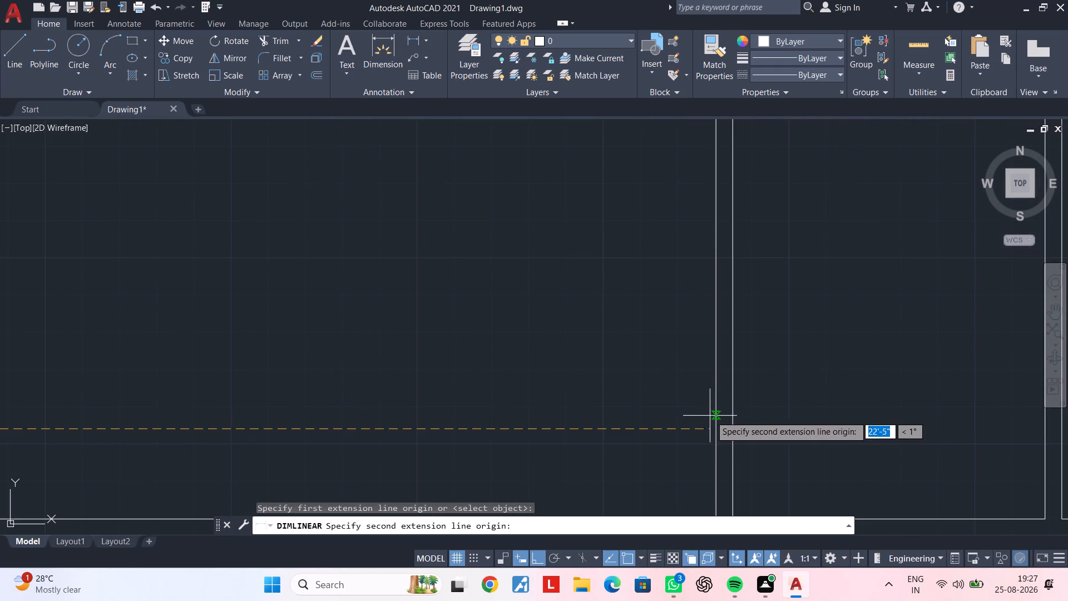
left_click(715, 429)
scroll(511, 376, "down", 1)
middle_click_drag(513, 373, 552, 348)
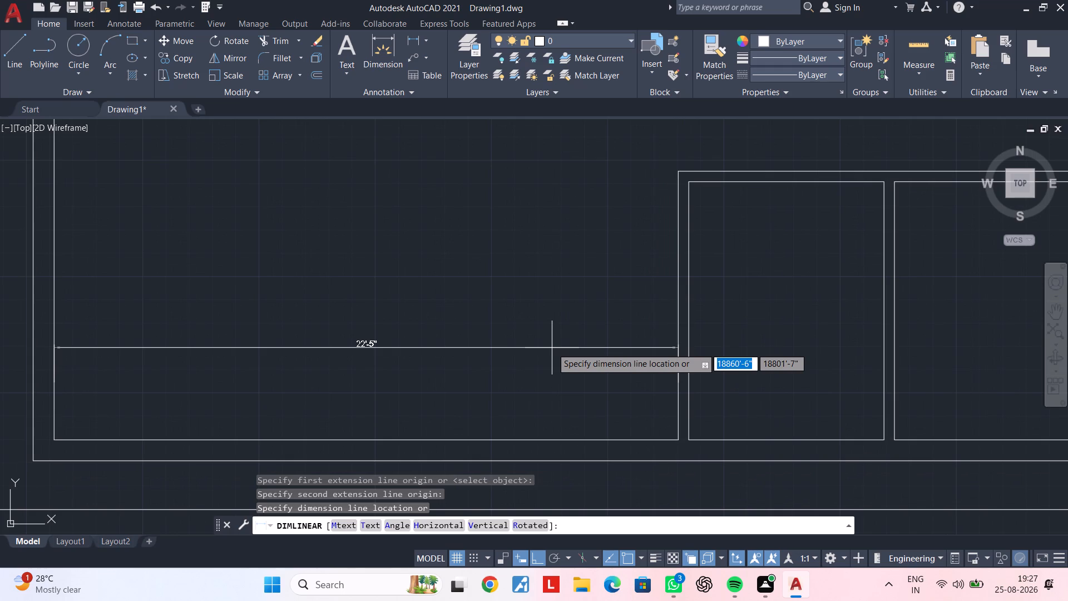
key("Escape")
key("Escape")
key("Escape")
key("Escape")
Measure the large lower room's clear height from the underside of the small left room's lower wall to the bottom wall's inner line.
middle_click_drag(495, 317, 580, 313)
scroll(560, 307, "down", 2)
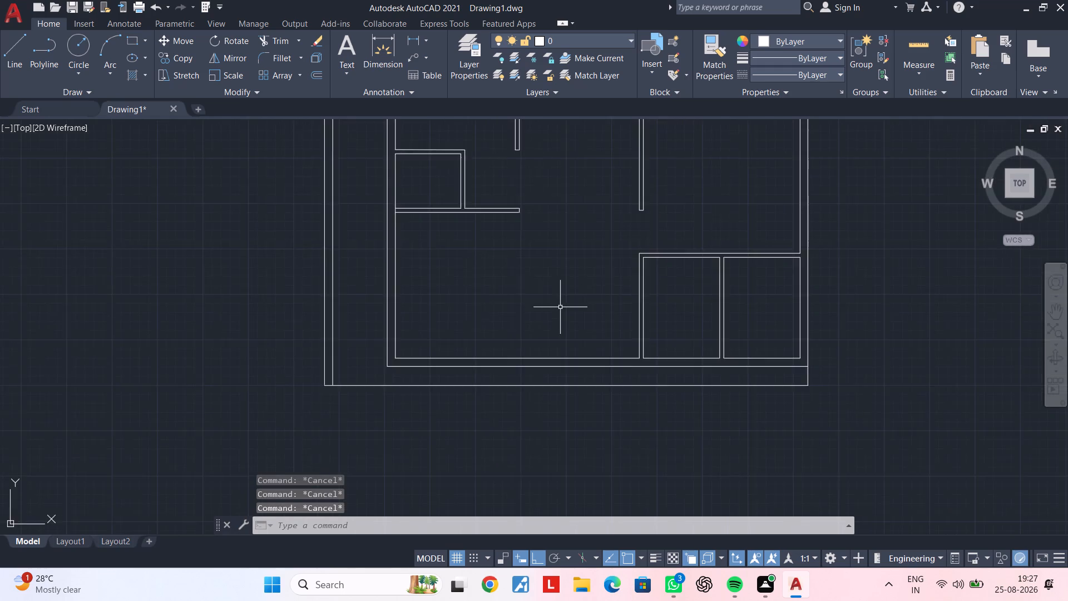
middle_click_drag(560, 307, 566, 364)
key("space")
scroll(489, 294, "up", 2)
left_click(454, 234)
middle_click_drag(465, 367, 477, 335)
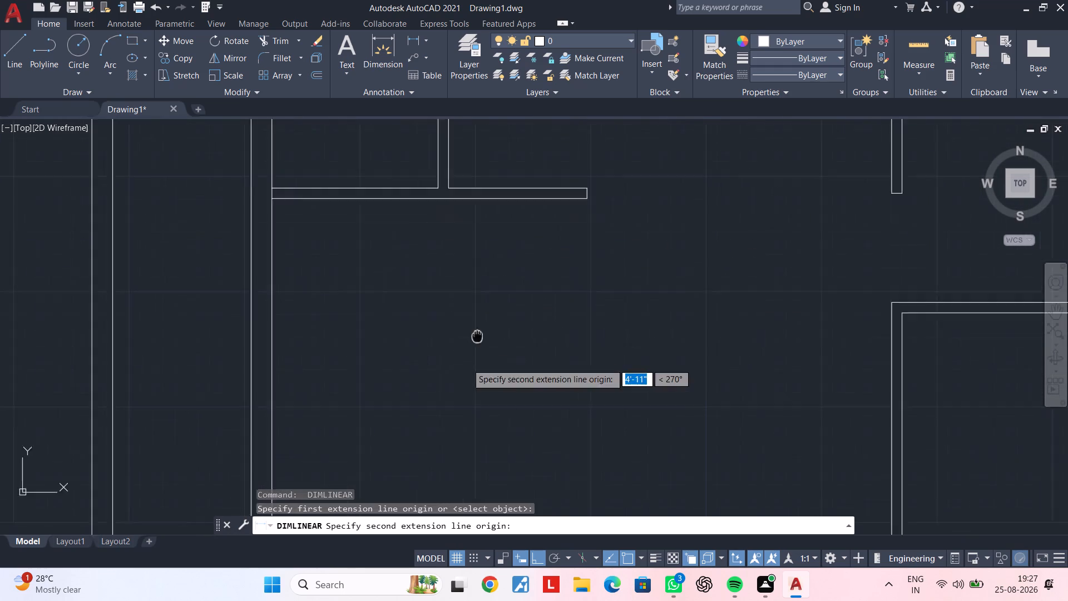
middle_click_drag(477, 335, 504, 248)
left_click(495, 479)
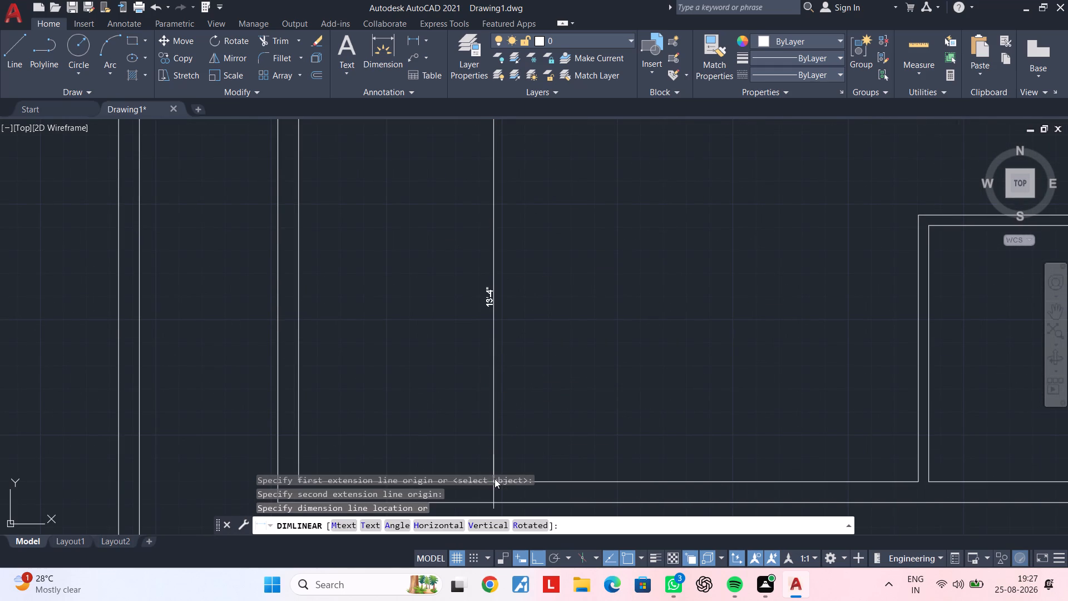
key("Escape")
key("Escape")
scroll(527, 419, "down", 2)
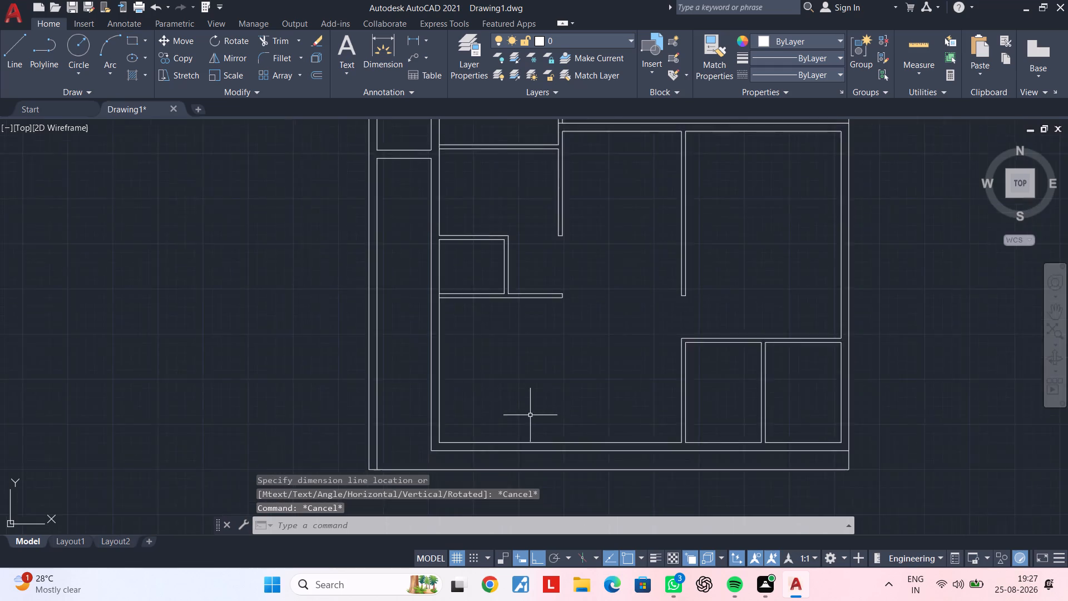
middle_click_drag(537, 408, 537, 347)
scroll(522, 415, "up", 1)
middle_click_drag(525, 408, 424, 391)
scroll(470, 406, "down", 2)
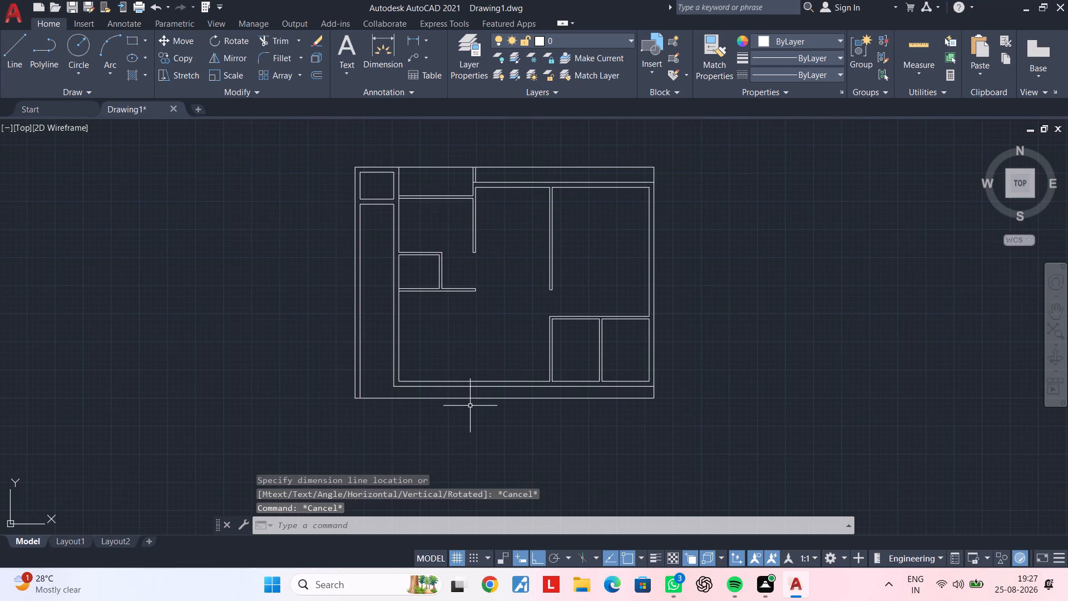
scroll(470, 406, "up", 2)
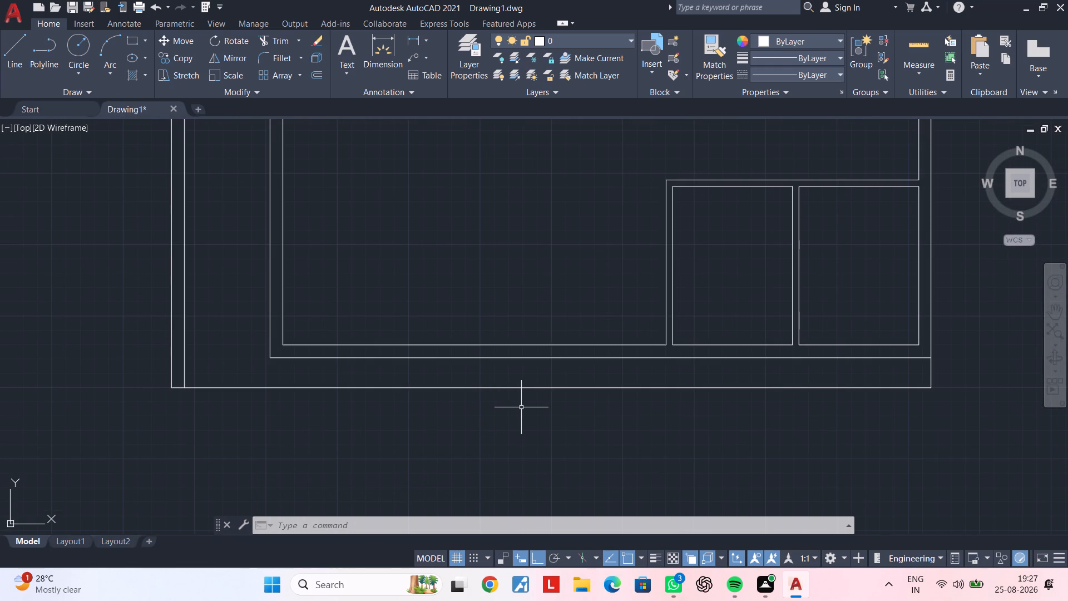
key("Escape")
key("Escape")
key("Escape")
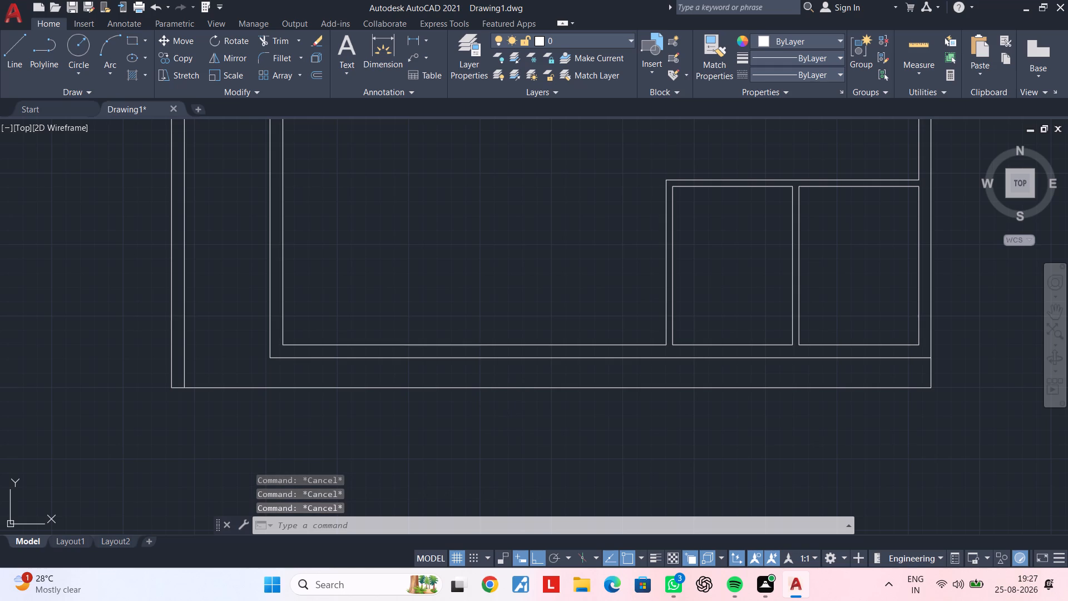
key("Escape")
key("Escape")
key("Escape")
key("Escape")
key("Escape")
Measure the long left strip's clear width from the house wall's outer face to the boundary wall's inner line near the lower-left corner.
middle_click_drag(398, 409, 642, 460)
left_click(418, 43)
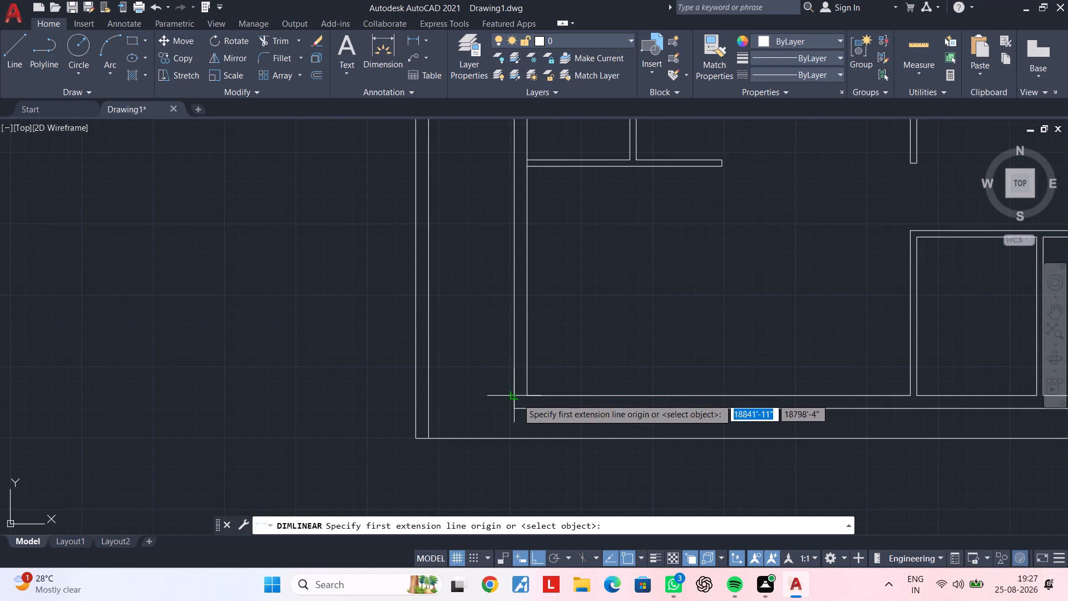
left_click(517, 398)
left_click(427, 401)
scroll(427, 401, "up", 3)
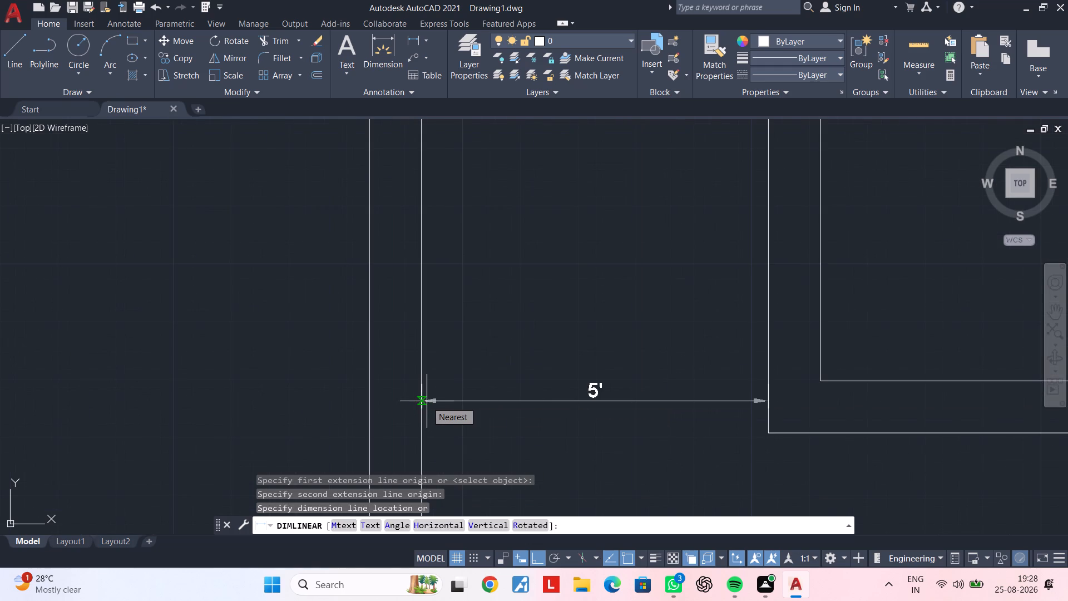
key("Escape")
Measure the left strip's width from the house wall's outer face to the boundary's outermost line.
key("space")
scroll(491, 401, "down", 2)
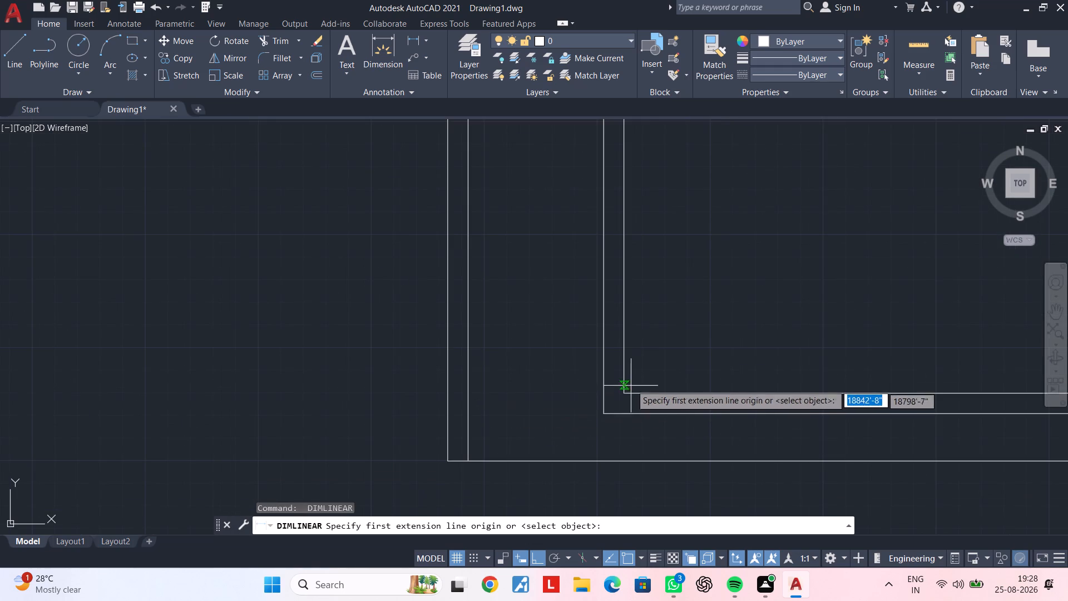
left_click(604, 385)
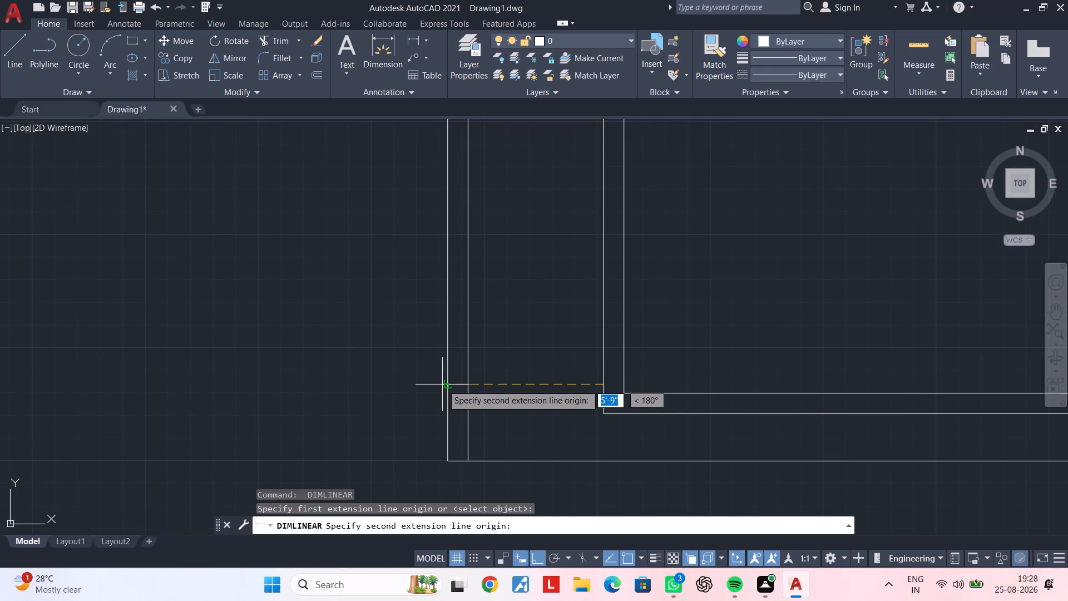
left_click(442, 385)
key("Escape")
scroll(513, 395, "down", 3)
key("Escape")
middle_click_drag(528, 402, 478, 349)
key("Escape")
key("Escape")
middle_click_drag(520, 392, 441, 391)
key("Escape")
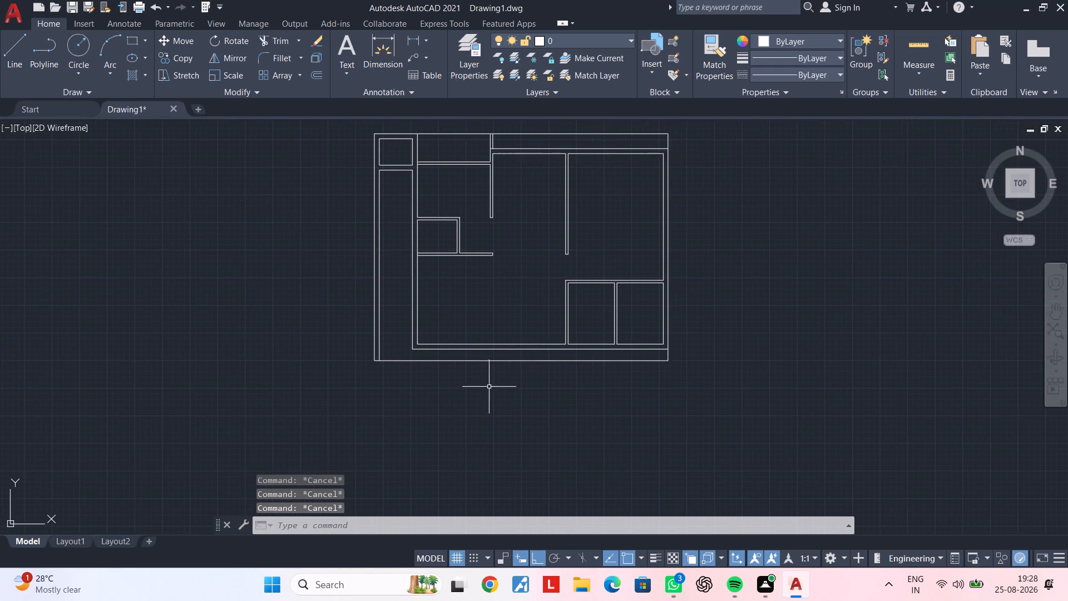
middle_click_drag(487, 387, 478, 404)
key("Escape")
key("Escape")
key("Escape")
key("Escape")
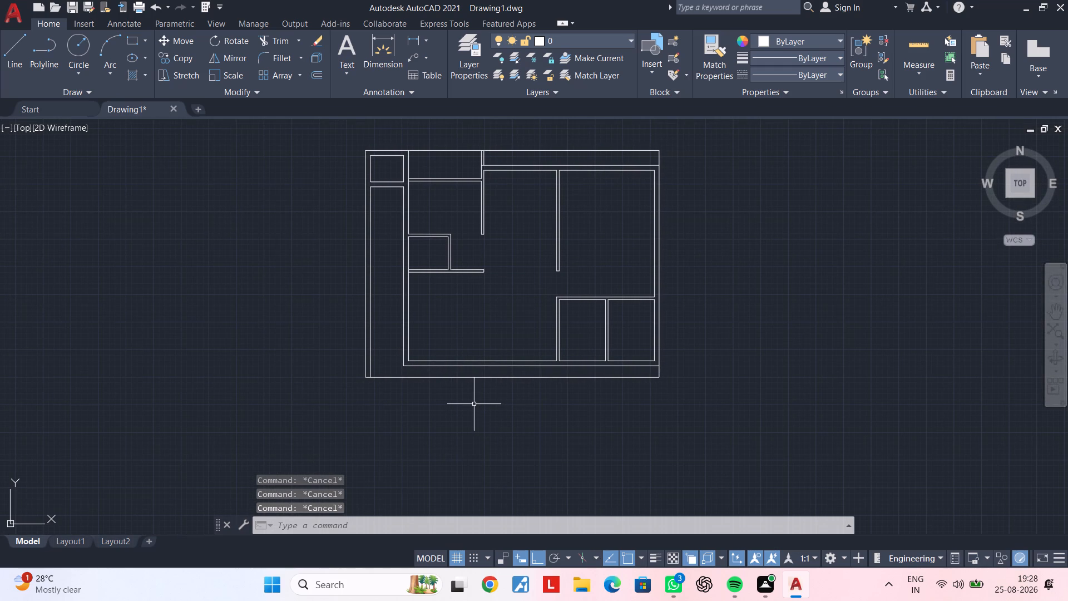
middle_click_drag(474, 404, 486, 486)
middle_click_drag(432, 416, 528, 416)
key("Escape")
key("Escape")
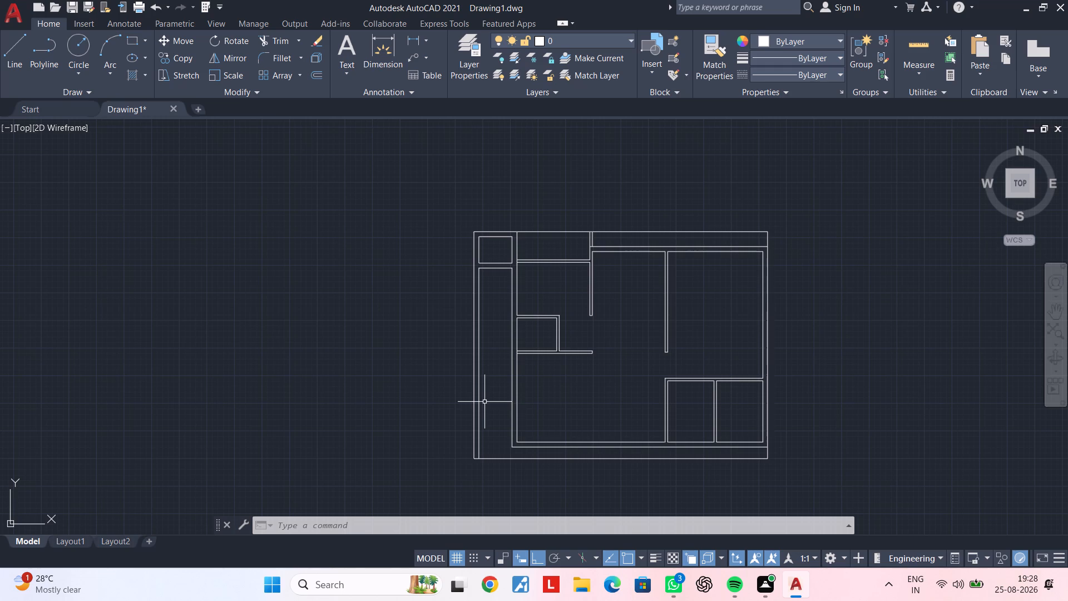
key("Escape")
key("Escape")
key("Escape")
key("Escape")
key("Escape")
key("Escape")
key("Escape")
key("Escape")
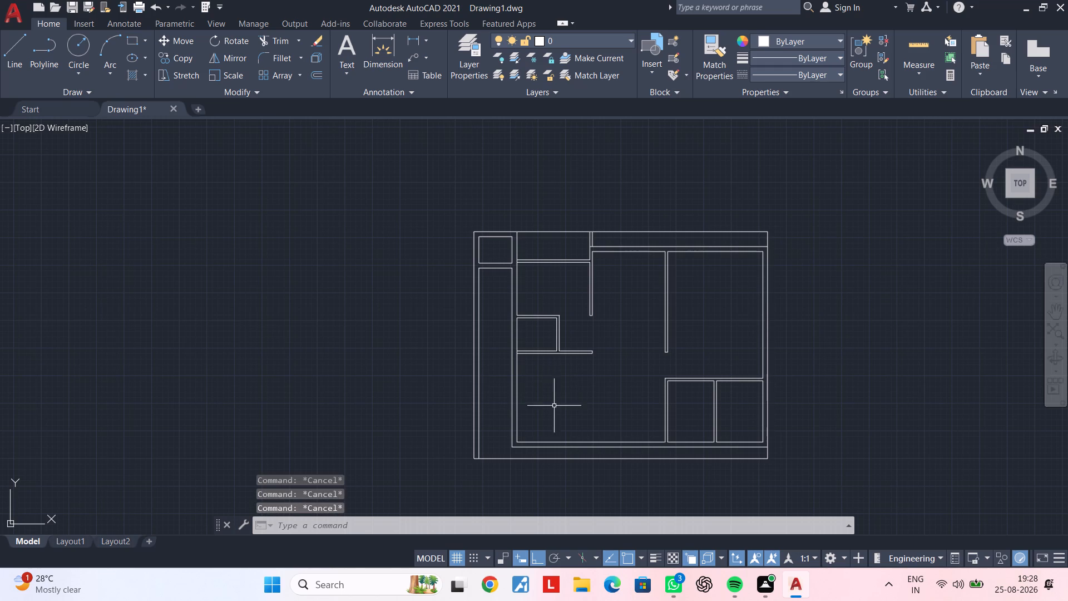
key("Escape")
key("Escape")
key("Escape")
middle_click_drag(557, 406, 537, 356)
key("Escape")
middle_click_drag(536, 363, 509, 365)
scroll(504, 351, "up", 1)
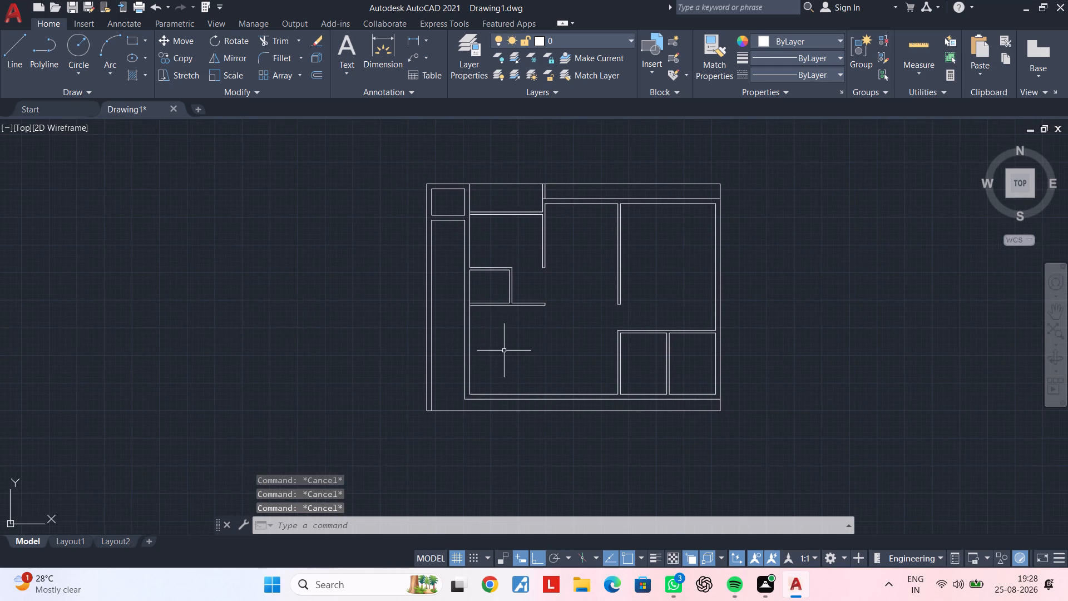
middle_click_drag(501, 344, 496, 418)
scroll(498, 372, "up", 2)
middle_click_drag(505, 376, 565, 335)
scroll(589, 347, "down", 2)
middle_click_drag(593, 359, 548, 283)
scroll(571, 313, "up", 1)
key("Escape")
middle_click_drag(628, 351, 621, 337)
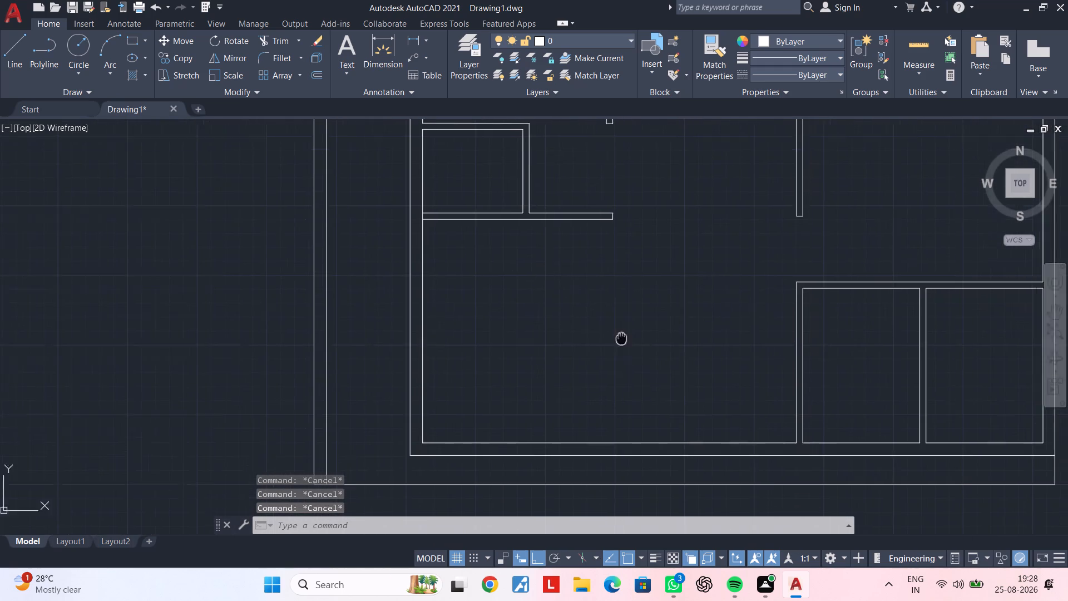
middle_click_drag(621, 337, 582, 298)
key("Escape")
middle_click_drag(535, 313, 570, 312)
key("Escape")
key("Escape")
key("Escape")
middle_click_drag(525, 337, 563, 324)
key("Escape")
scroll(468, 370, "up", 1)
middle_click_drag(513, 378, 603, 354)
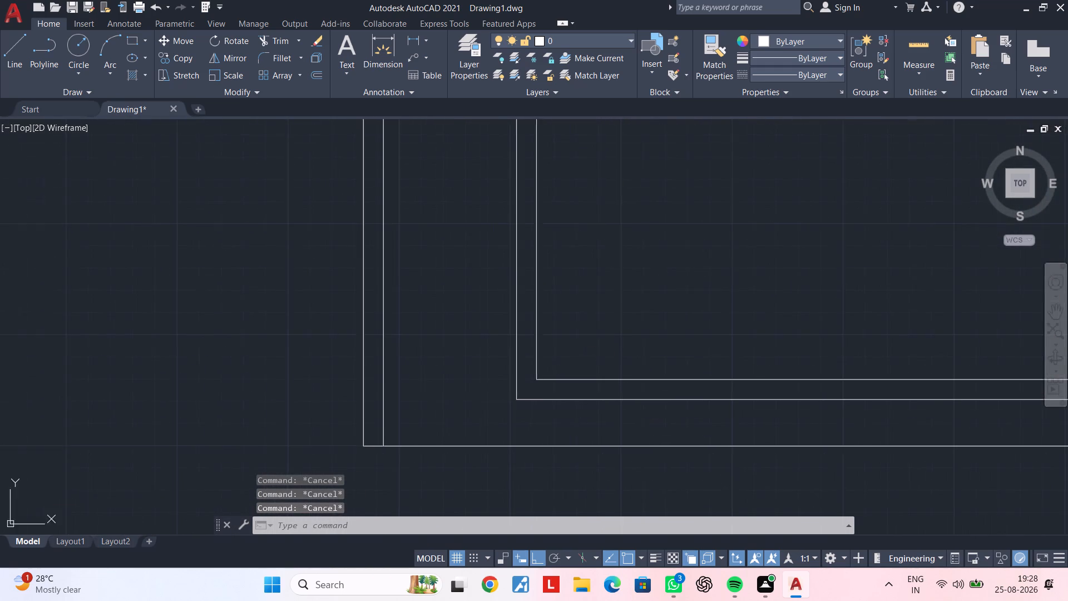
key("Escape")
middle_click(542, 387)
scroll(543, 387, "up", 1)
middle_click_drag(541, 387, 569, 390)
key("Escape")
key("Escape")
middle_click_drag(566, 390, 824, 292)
Draw a horizontal line across the left wall's thickness, starting from the large lower room's lower-left inner corner.
middle_click_drag(660, 375, 742, 339)
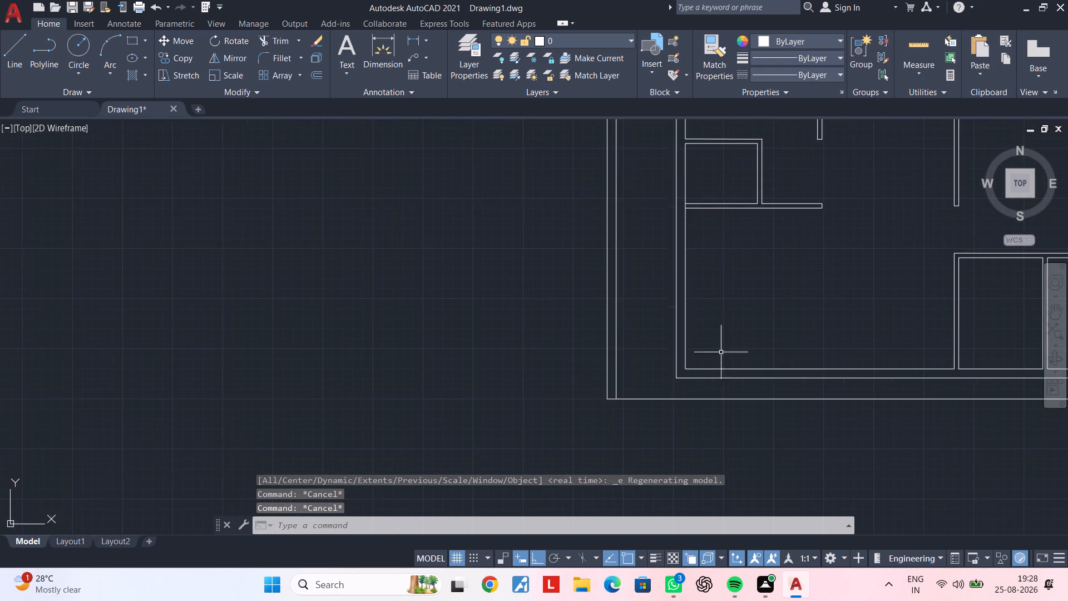
scroll(674, 380, "up", 2)
middle_click_drag(708, 365, 641, 358)
scroll(616, 357, "up", 2)
middle_click_drag(626, 355, 560, 383)
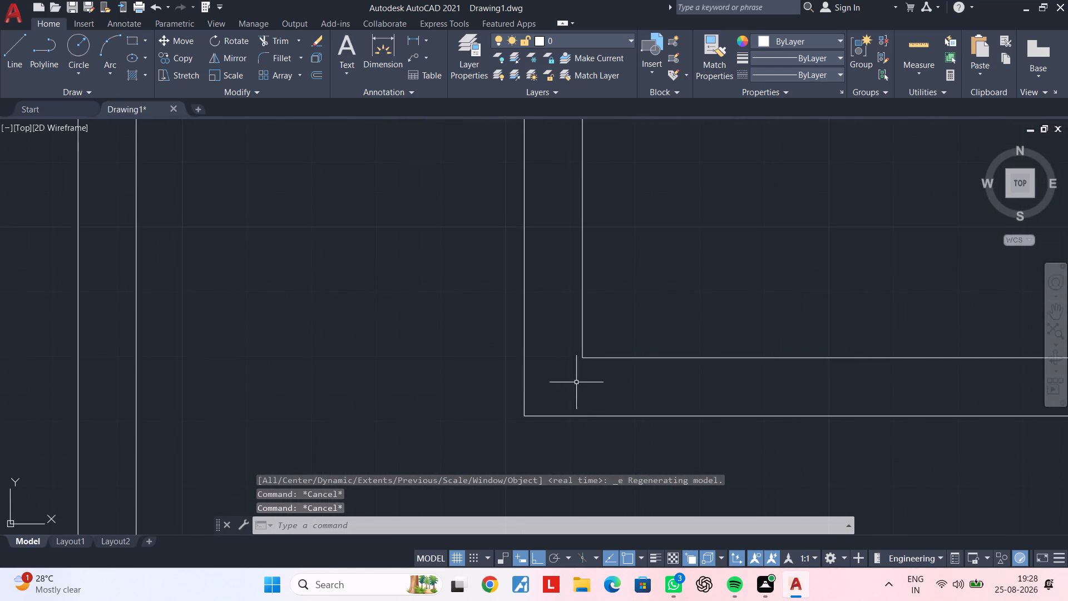
key("Escape")
key("Escape")
type("l")
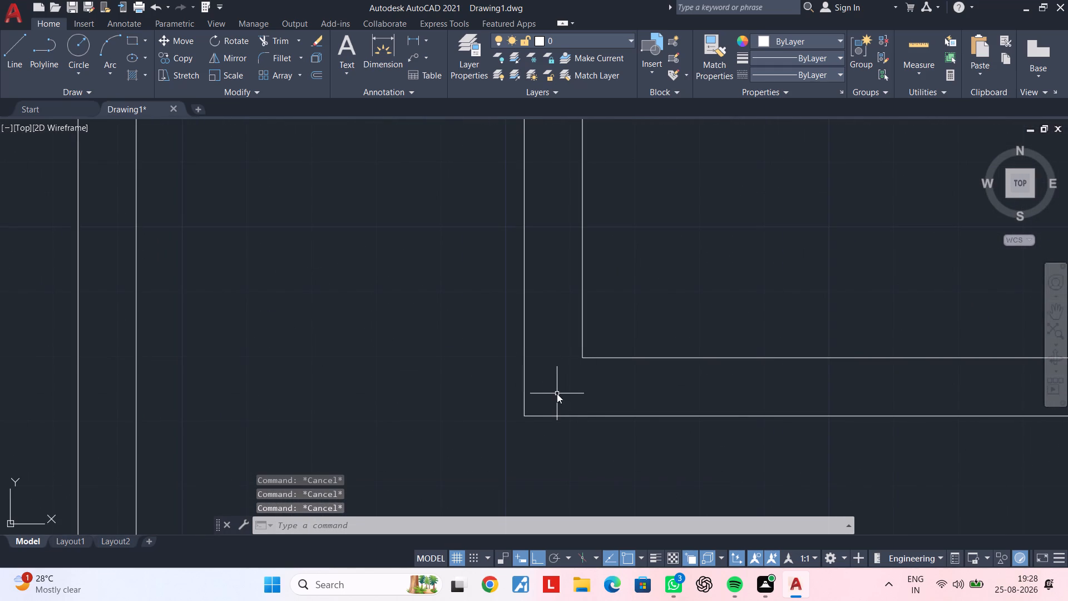
key("space")
left_click(585, 358)
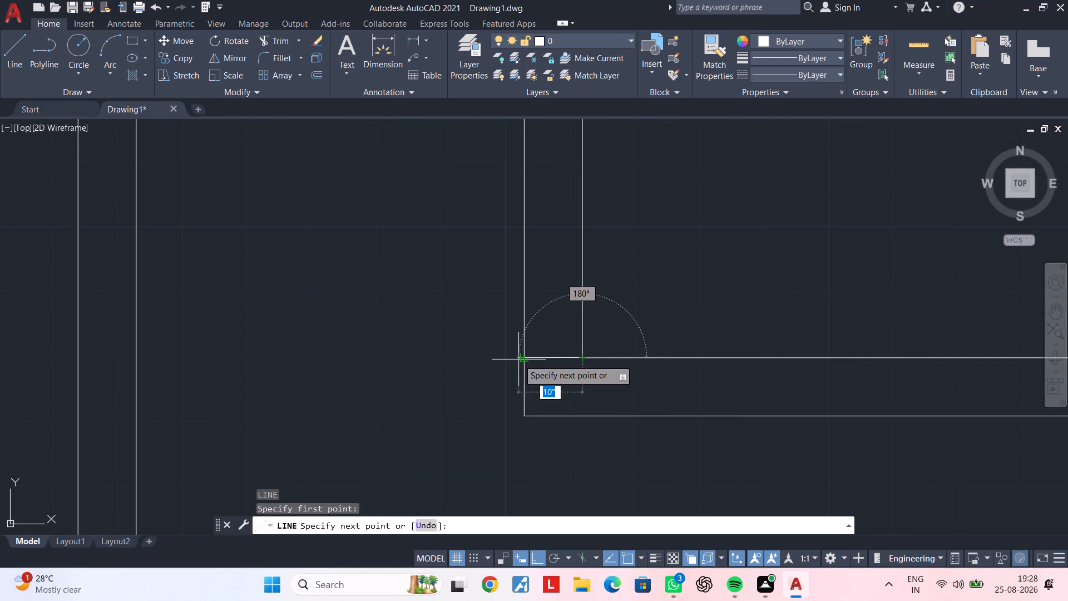
left_click(521, 359)
key("Escape")
key("Escape")
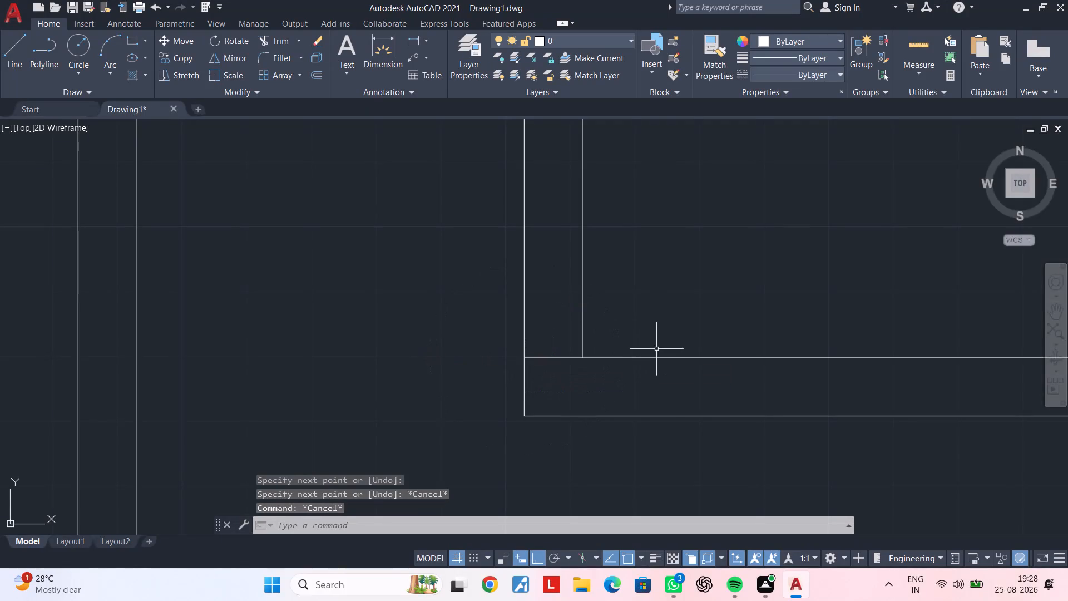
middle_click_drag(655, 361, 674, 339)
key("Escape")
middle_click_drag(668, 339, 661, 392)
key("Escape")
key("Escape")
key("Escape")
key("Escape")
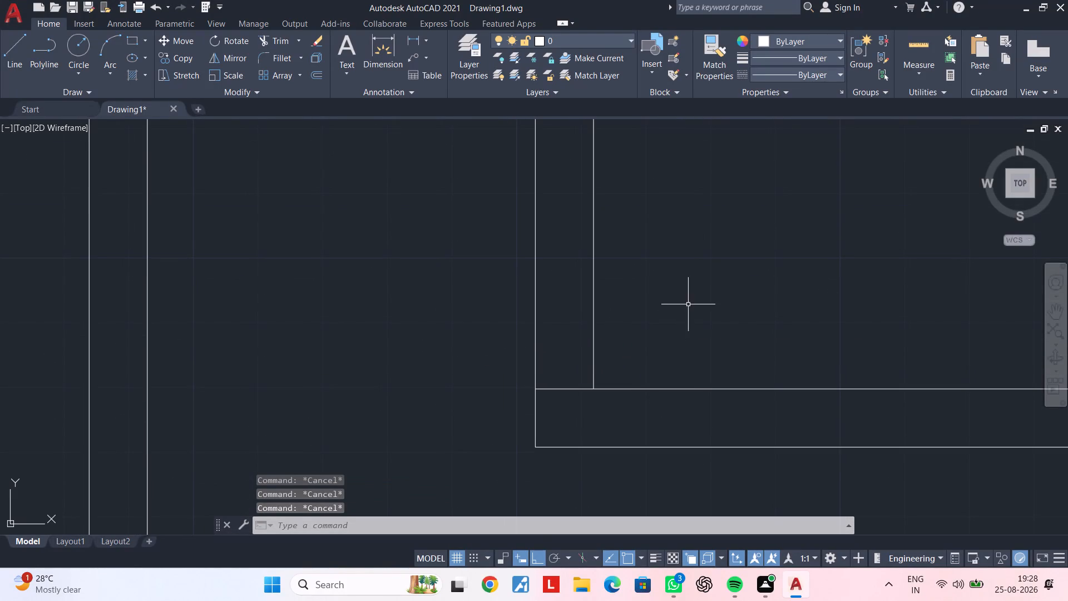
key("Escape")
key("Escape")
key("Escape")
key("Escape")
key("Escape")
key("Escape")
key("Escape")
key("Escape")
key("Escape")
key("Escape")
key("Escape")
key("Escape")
Offset the short line across the left wall upward by 4".
key("o")
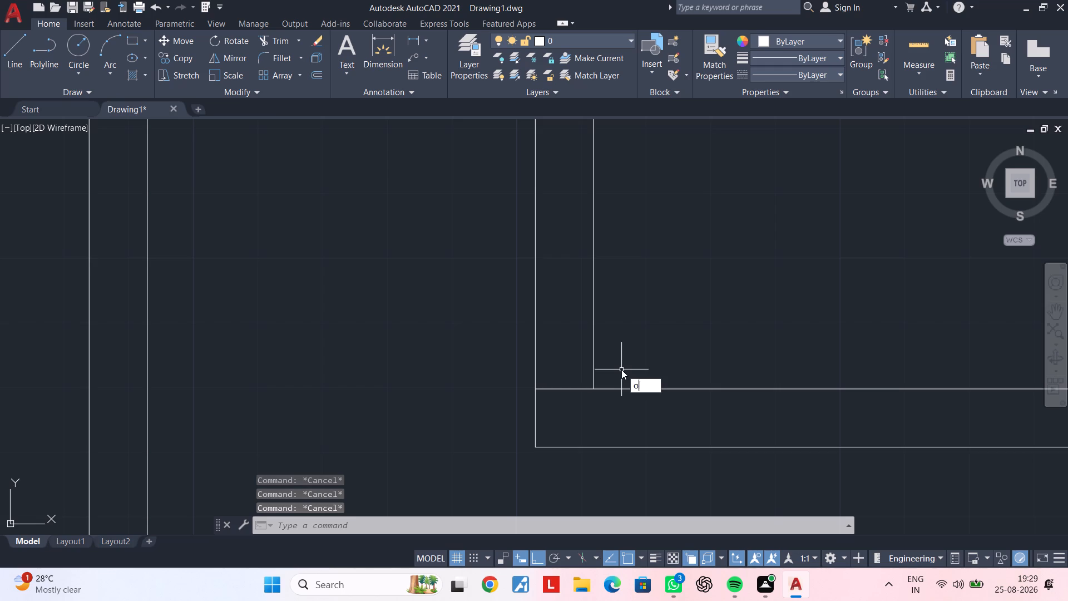
type("f")
key("space")
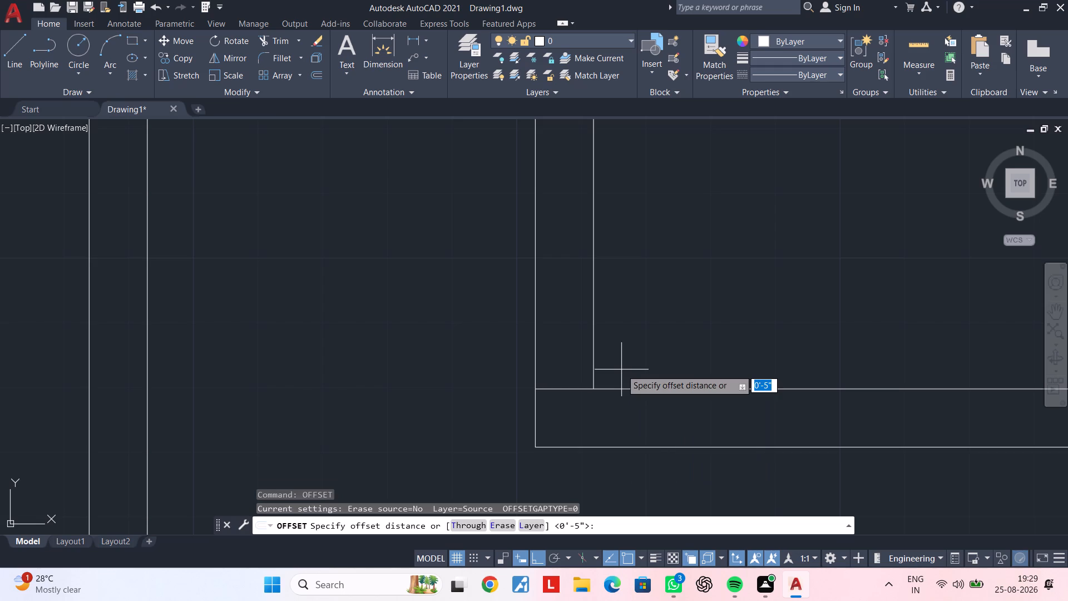
type("4\"")
key("Return")
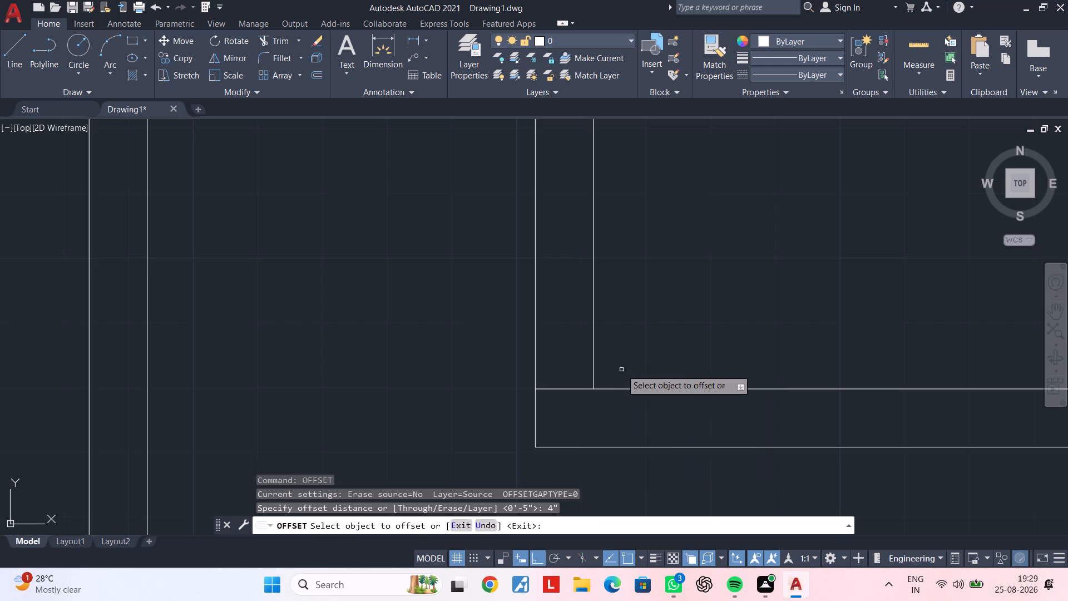
left_click(562, 388)
left_click(566, 323)
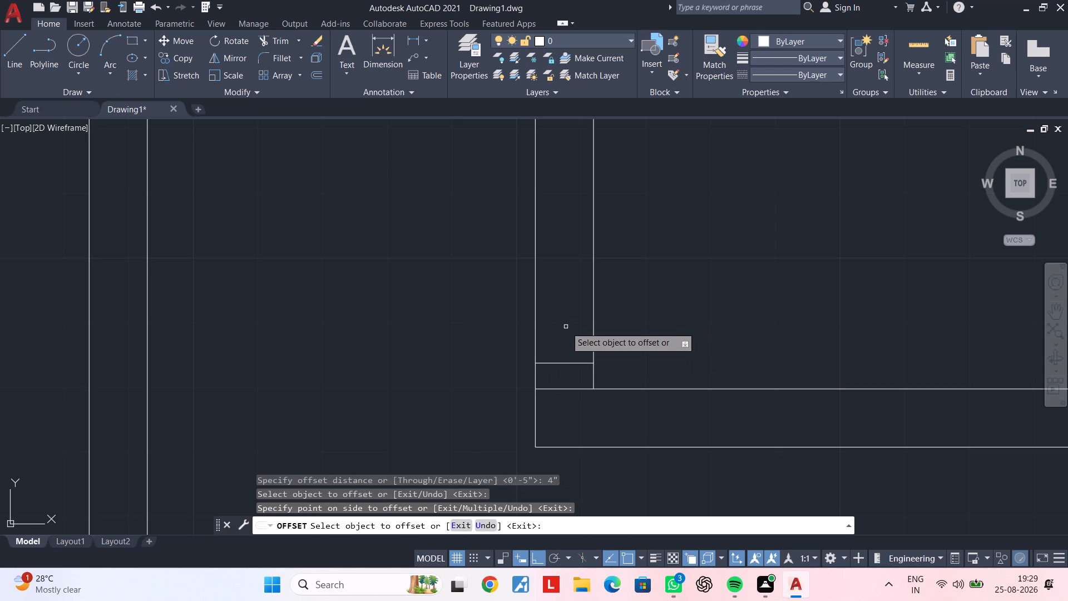
key("Escape")
key("Escape")
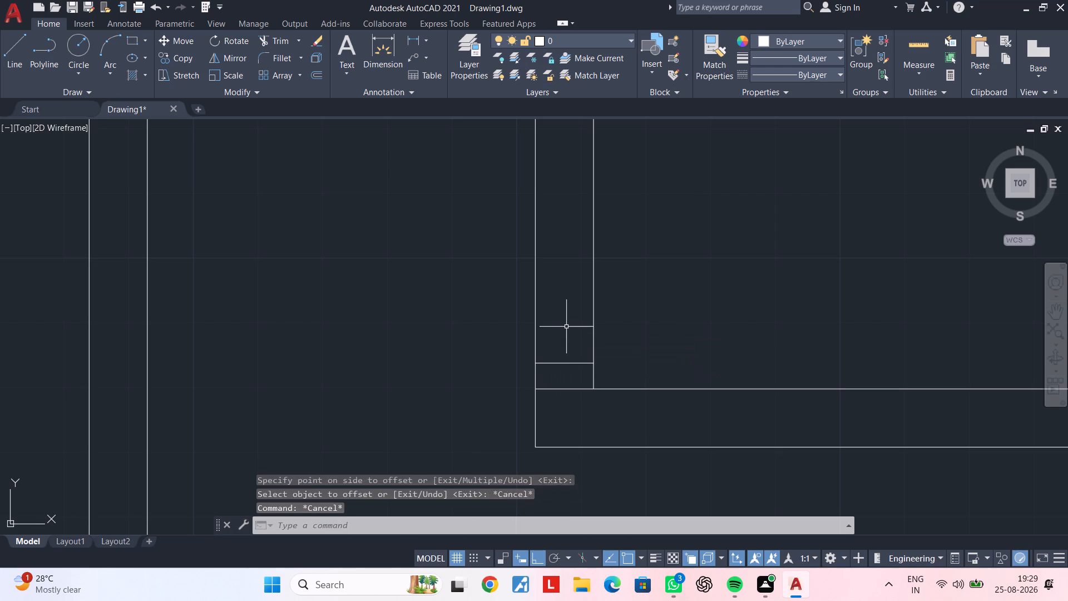
key("Escape")
key("Escape")
key("Escape")
Delete the original short line across the left wall at the room's lower-left inner corner.
left_click(565, 387)
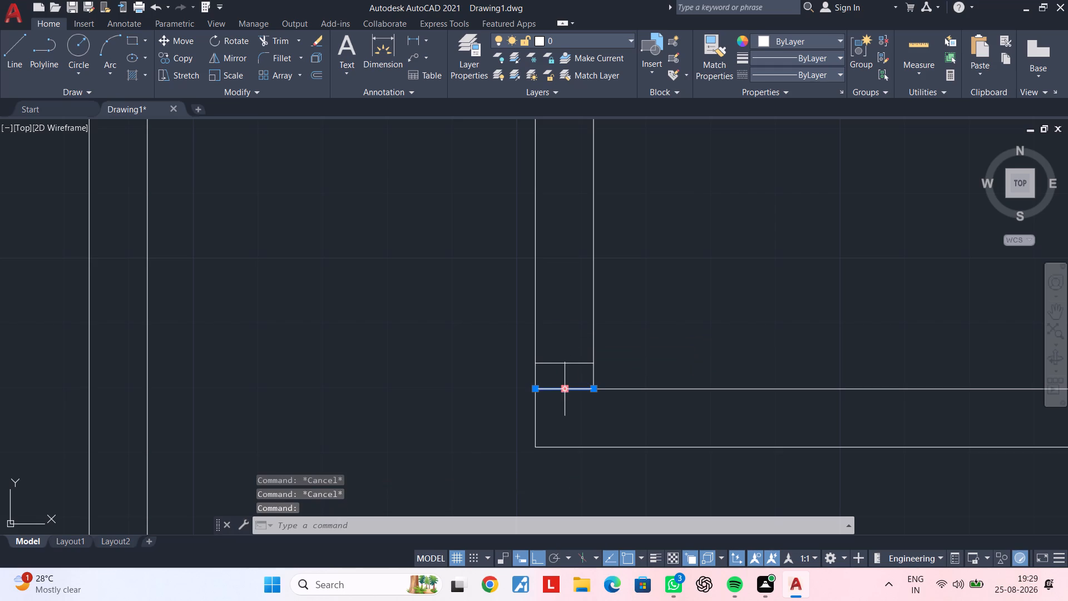
key("Delete")
middle_click_drag(563, 392, 560, 426)
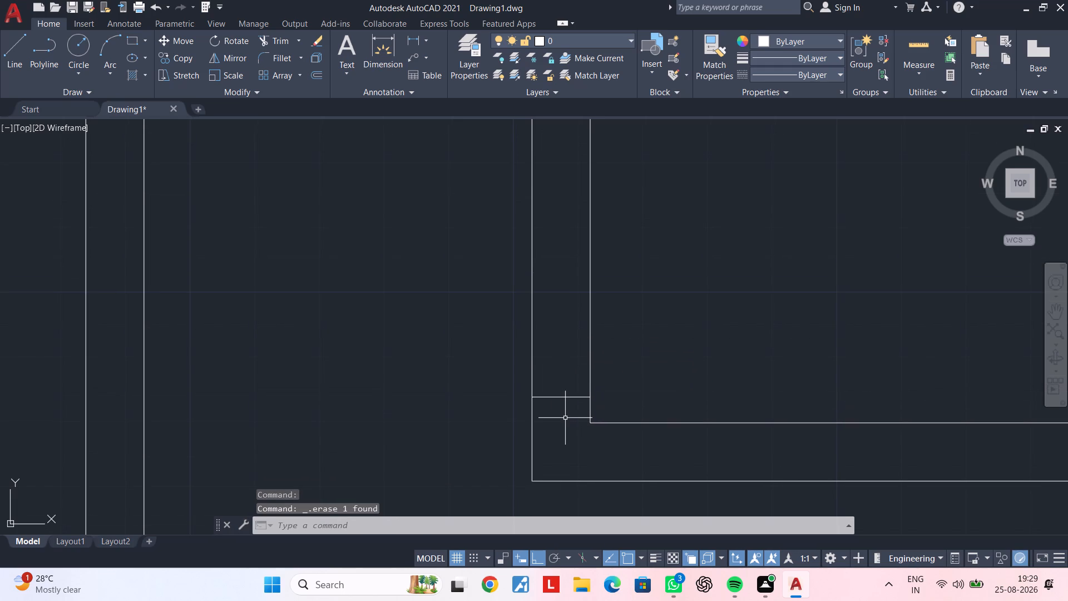
key("Escape")
key("Escape")
key("Escape")
key("Escape")
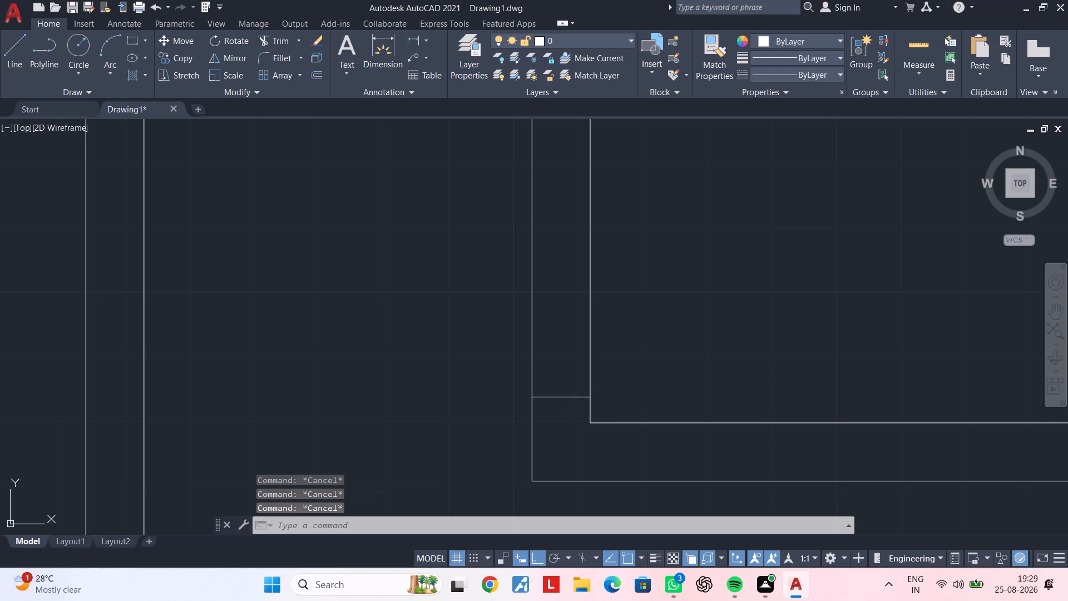
Draw a 9" square rectangle over the house's lower-left wall corner, from the room's inner corner to the outer wall corner.
key("Escape")
key("Escape")
key("Escape")
type("rec")
key("space")
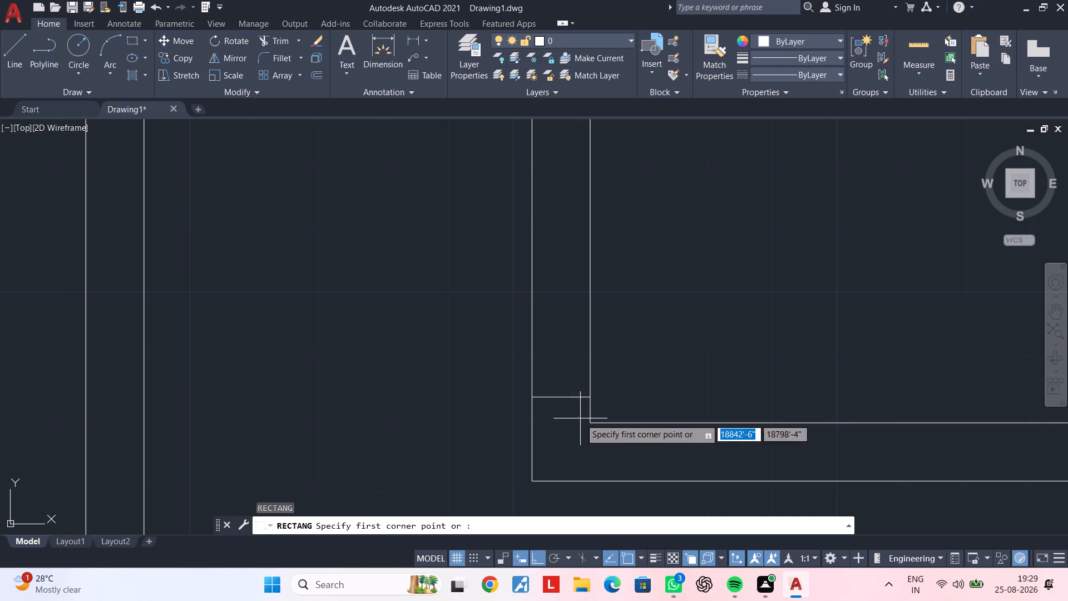
left_click(592, 425)
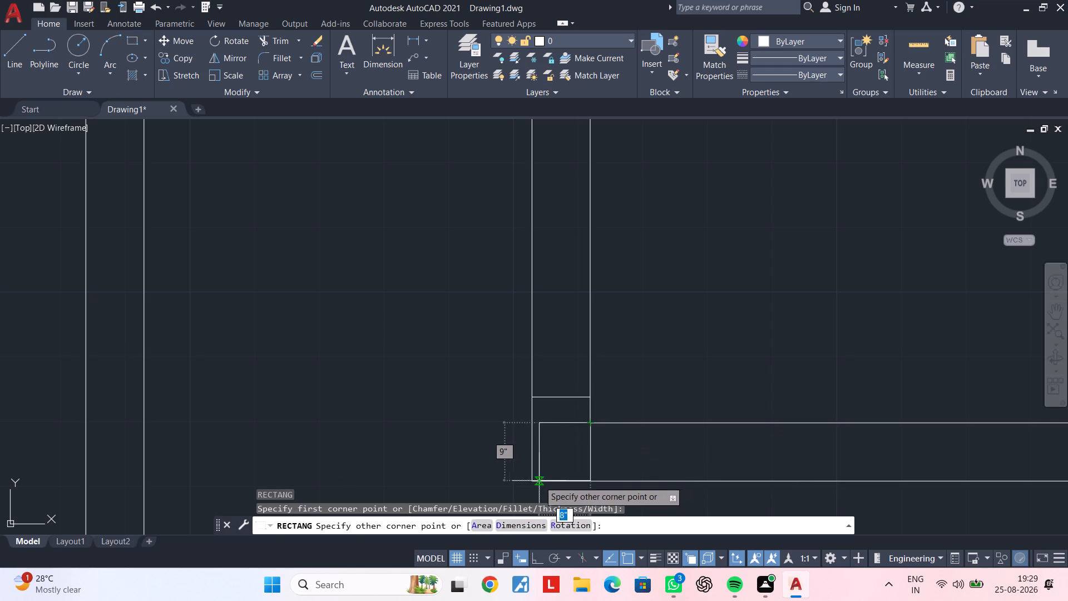
left_click(532, 481)
key("Escape")
middle_click_drag(587, 445, 595, 366)
scroll(580, 375, "up", 2)
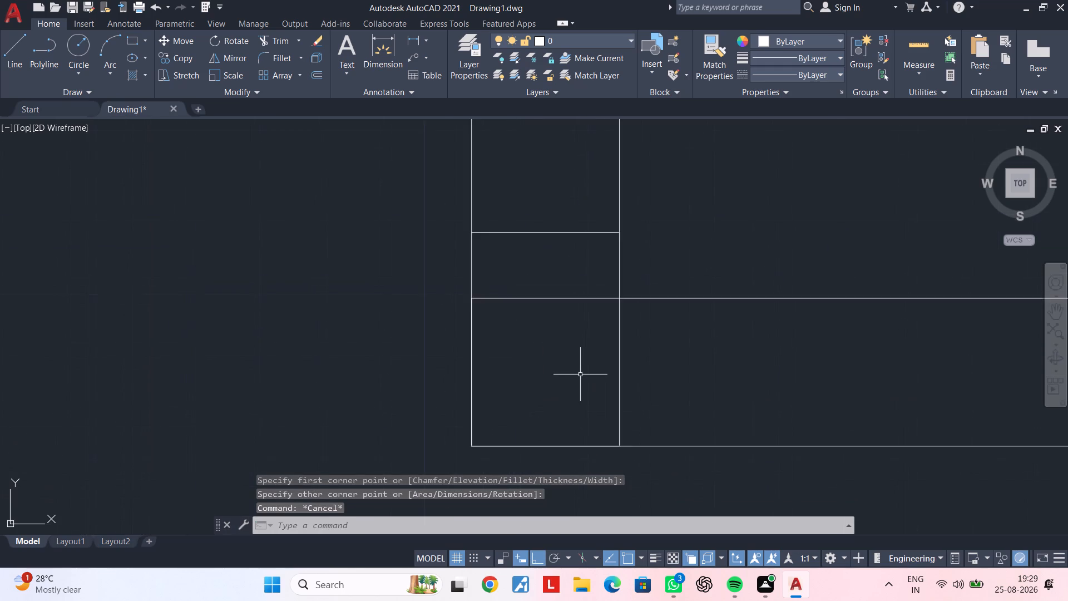
scroll(577, 371, "down", 2)
middle_click_drag(577, 371, 594, 347)
key("Escape")
key("Escape")
key("Escape")
key("Escape")
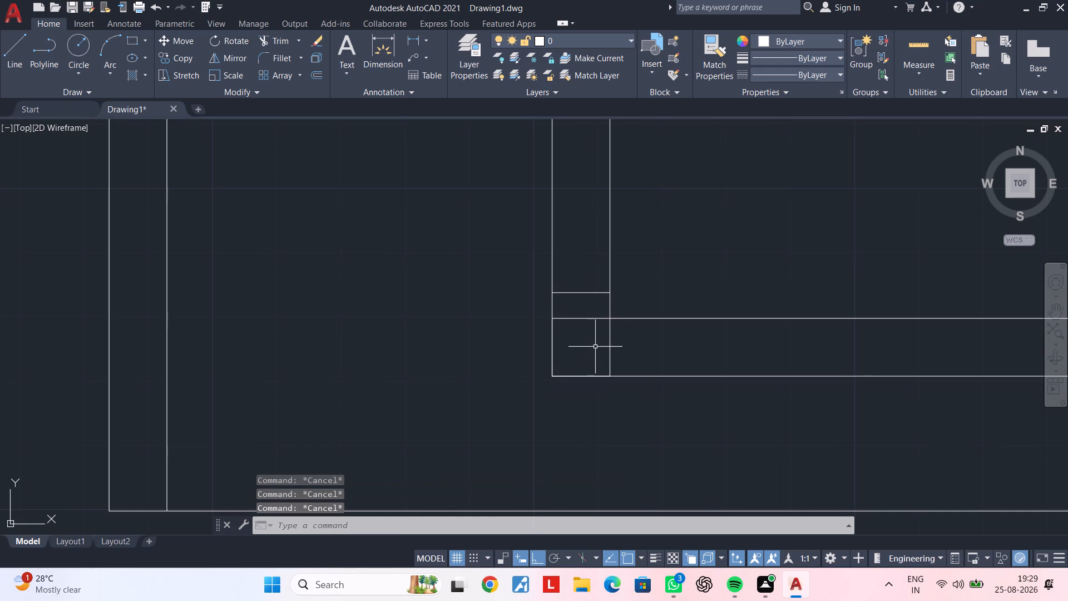
Hatch the lower-left wall corner square with the ANSI31 pattern in colour 242,113,114.
middle_click_drag(587, 347, 577, 367)
key("Escape")
key("Escape")
key("h")
key("space")
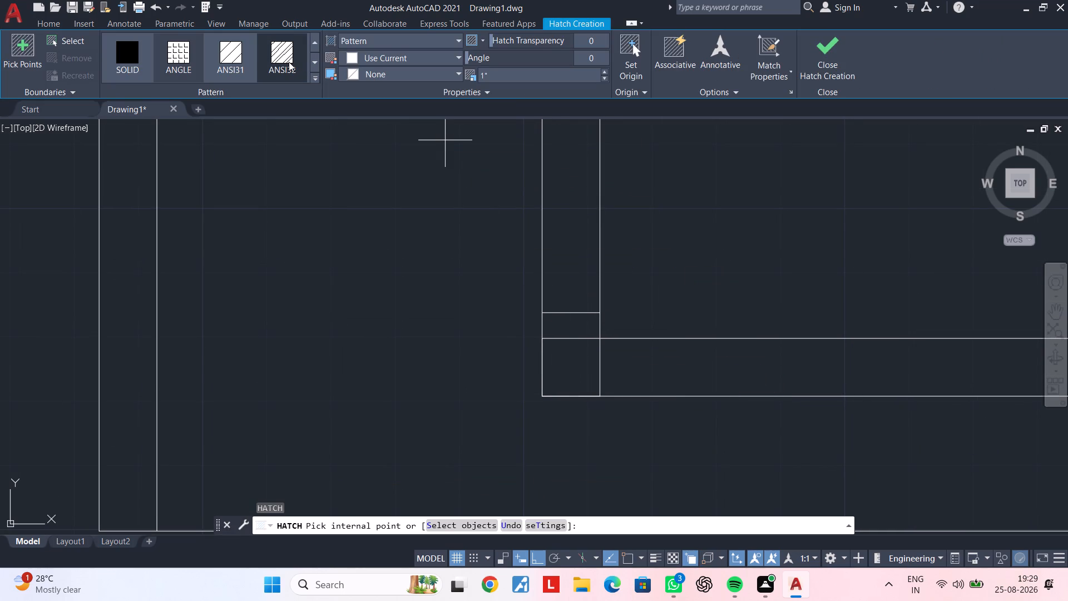
left_click(232, 60)
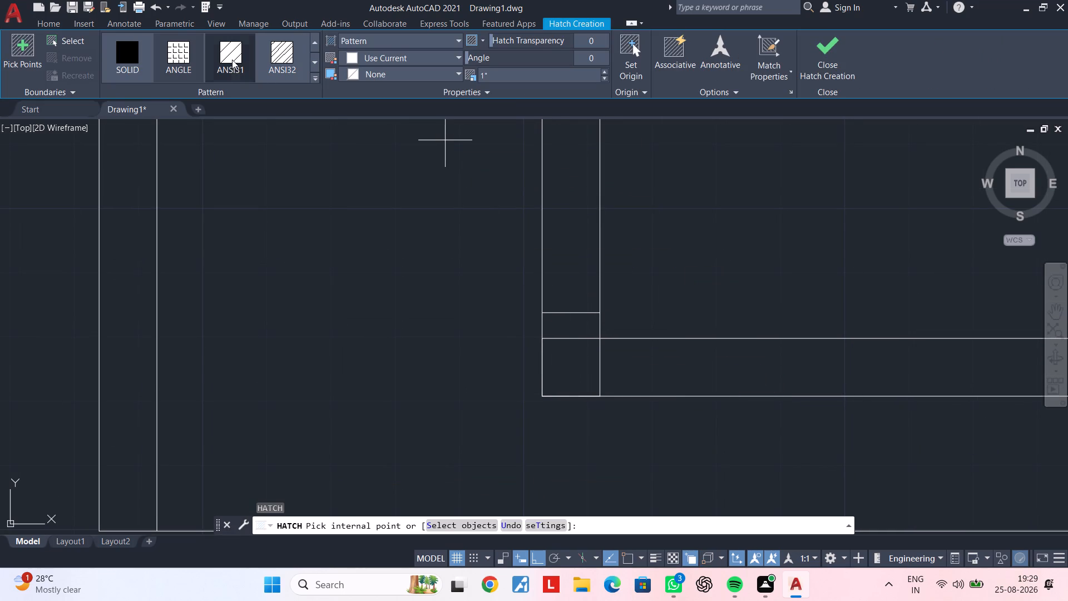
left_click(349, 57)
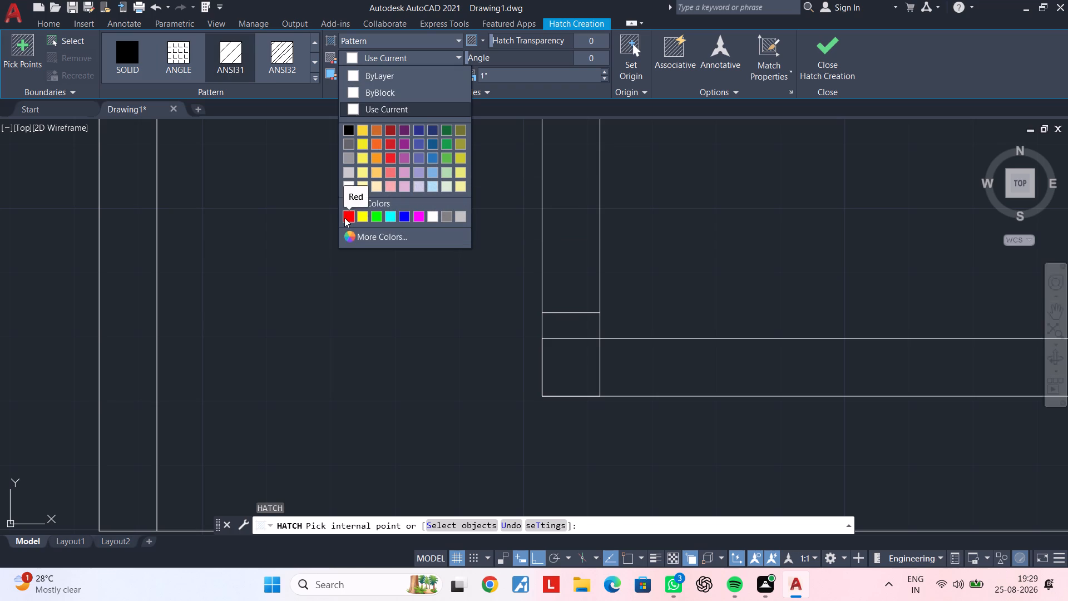
left_click(387, 167)
left_click(566, 368)
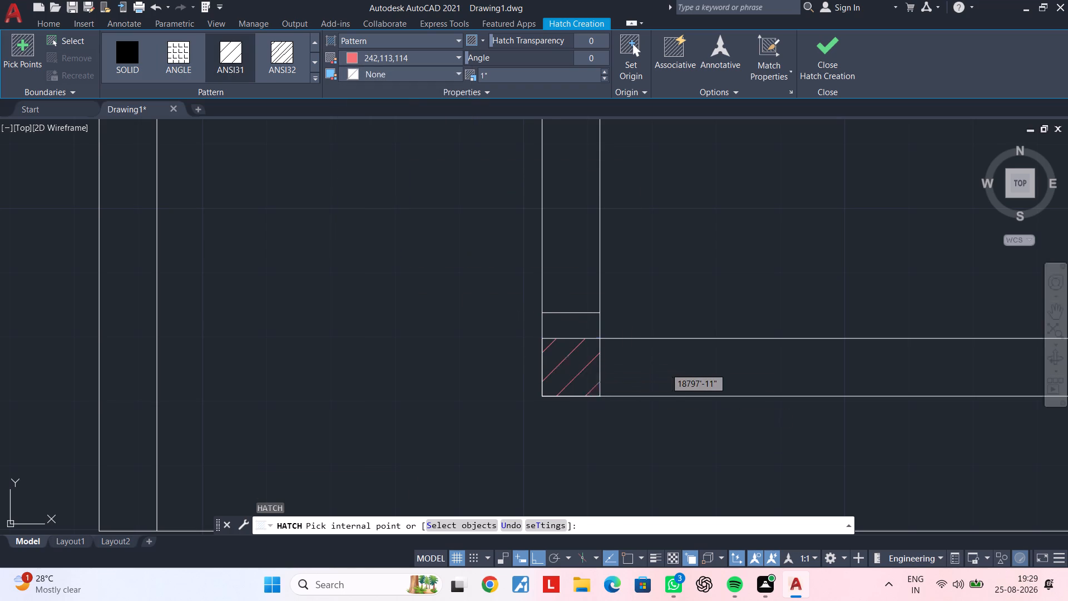
Reduce the corner hatch's scale so its diagonal lines are more closely spaced, and finish the hatch.
triple_click(606, 71)
left_click(606, 80)
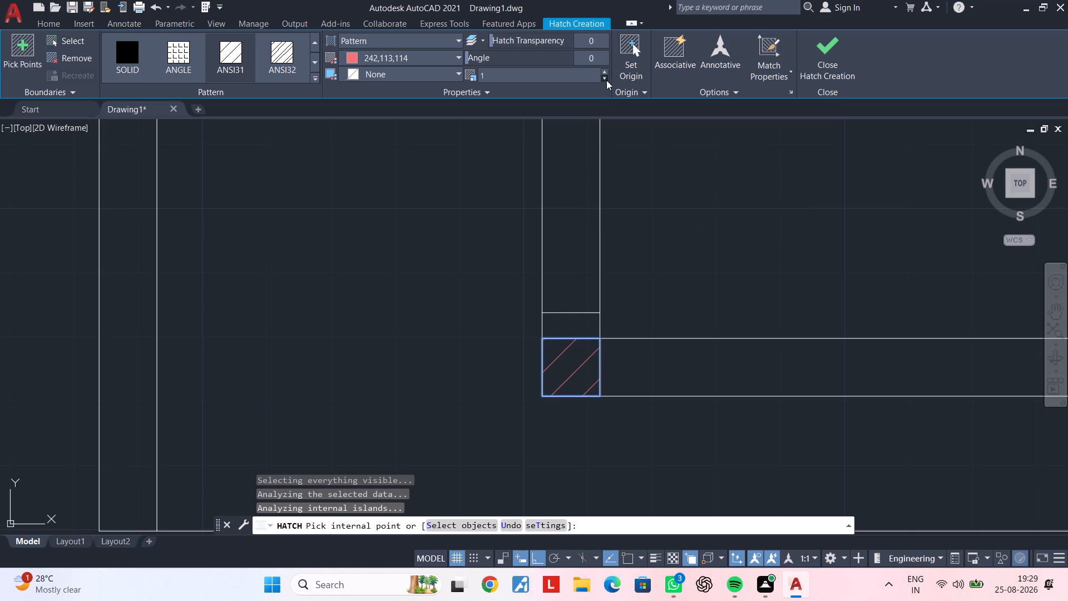
triple_click(606, 80)
triple_click(606, 80)
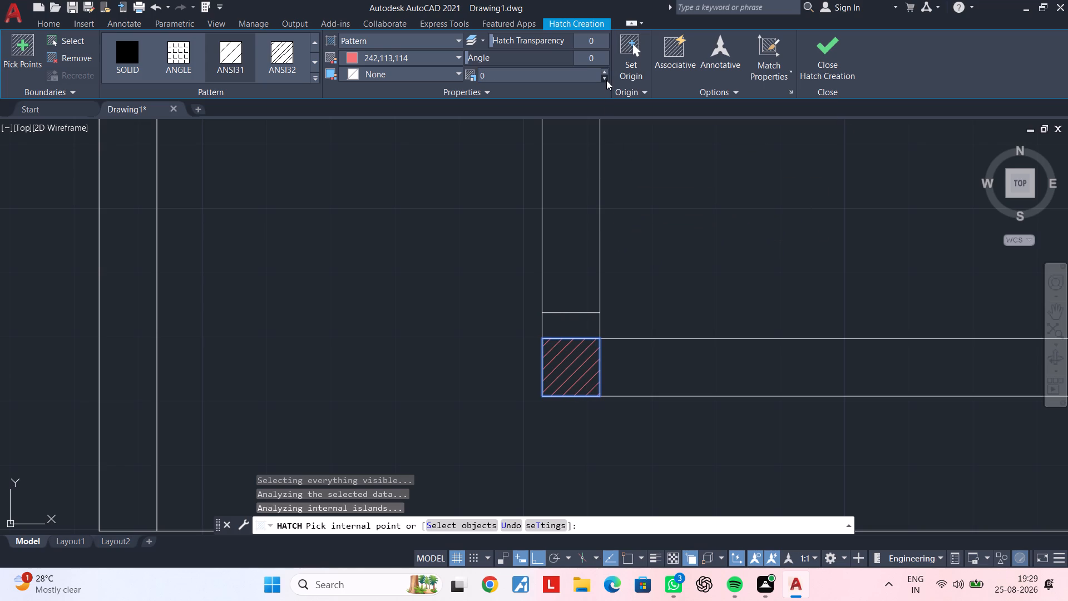
triple_click(606, 80)
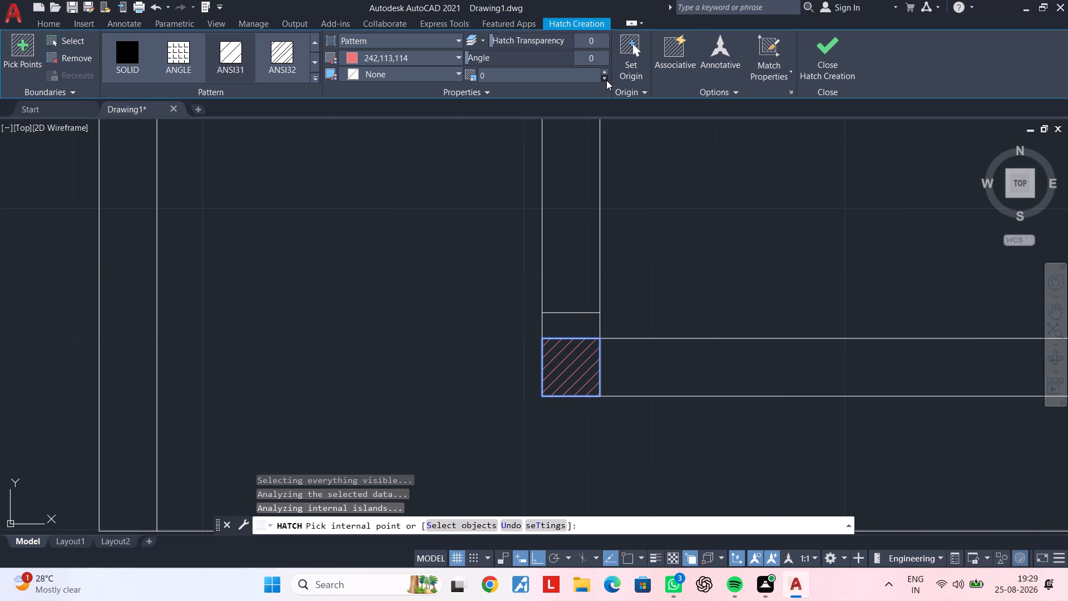
left_click(606, 80)
double_click(606, 80)
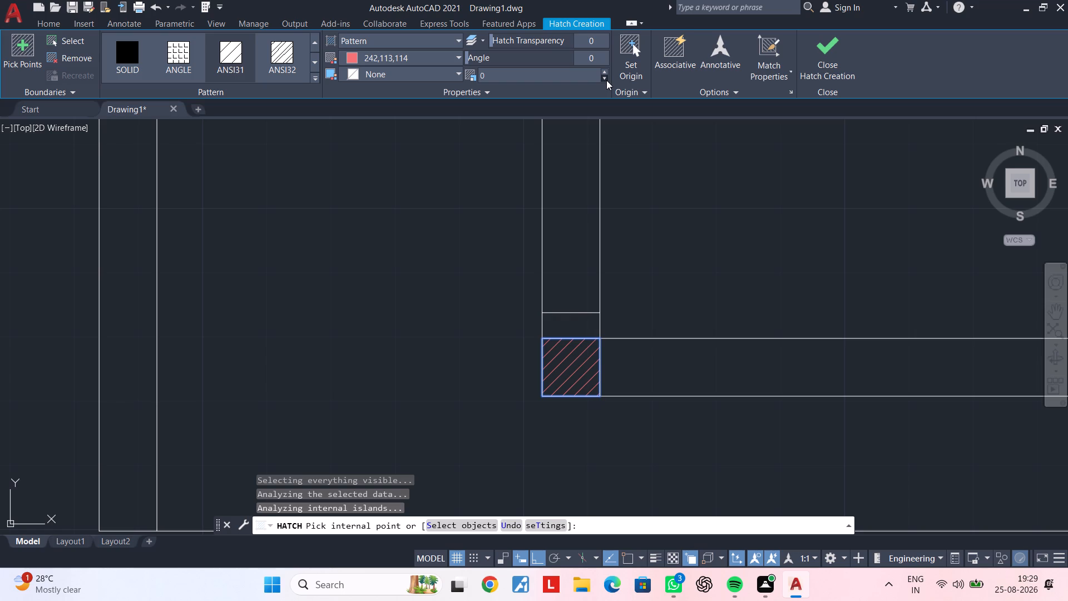
double_click(606, 80)
key("Escape")
key("Escape")
scroll(604, 110, "down", 1)
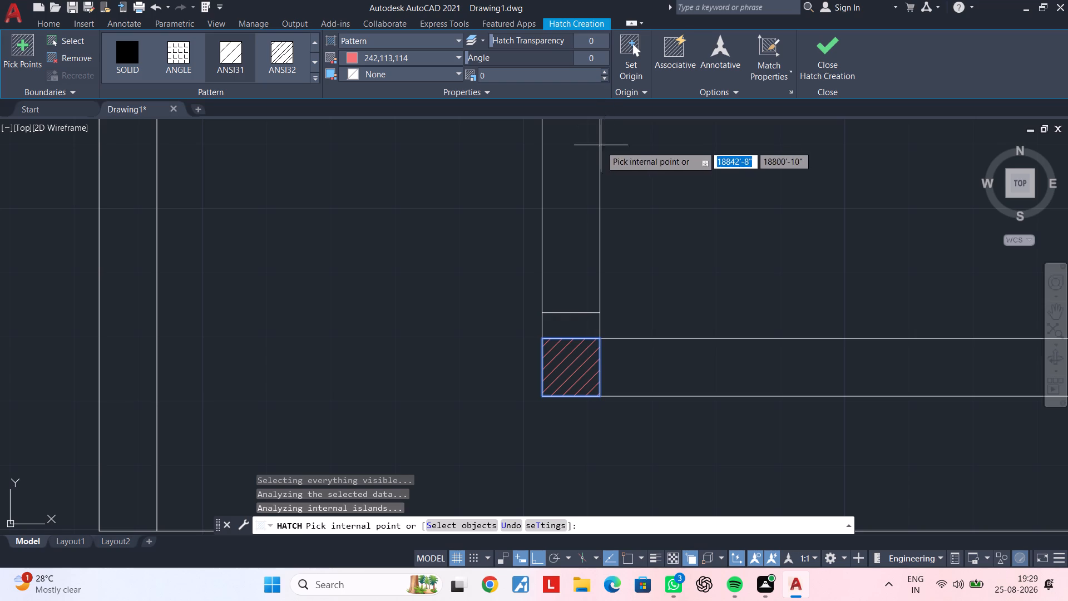
key("Escape")
key("Escape")
key("Escape")
Offset the short line across the left wall, just above the hatched corner, upward by 2'.
scroll(573, 348, "down", 2)
middle_click_drag(585, 334, 517, 329)
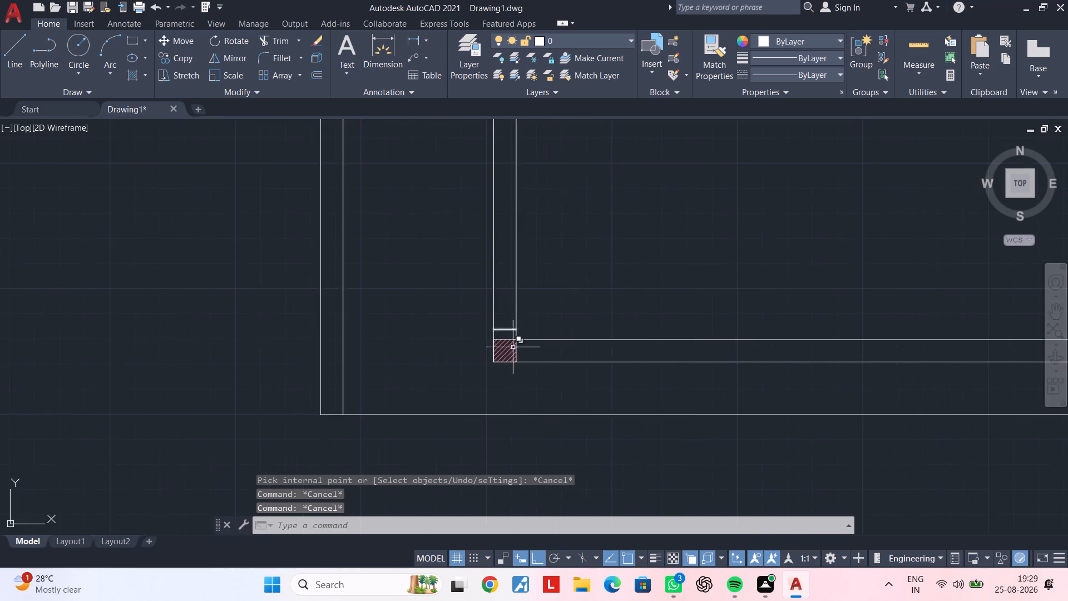
scroll(512, 348, "up", 3)
middle_click_drag(562, 326, 494, 378)
key("Escape")
middle_click_drag(484, 337, 605, 338)
key("Escape")
middle_click_drag(528, 299, 631, 417)
key("Escape")
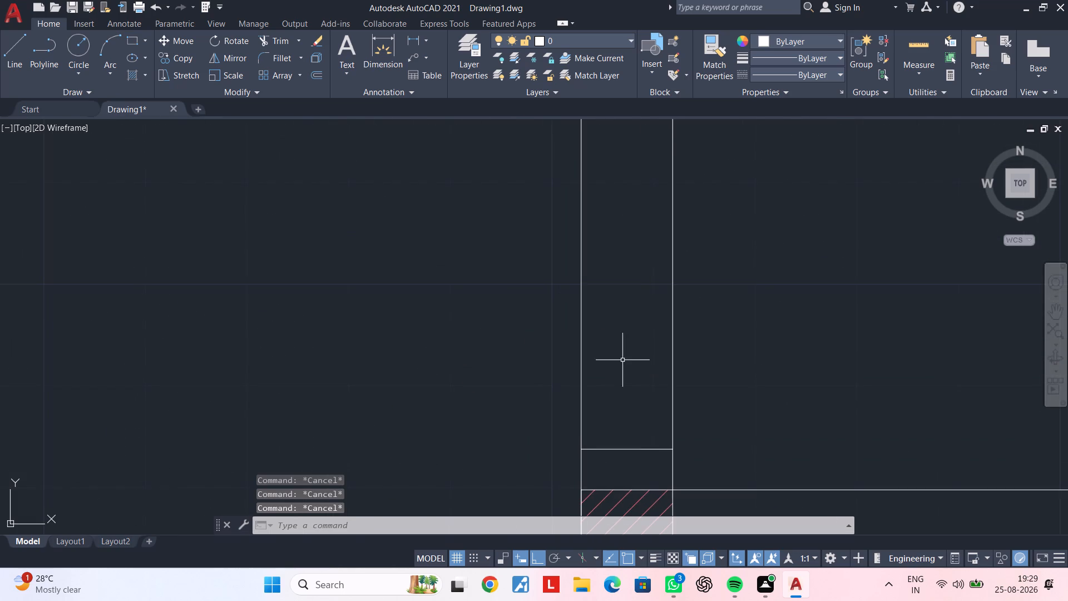
key("Escape")
middle_click_drag(625, 355, 617, 303)
key("Escape")
key("Escape")
middle_click_drag(617, 318, 606, 267)
key("Escape")
key("Escape")
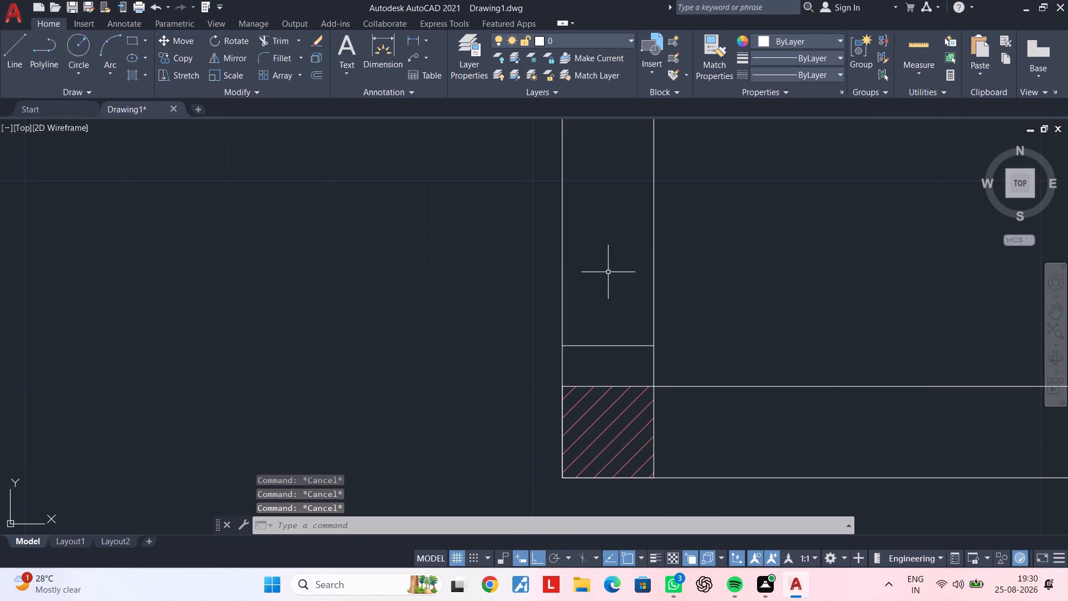
type("of")
key("space")
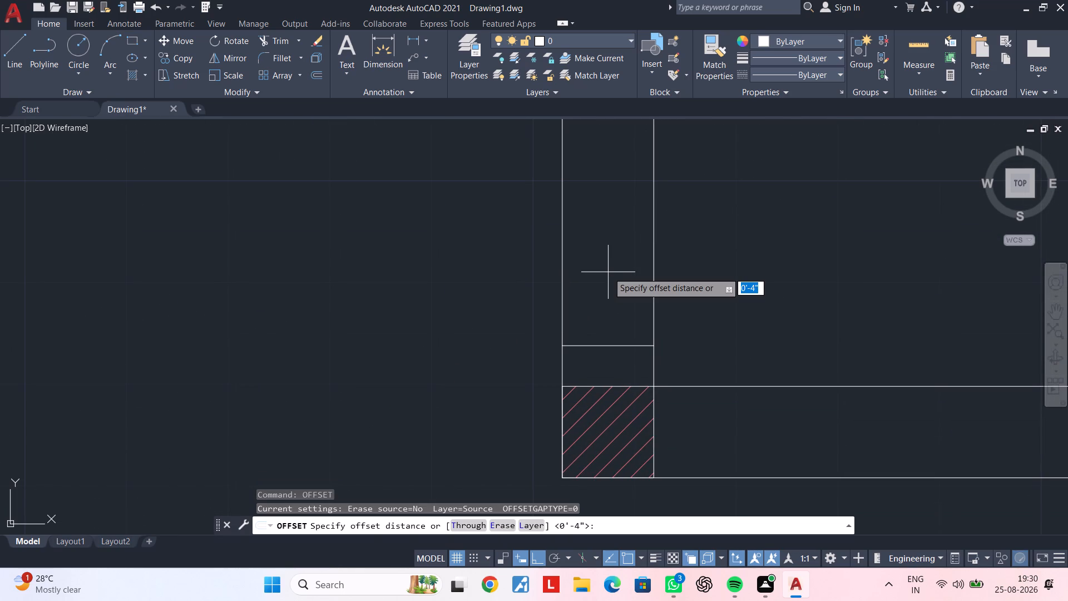
type("2'")
key("Return")
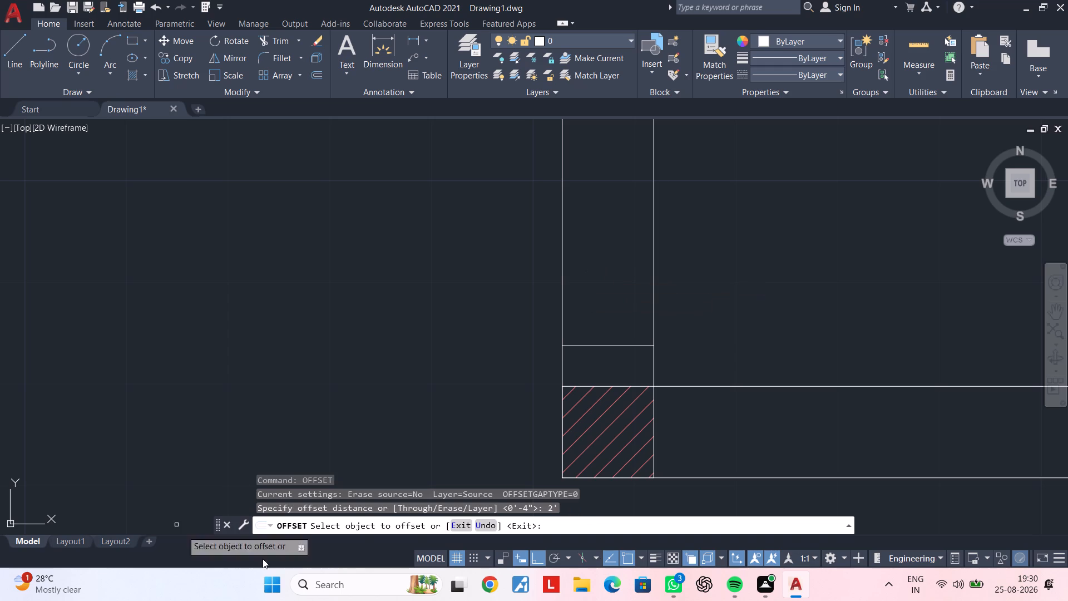
left_click(619, 346)
scroll(614, 288, "down", 4)
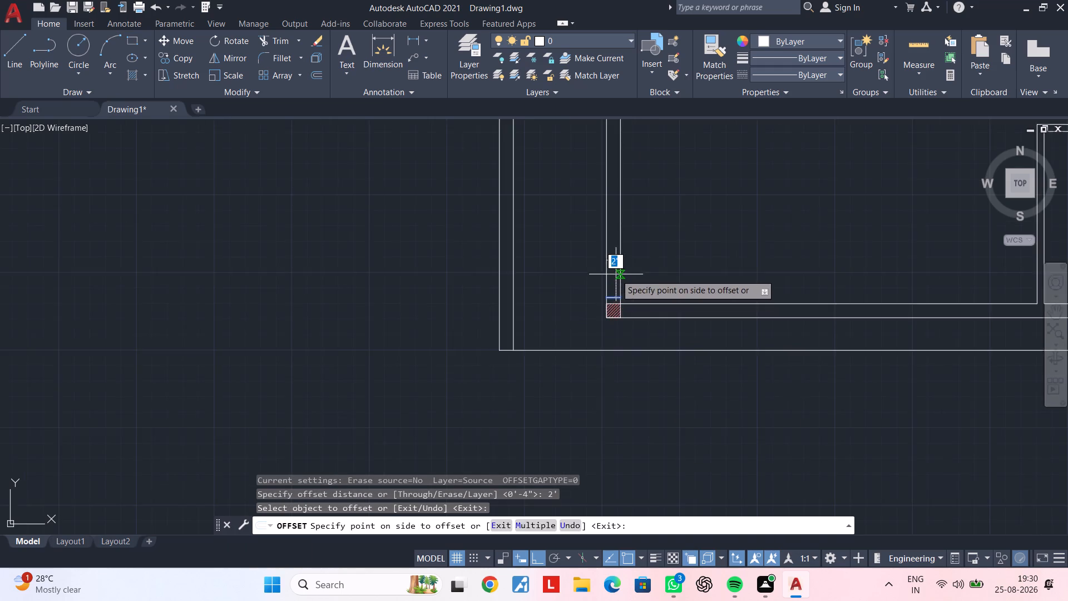
middle_click_drag(616, 273, 590, 364)
scroll(590, 358, "up", 3)
left_click(575, 356)
scroll(582, 324, "down", 2)
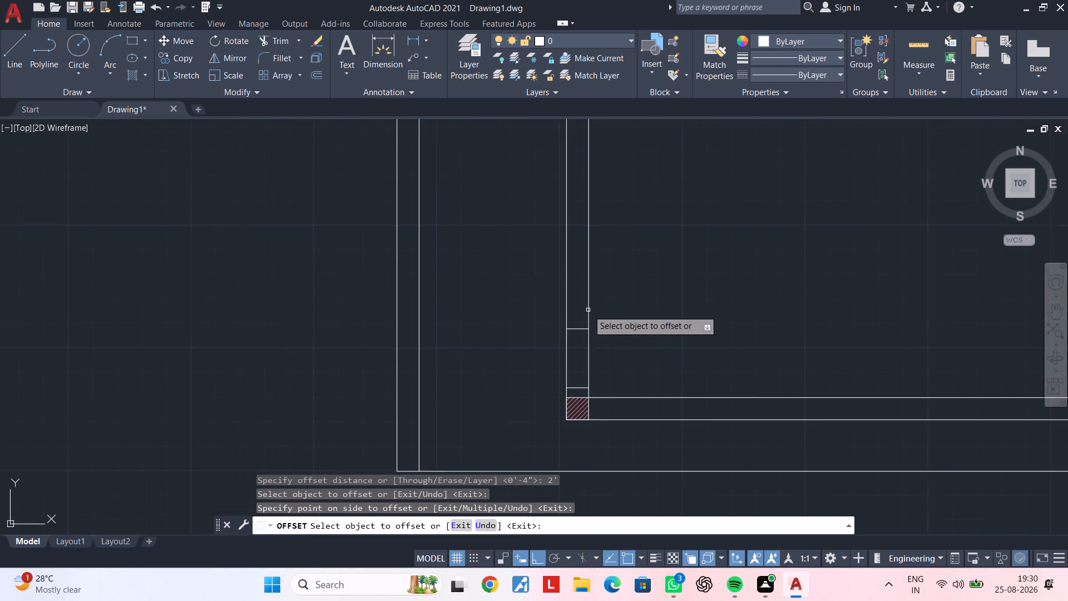
middle_click_drag(602, 302, 627, 287)
middle_click_drag(615, 290, 605, 376)
middle_click_drag(658, 344, 625, 329)
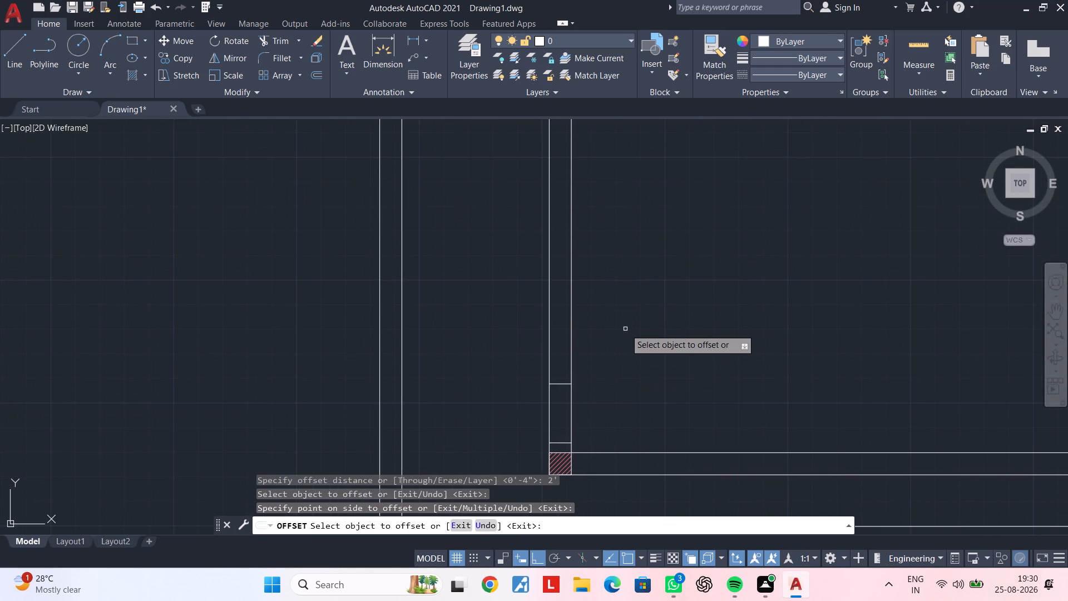
key("space")
Offset the uppermost short line across the left wall upward by 4'.
key("space")
type("4'")
key("Return")
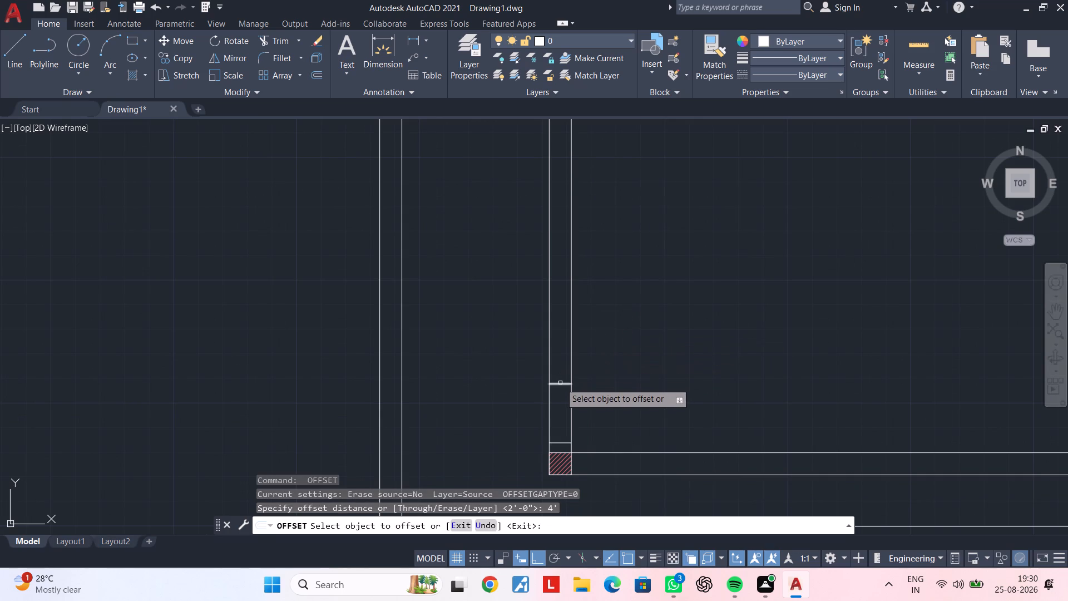
left_click(560, 383)
left_click(553, 303)
scroll(555, 303, "down", 2)
middle_click_drag(558, 304, 553, 364)
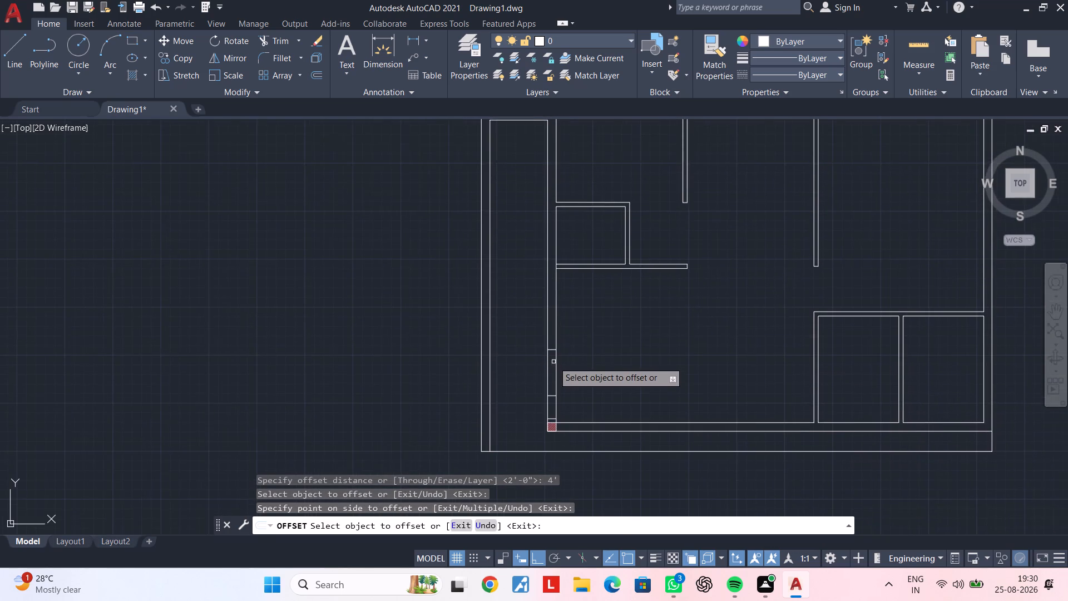
scroll(553, 362, "up", 1)
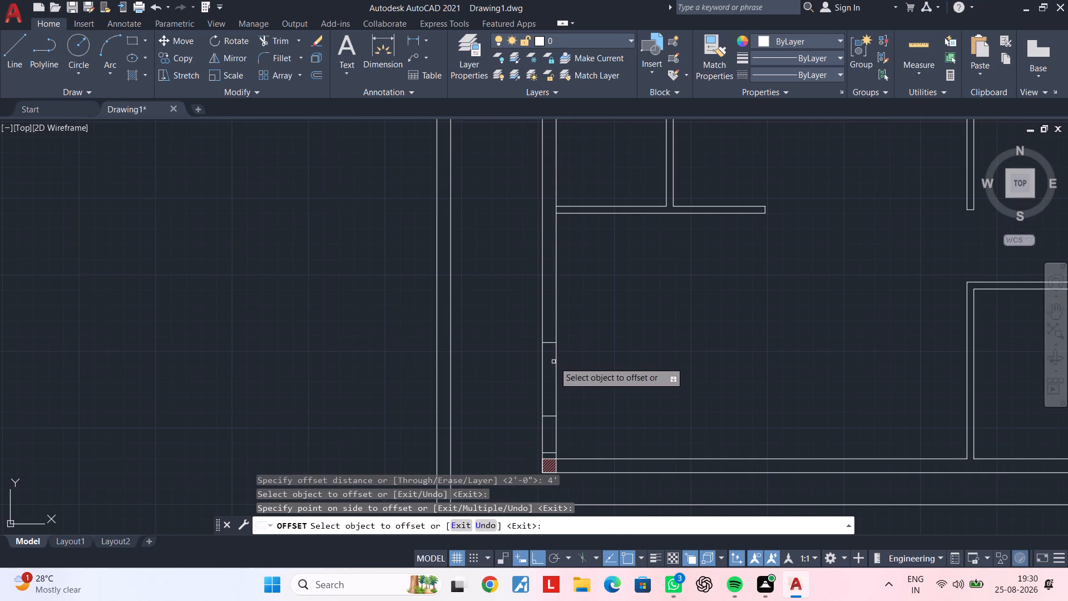
middle_click_drag(572, 351, 627, 363)
scroll(621, 363, "up", 1)
middle_click_drag(641, 367, 642, 402)
key("space")
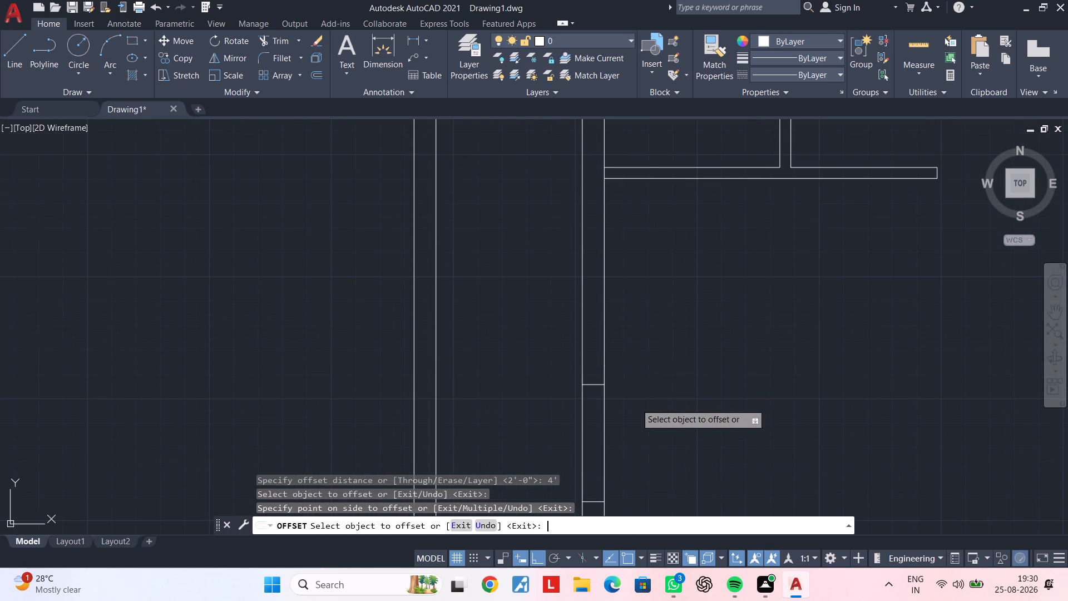
Offset the new uppermost short line across the left wall upward by another 2'.
key("space")
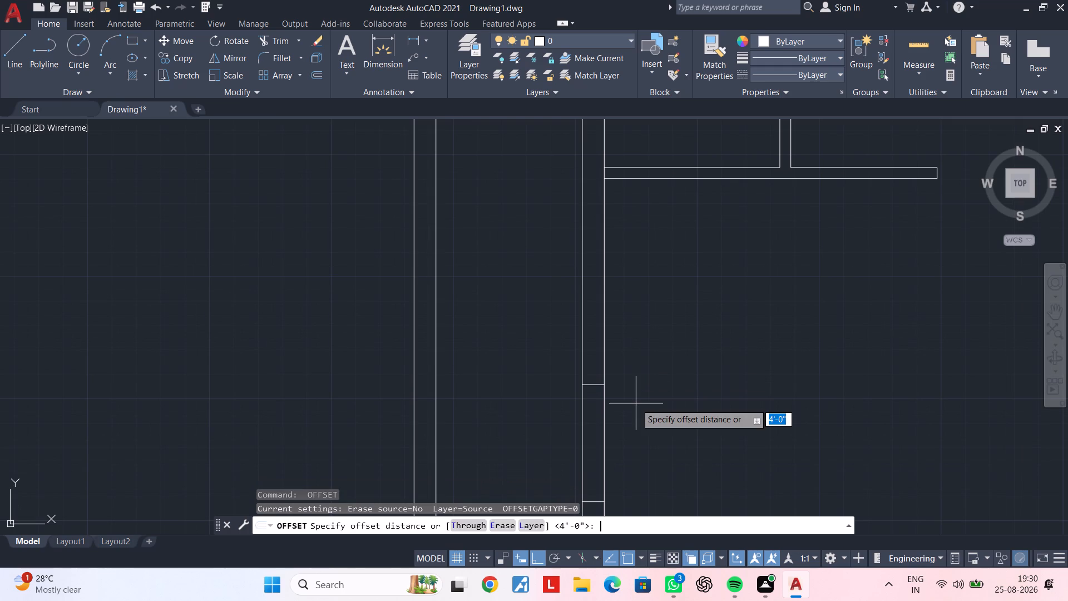
type("2'")
key("Return")
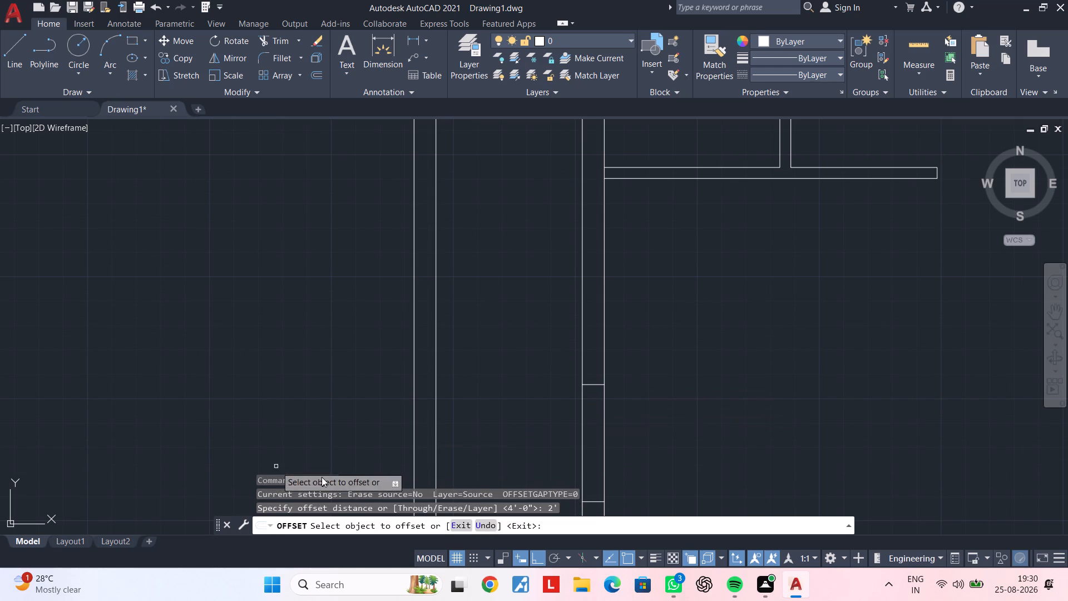
left_click(591, 383)
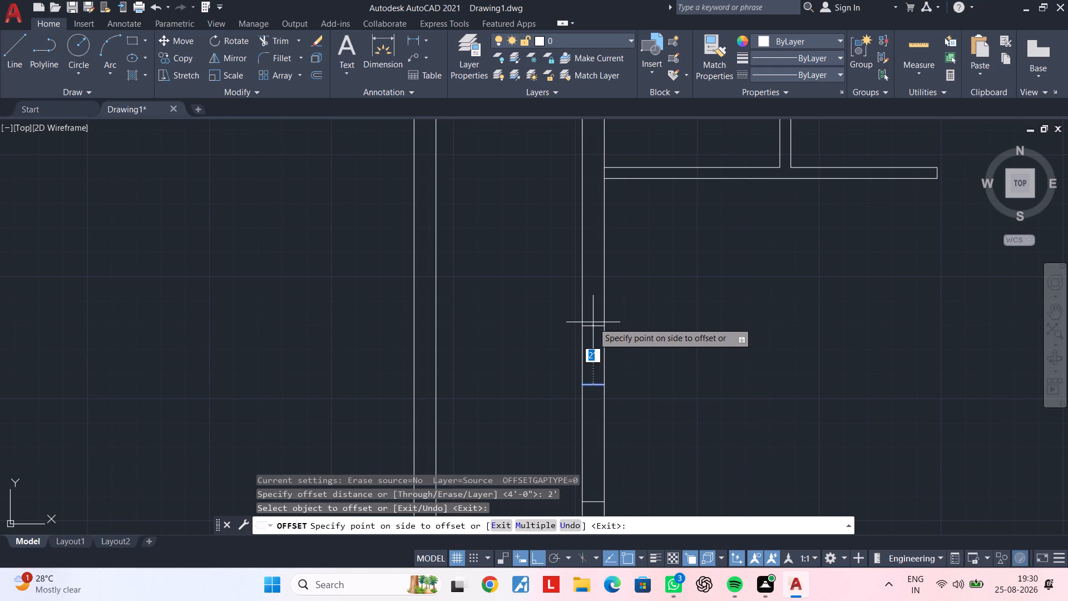
left_click(593, 322)
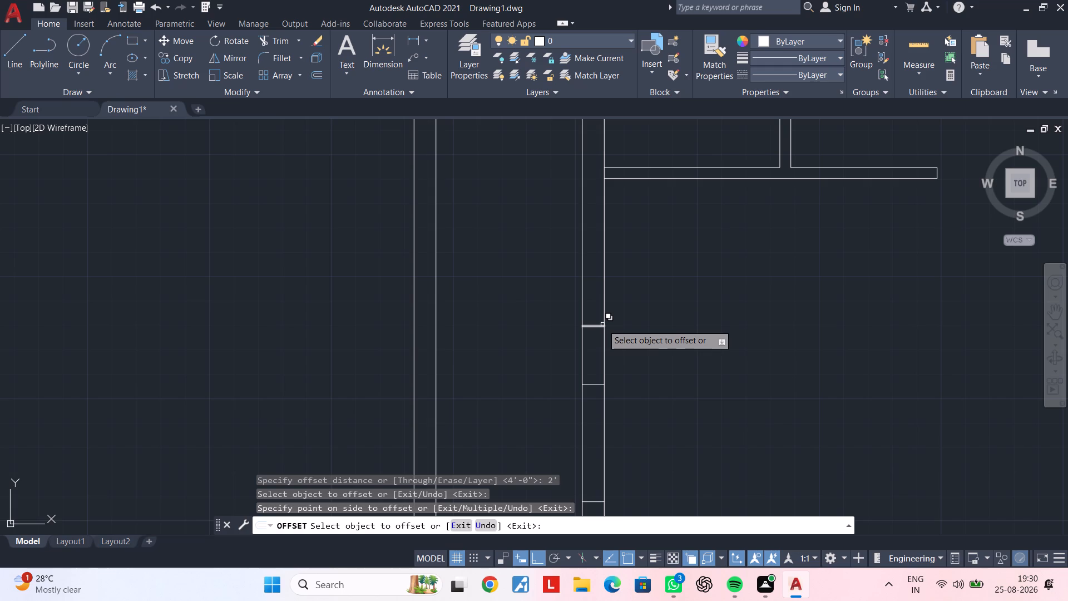
scroll(616, 336, "down", 2)
middle_click_drag(734, 348, 496, 331)
scroll(606, 329, "up", 1)
middle_click_drag(584, 332, 648, 341)
key("Escape")
key("Escape")
key("Escape")
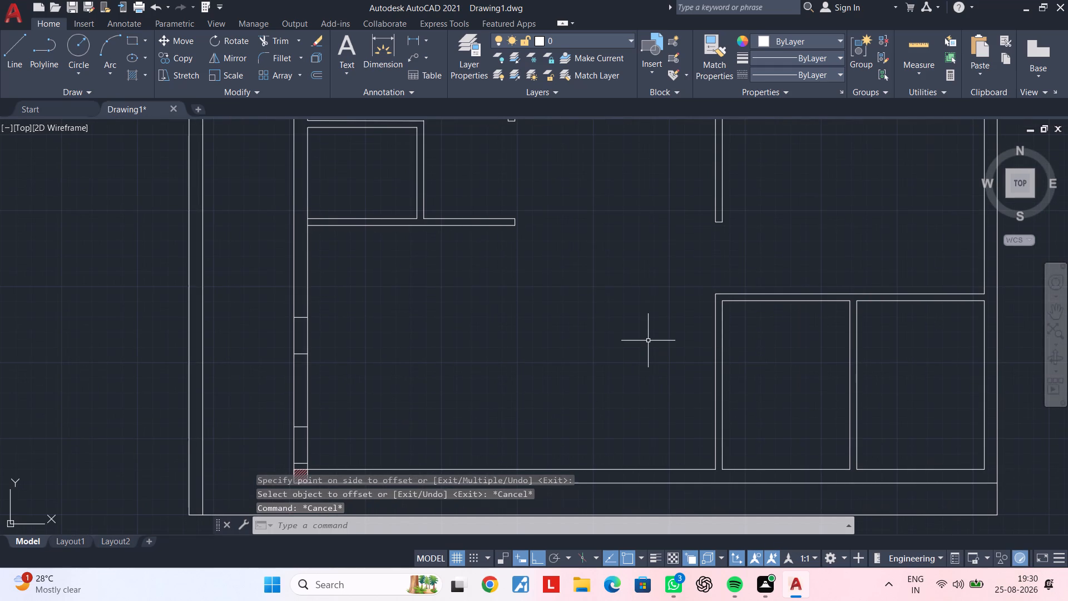
Draw a horizontal construction line through the upper-left inner corner of the left one of the two lower-right rooms.
key("x")
key("l")
key("space")
type("h")
key("space")
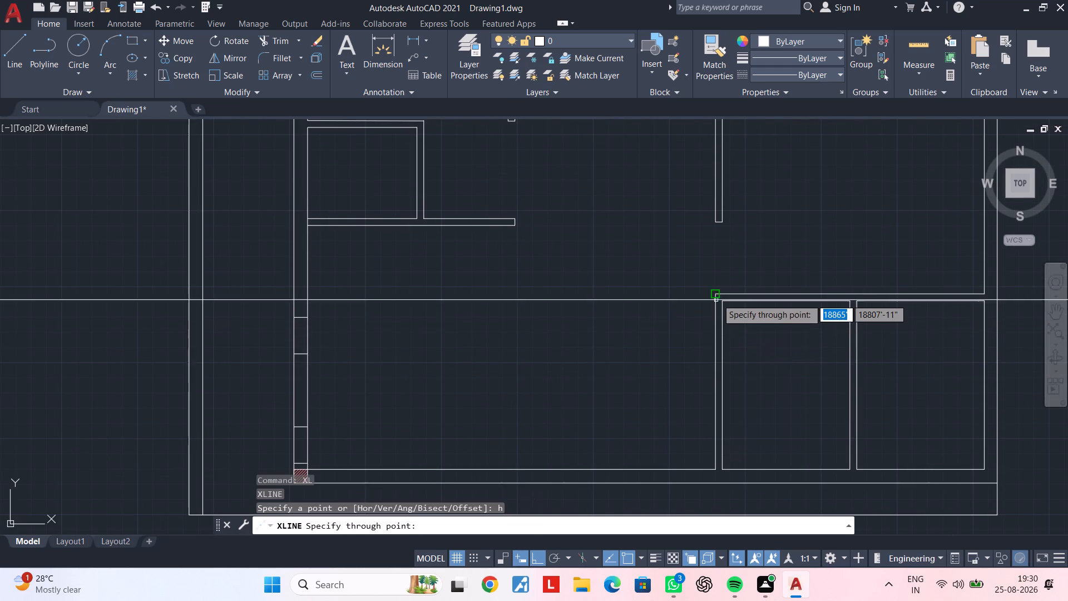
scroll(718, 293, "up", 1)
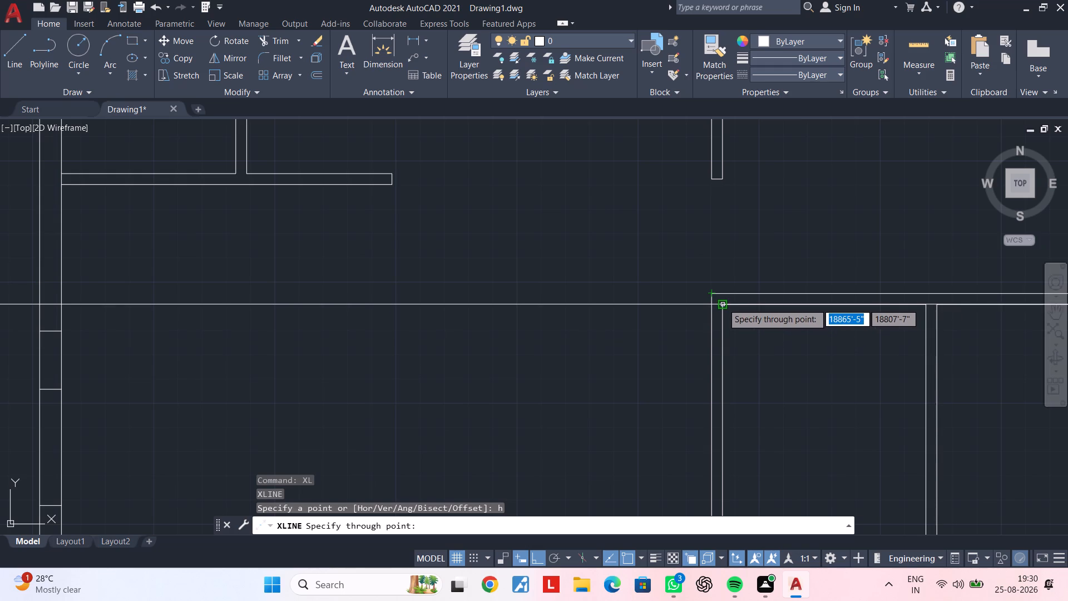
left_click(722, 304)
key("Escape")
key("Escape")
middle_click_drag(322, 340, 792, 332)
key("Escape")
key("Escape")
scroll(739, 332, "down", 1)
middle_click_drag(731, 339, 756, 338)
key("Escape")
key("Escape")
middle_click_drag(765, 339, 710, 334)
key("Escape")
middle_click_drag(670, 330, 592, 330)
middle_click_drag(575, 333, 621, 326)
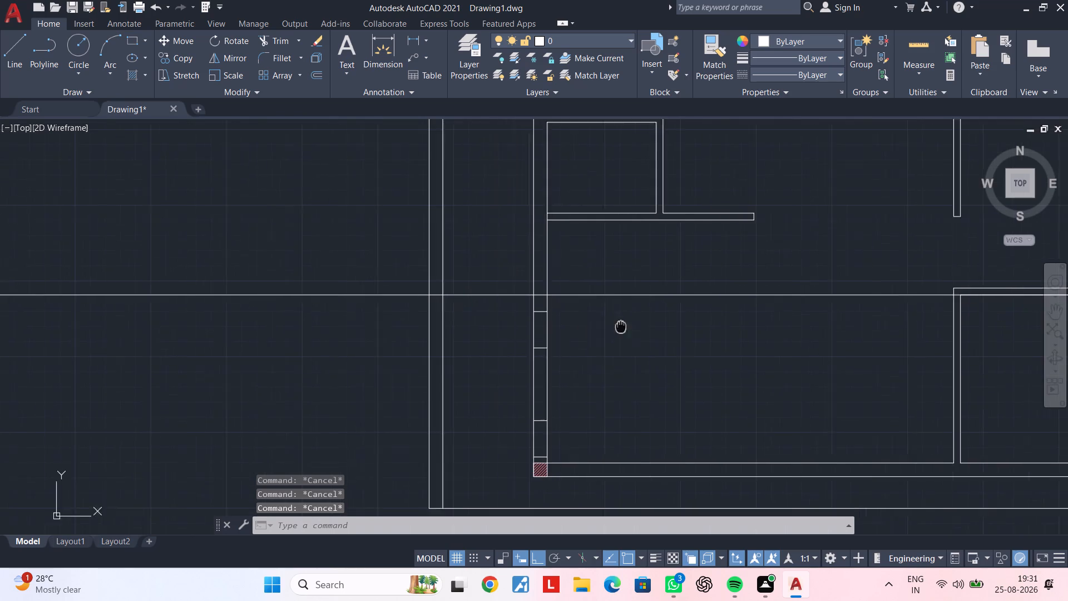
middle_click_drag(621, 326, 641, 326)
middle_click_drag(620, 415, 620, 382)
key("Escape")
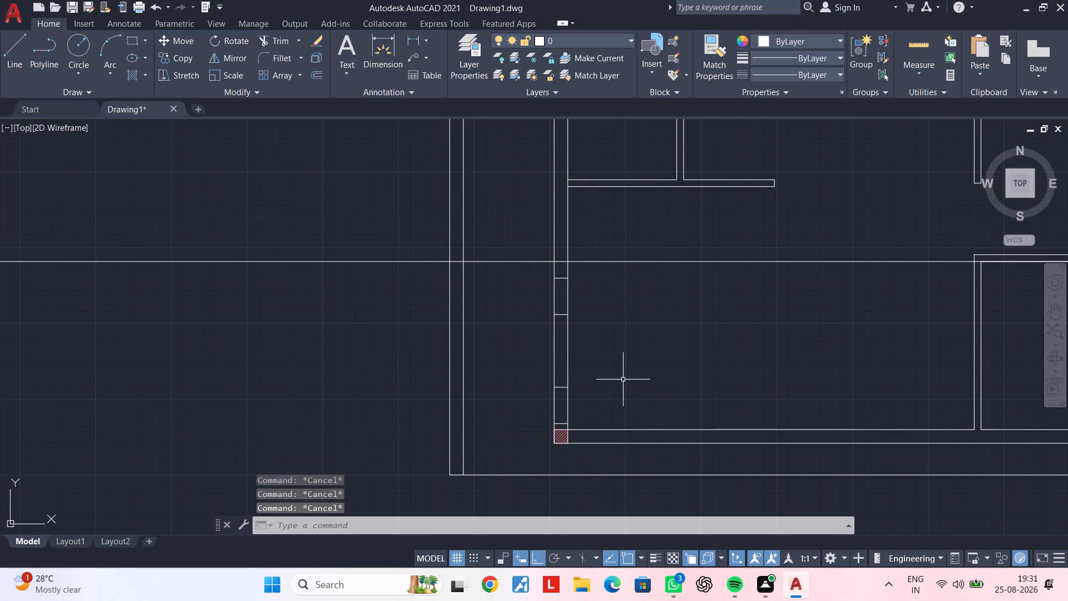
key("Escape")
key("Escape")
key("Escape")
Erase the four short lines crossing the left wall above the hatched corner column.
scroll(572, 447, "up", 3)
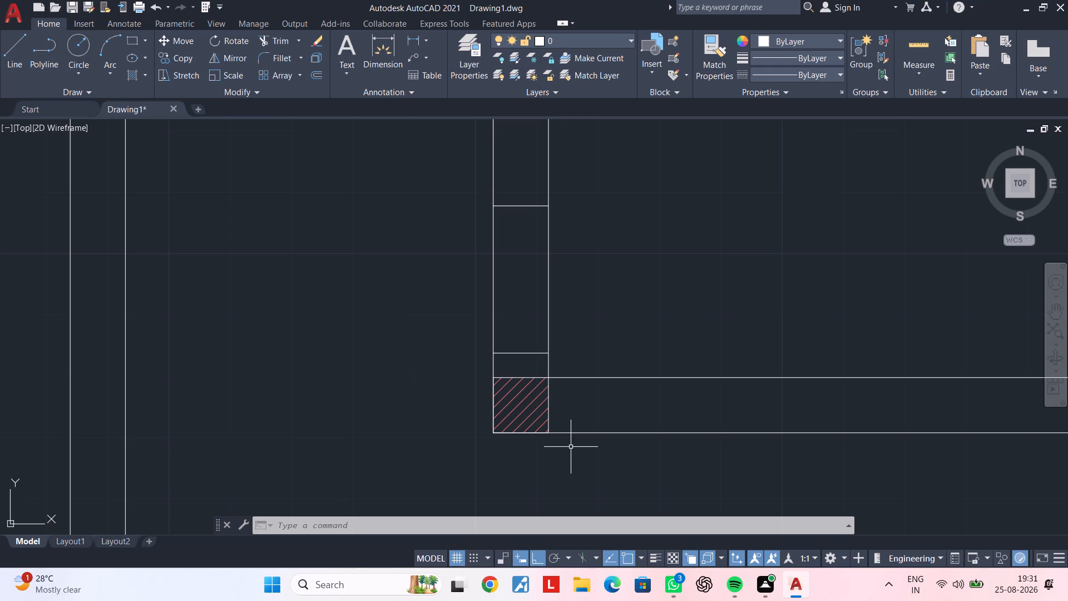
key("Escape")
key("Escape")
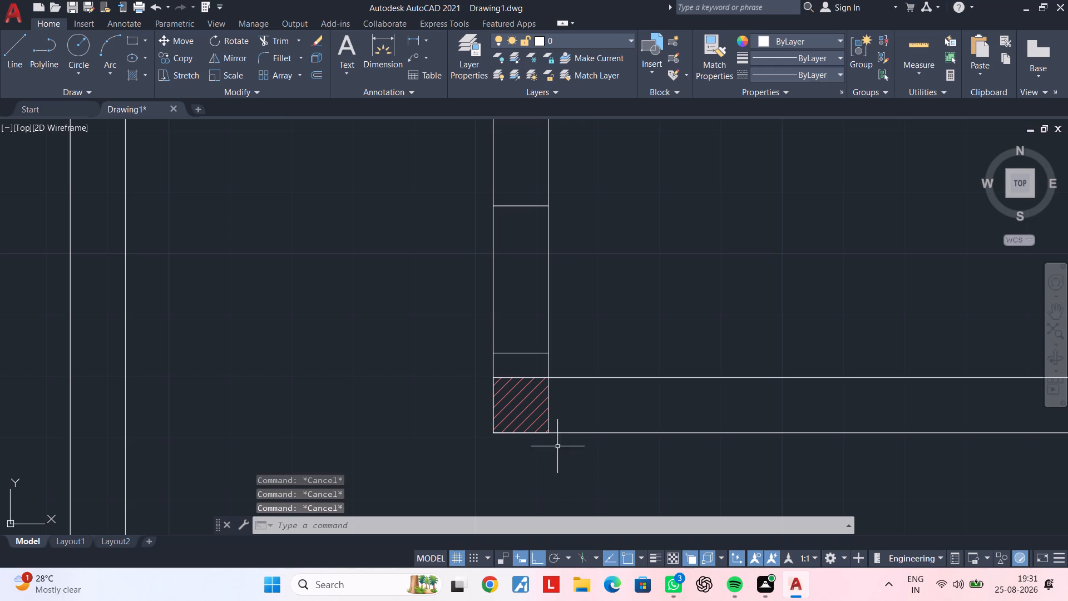
middle_click_drag(552, 423, 538, 447)
key("Escape")
key("Escape")
left_click(503, 386)
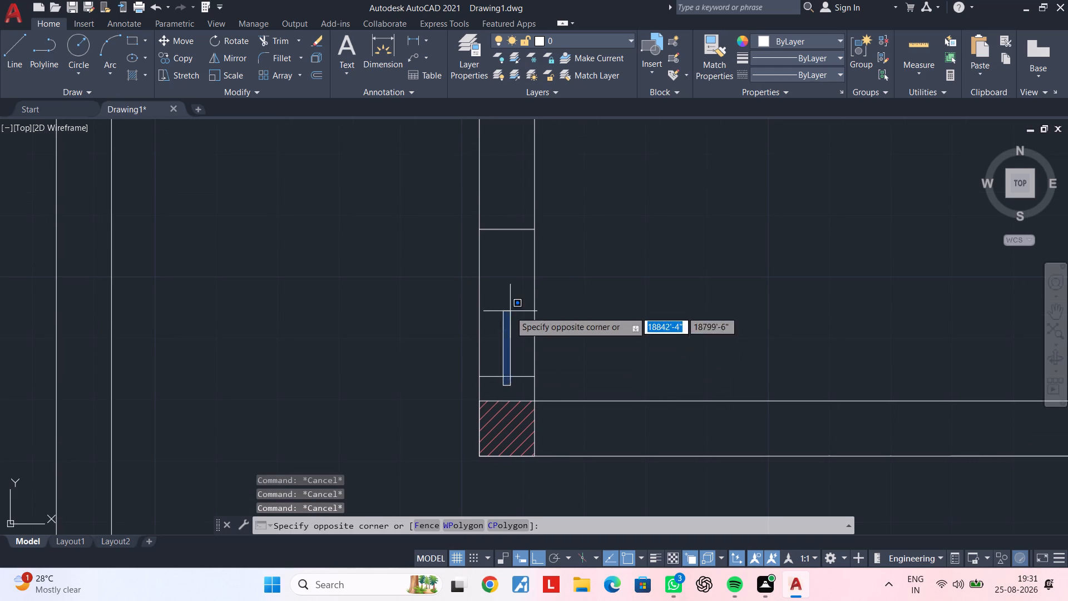
left_click(496, 209)
key("Delete")
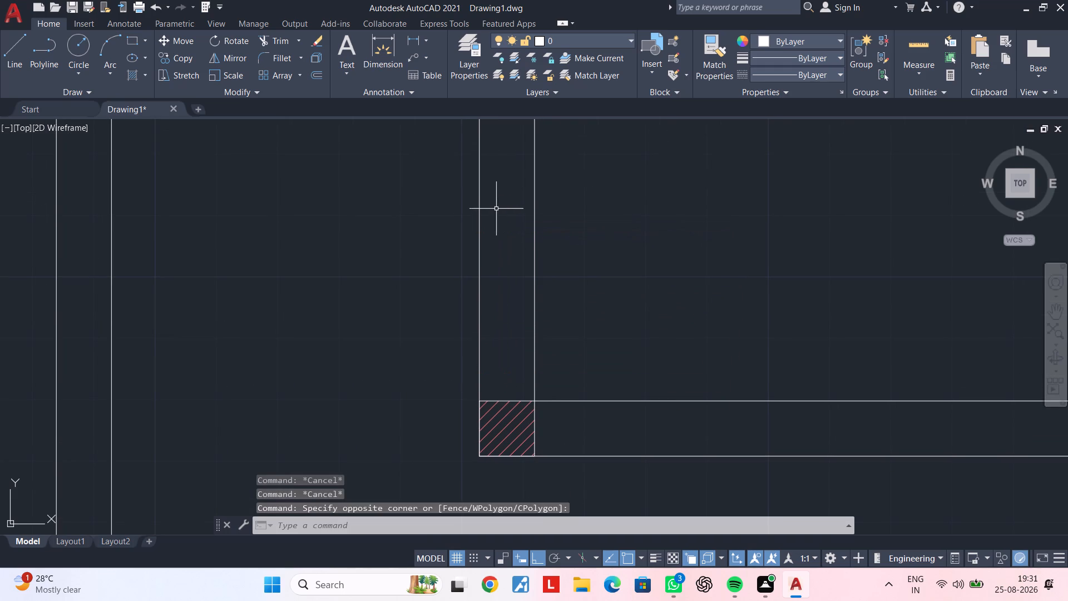
scroll(499, 209, "down", 2)
middle_click_drag(511, 212, 510, 378)
scroll(500, 267, "up", 1)
left_click(499, 289)
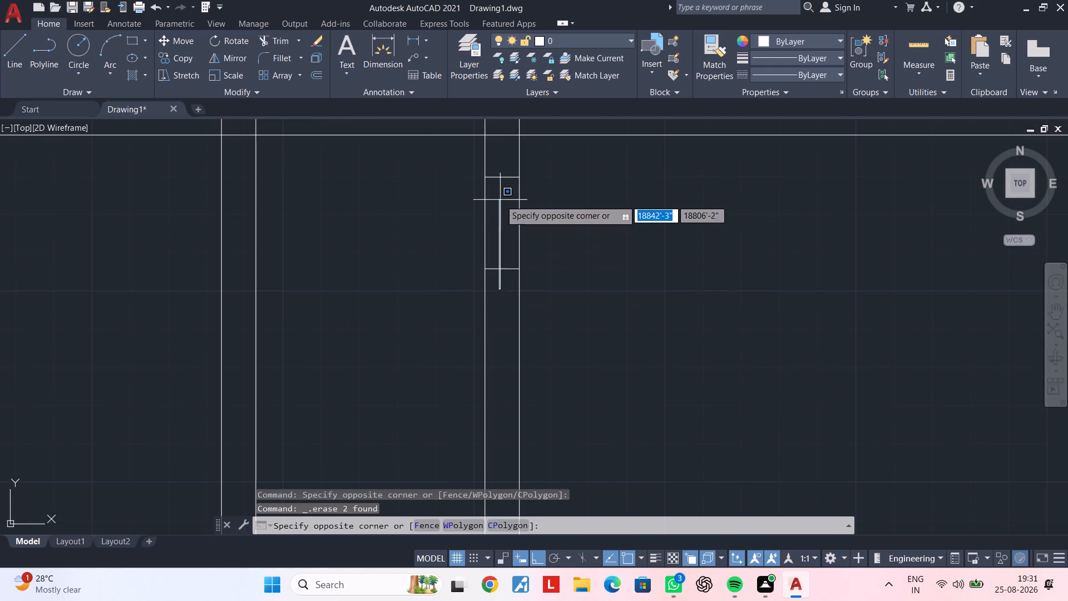
left_click(499, 169)
key("Delete")
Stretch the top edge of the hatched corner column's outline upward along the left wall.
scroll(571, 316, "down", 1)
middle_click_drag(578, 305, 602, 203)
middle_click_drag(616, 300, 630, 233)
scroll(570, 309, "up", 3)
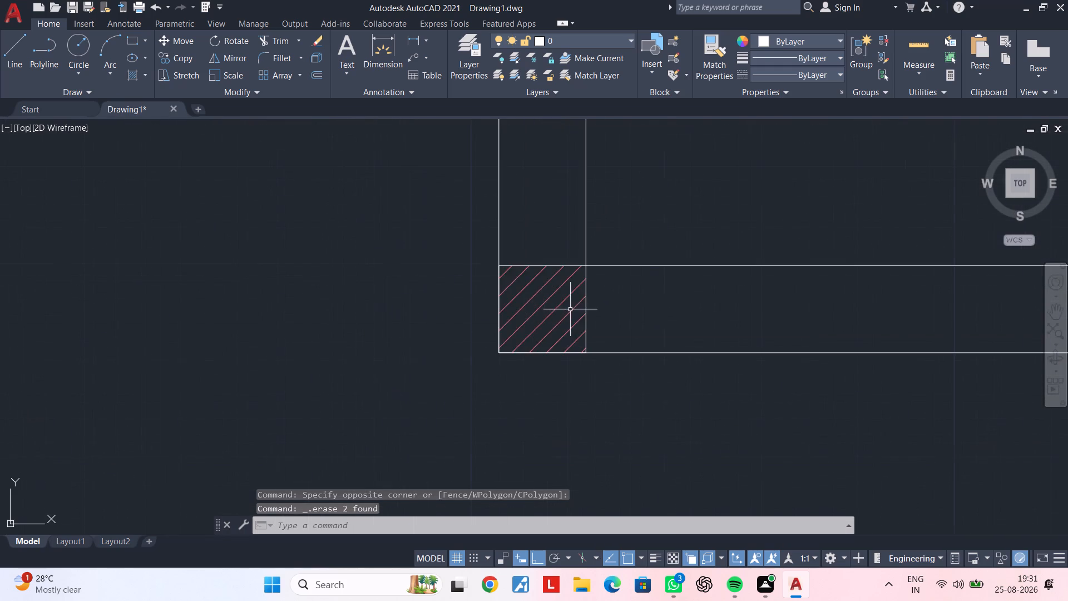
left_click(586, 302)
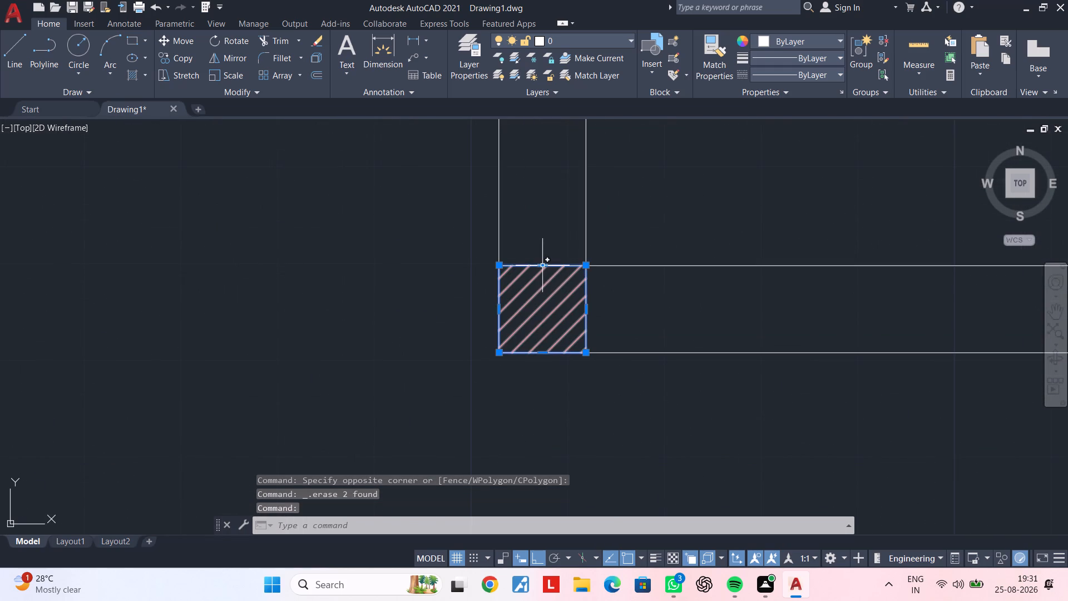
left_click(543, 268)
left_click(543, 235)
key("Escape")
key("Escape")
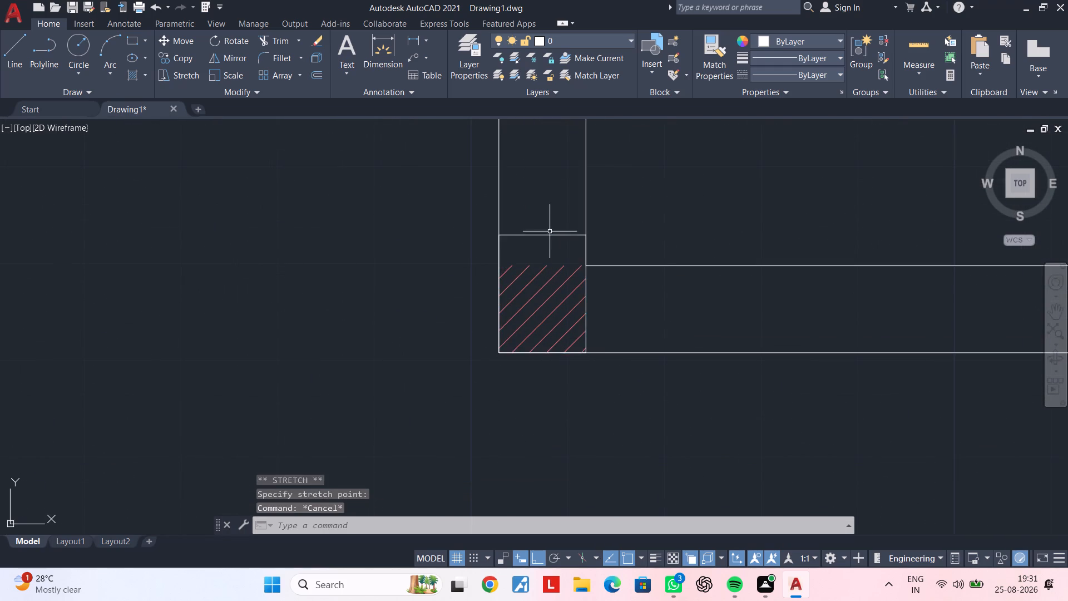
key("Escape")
Delete the lower-left corner column's outline and its hatch.
left_click(553, 234)
key("Delete")
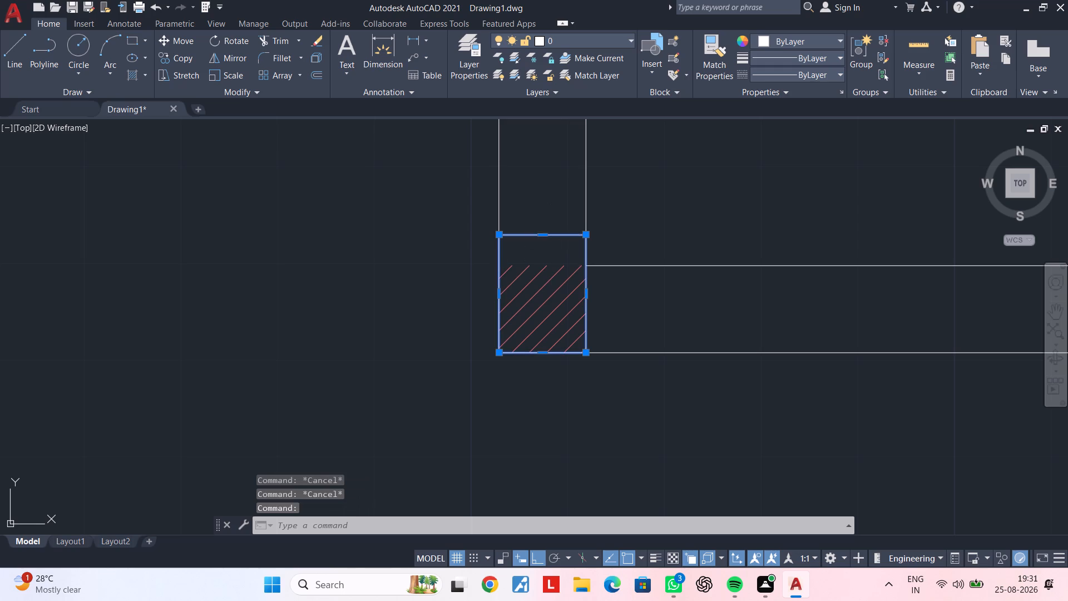
left_click(531, 282)
key("Delete")
middle_click_drag(555, 273, 550, 291)
key("Escape")
key("Escape")
key("Escape")
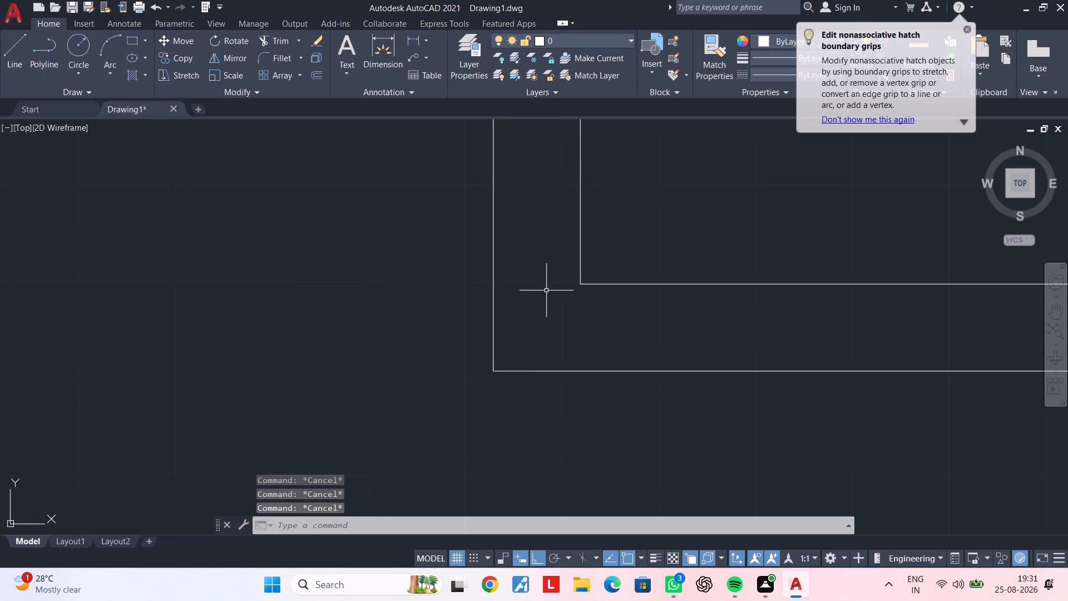
Draw a rectangle 9" long and 1' wide between the left wall's lines, starting at the inner wall corner.
type("rec")
key("space")
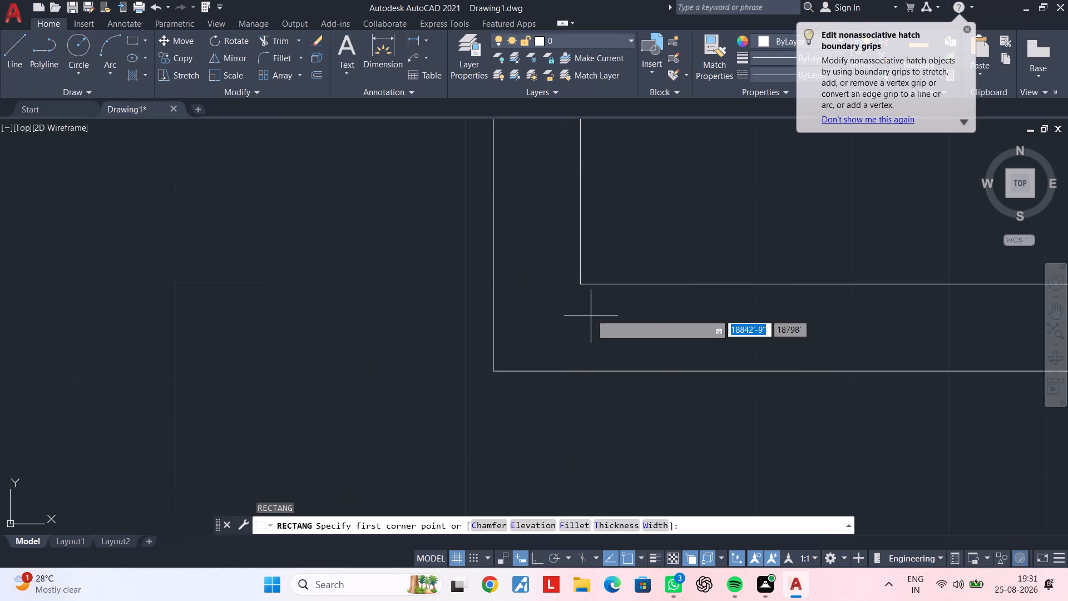
left_click(576, 283)
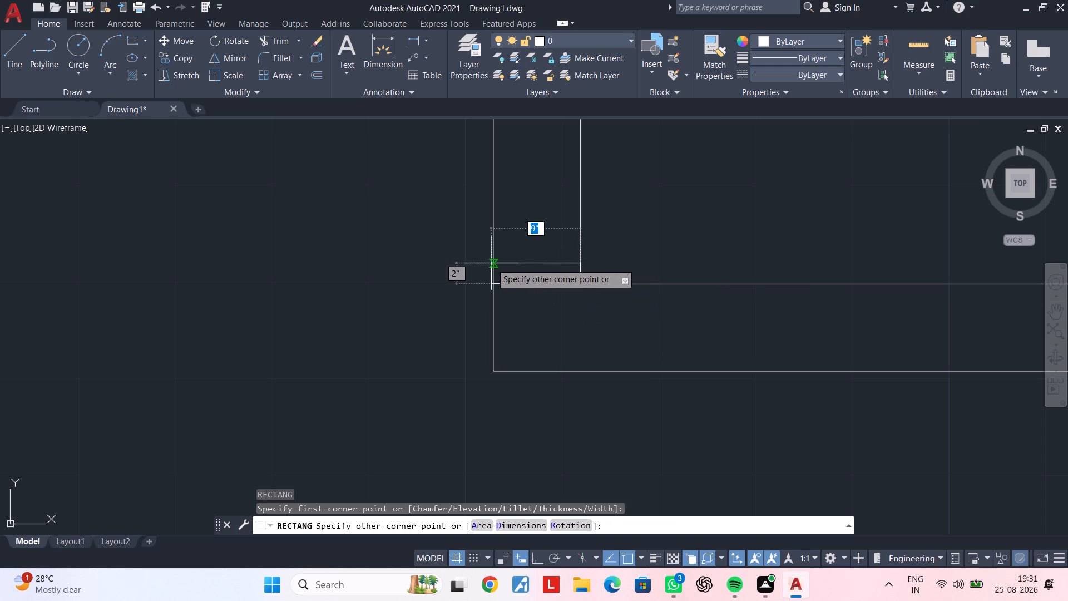
type("d")
key("space")
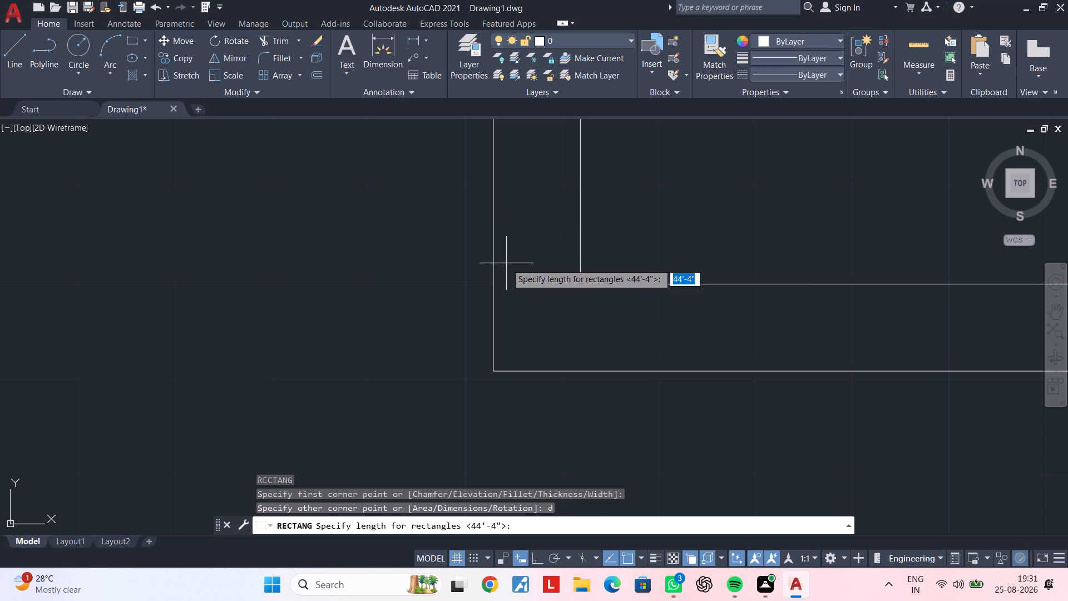
type("9\"")
key("Return")
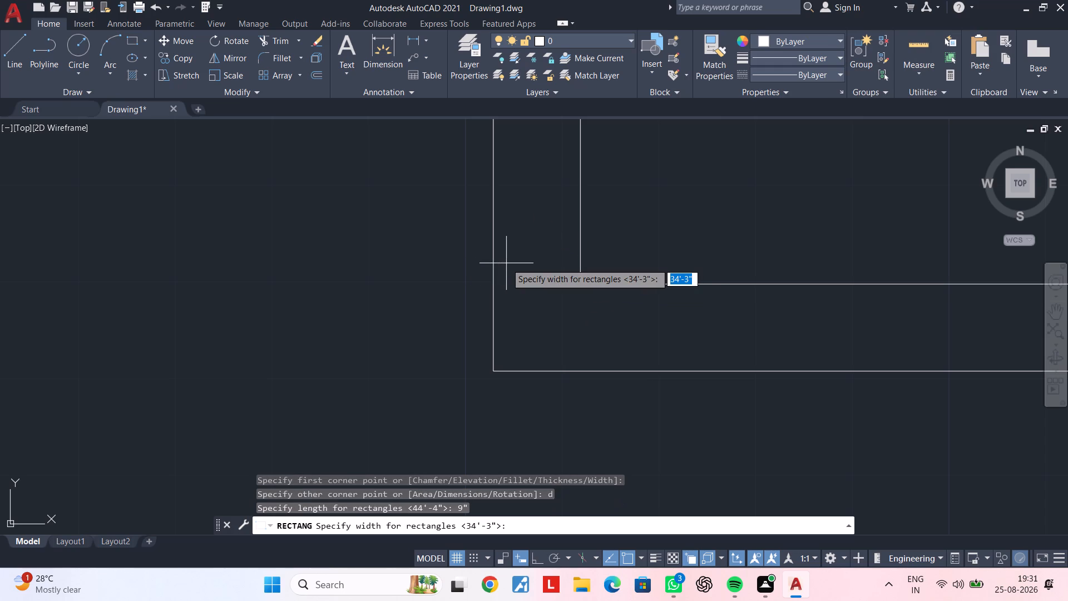
type("1'")
key("Return")
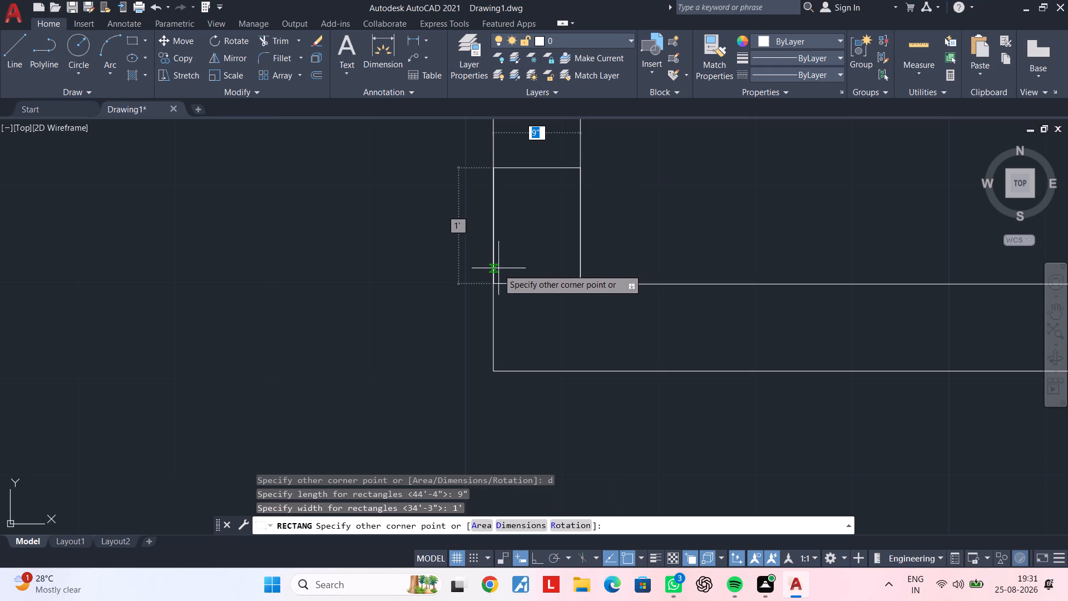
left_click(492, 274)
key("Escape")
key("Escape")
key("Escape")
key("Escape")
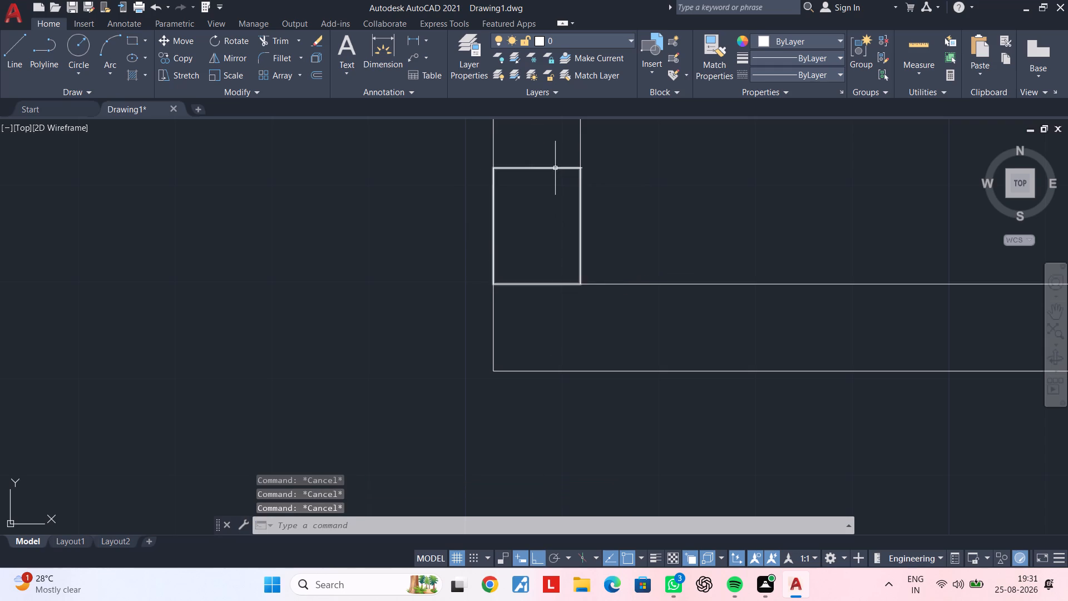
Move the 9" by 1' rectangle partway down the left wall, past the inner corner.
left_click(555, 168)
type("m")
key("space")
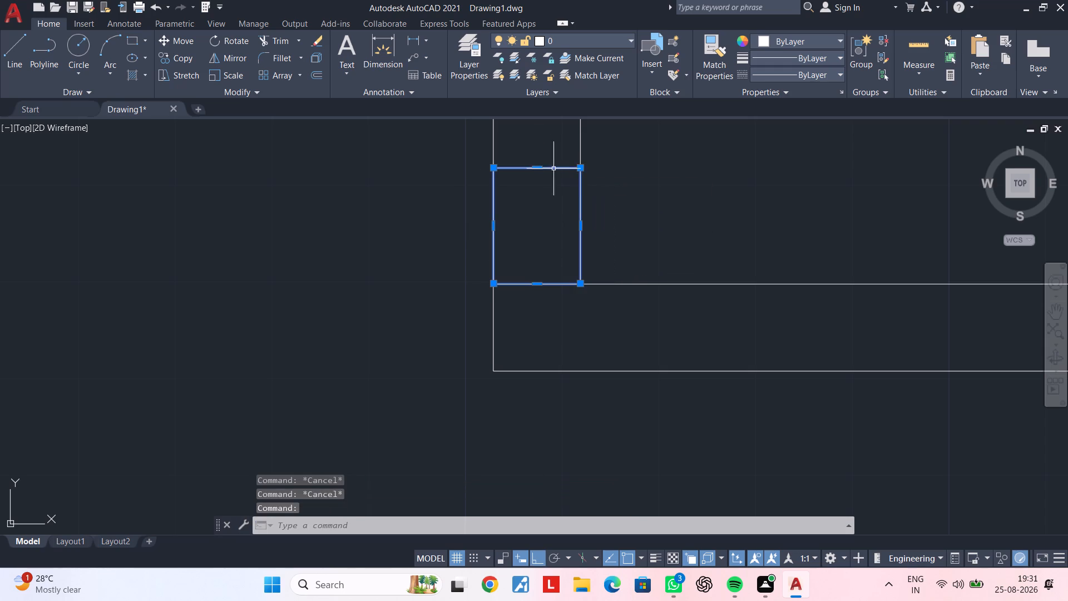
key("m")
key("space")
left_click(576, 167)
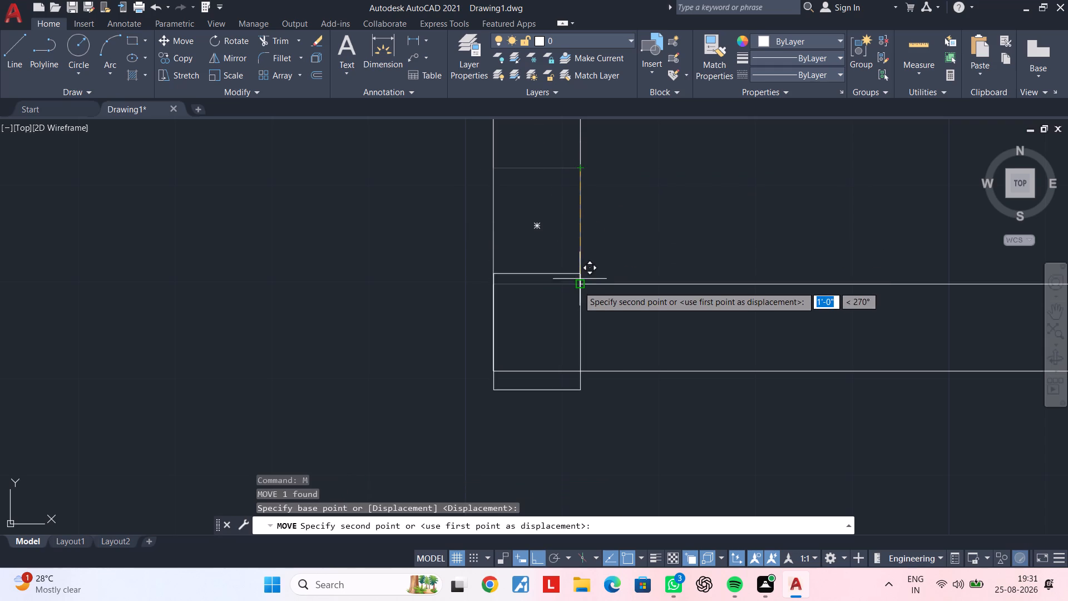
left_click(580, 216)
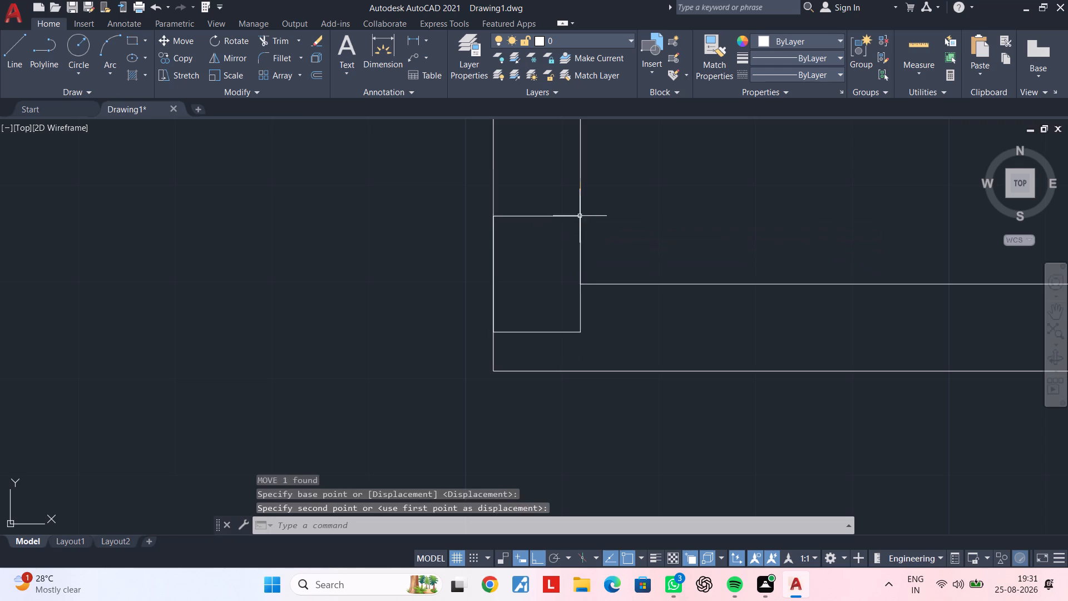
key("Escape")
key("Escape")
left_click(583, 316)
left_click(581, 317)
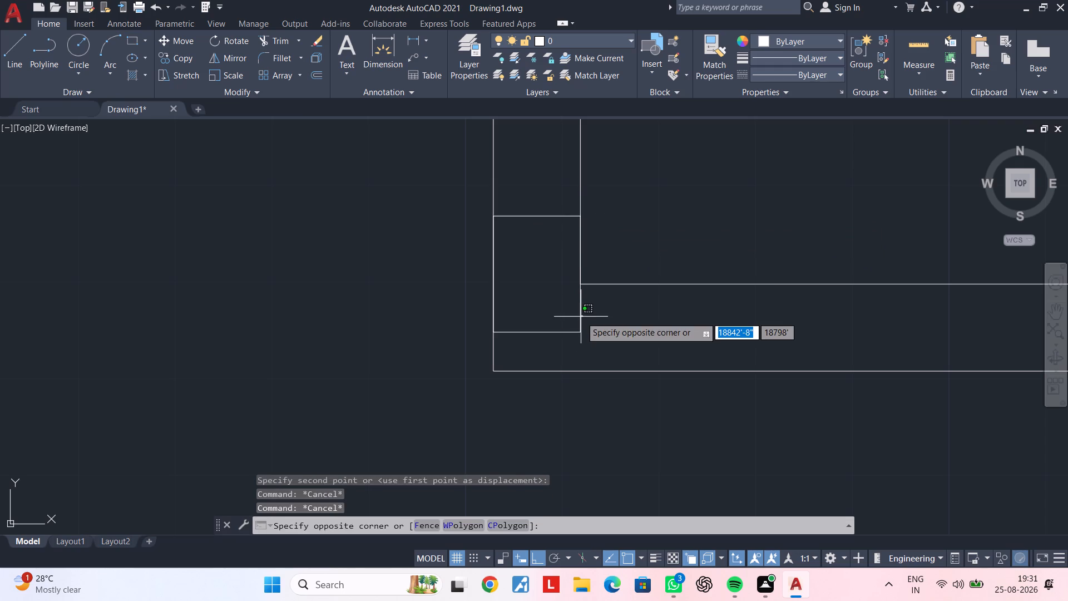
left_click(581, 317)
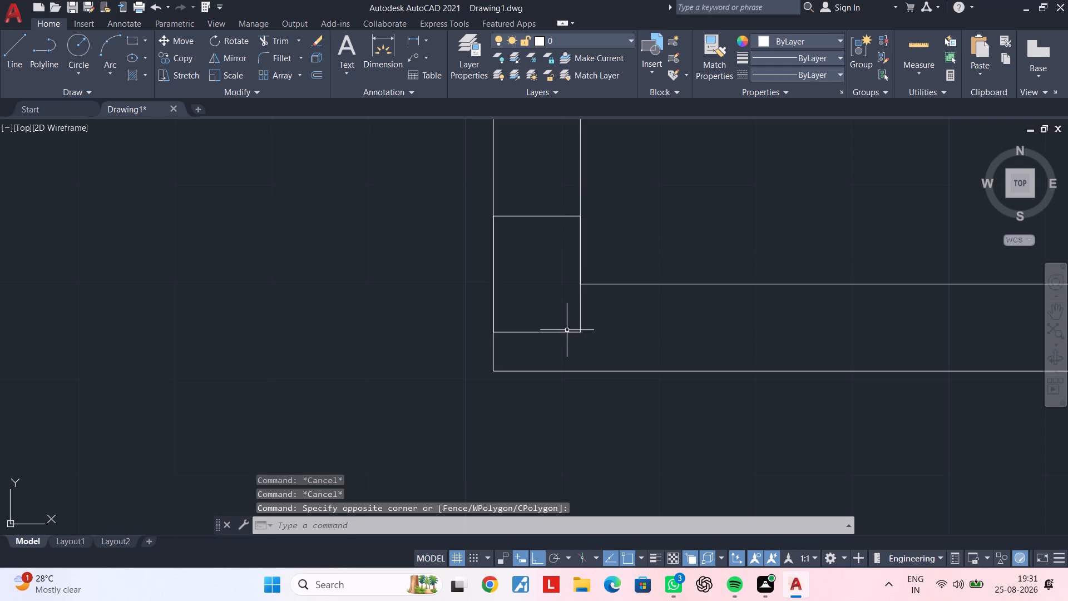
Move the rectangle from its lower-left corner onto the outer lower-left corner of the walls.
left_click(567, 333)
type("m")
key("space")
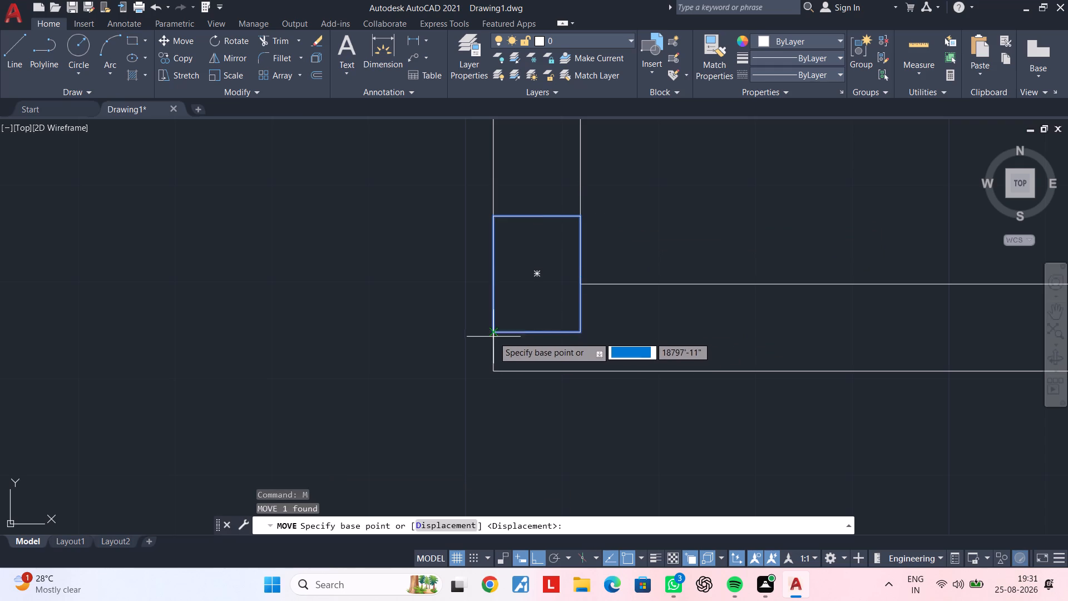
left_click(493, 330)
left_click(491, 372)
key("Escape")
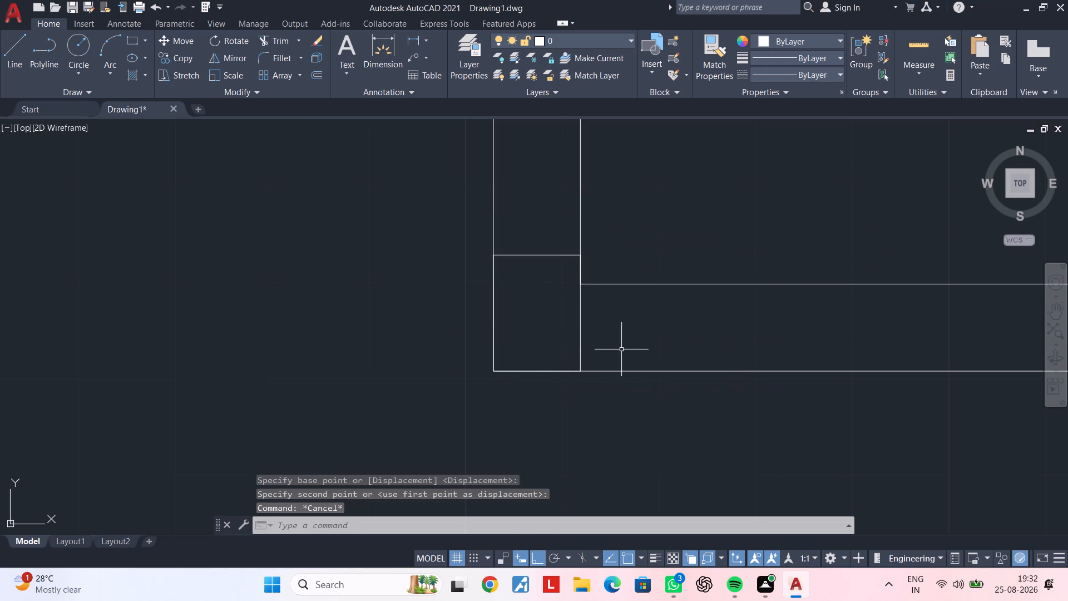
Draw a line across the left wall along the top edge of the corner rectangle.
scroll(633, 343, "down", 2)
middle_click_drag(636, 352, 701, 428)
key("Escape")
key("Escape")
middle_click_drag(669, 400, 705, 390)
key("Escape")
key("Escape")
key("Escape")
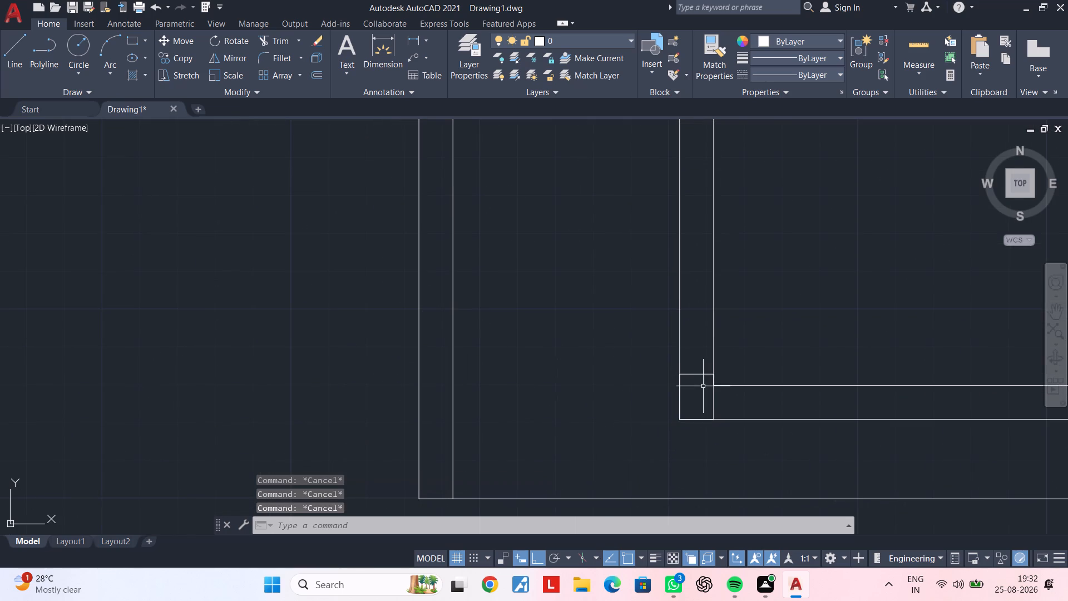
key("Escape")
key("Escape")
key("Escape")
key("Escape")
key("Escape")
scroll(696, 364, "up", 3)
middle_click_drag(742, 372, 679, 345)
key("Escape")
key("Escape")
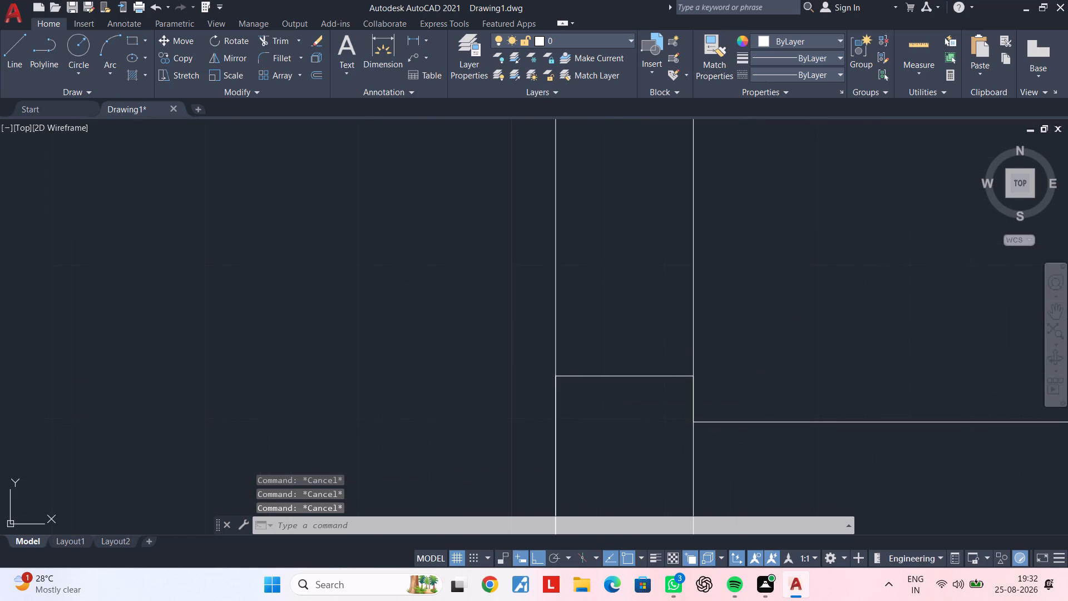
key("l")
key("space")
left_click(696, 378)
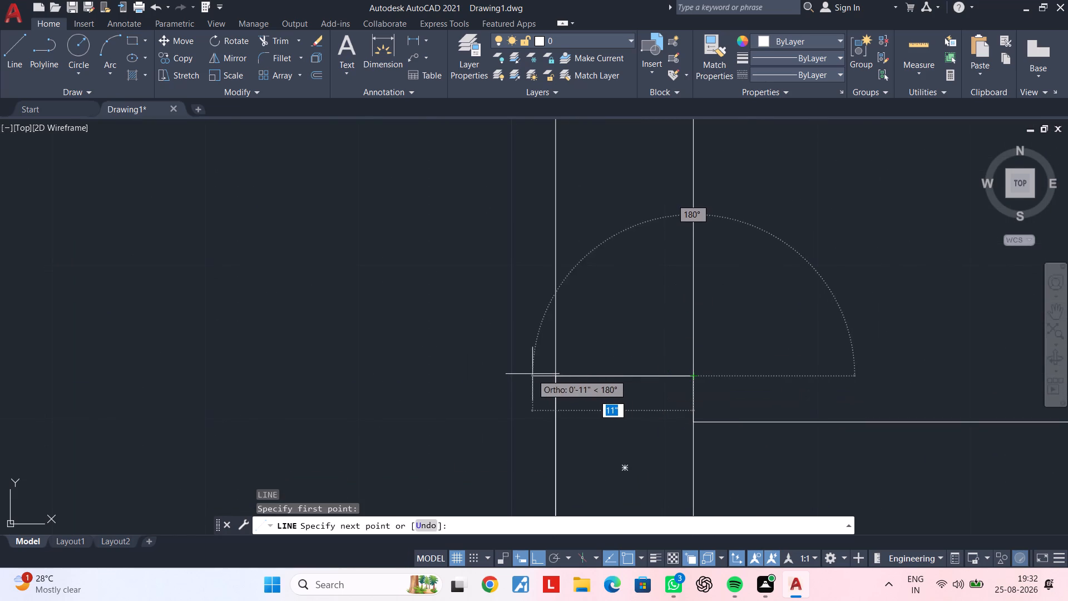
left_click(553, 378)
key("Escape")
key("Escape")
key("Escape")
key("Escape")
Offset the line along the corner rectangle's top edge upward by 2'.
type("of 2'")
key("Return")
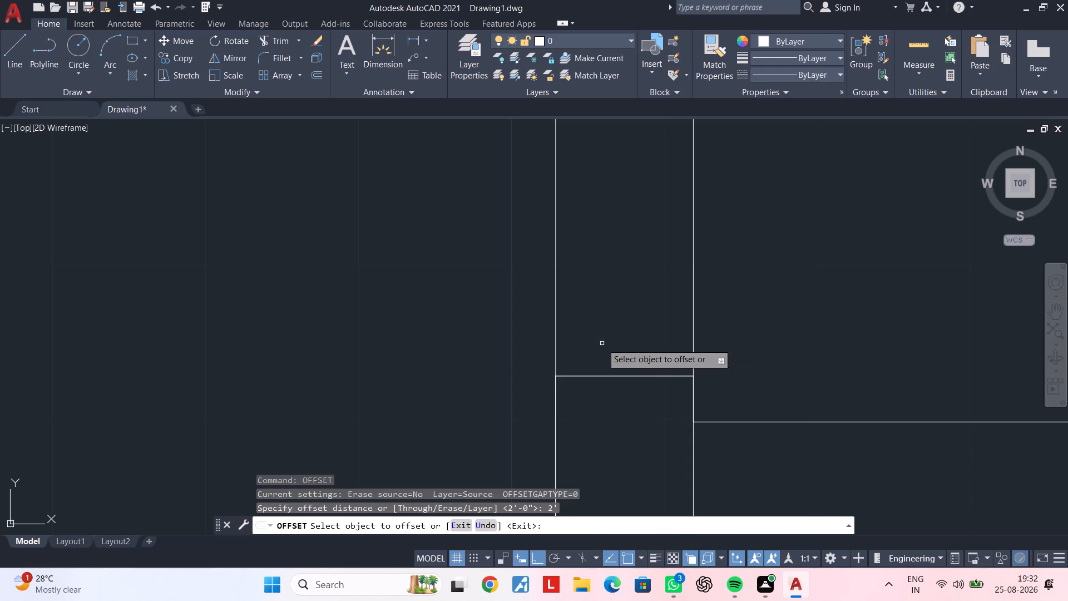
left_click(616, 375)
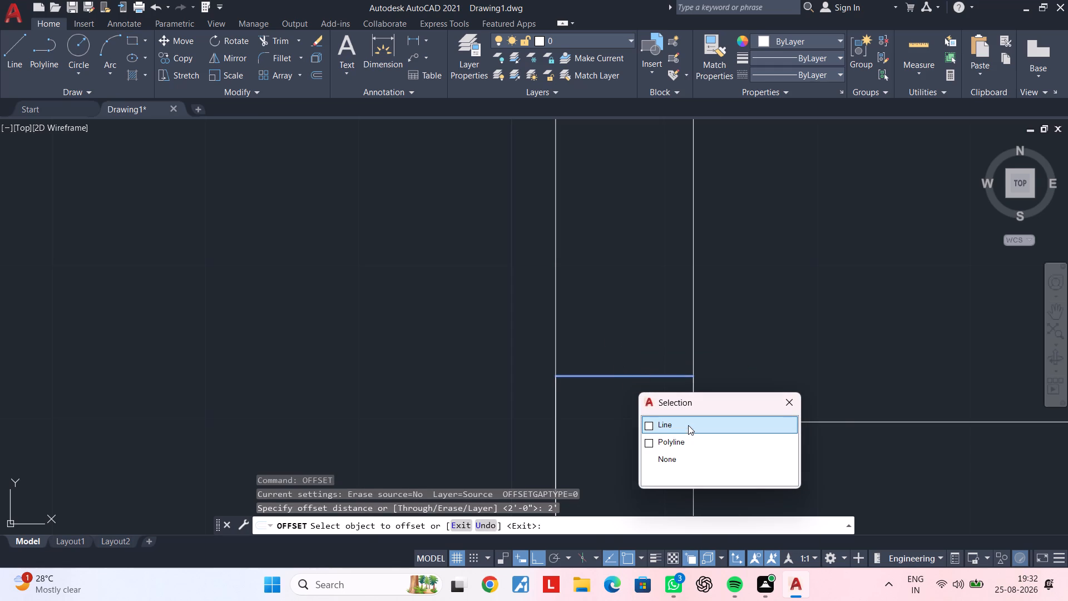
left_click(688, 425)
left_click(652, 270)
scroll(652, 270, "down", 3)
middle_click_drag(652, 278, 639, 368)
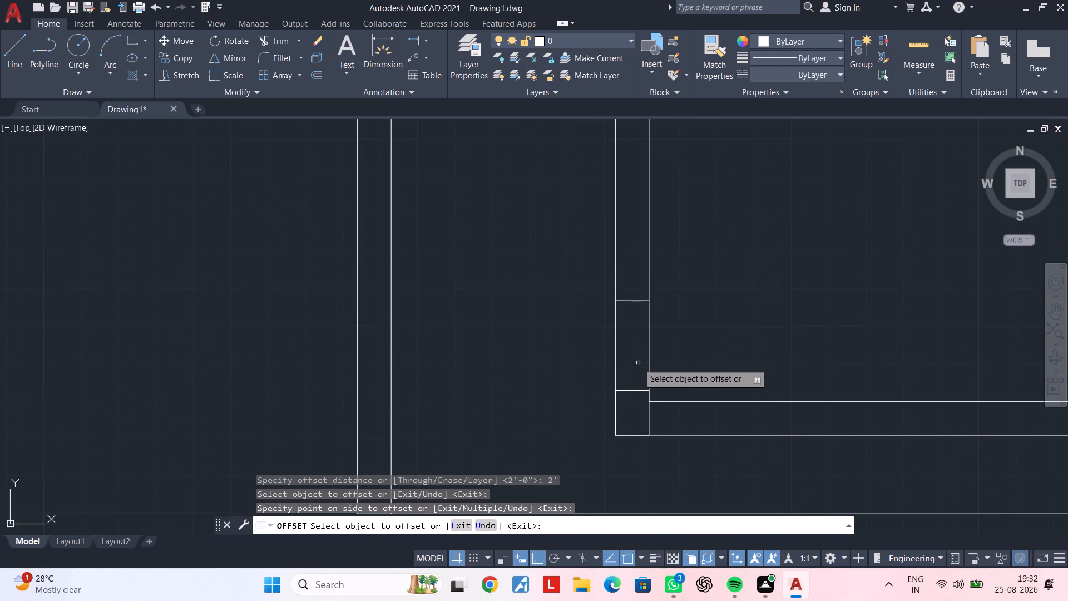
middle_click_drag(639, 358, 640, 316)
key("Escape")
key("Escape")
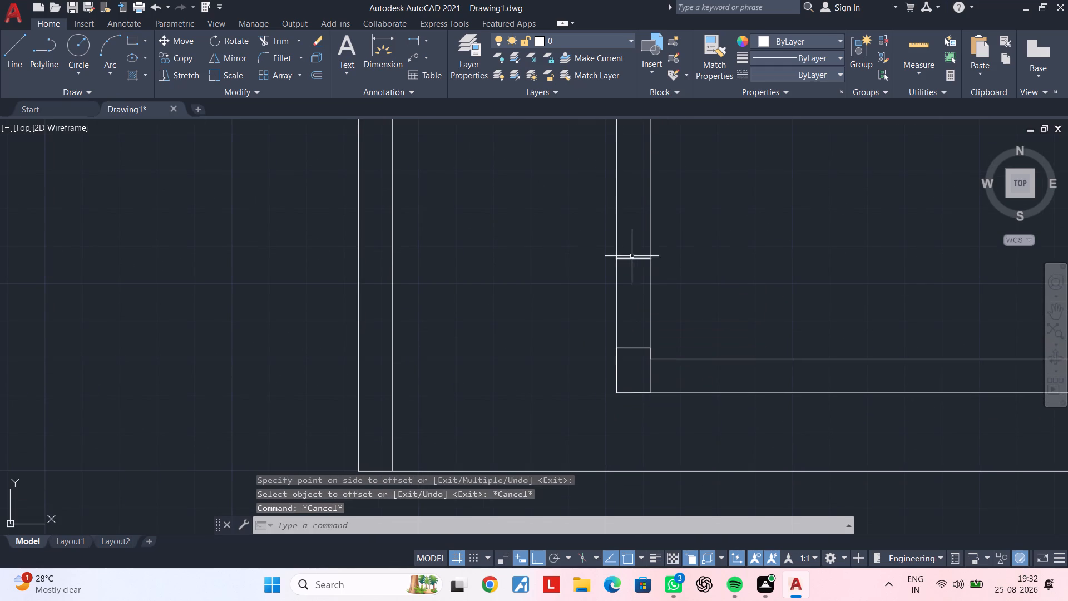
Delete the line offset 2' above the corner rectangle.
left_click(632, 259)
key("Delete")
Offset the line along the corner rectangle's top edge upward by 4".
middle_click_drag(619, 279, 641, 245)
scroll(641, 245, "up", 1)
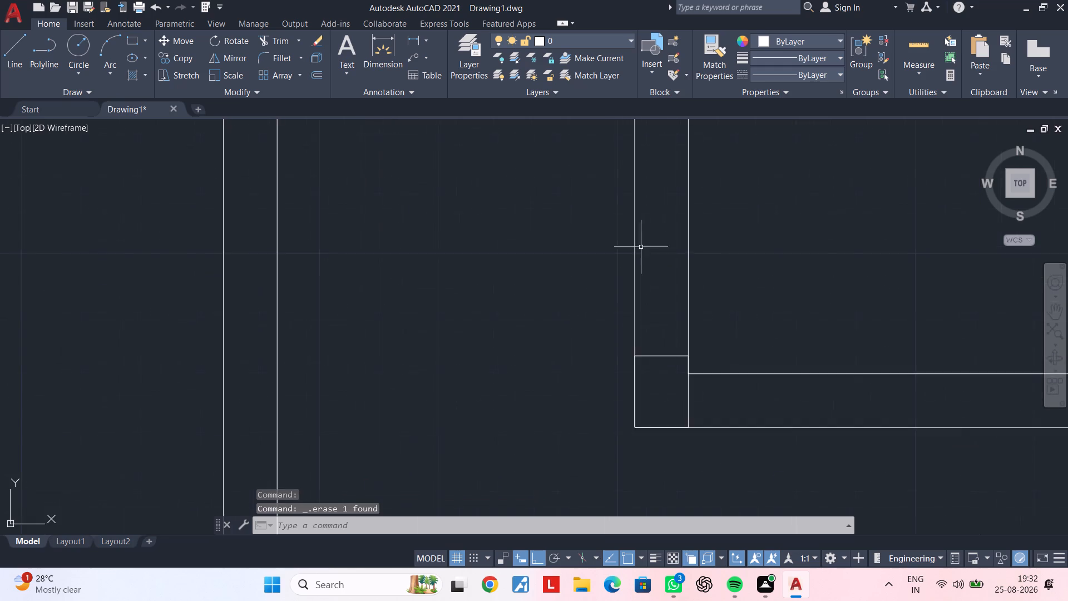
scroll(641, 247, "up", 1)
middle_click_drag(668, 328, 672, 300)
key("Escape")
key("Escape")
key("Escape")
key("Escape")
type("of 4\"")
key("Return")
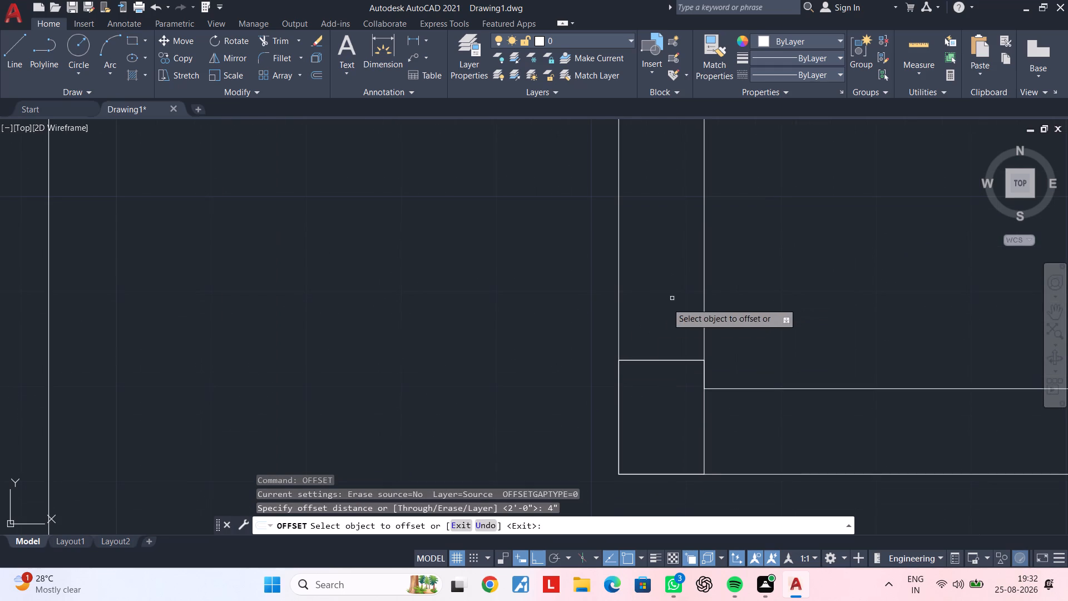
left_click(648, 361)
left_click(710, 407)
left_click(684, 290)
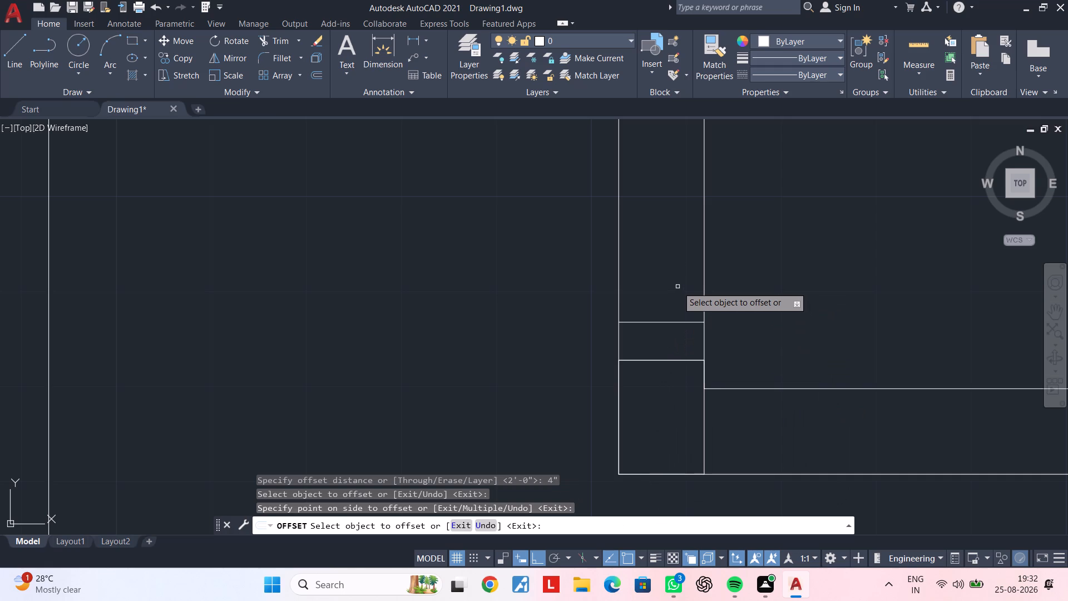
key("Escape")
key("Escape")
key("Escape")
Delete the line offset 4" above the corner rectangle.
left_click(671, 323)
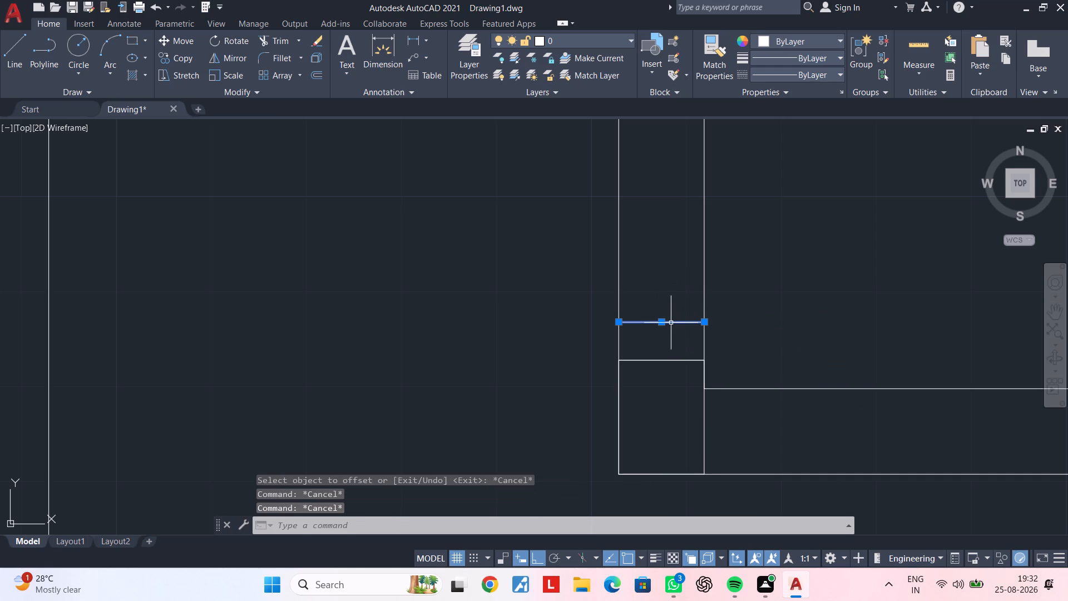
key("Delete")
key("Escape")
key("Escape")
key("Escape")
Offset the line along the corner rectangle's top edge upward by 6".
type("of")
key("space")
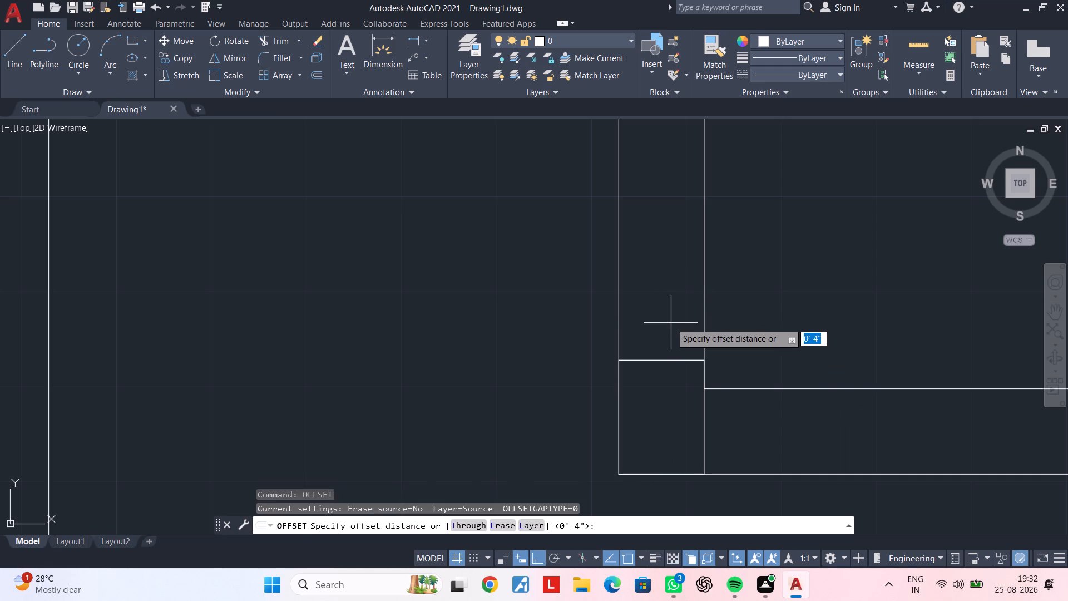
type("6\"")
key("Return")
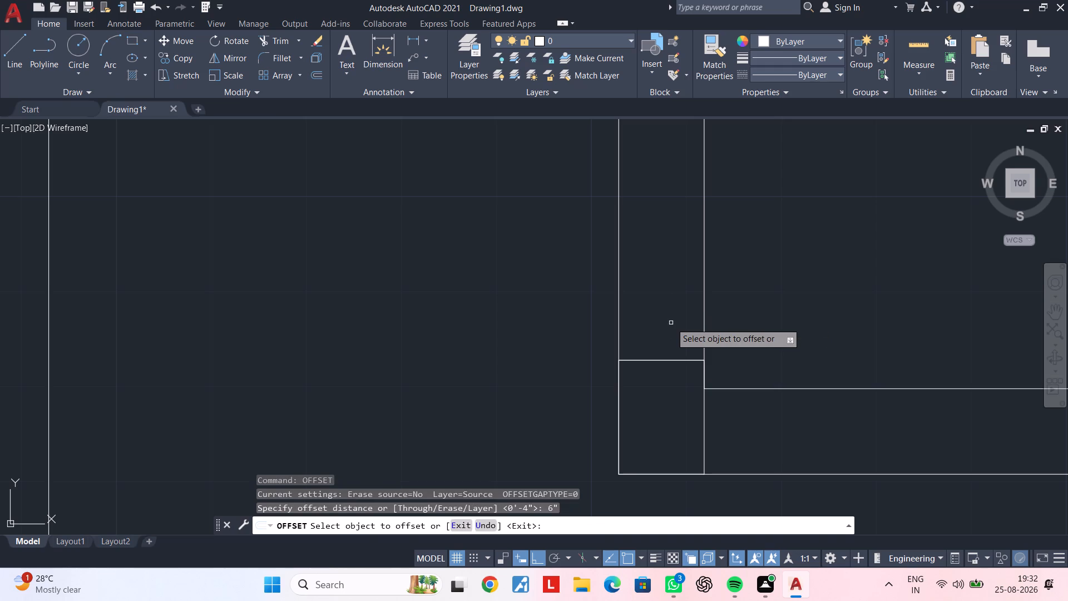
left_click(659, 361)
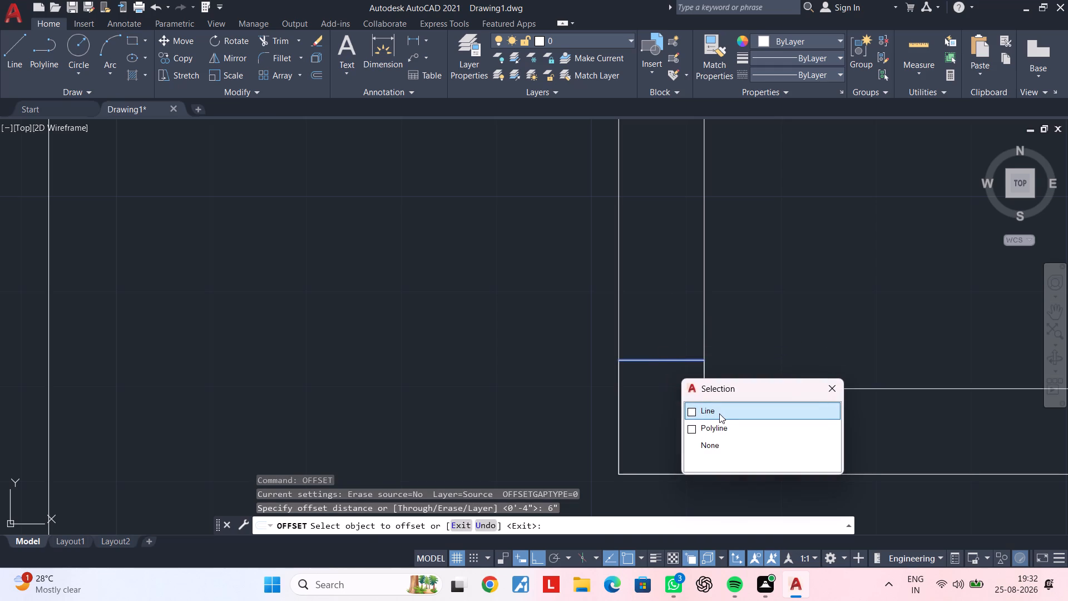
left_click(719, 414)
left_click(725, 403)
left_click(688, 286)
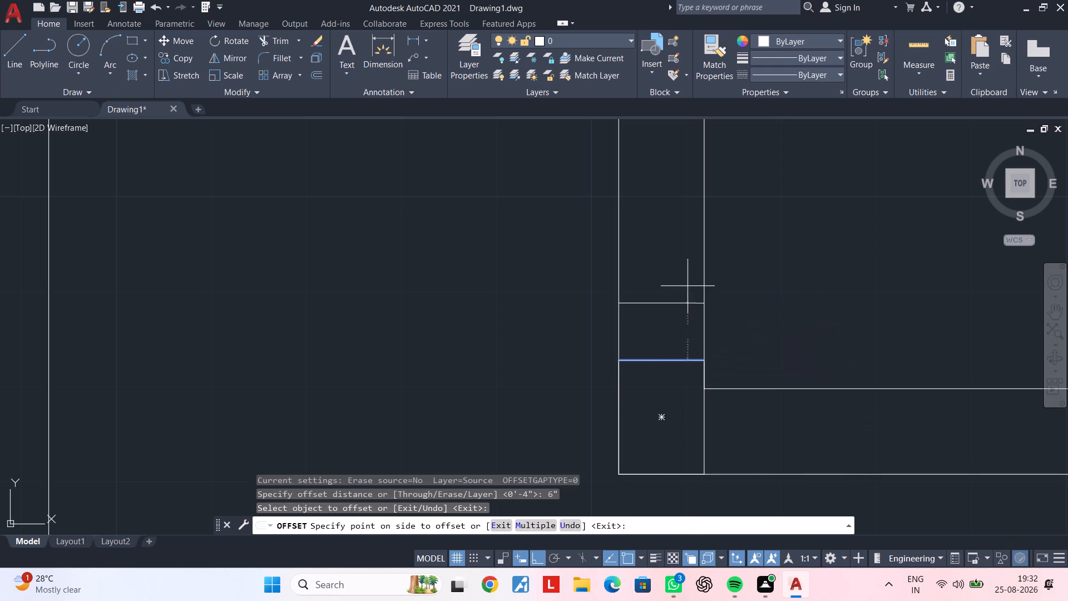
middle_click_drag(687, 275, 679, 374)
middle_click_drag(650, 323, 648, 337)
key("space")
Offset the line 6" above the corner rectangle upward by 2' within the wall.
key("space")
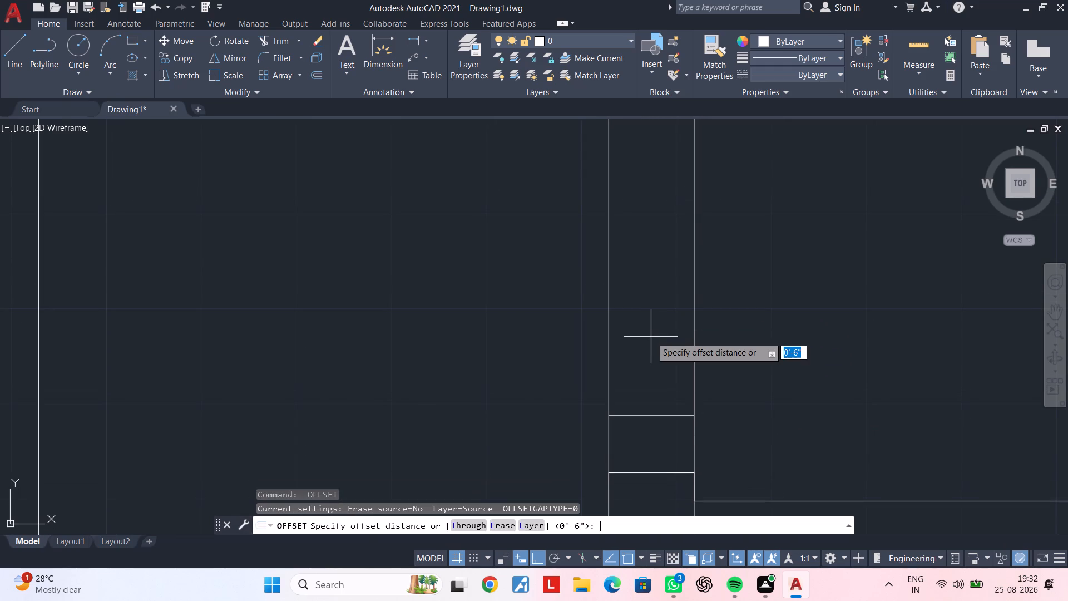
type("2'")
key("Return")
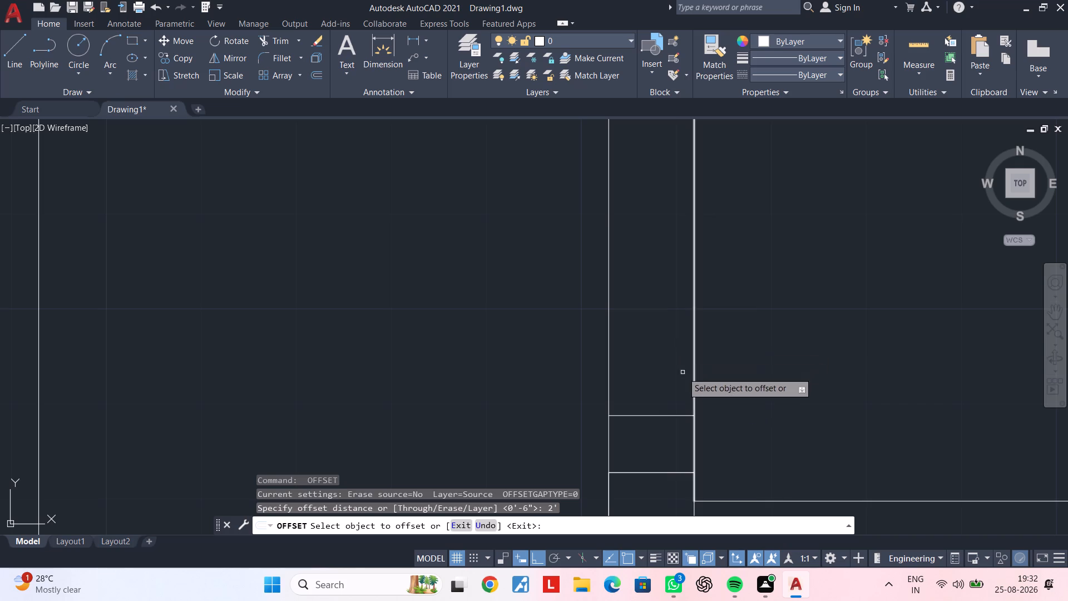
left_click(655, 415)
left_click(649, 289)
scroll(651, 285, "down", 3)
middle_click_drag(649, 289, 630, 445)
middle_click_drag(628, 386, 642, 349)
key("space")
Offset the topmost wall mark, 2' above the 6" line, upward by 4' to mark the opening's far side.
key("space")
type("4'")
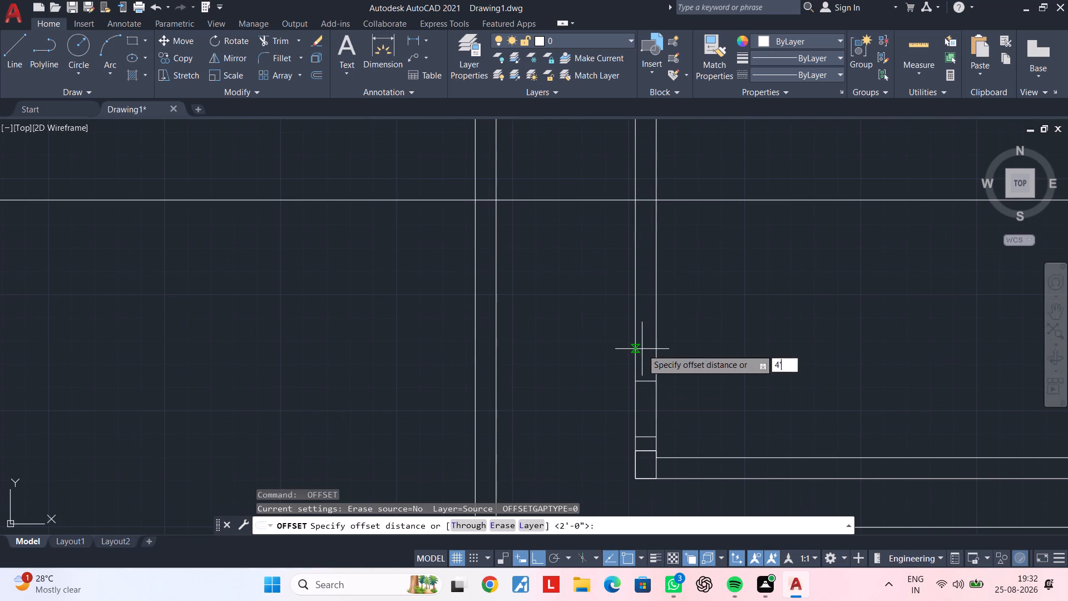
key("Return")
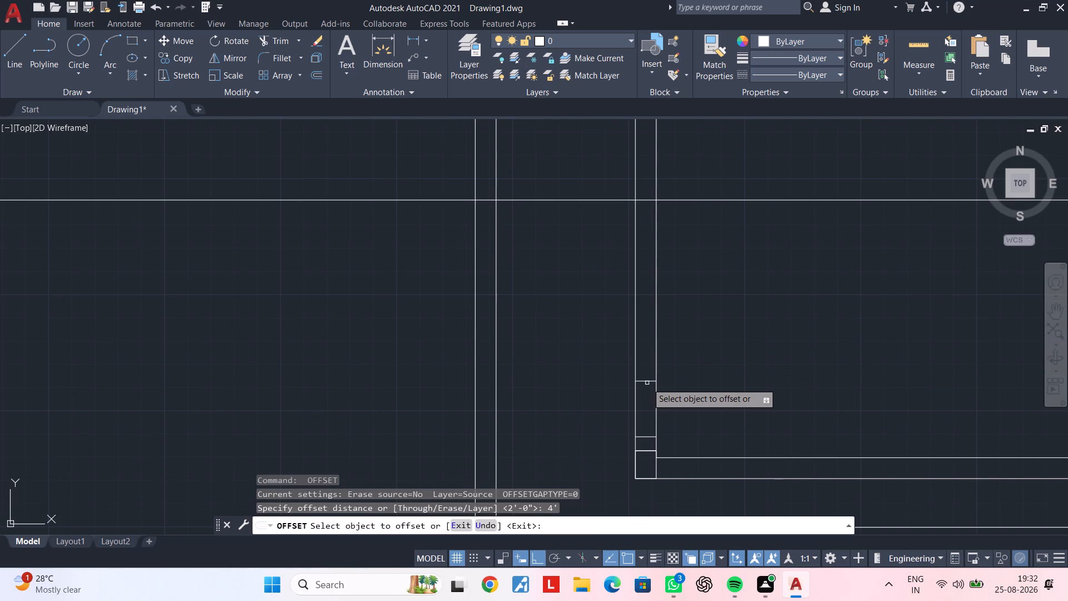
left_click(647, 381)
left_click(651, 332)
middle_click_drag(652, 311, 646, 408)
scroll(646, 397, "up", 3)
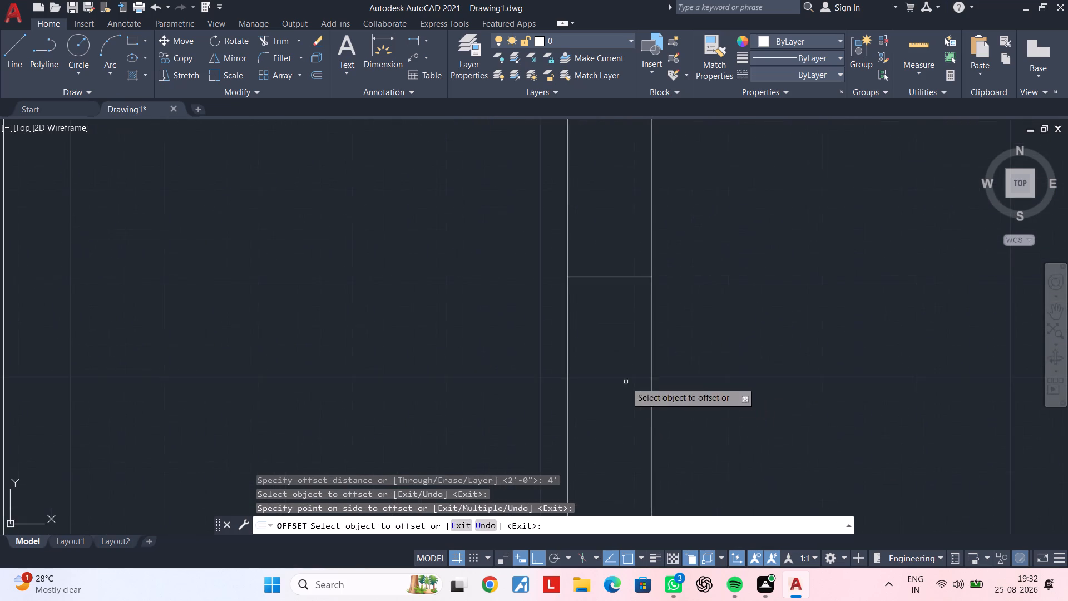
middle_click_drag(624, 380, 676, 495)
key("space")
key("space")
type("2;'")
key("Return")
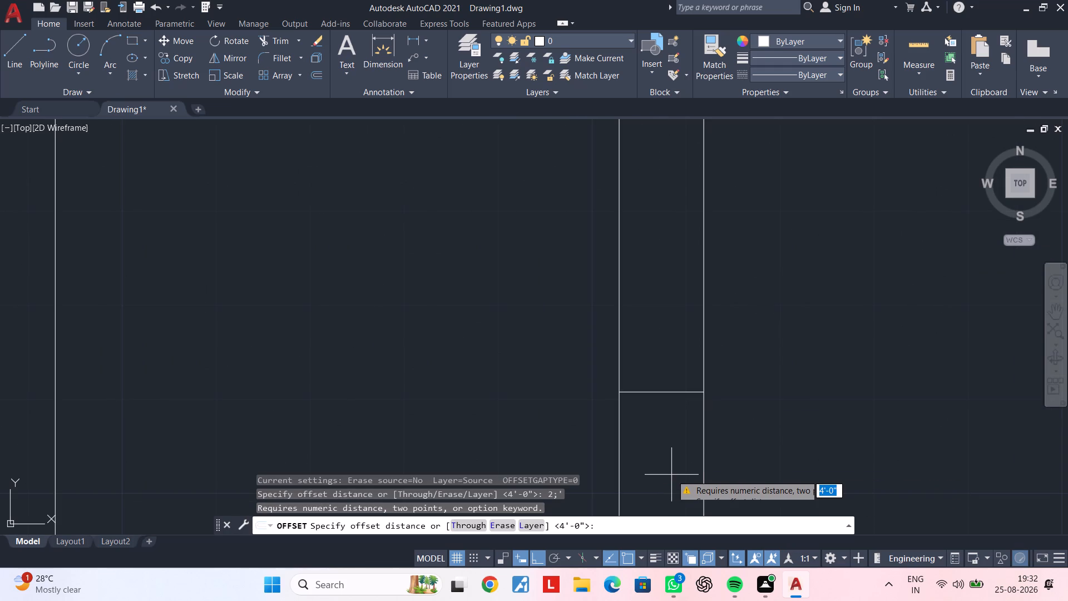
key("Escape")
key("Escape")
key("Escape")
Offset the line at the upper side of the 4' wall opening upward by 2'.
type("of 2'")
key("Return")
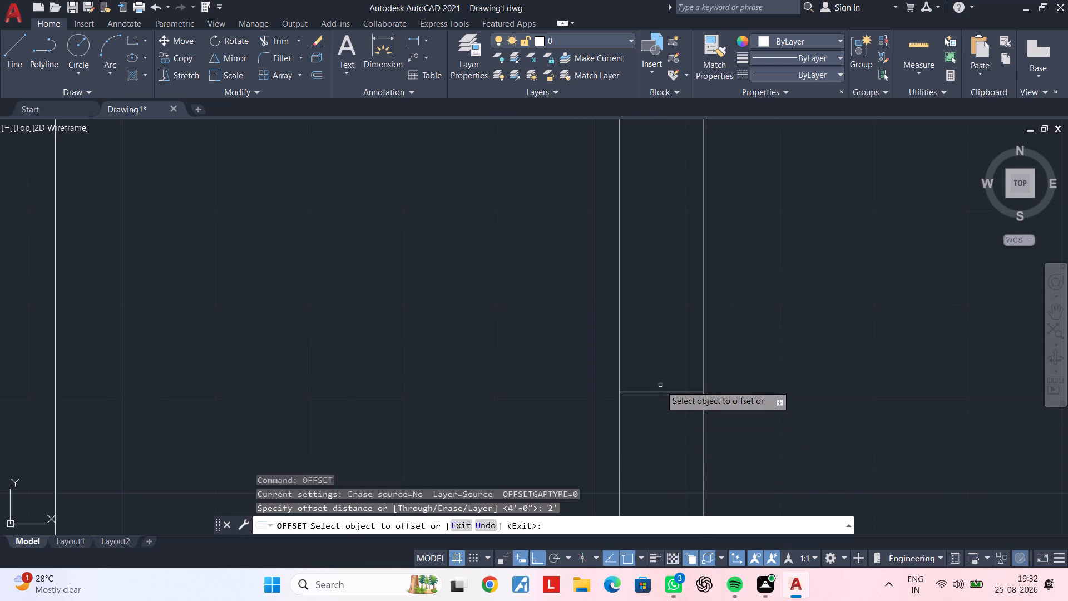
left_click(662, 392)
left_click(660, 328)
scroll(657, 328, "down", 2)
middle_click_drag(655, 327, 640, 434)
middle_click_drag(644, 402, 645, 401)
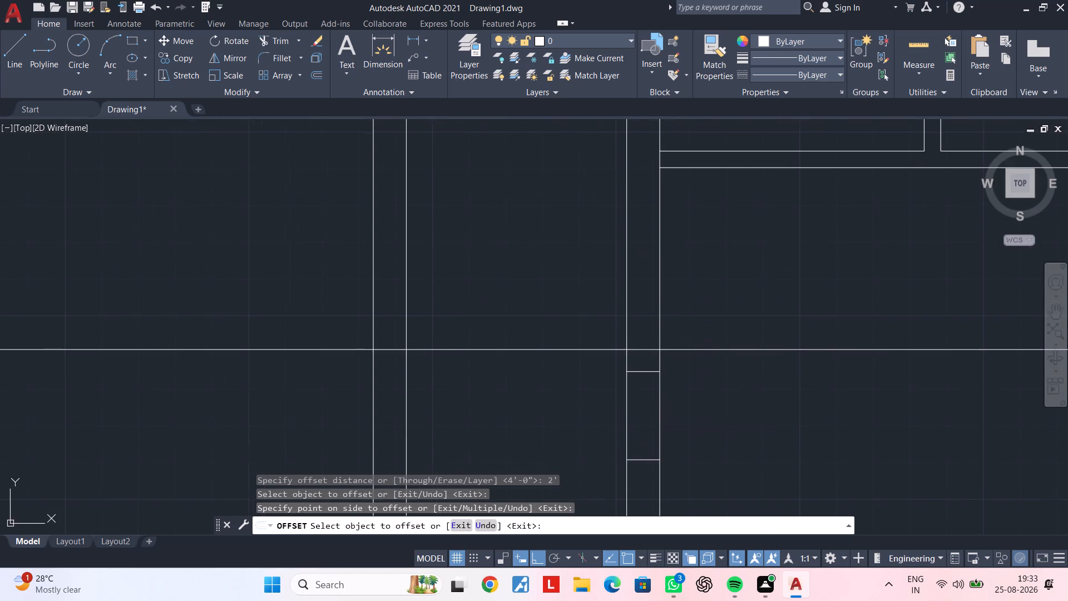
middle_click_drag(645, 401, 650, 380)
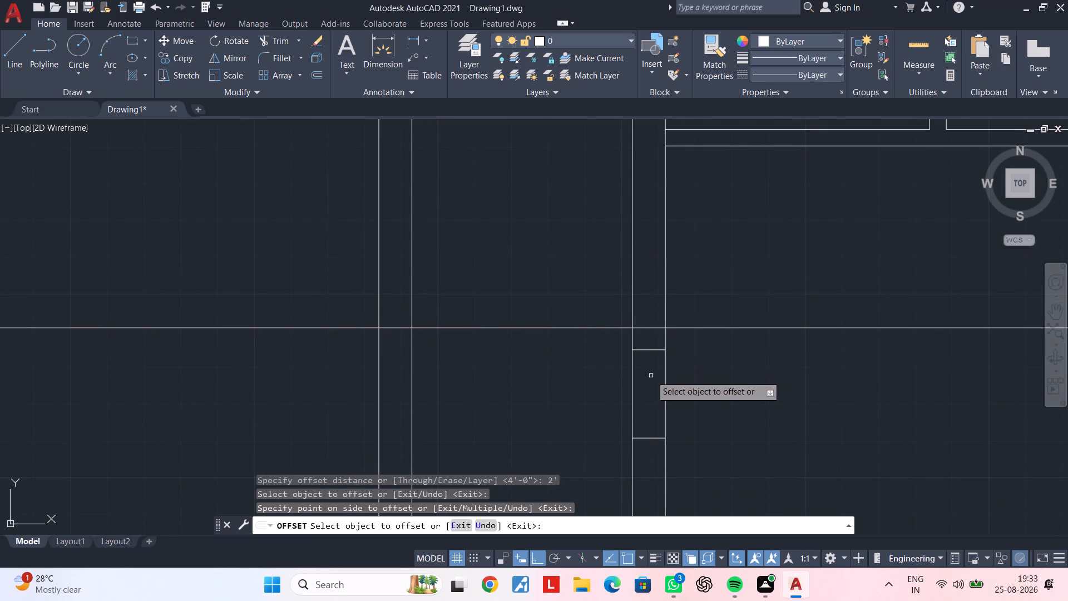
key("Escape")
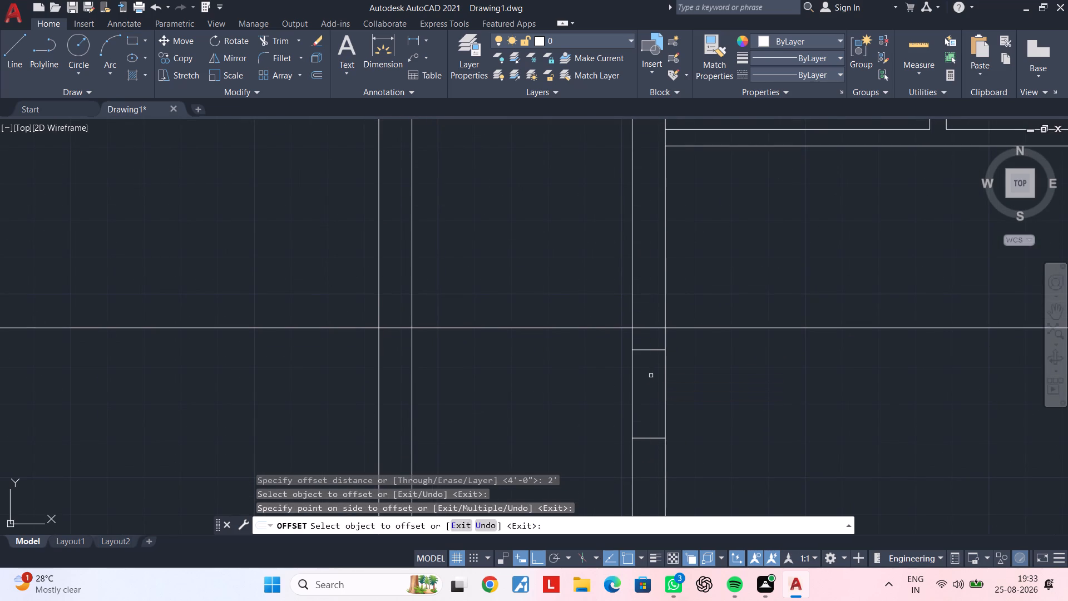
key("Escape")
key("Escape")
key("Escape")
Delete the separate line overlapping the corner rectangle's top edge, keeping the rectangle polyline.
middle_click_drag(651, 376, 649, 326)
key("Escape")
key("Escape")
middle_click_drag(645, 334, 642, 300)
key("Escape")
key("Escape")
middle_click_drag(642, 308, 636, 262)
key("Escape")
middle_click_drag(692, 343, 679, 258)
scroll(675, 305, "down", 1)
middle_click_drag(678, 311, 675, 258)
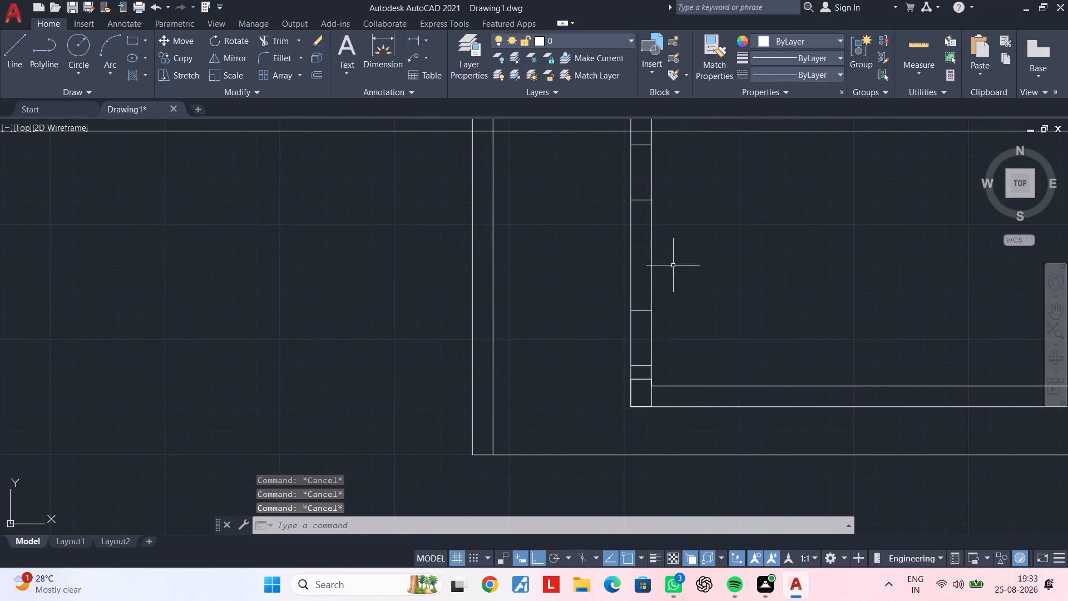
scroll(647, 367, "up", 2)
left_click(624, 396)
key("Escape")
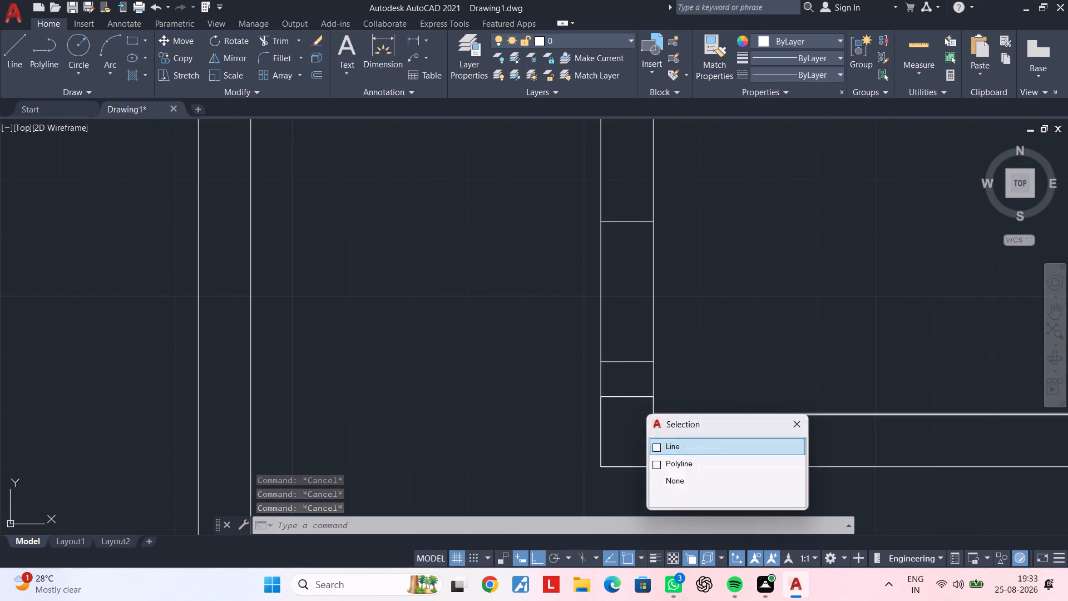
key("Escape")
left_click(630, 398)
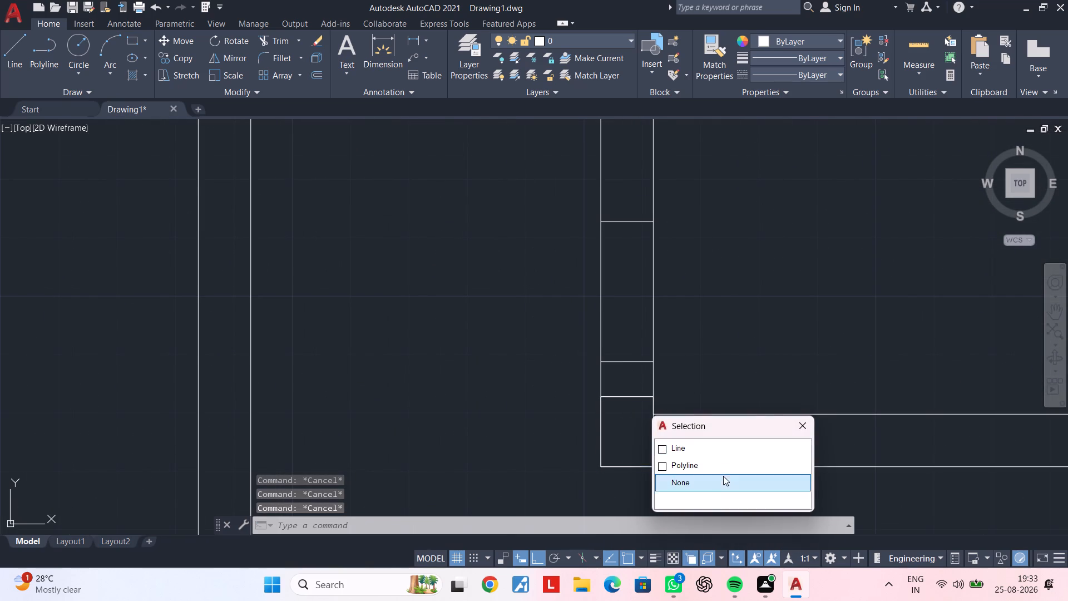
left_click(706, 448)
key("Delete")
key("Escape")
key("Escape")
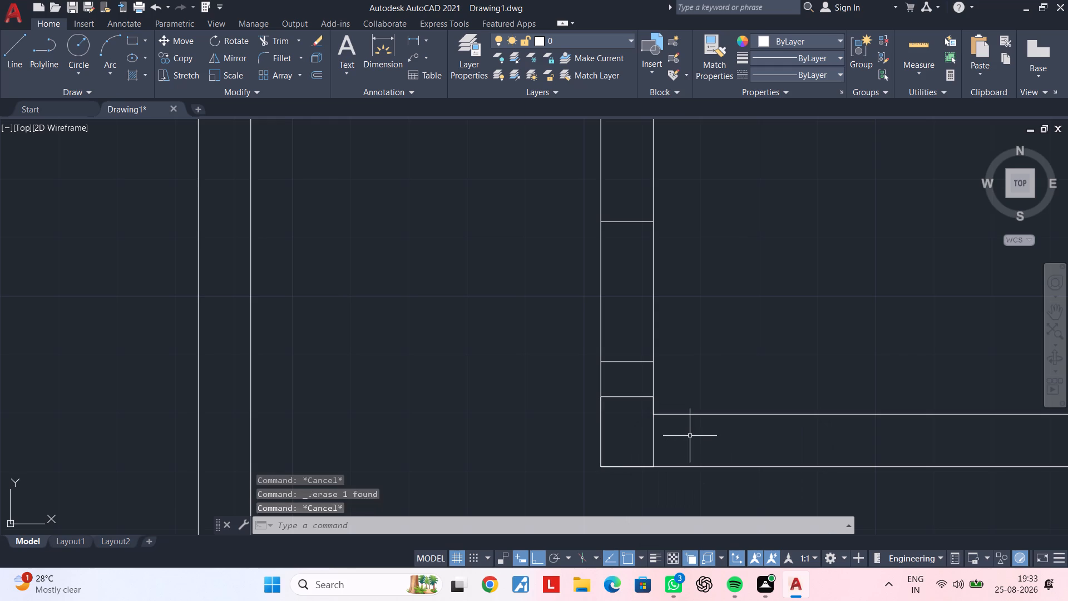
key("Escape")
key("Escape")
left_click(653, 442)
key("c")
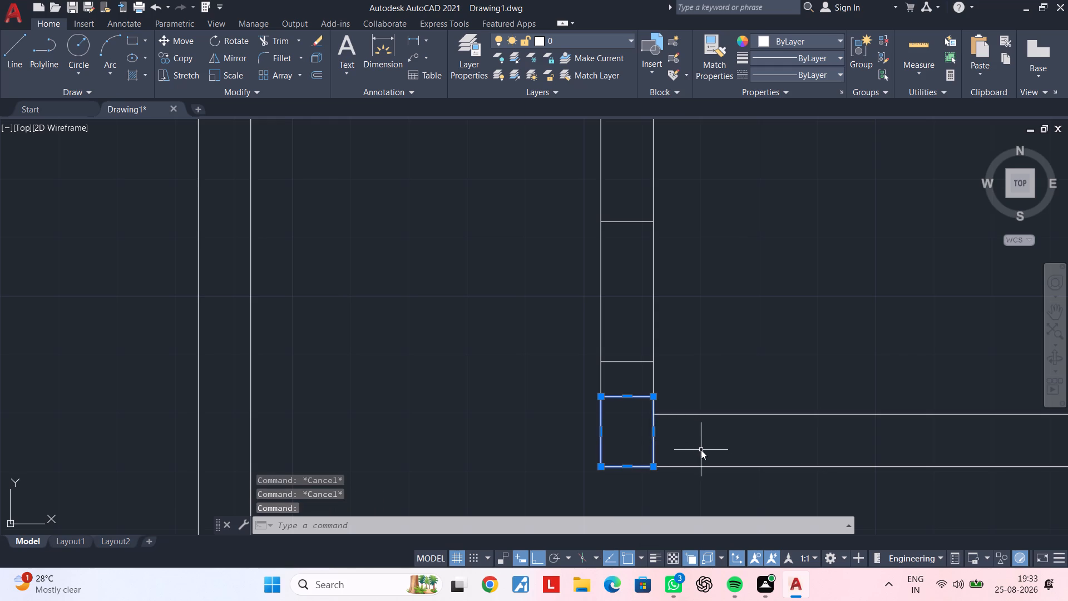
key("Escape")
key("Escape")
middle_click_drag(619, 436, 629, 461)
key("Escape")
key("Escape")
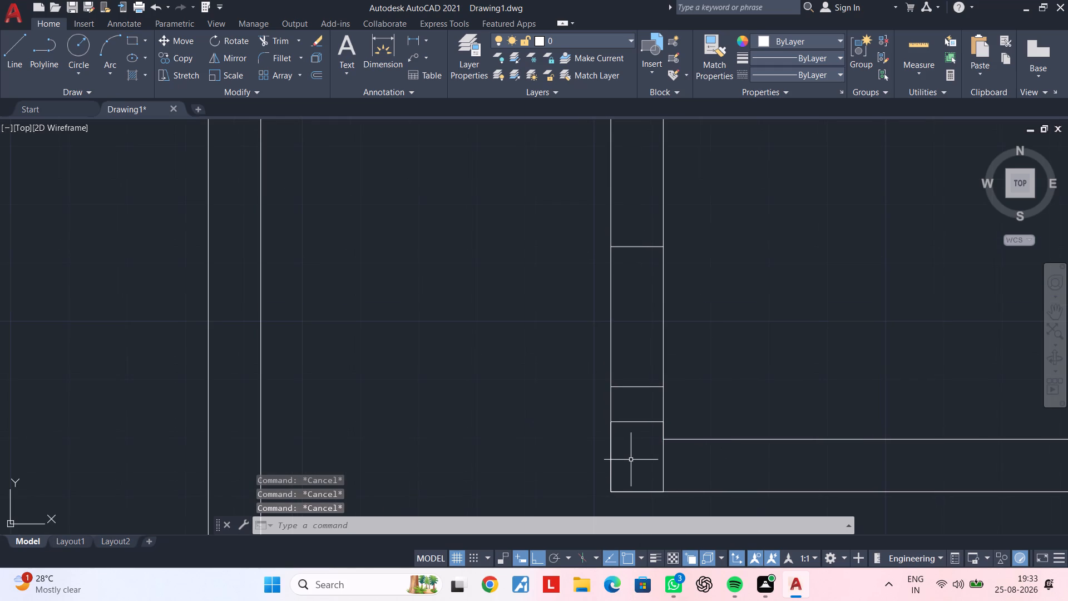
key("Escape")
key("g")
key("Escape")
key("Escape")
Hatch the inside of the corner column rectangle with the current diagonal line pattern.
type("h")
key("space")
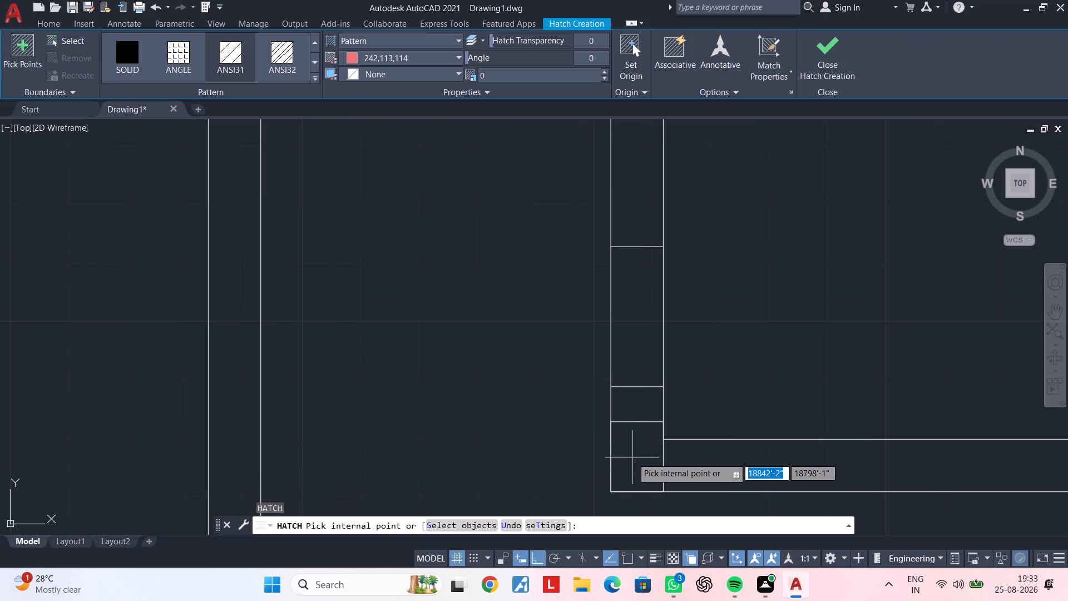
left_click(637, 457)
key("Escape")
key("Escape")
key("Escape")
key("Escape")
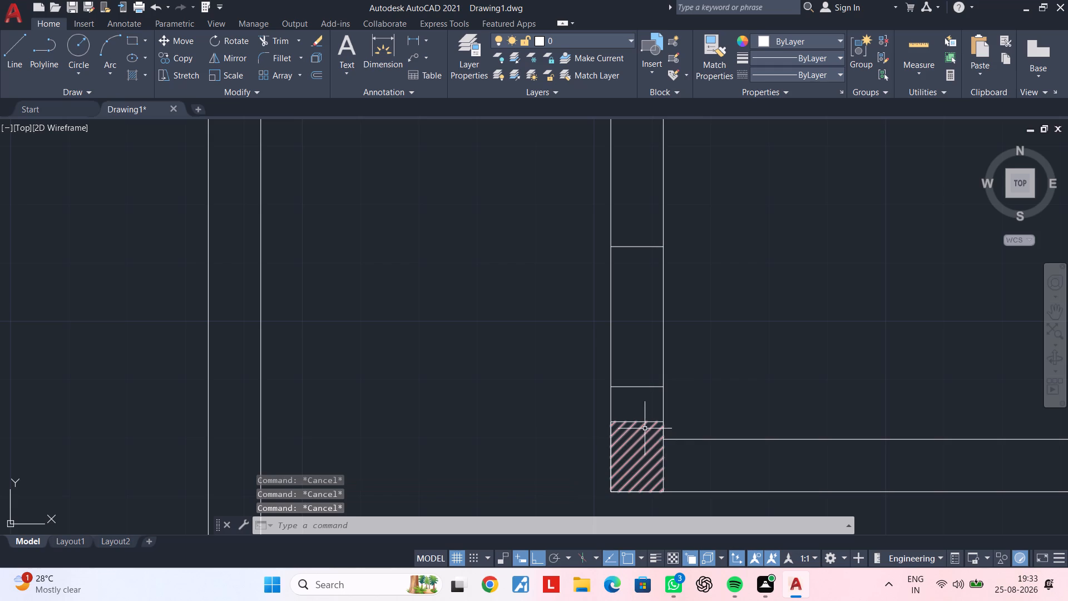
Copy the hatched corner column with its outline about 10'-1" straight up the same wall, above the long horizontal line.
left_click(587, 407)
left_click(686, 506)
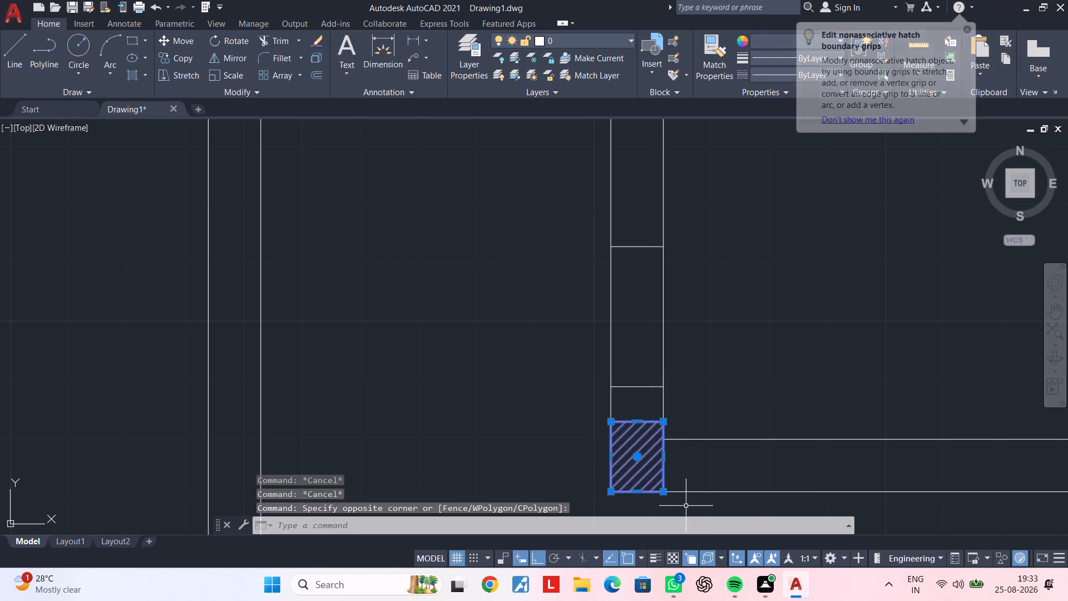
key("c")
key("o")
key("space")
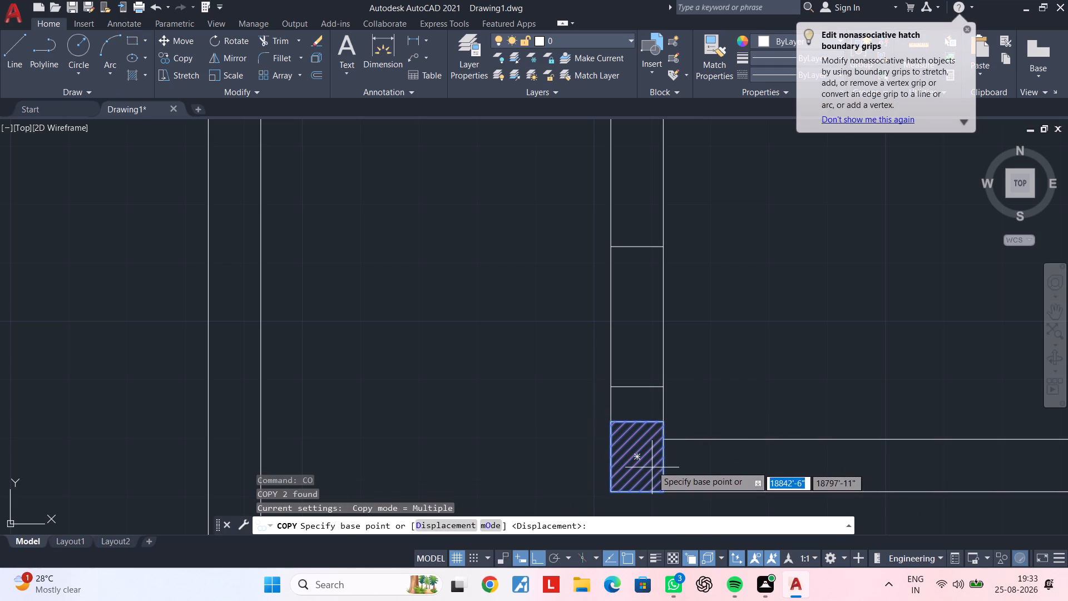
left_click(612, 420)
scroll(608, 332, "down", 1)
middle_click_drag(608, 339, 599, 517)
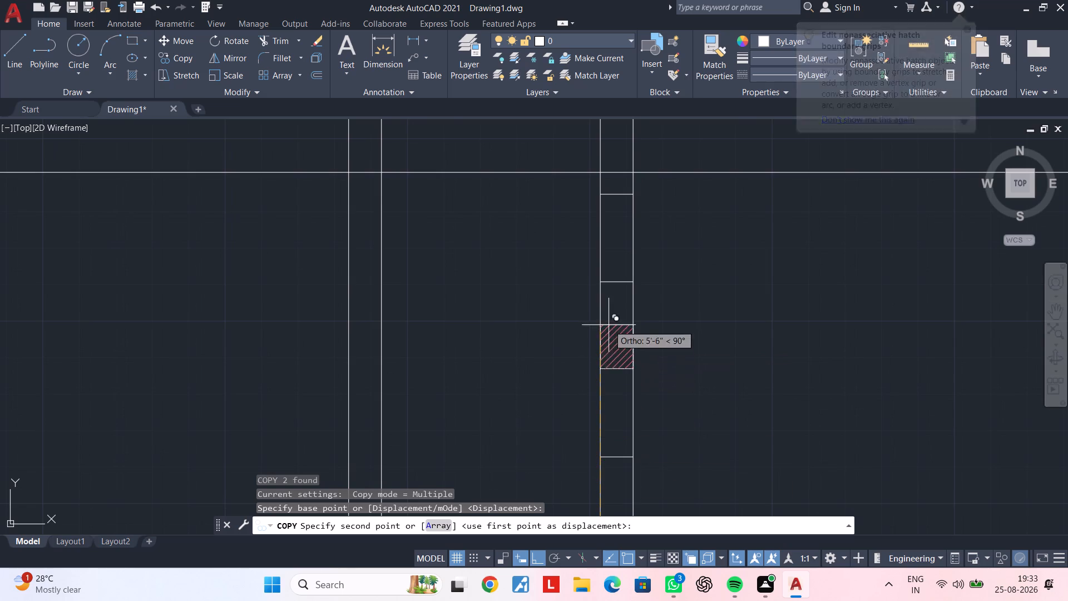
middle_click_drag(594, 306, 586, 450)
scroll(595, 327, "up", 2)
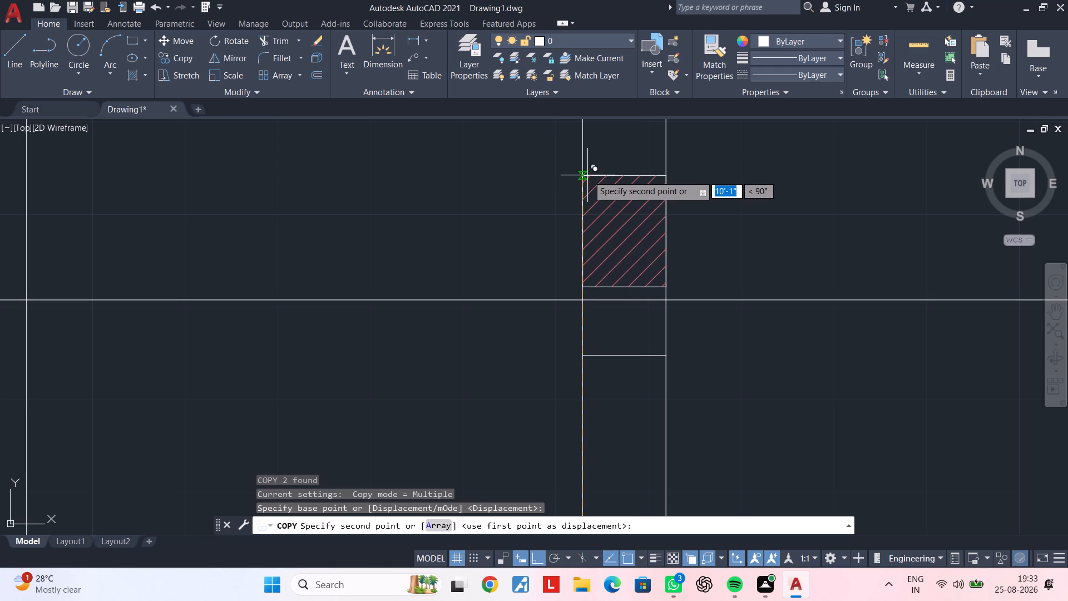
left_click(588, 175)
key("Escape")
key("Escape")
Move the copied hatched column straight down so its bottom edge sits on the long horizontal line crossing the wall.
left_click(570, 154)
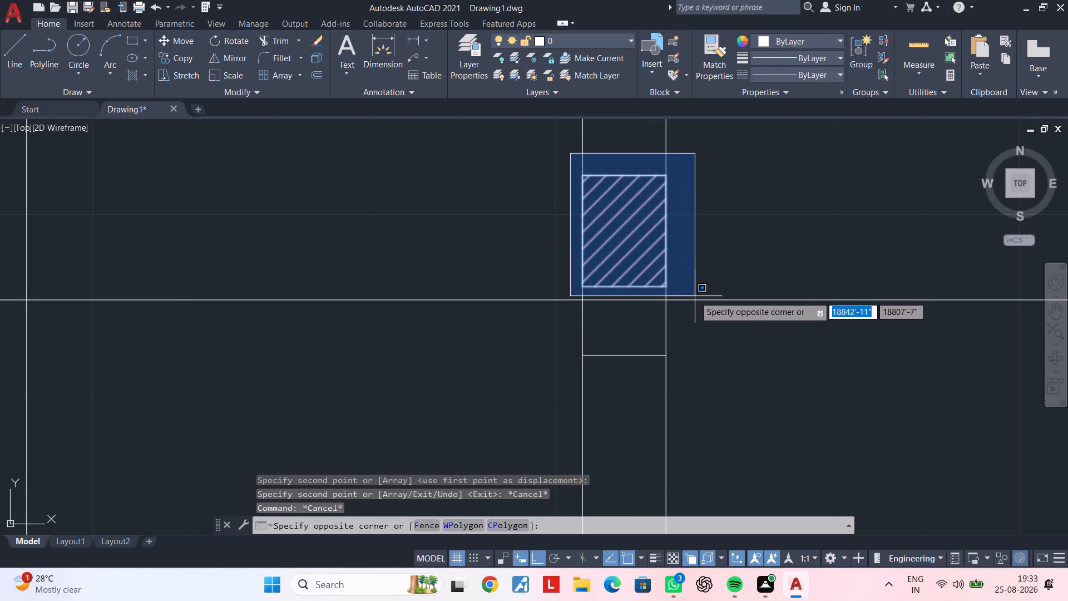
left_click(698, 294)
type("m")
key("space")
left_click(585, 283)
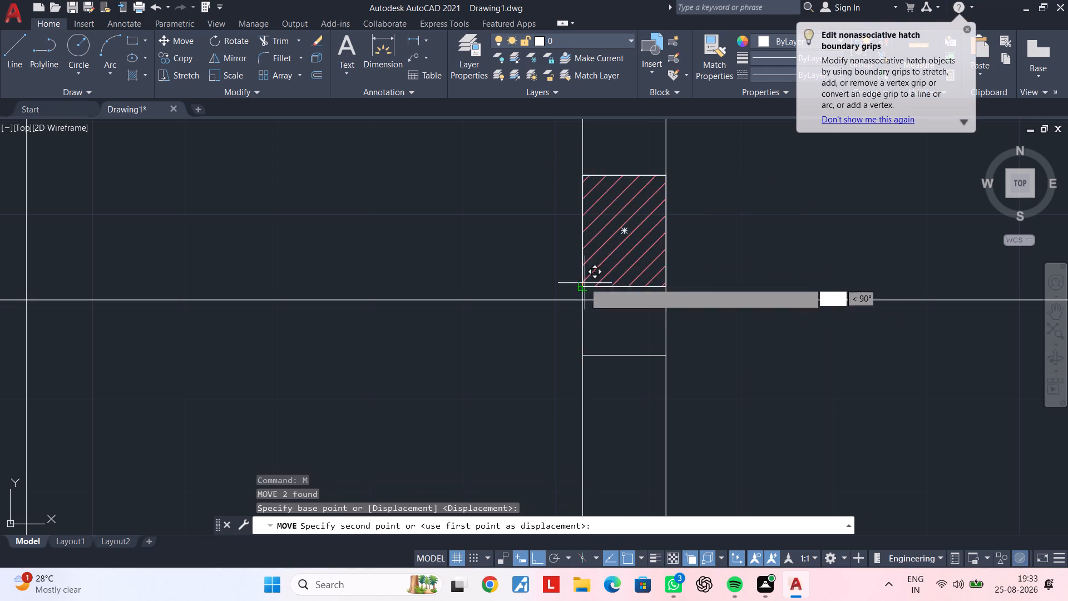
left_click(585, 299)
key("Escape")
key("Escape")
Delete the long horizontal guide line that crosses the wall at the copied column's bottom edge.
scroll(734, 335, "down", 2)
middle_click_drag(734, 336, 687, 336)
key("Escape")
key("Escape")
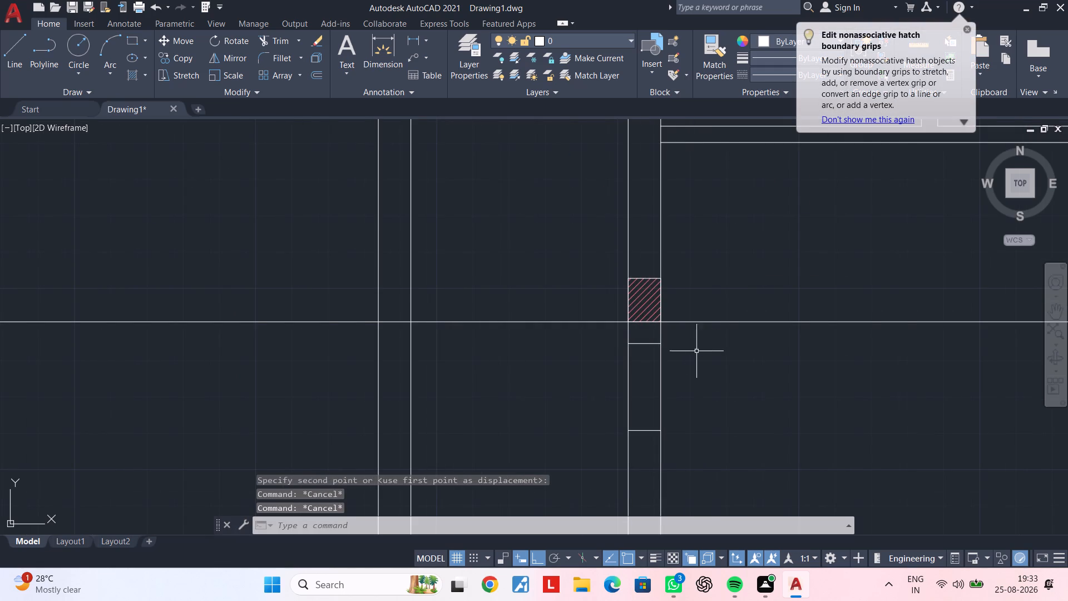
key("Escape")
key("Escape")
key("Escape")
middle_click_drag(735, 343, 576, 339)
key("Escape")
scroll(622, 348, "down", 1)
middle_click_drag(623, 348, 508, 346)
key("Escape")
key("Escape")
middle_click_drag(607, 359, 483, 354)
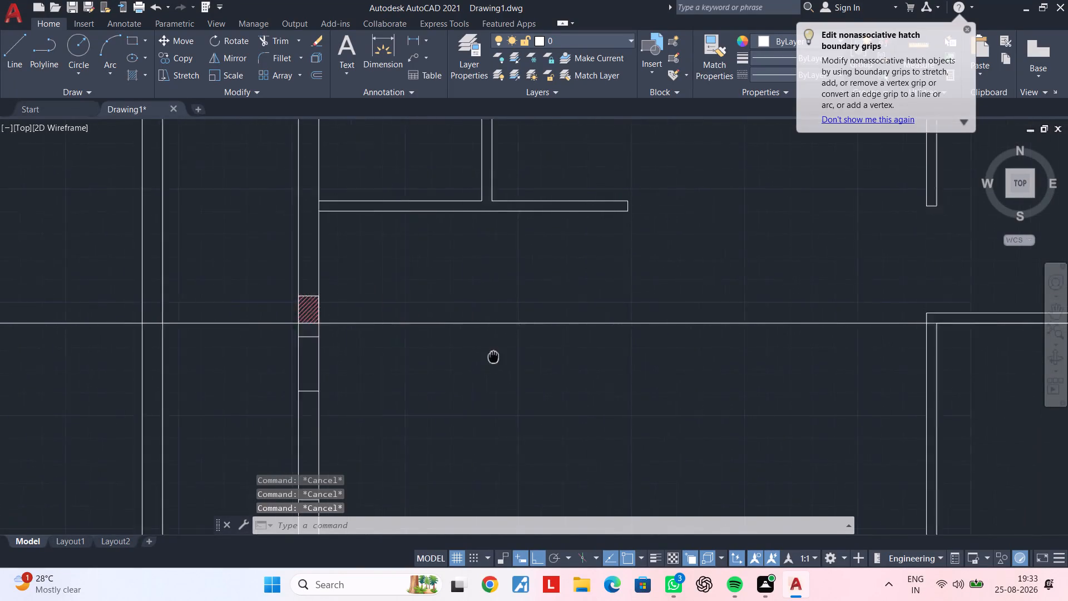
middle_click_drag(483, 354, 450, 353)
key("Escape")
key("Escape")
middle_click_drag(455, 354, 577, 361)
key("Escape")
key("Escape")
left_click(582, 362)
left_click(544, 290)
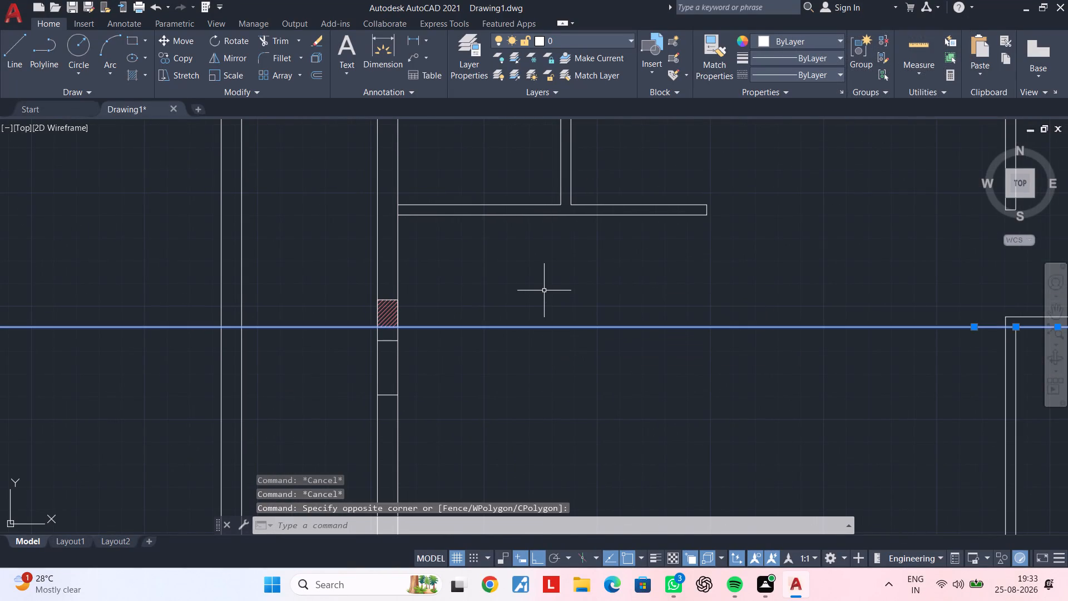
key("Delete")
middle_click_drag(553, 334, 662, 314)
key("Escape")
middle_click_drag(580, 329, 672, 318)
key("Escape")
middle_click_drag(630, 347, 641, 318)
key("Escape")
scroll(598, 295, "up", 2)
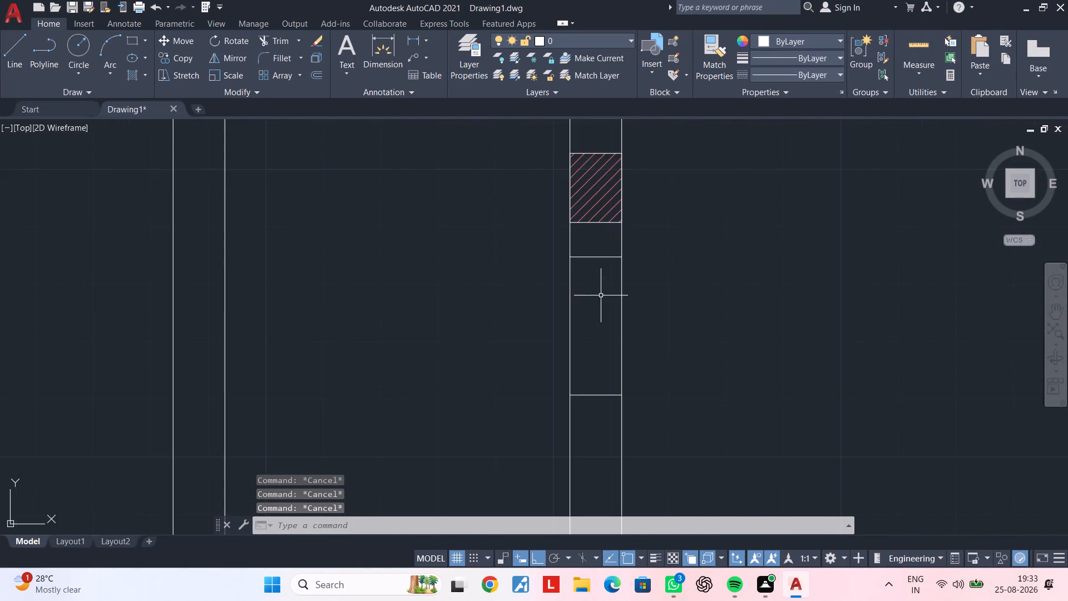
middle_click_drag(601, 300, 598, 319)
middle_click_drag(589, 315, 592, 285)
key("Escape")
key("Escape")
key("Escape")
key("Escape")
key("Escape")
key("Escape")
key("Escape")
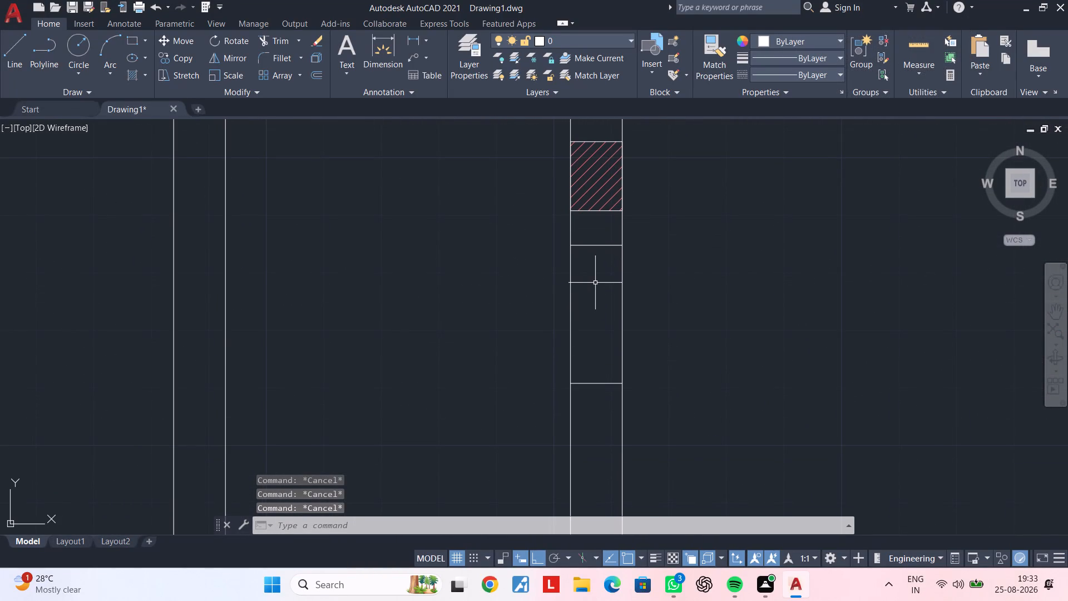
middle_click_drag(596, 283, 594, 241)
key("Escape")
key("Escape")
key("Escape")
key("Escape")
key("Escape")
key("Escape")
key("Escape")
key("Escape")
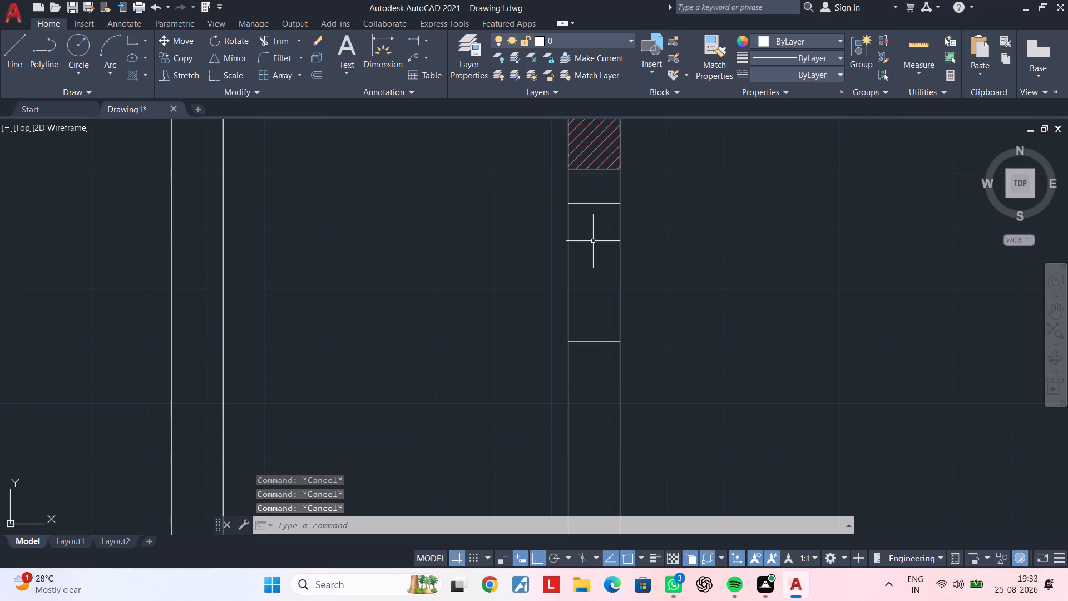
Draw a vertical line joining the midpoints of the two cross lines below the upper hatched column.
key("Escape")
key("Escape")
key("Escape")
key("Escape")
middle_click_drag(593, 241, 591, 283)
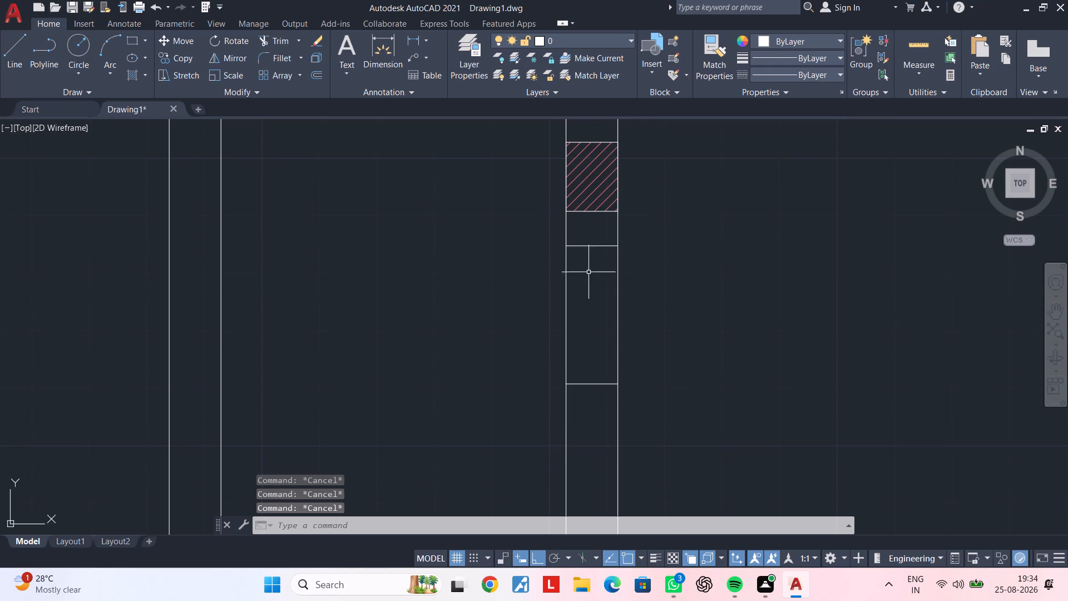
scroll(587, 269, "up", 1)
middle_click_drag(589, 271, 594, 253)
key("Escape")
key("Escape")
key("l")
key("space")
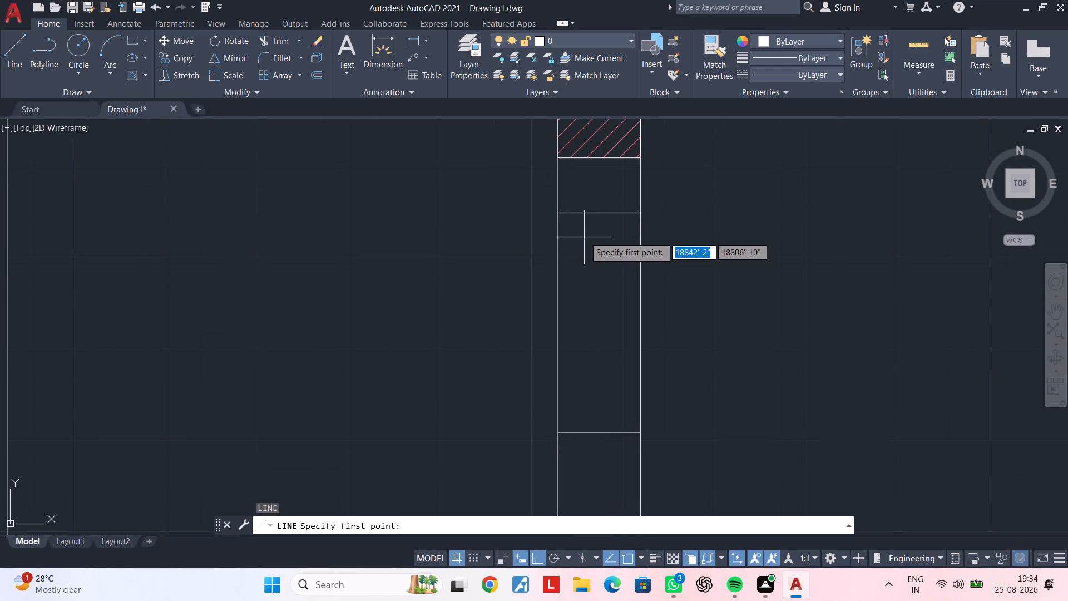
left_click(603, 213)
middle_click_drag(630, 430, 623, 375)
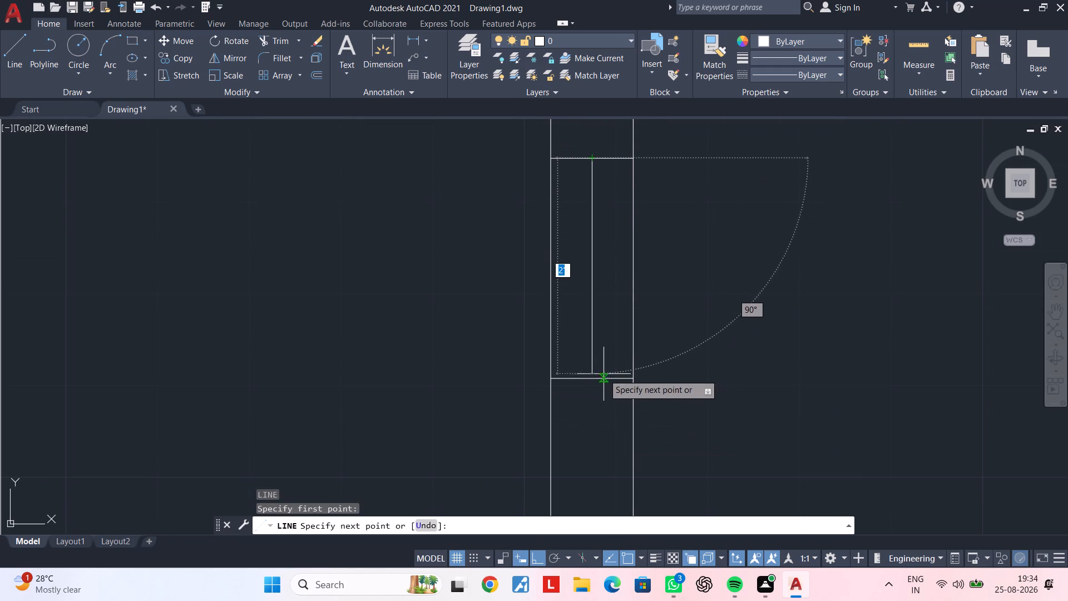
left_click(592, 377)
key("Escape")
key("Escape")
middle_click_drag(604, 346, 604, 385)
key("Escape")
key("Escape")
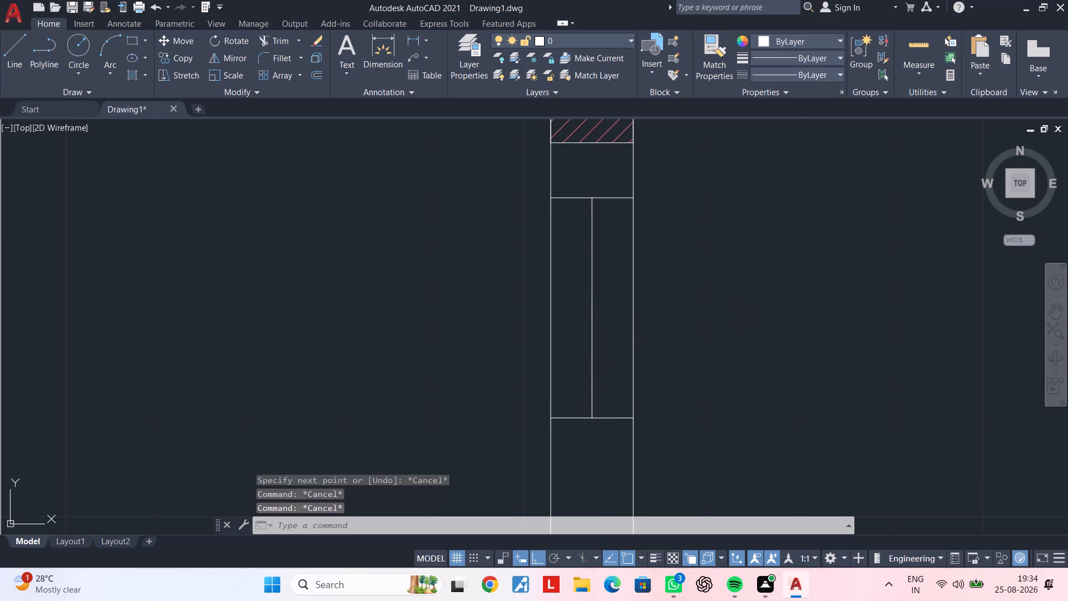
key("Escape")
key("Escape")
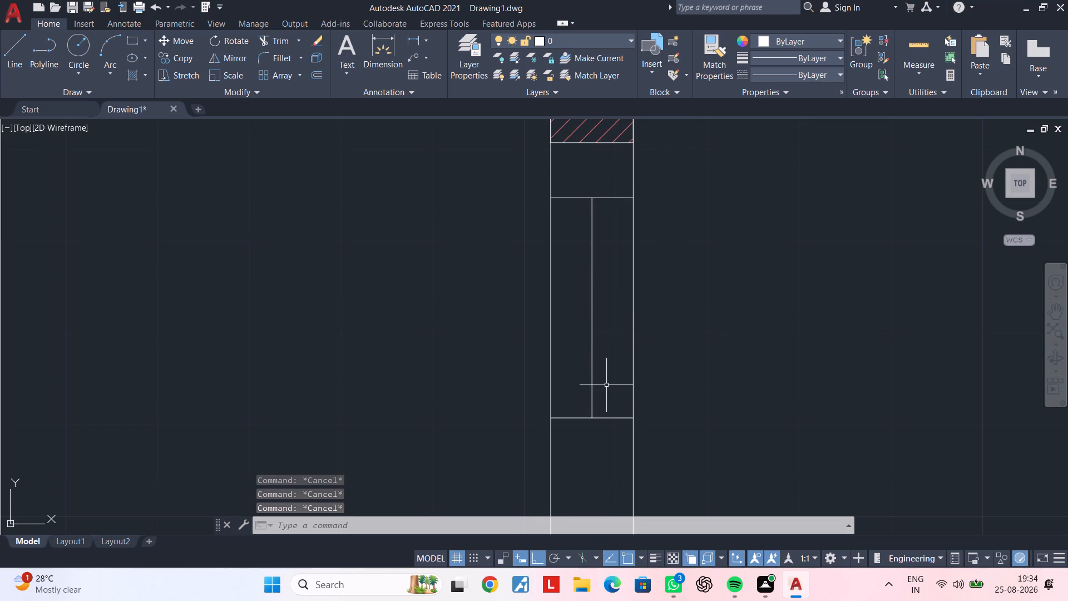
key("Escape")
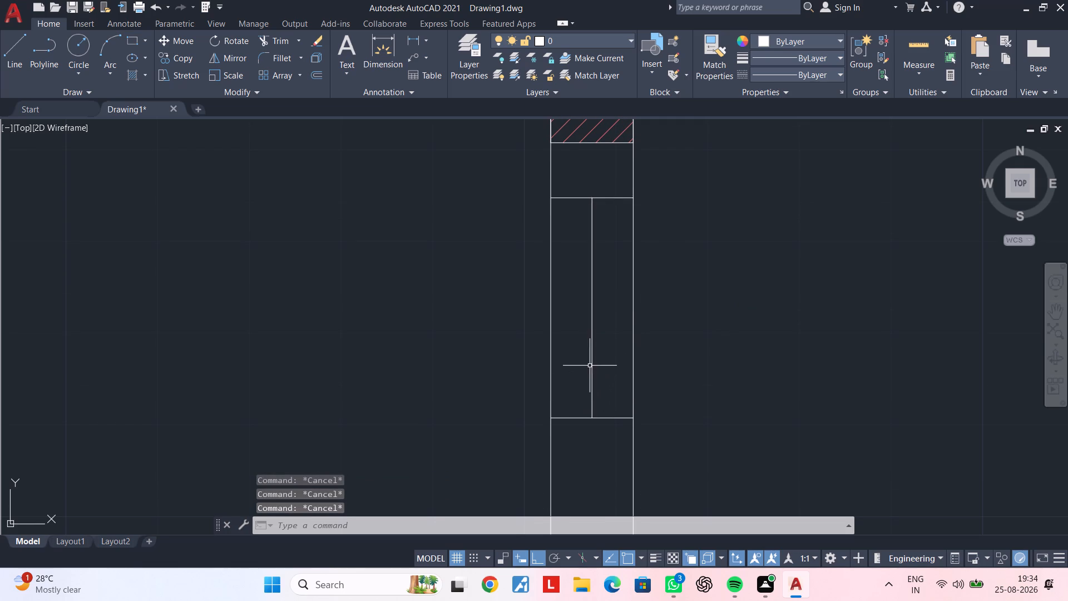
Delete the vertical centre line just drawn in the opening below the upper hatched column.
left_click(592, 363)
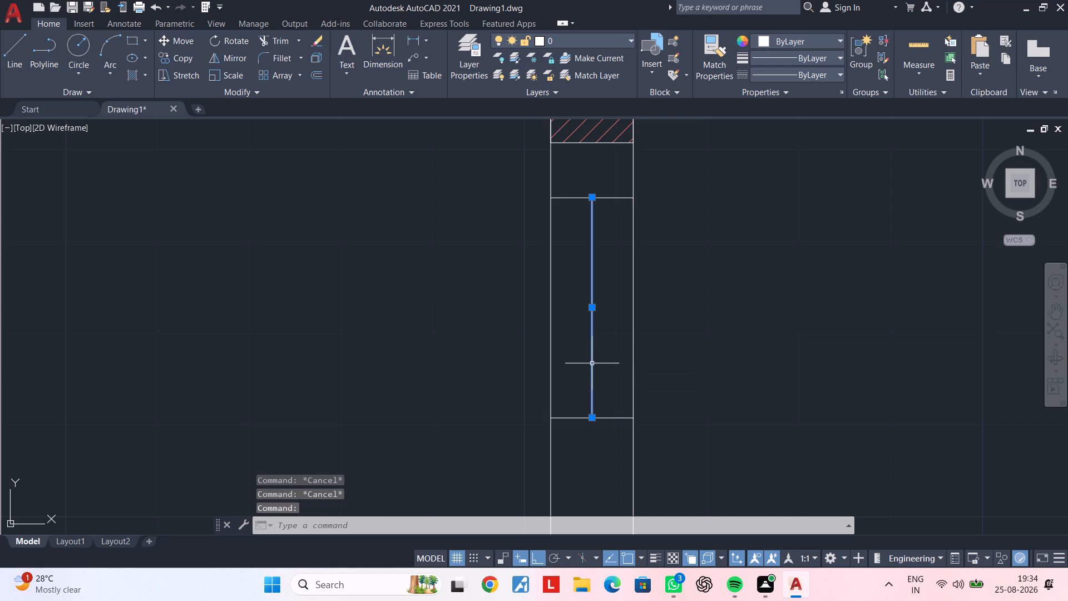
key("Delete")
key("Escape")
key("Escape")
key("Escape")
Draw a rectangle across the wall thickness, filling the opening between the two cross lines below the upper hatched column.
type("rec")
key("space")
left_click(551, 197)
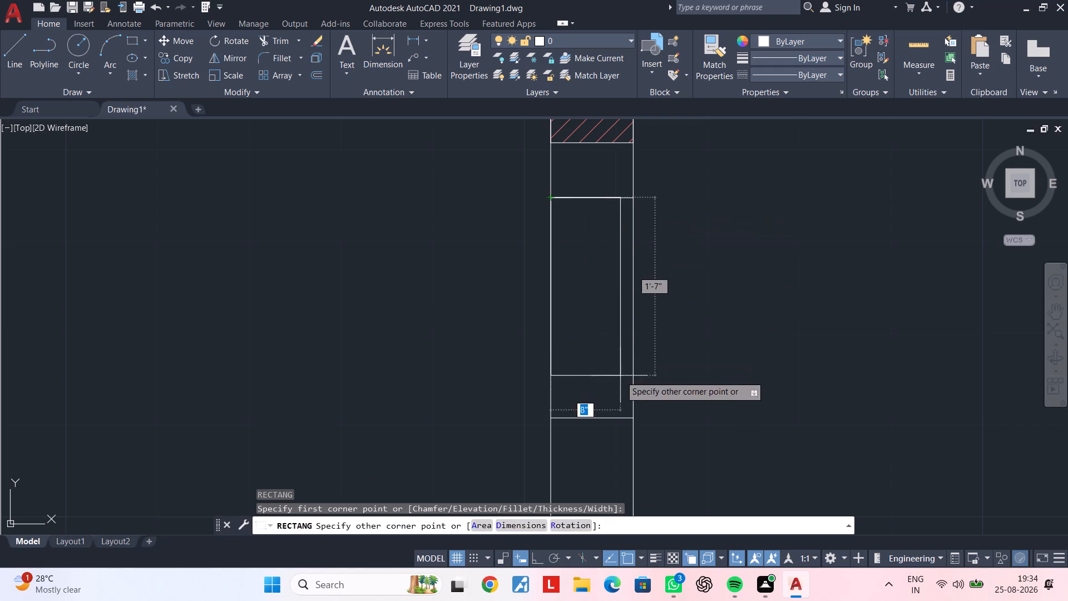
left_click(635, 420)
key("Escape")
key("Escape")
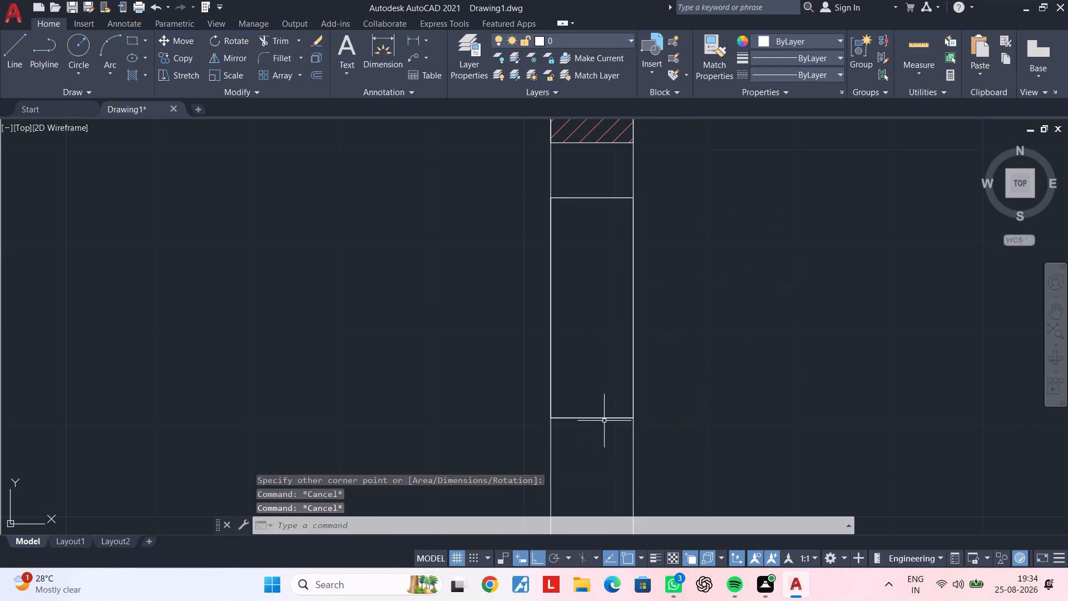
Delete the two original cross lines coinciding with the new rectangle's bottom and top edges, keeping the rectangle.
left_click(604, 418)
left_click(646, 486)
key("Delete")
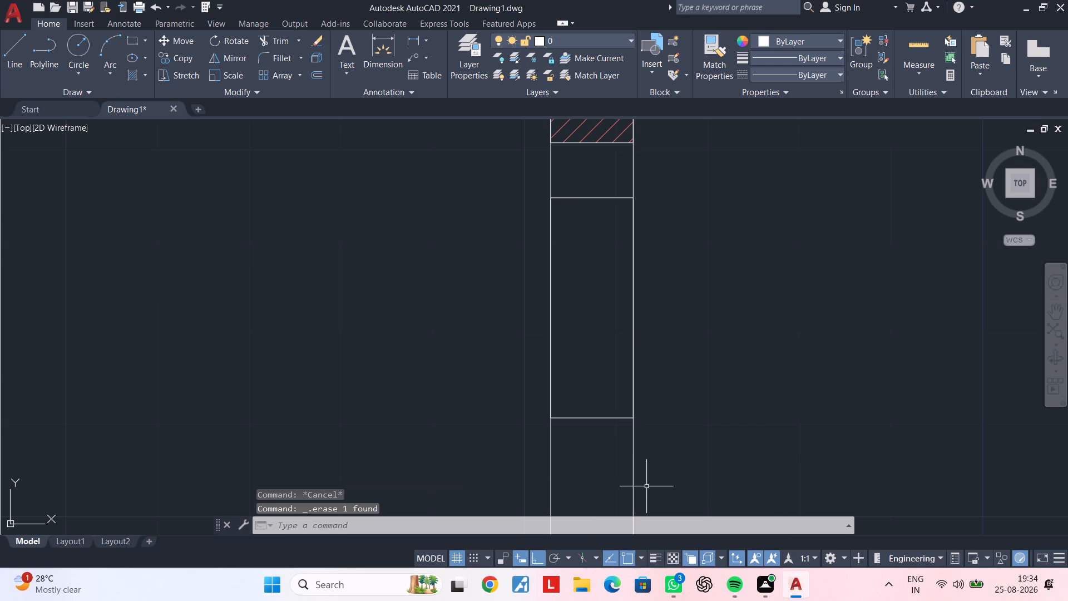
left_click(592, 198)
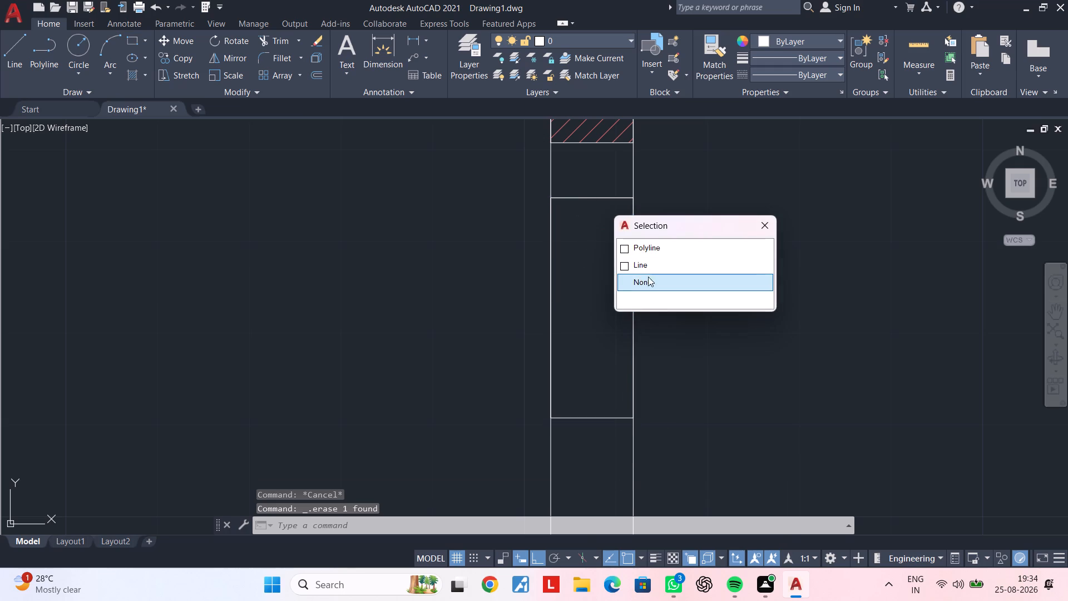
left_click(647, 267)
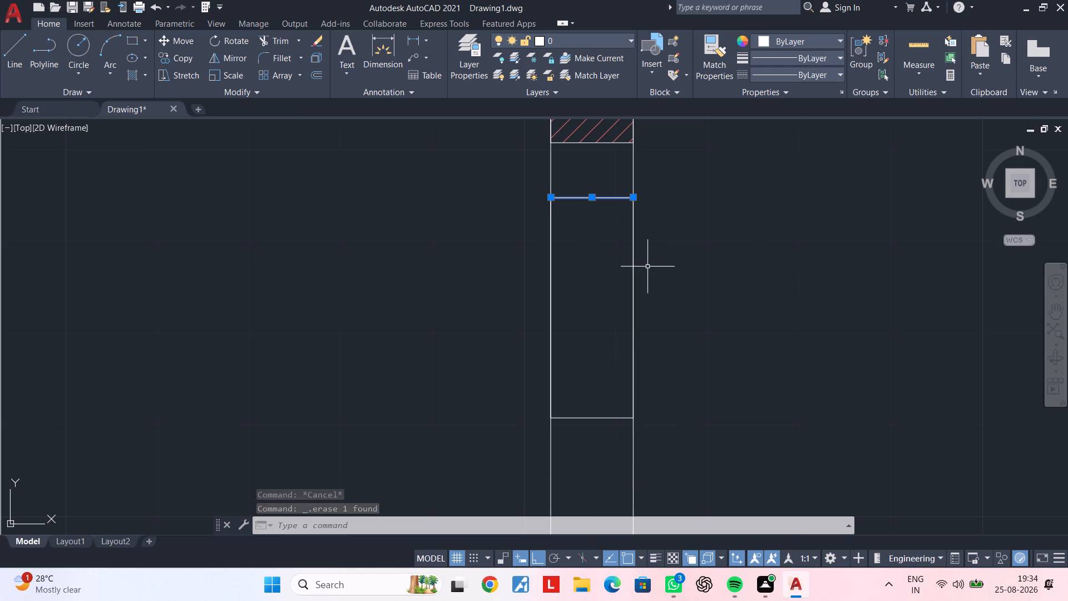
key("Delete")
middle_click(705, 351)
key("Escape")
key("Escape")
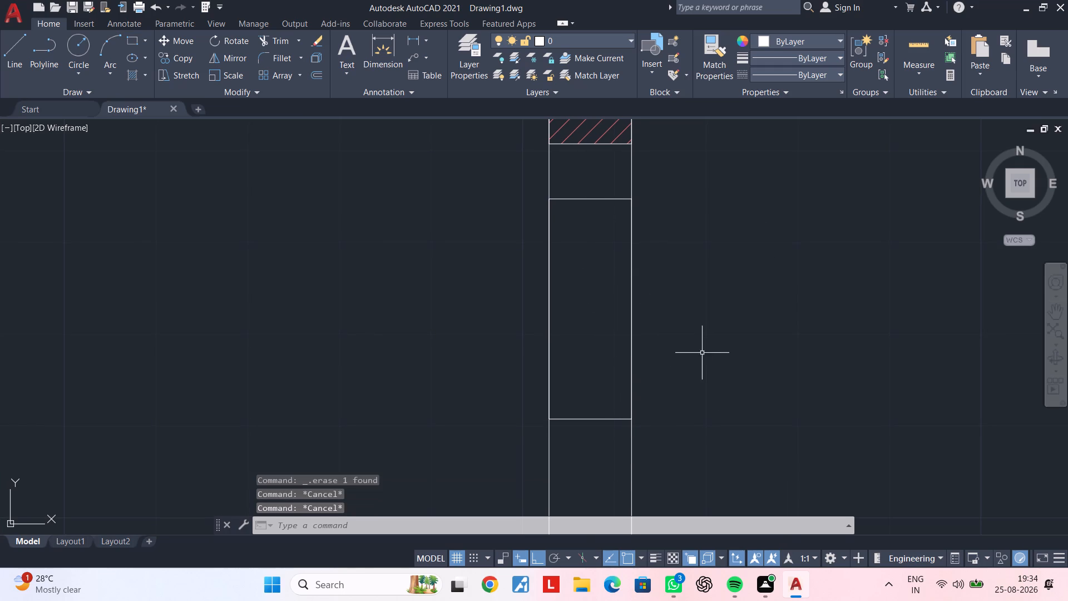
Draw a vertical centre line in the upper window rectangle, from its top edge's midpoint to its bottom edge's midpoint.
key("l")
key("space")
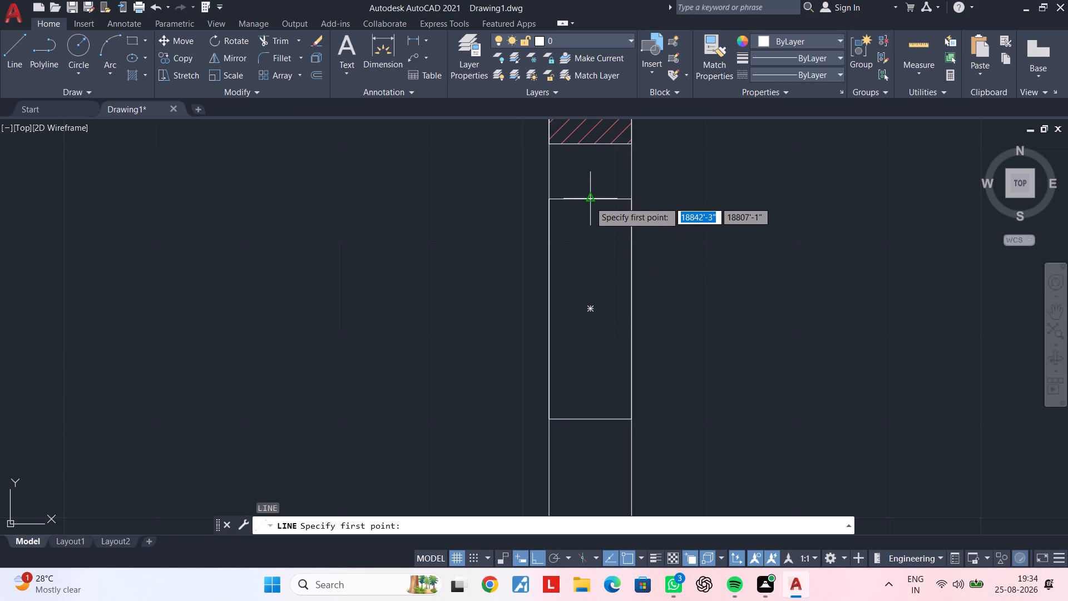
left_click(590, 201)
left_click(589, 415)
key("Escape")
key("Escape")
Offset the upper window's centre line by 1" to both sides.
middle_click_drag(608, 366, 619, 363)
key("Escape")
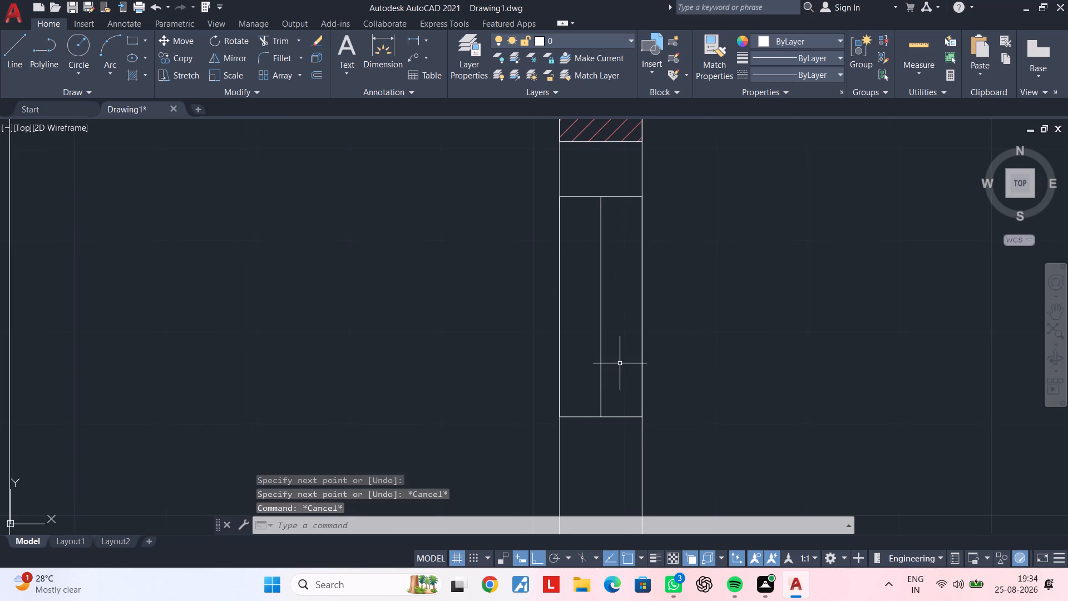
key("Escape")
type("of")
key("space")
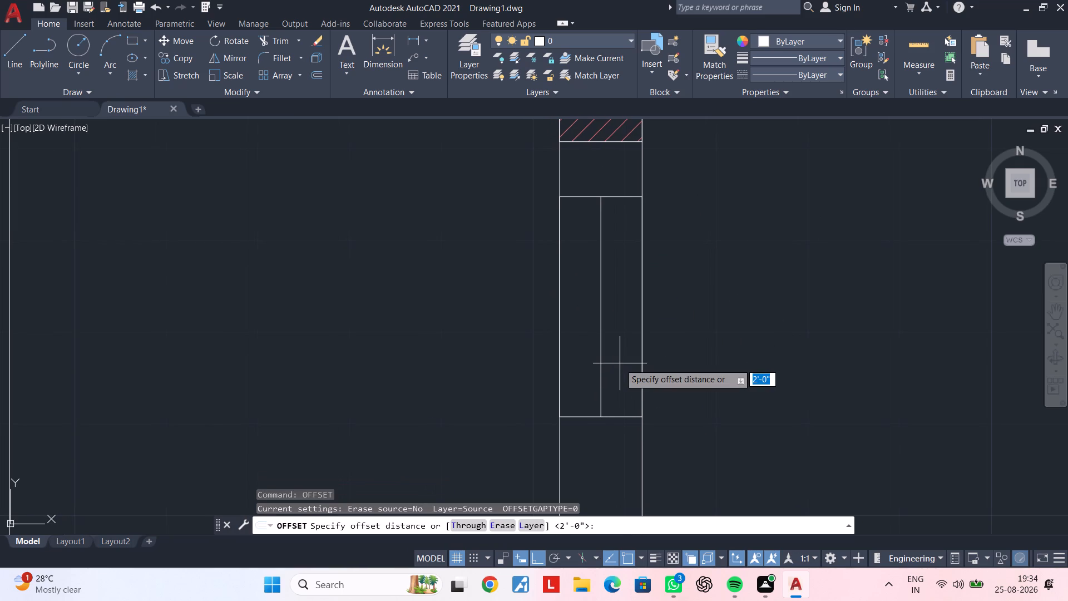
type("1\"")
key("Return")
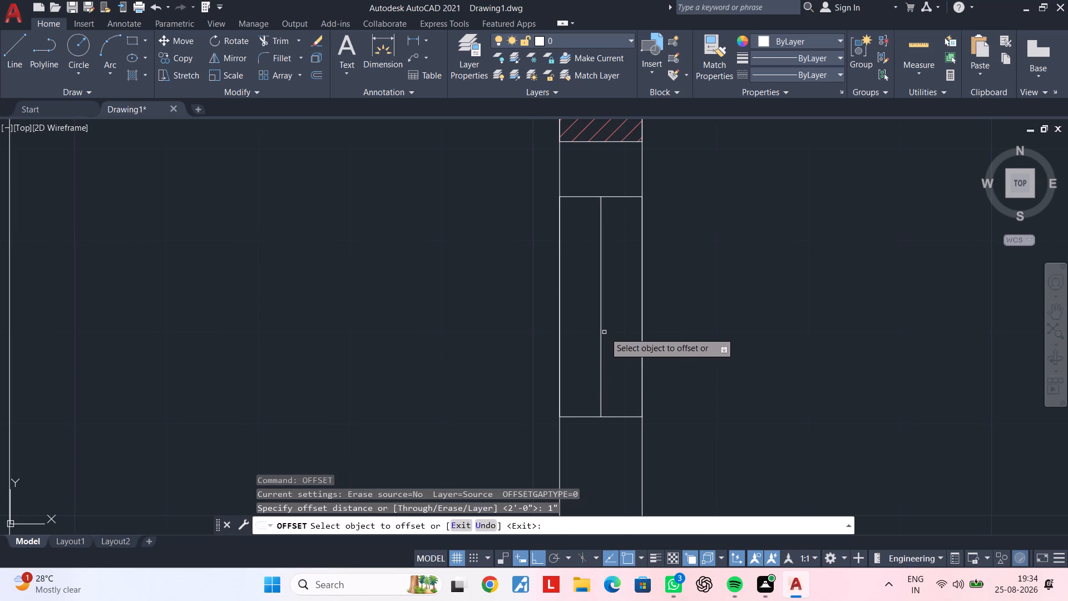
left_click(600, 333)
left_click(574, 333)
left_click(600, 328)
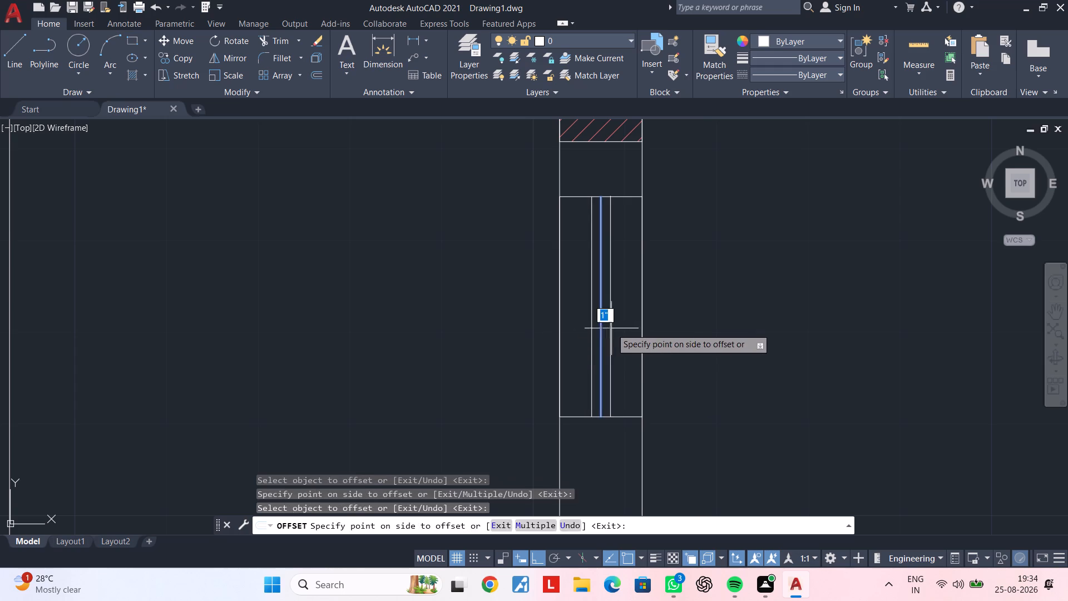
left_click(631, 328)
key("Escape")
Draw a rectangle across the wall thickness between the two cross lines of the opening above the corner hatched column.
scroll(632, 332, "down", 3)
middle_click_drag(627, 319, 637, 258)
middle_click_drag(636, 332, 651, 254)
middle_click_drag(667, 395, 667, 374)
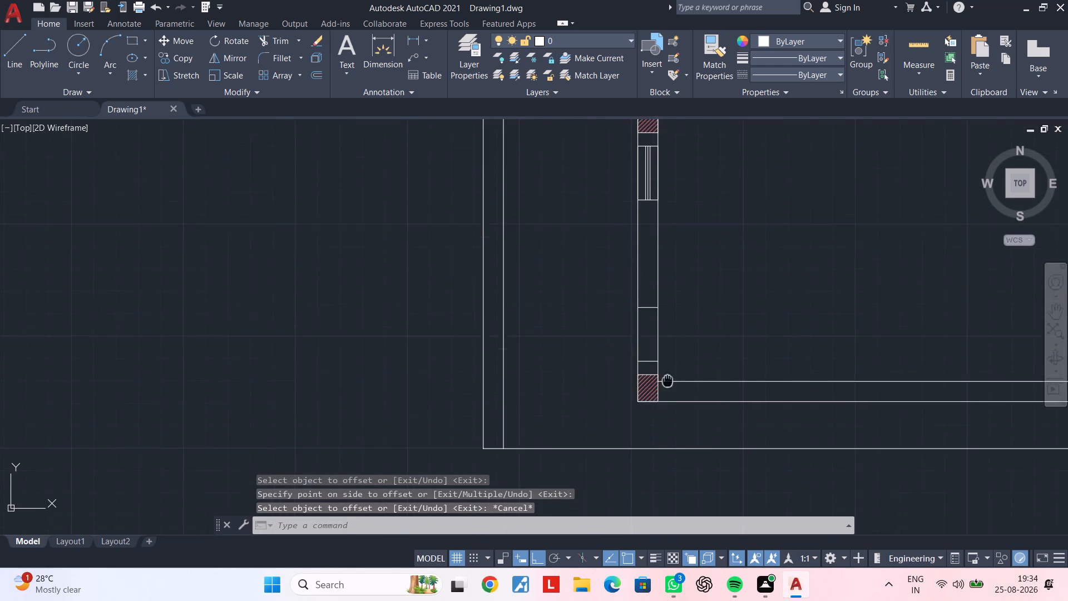
middle_click_drag(667, 374, 668, 344)
scroll(636, 314, "up", 2)
middle_click_drag(671, 290, 624, 319)
key("Escape")
key("Escape")
type("rec")
key("space")
left_click(594, 237)
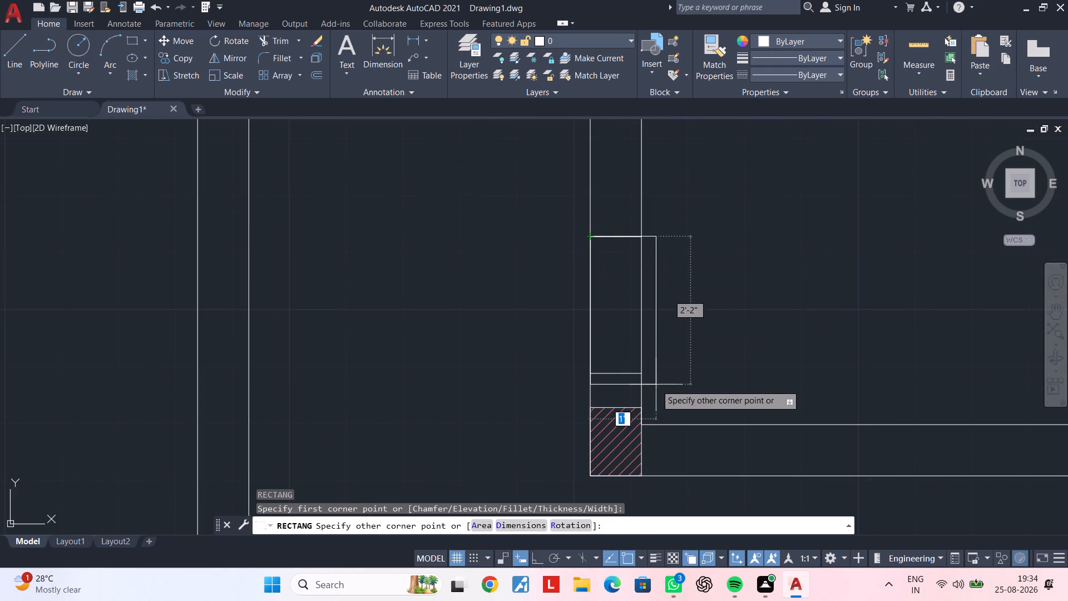
left_click(642, 374)
key("Escape")
key("Escape")
middle_click_drag(633, 358, 632, 392)
key("Escape")
key("Escape")
middle_click_drag(630, 359, 627, 370)
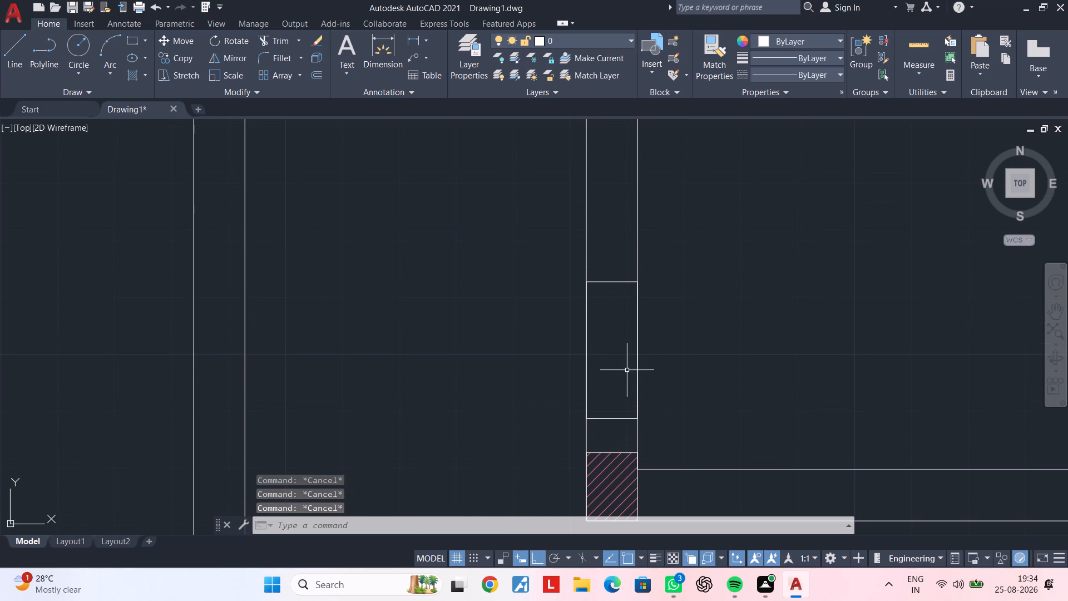
Draw a vertical centre line in the lower window rectangle between the midpoints of its top and bottom edges.
type("l")
key("space")
left_click(612, 284)
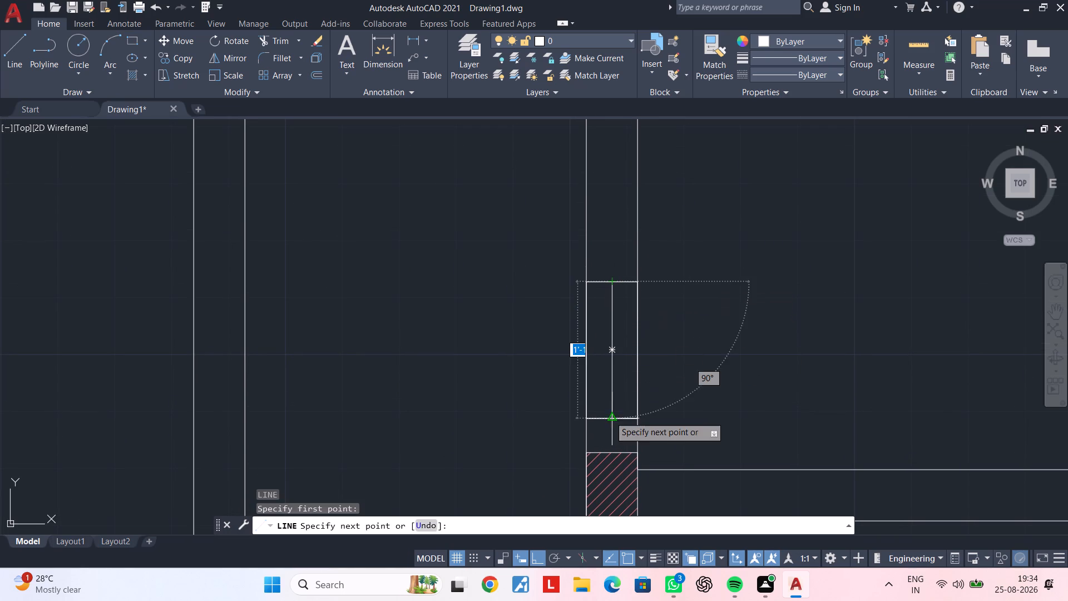
left_click(612, 417)
key("Escape")
key("Escape")
Offset the lower window's centre line by 1" to both sides.
middle_click_drag(619, 381, 626, 378)
scroll(624, 378, "up", 2)
scroll(624, 378, "down", 1)
middle_click_drag(624, 378, 660, 405)
key("Escape")
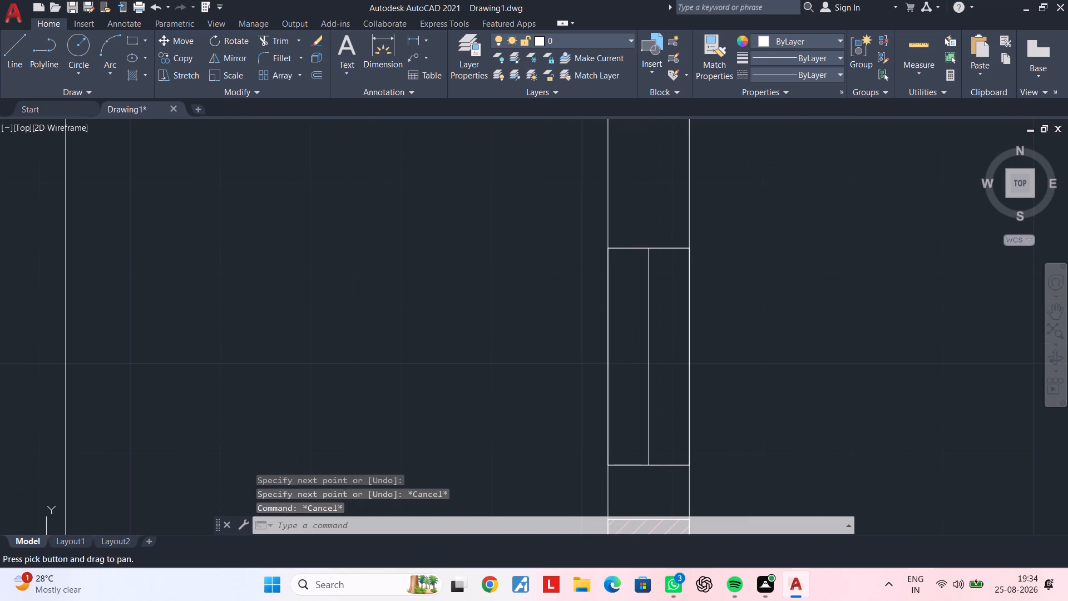
key("Escape")
type("of 1\"")
key("Return")
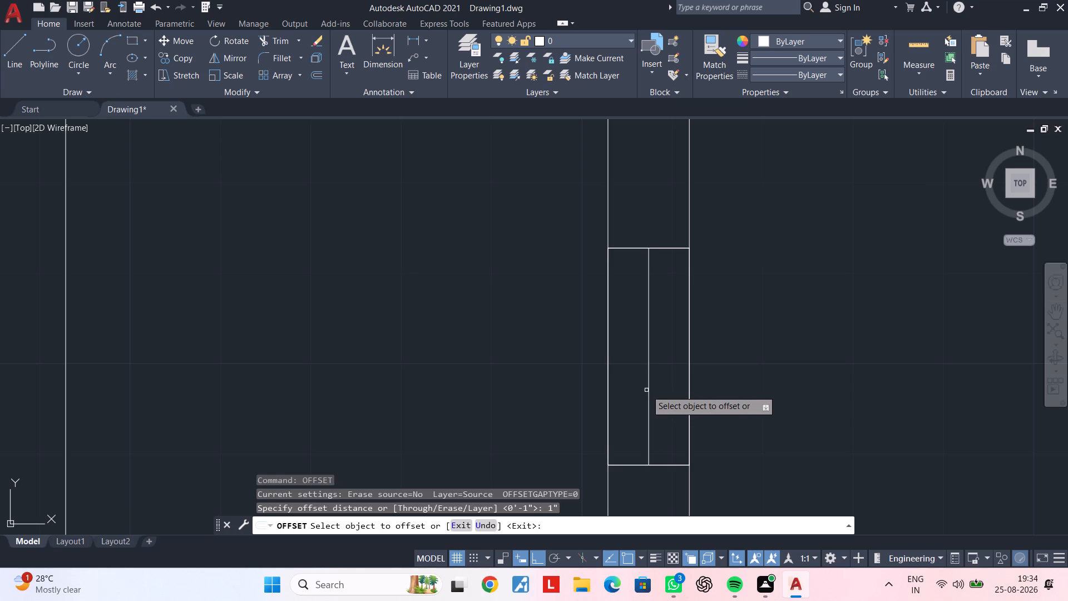
left_click(649, 390)
left_click(613, 391)
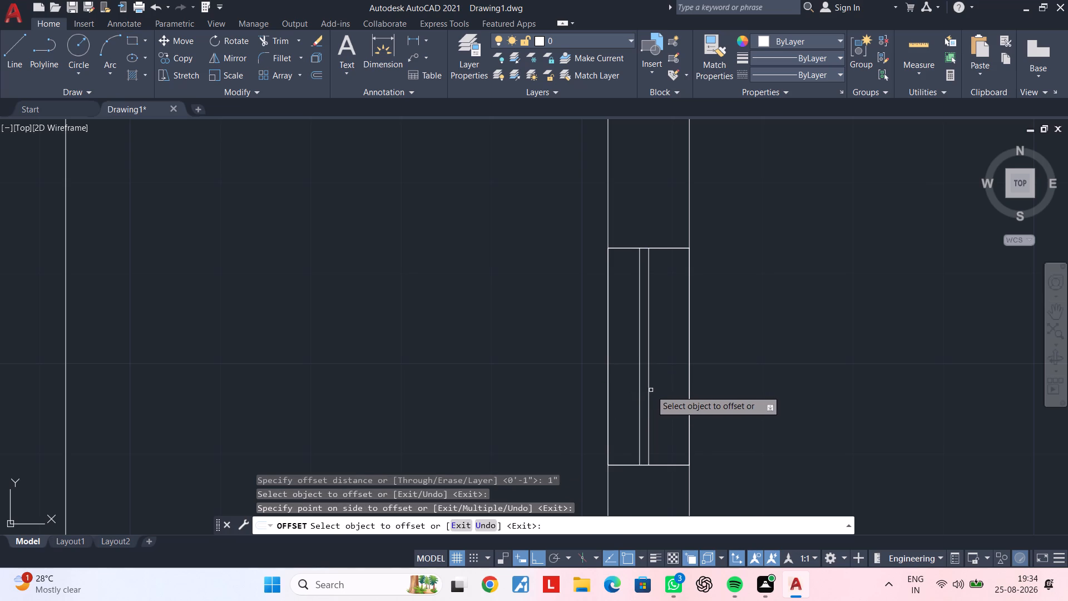
left_click(648, 390)
left_click(686, 391)
key("Escape")
Draw a horizontal line across the wall along the upper window's bottom edge.
scroll(677, 336, "down", 2)
middle_click_drag(680, 337, 669, 456)
key("Escape")
scroll(680, 400, "up", 1)
middle_click_drag(680, 398, 690, 375)
key("Escape")
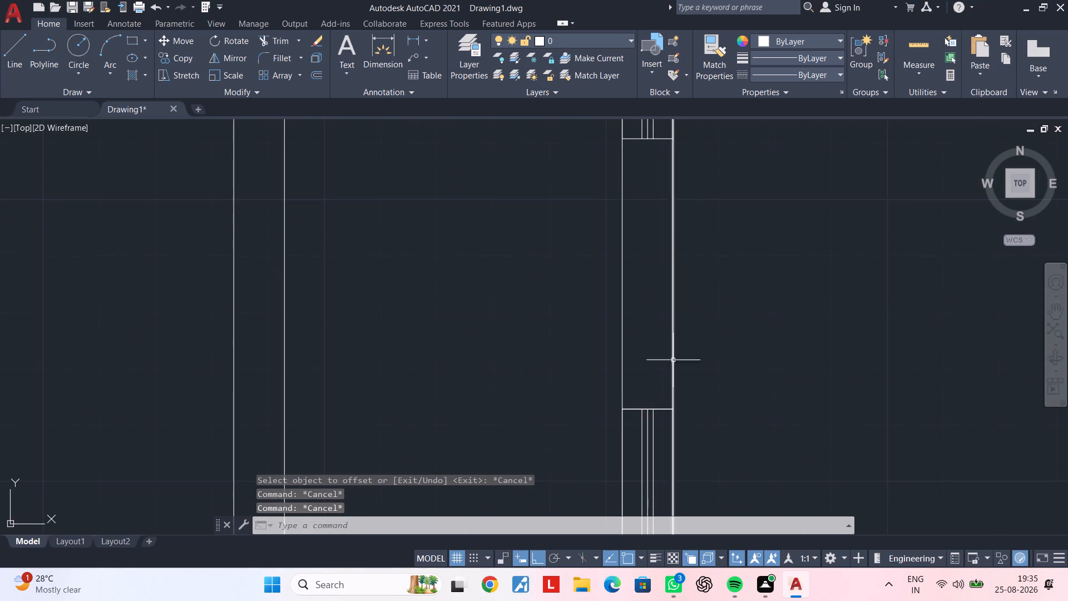
middle_click_drag(668, 344, 664, 410)
key("Escape")
key("Escape")
key("Escape")
key("Escape")
key("Escape")
key("Escape")
key("Escape")
key("Escape")
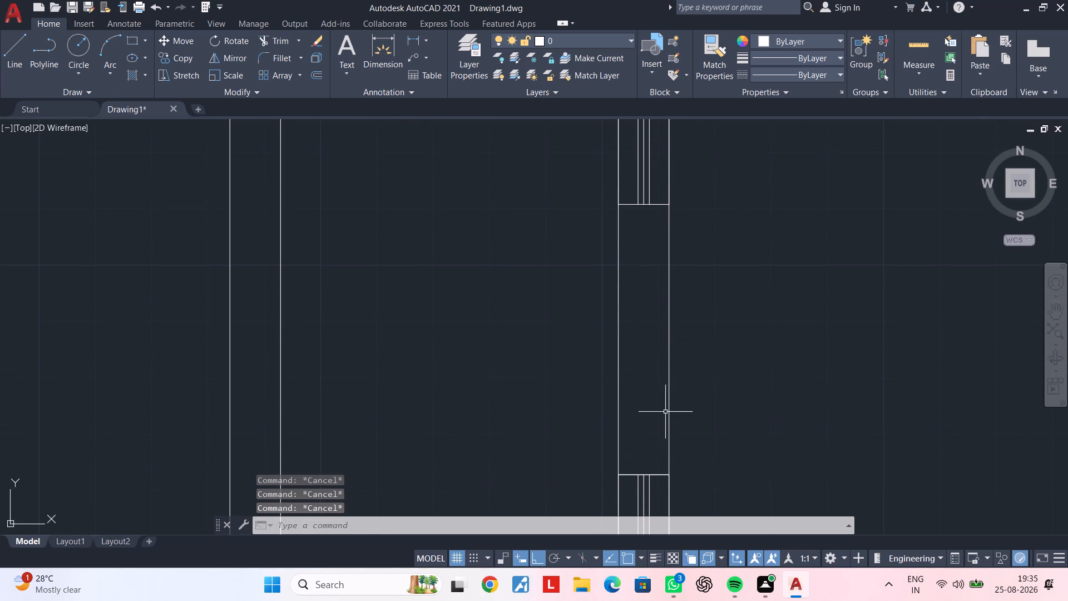
middle_click_drag(665, 410, 673, 392)
key("Escape")
key("Escape")
key("Escape")
key("Escape")
key("Escape")
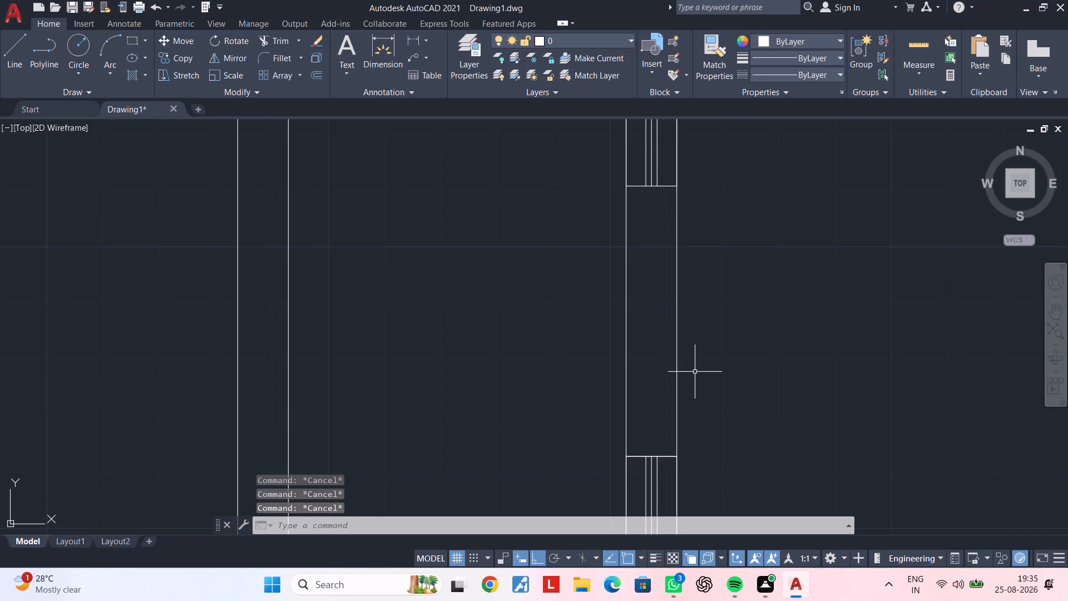
type("l")
key("space")
left_click(626, 185)
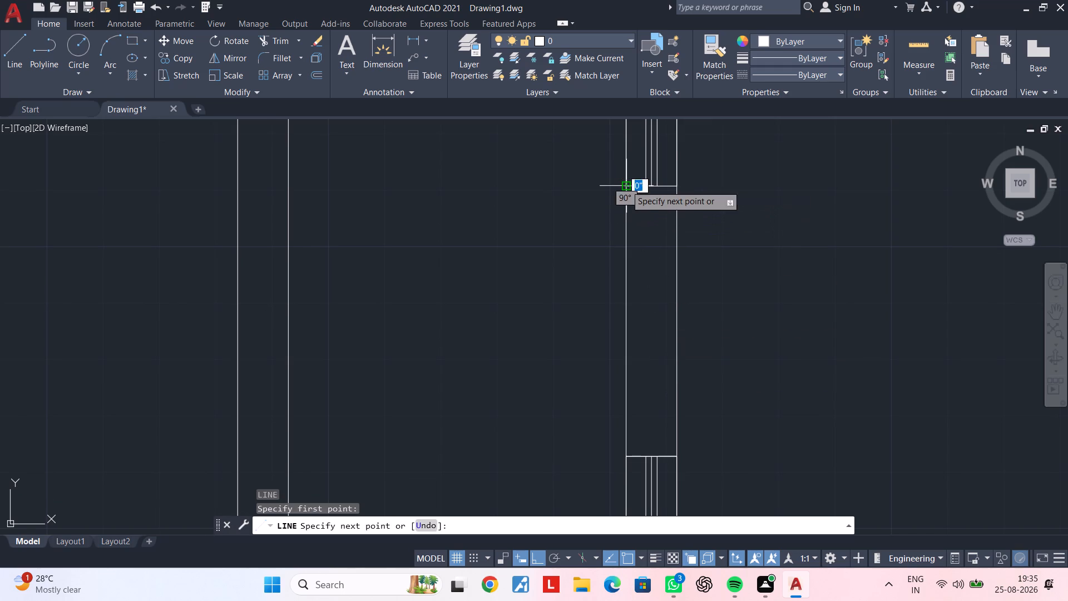
left_click(680, 185)
key("Escape")
key("Escape")
middle_click_drag(696, 265, 678, 250)
key("Escape")
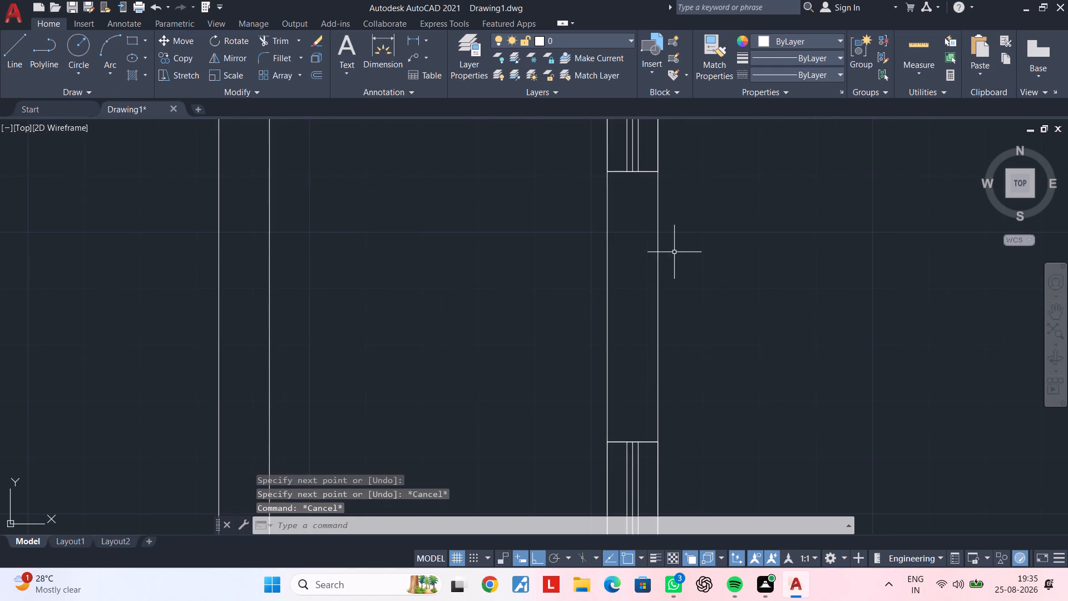
key("Escape")
Trim away both wall lines between the upper and lower windows to leave a clear opening.
type("tr")
key("space")
left_click(696, 283)
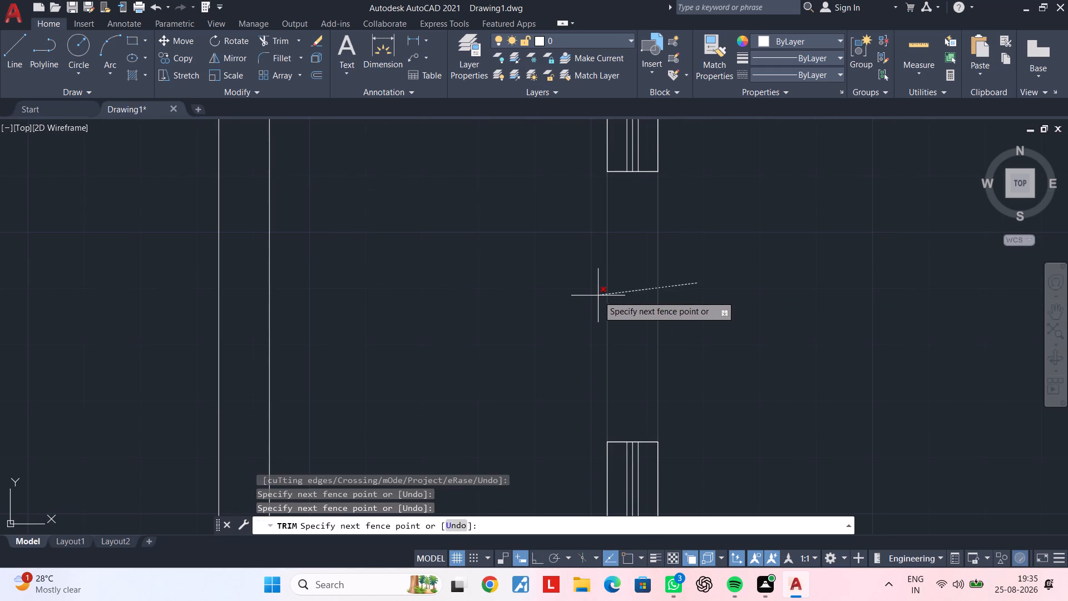
left_click(597, 295)
scroll(635, 306, "down", 2)
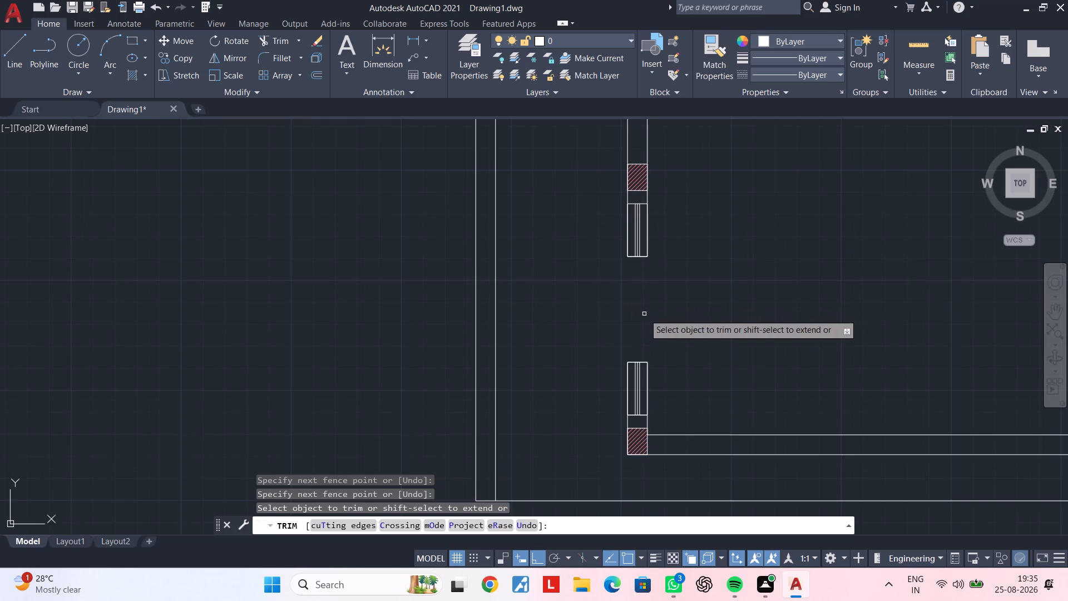
middle_click_drag(646, 311, 646, 304)
key("Escape")
key("Escape")
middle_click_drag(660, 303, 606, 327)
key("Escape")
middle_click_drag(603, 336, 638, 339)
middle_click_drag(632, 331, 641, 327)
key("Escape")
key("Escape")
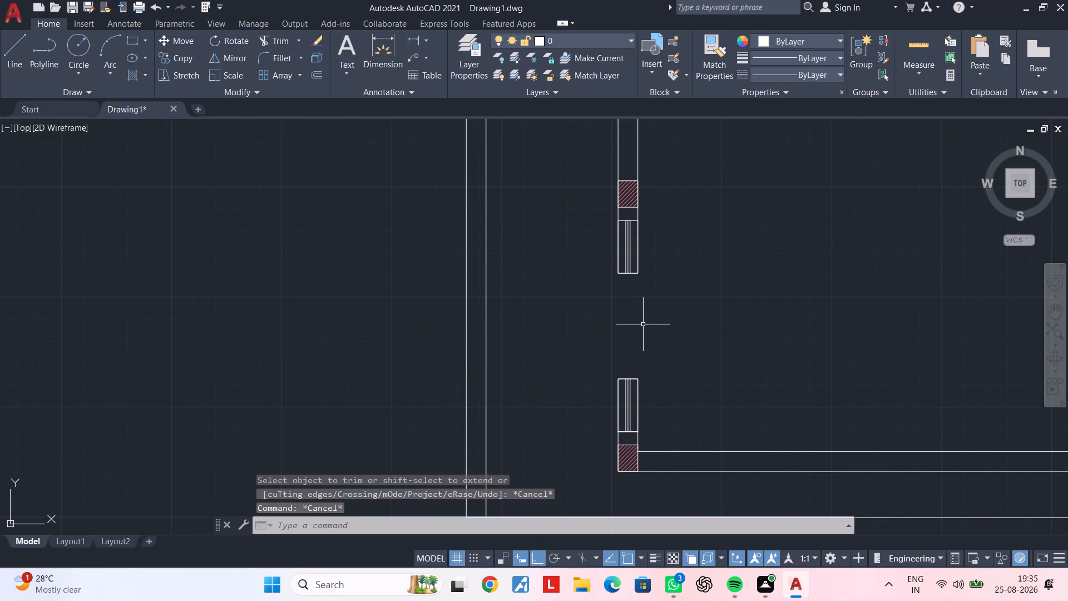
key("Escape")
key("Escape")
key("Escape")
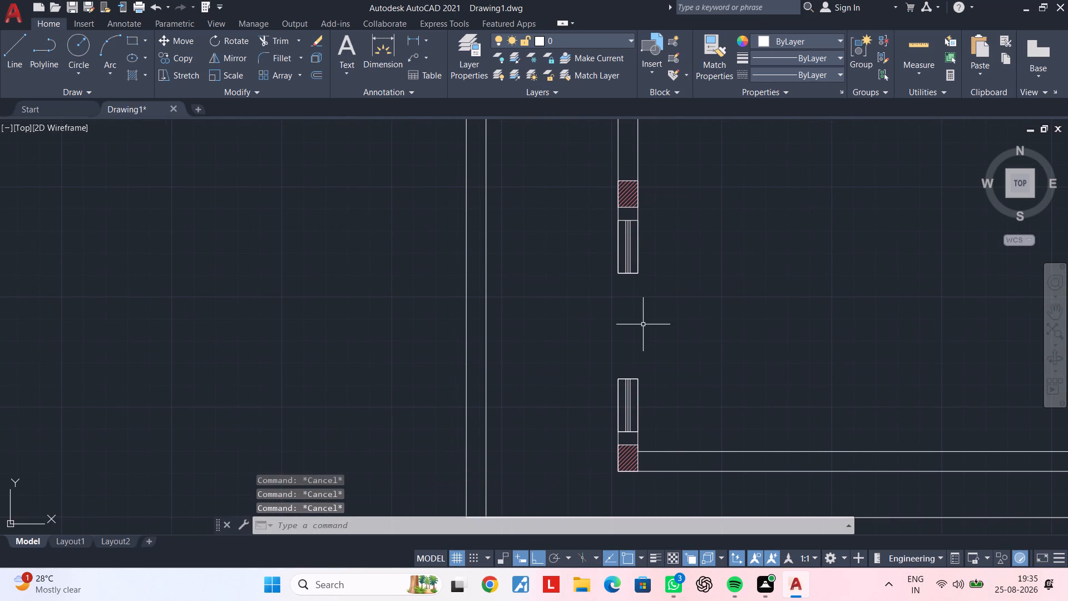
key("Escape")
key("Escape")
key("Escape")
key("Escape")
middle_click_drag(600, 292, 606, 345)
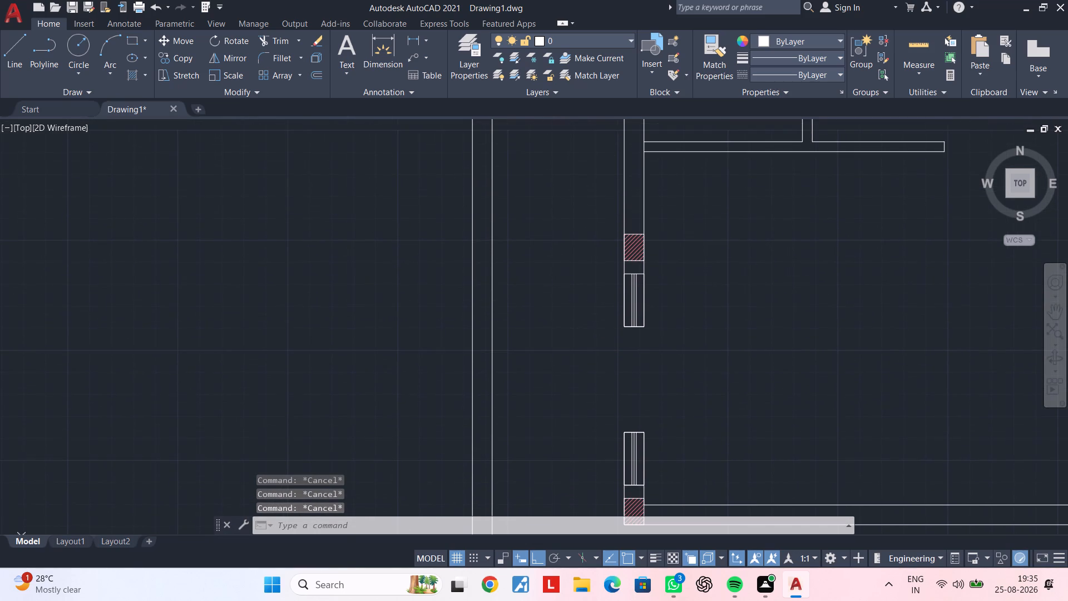
Draw a horizontal line from the midpoint of the upper window's outer edge, westward across both lines of the outer wall.
middle_click_drag(592, 336, 637, 333)
scroll(661, 318, "up", 2)
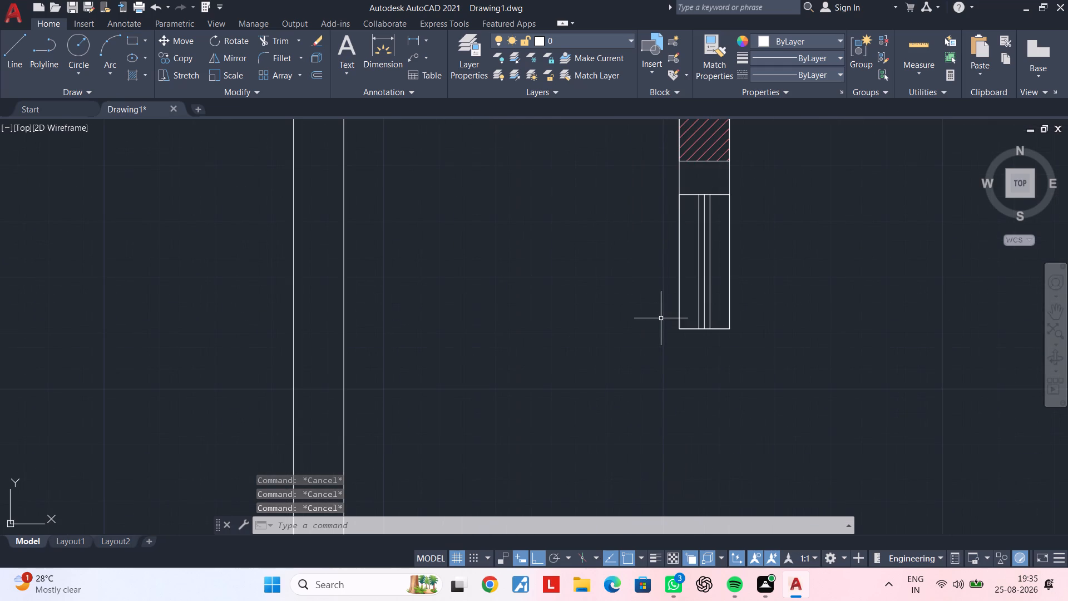
middle_click_drag(644, 321, 651, 343)
type("l")
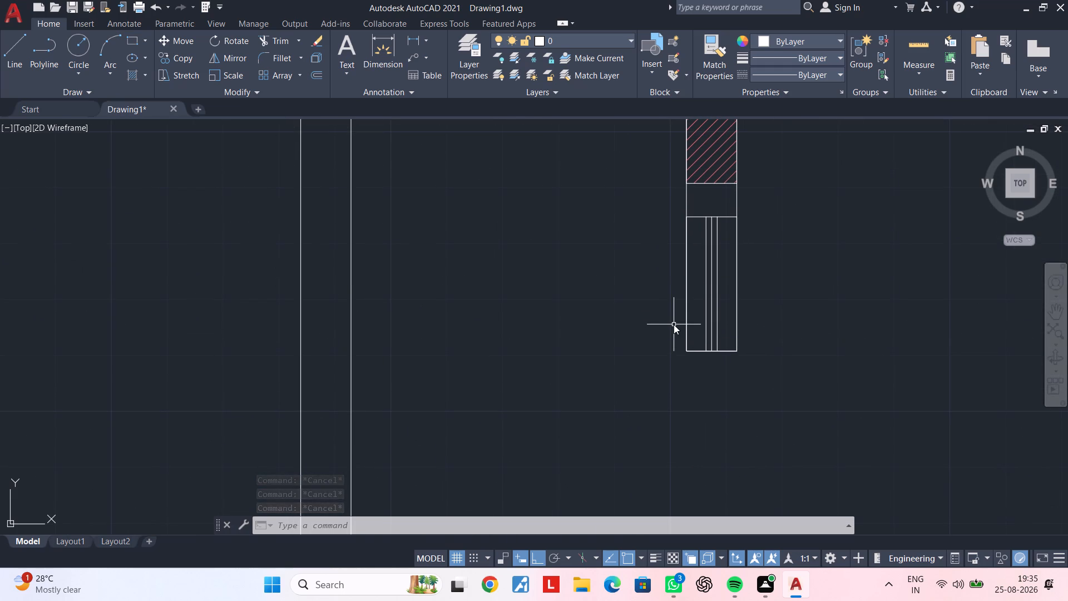
key("space")
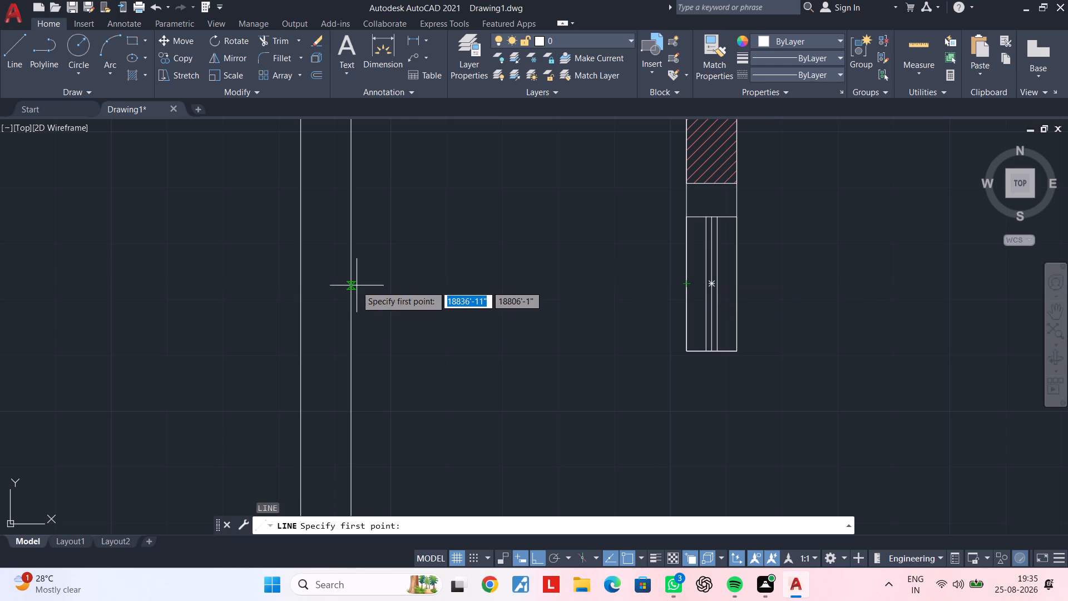
left_click_drag(686, 284, 681, 284)
left_click(230, 284)
key("Escape")
key("Escape")
Trim away both outer wall lines below the new horizontal line.
key("t")
key("r")
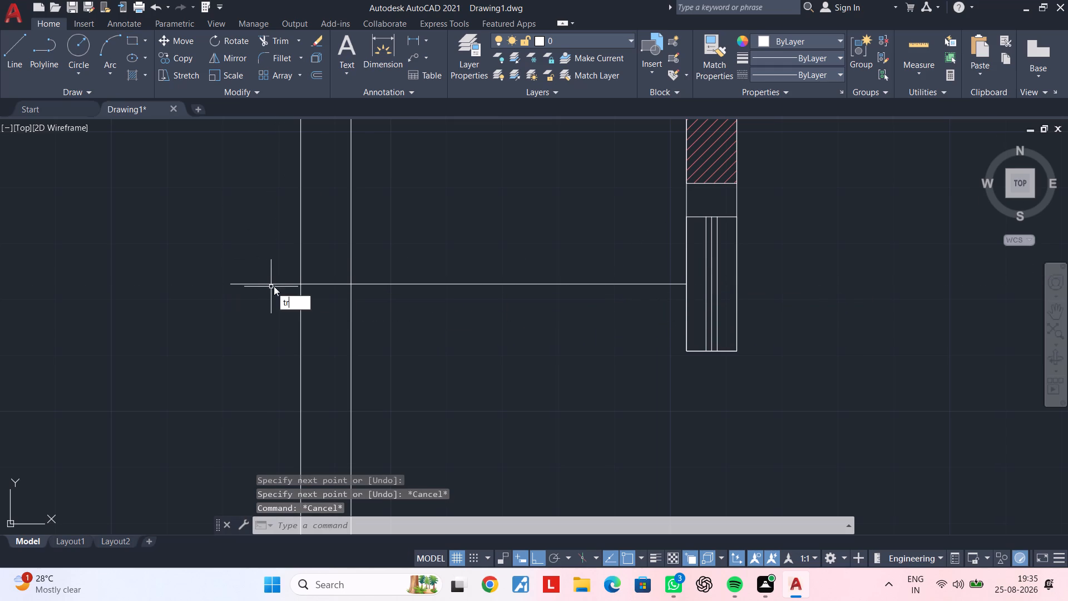
key("space")
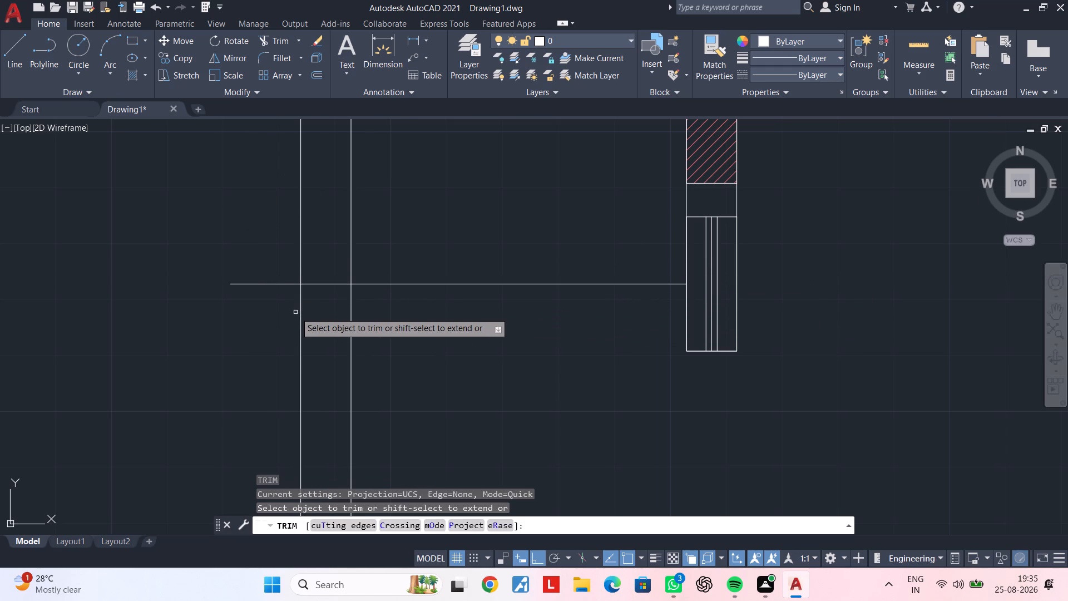
left_click(289, 312)
scroll(378, 314, "down", 2)
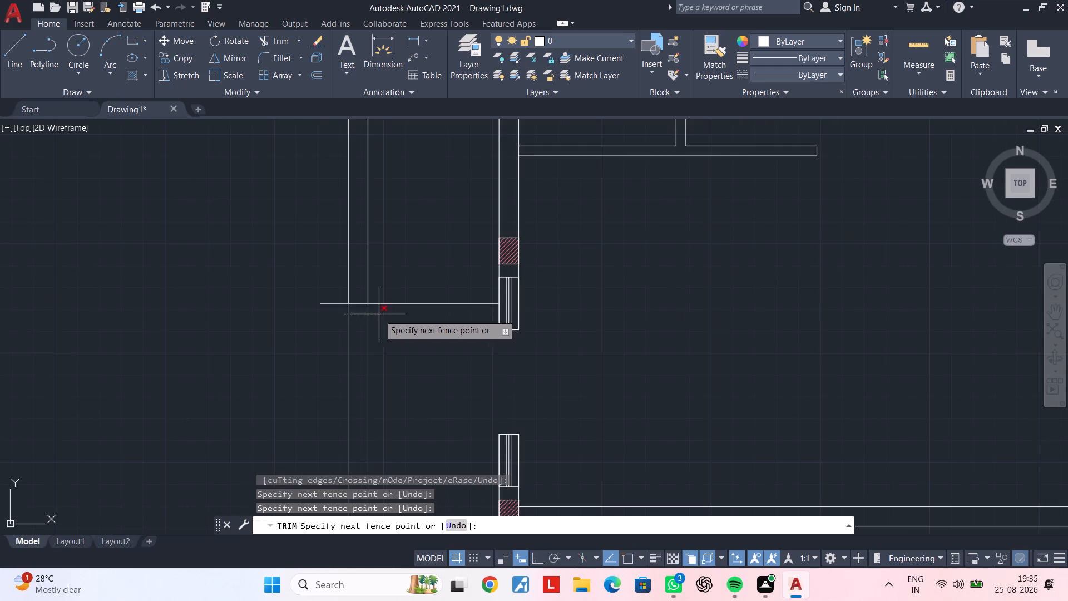
middle_click_drag(388, 324, 419, 196)
left_click(431, 211)
scroll(431, 211, "down", 1)
middle_click_drag(431, 211, 443, 260)
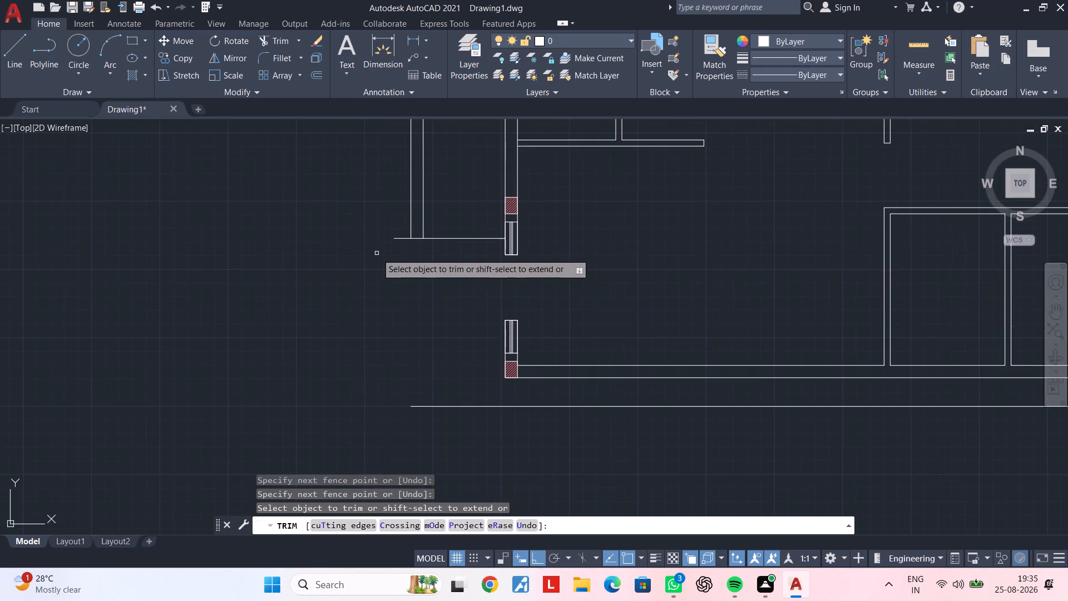
Trim the horizontal line's overhang and its stretch toward the window, leaving only the cap across the outer wall's end.
scroll(397, 242, "up", 3)
left_click(400, 228)
middle_click_drag(575, 264, 482, 323)
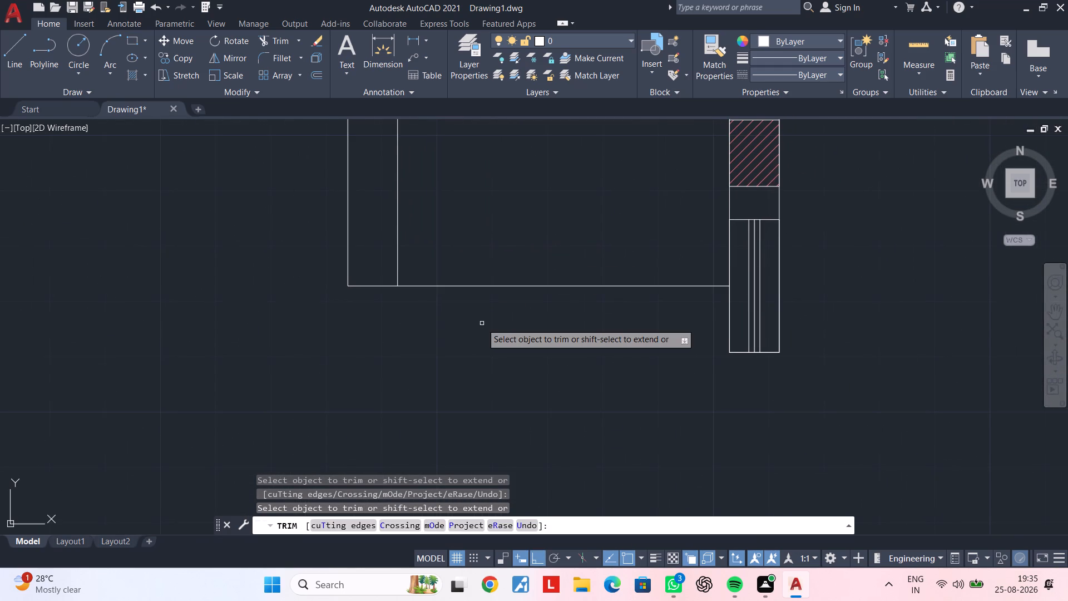
left_click(496, 318)
left_click(499, 272)
key("Escape")
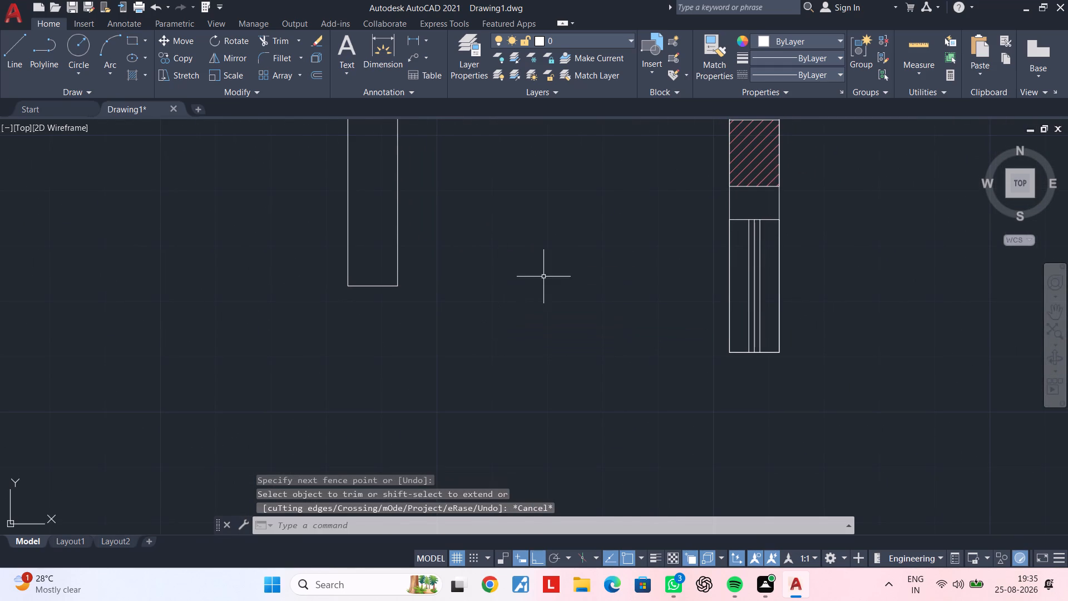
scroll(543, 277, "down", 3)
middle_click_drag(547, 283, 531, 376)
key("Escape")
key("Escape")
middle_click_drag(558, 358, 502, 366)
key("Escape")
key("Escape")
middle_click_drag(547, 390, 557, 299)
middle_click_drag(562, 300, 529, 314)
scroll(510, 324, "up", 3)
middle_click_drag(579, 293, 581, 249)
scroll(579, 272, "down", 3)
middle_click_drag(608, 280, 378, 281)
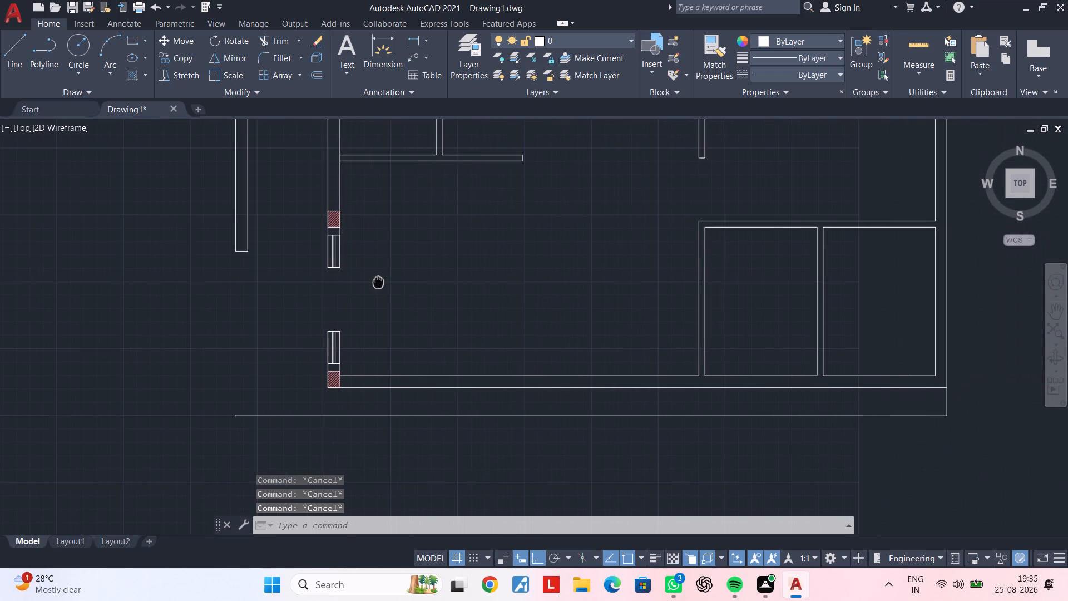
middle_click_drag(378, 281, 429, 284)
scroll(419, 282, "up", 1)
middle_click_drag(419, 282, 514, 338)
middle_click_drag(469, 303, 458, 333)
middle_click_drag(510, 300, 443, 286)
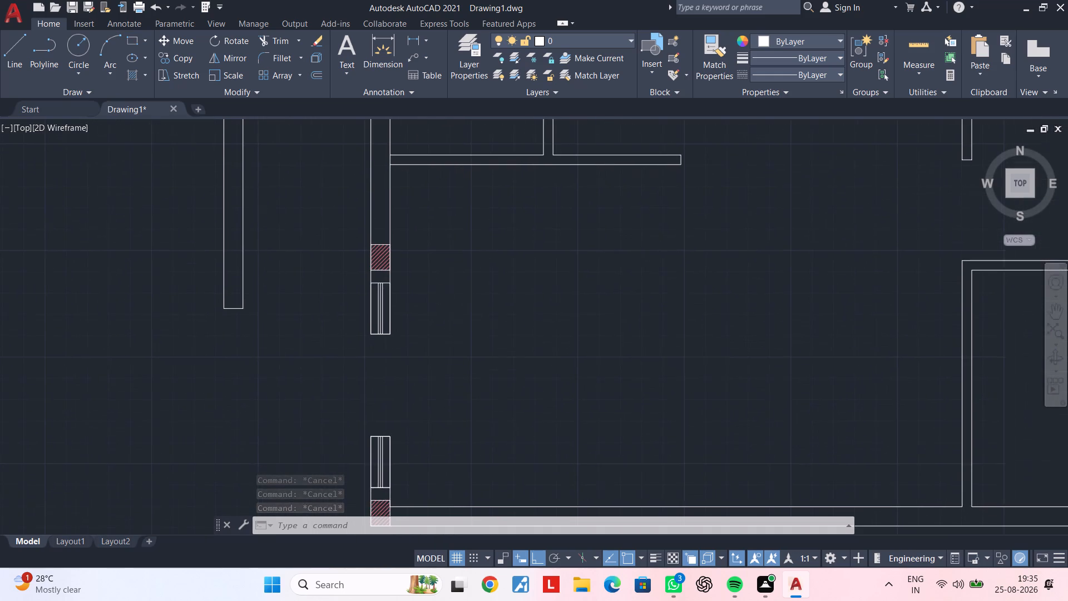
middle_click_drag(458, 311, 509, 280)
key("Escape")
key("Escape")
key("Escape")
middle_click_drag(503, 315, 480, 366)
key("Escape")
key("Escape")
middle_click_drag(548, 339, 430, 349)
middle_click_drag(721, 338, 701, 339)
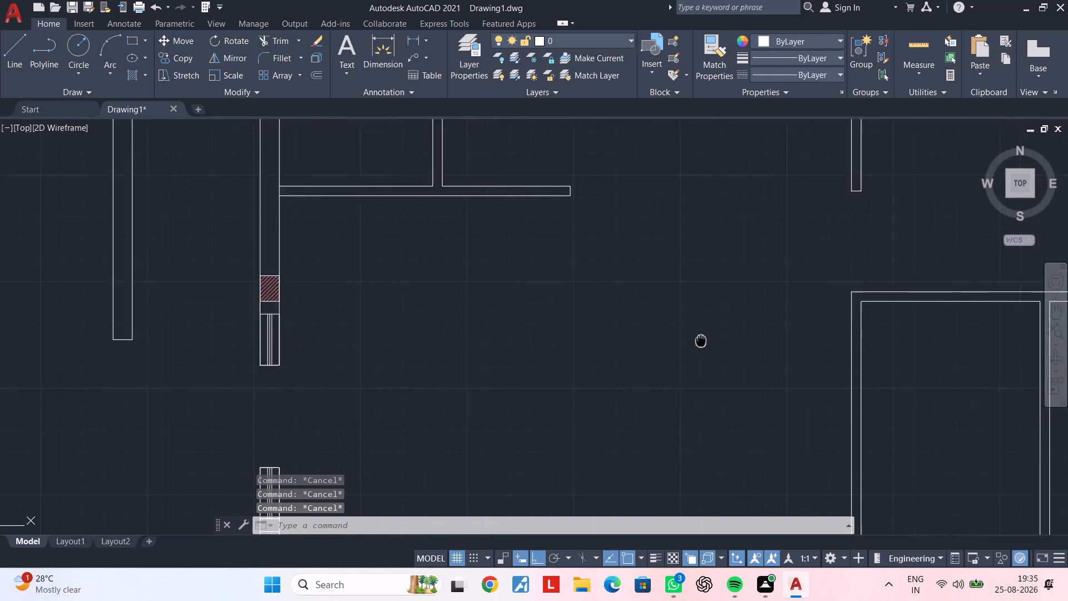
Measure the gap between the interior wall's lower end and the top of the room wall below with a linear dimension.
middle_click_drag(701, 339, 453, 351)
scroll(611, 359, "down", 2)
middle_click_drag(611, 359, 602, 394)
scroll(591, 329, "up", 2)
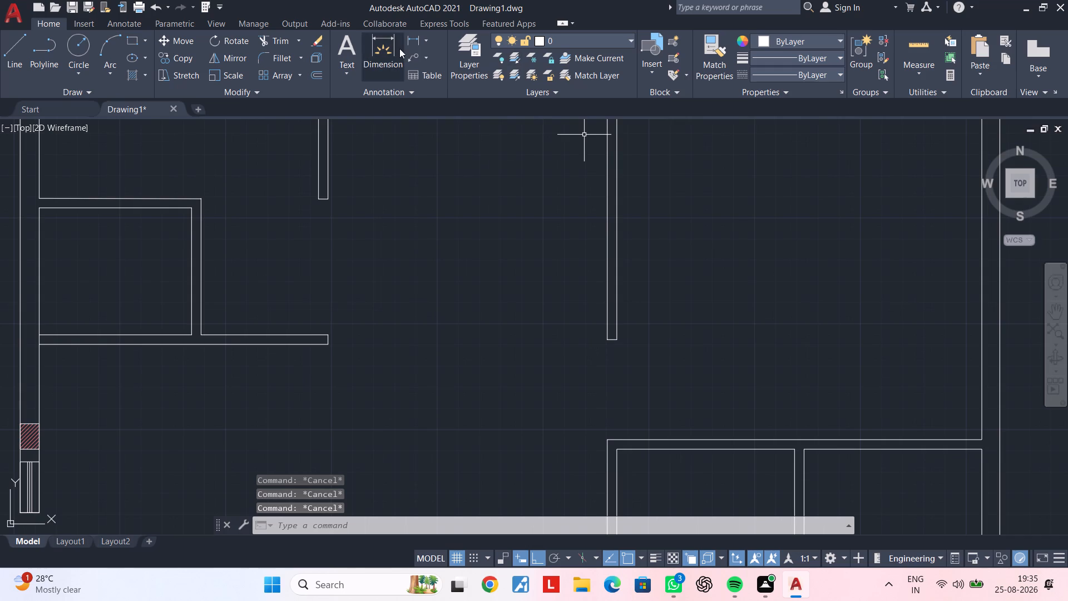
left_click(415, 39)
scroll(632, 361, "up", 2)
left_click(591, 307)
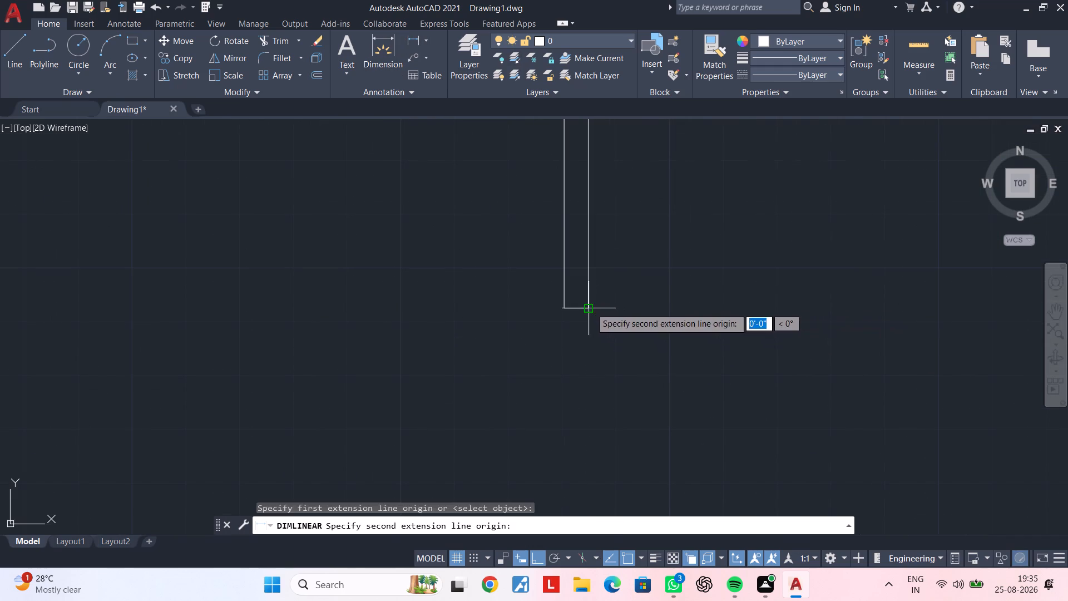
middle_click_drag(629, 408, 645, 237)
left_click(605, 388)
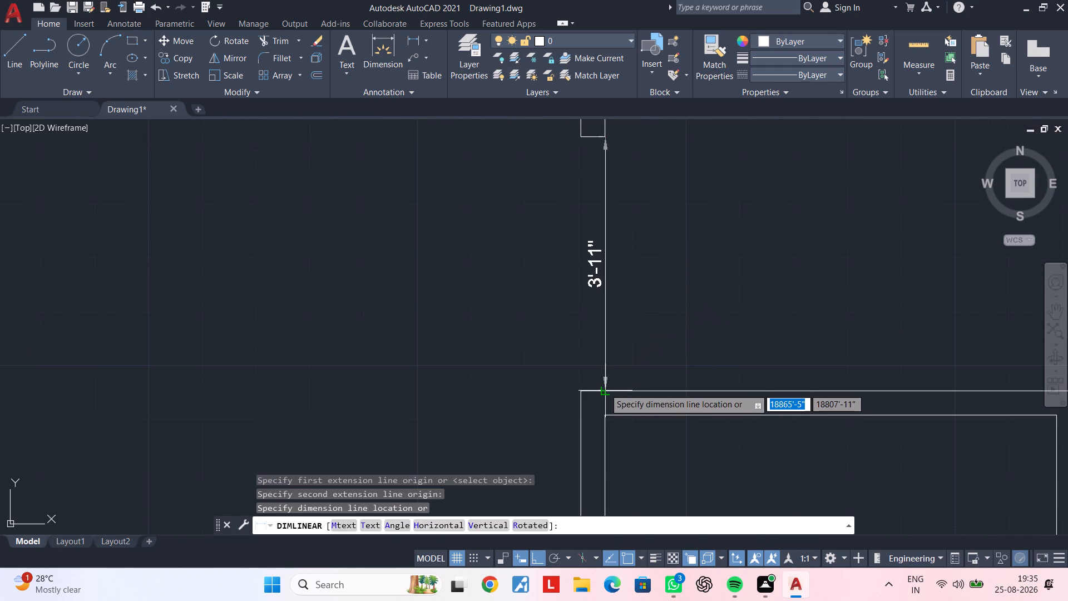
key("Escape")
key("Escape")
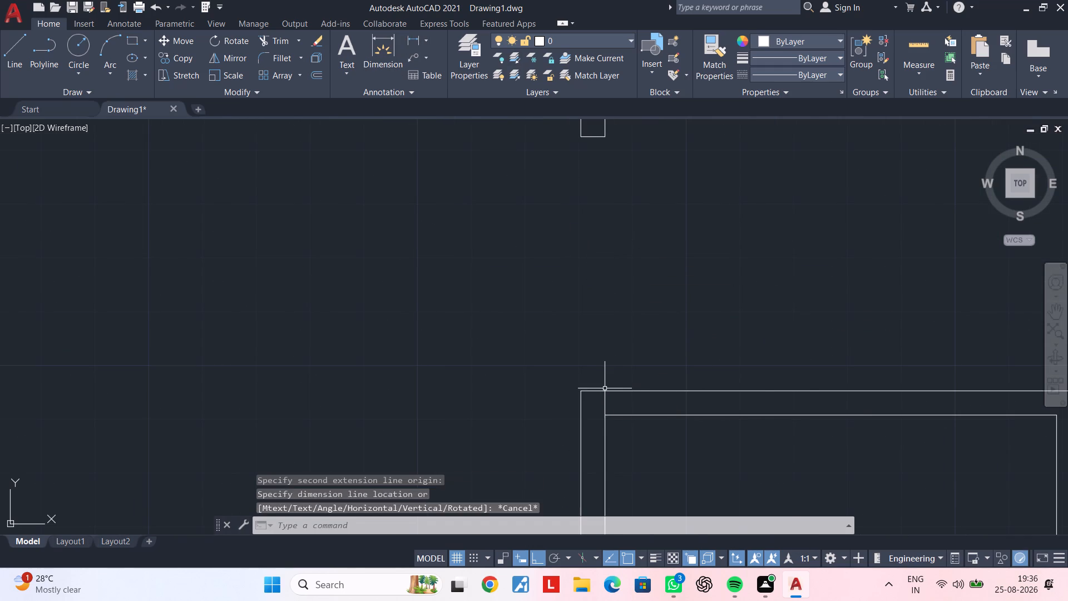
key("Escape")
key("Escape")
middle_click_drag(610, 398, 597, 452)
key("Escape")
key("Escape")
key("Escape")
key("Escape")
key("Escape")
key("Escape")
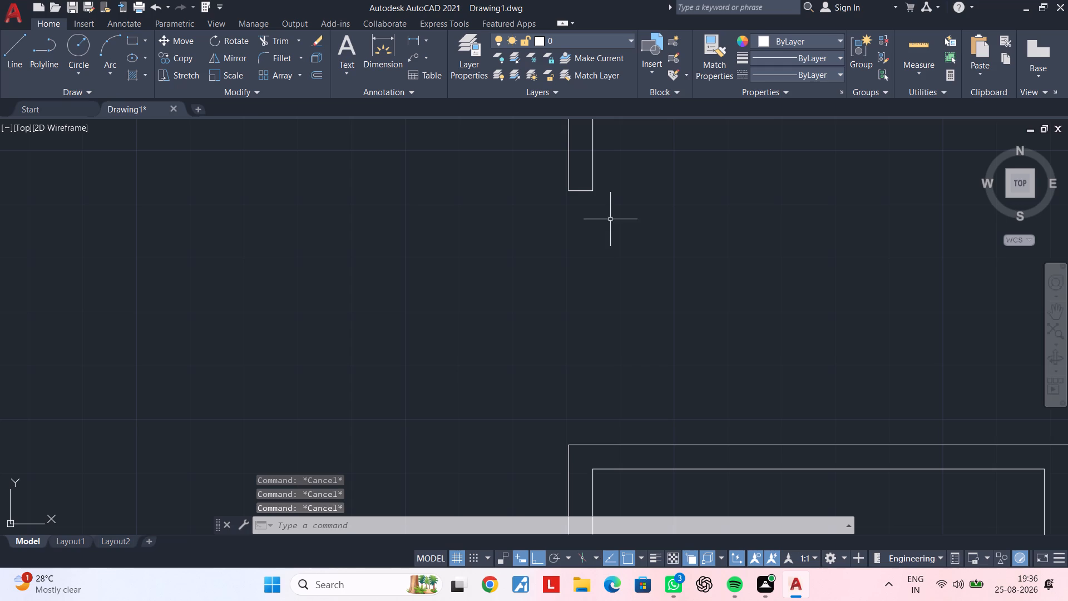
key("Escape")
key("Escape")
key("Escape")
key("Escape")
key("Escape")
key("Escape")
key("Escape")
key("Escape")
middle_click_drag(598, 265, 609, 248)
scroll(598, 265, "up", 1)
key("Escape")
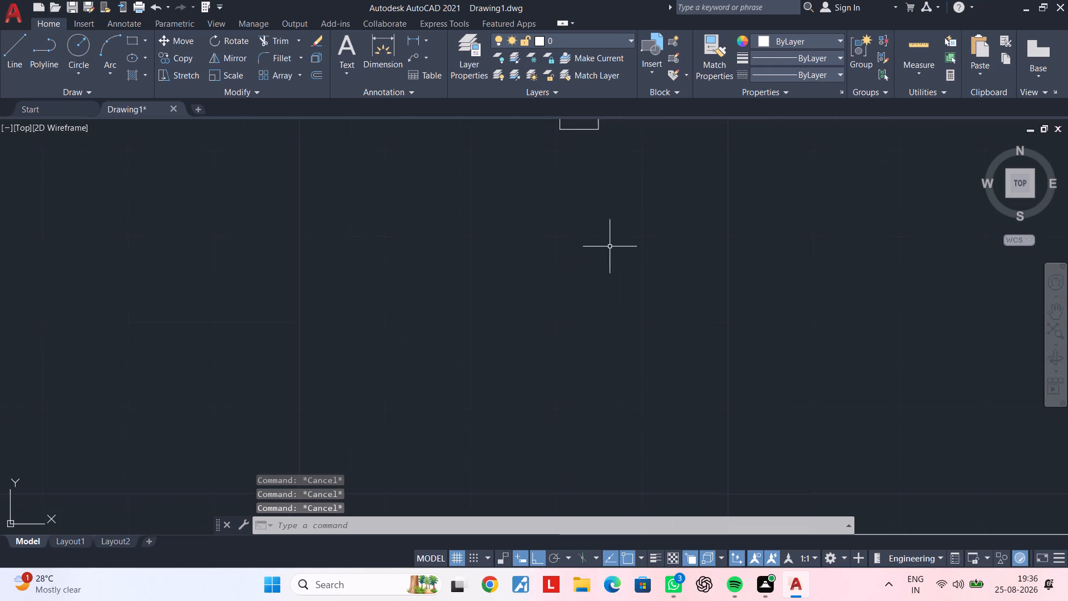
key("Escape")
Offset the interior wall's lower end line 3' downward into the gap above the lower room.
scroll(610, 245, "down", 2)
middle_click_drag(610, 245, 611, 279)
key("Escape")
key("Escape")
type("of")
key("space")
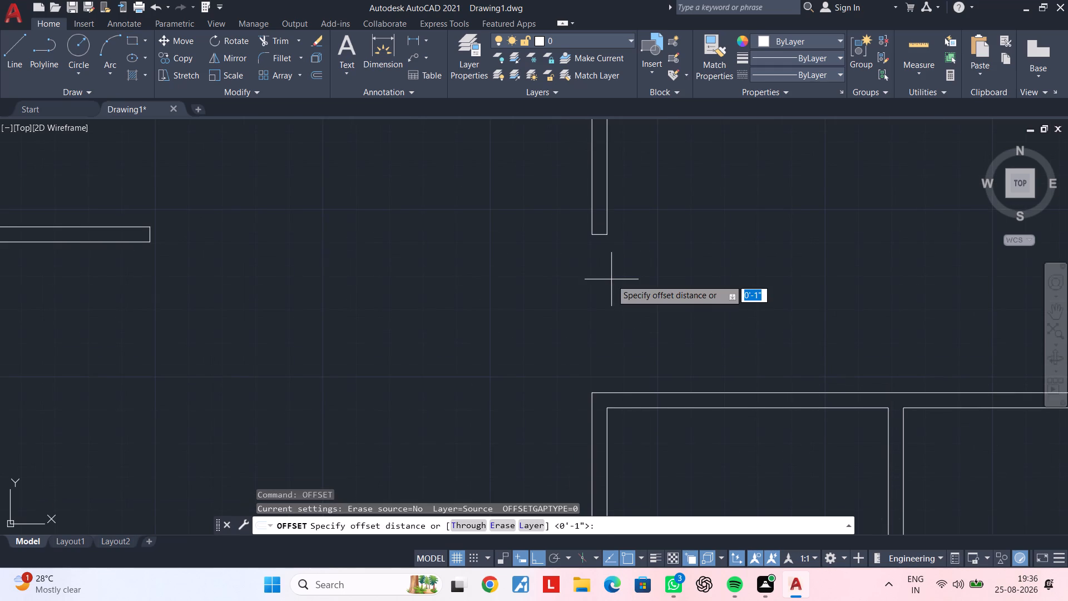
type("3'")
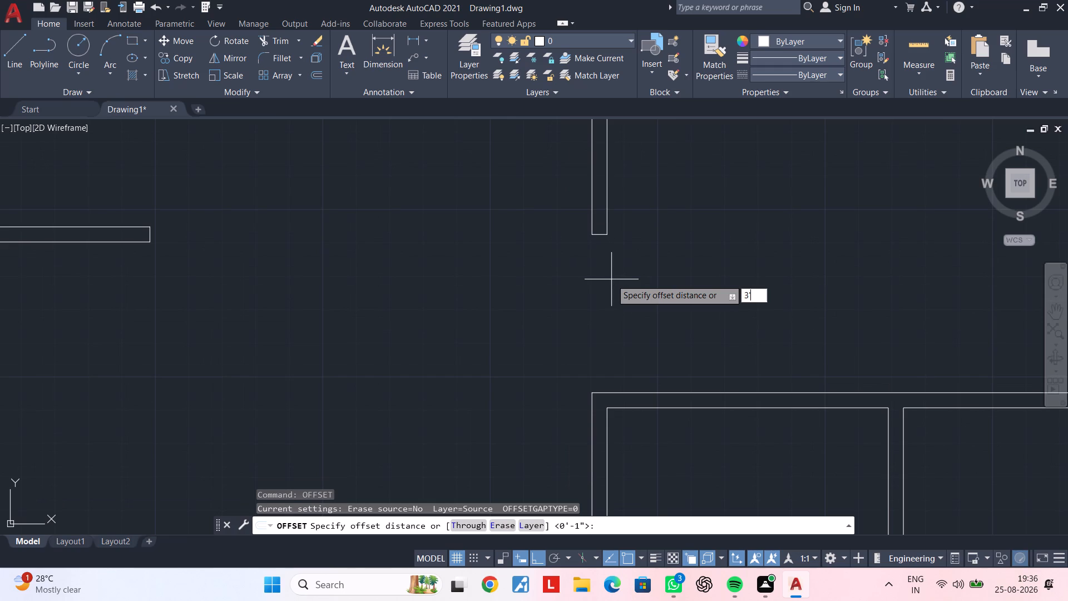
key("Return")
left_click(602, 234)
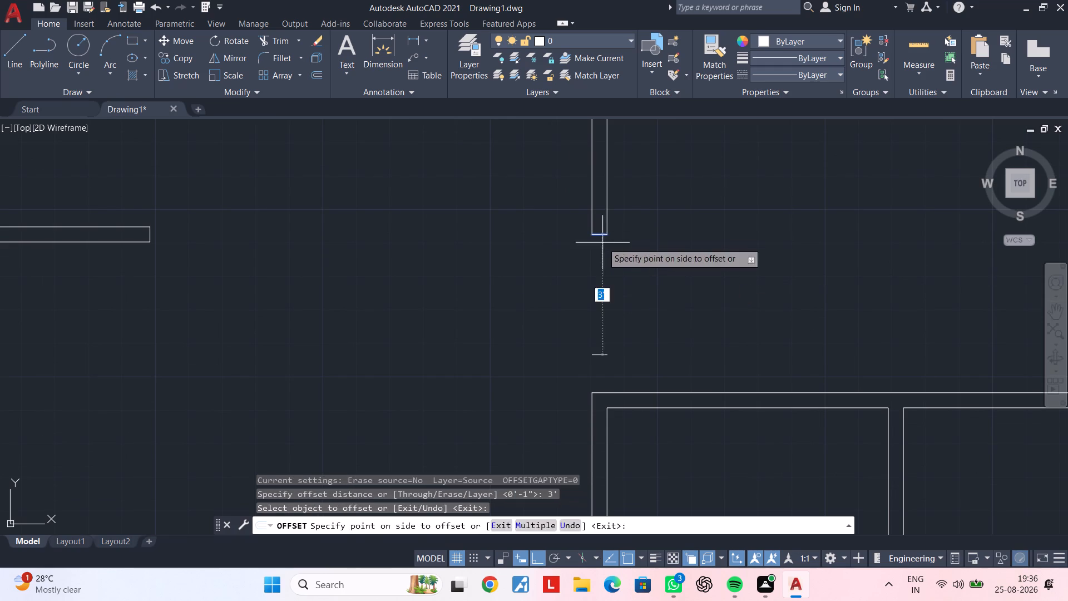
left_click(612, 312)
key("Escape")
key("Escape")
Extend both vertical lines of the lower room's west wall up to the offset end line.
middle_click_drag(615, 387, 617, 361)
key("Escape")
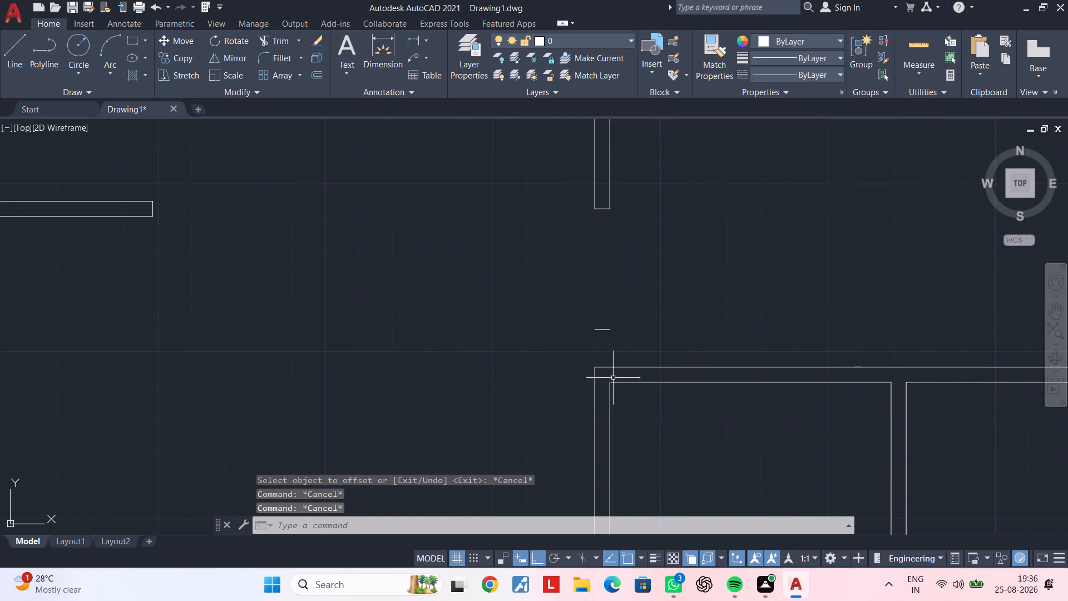
scroll(615, 364, "up", 1)
key("e")
type("x")
key("space")
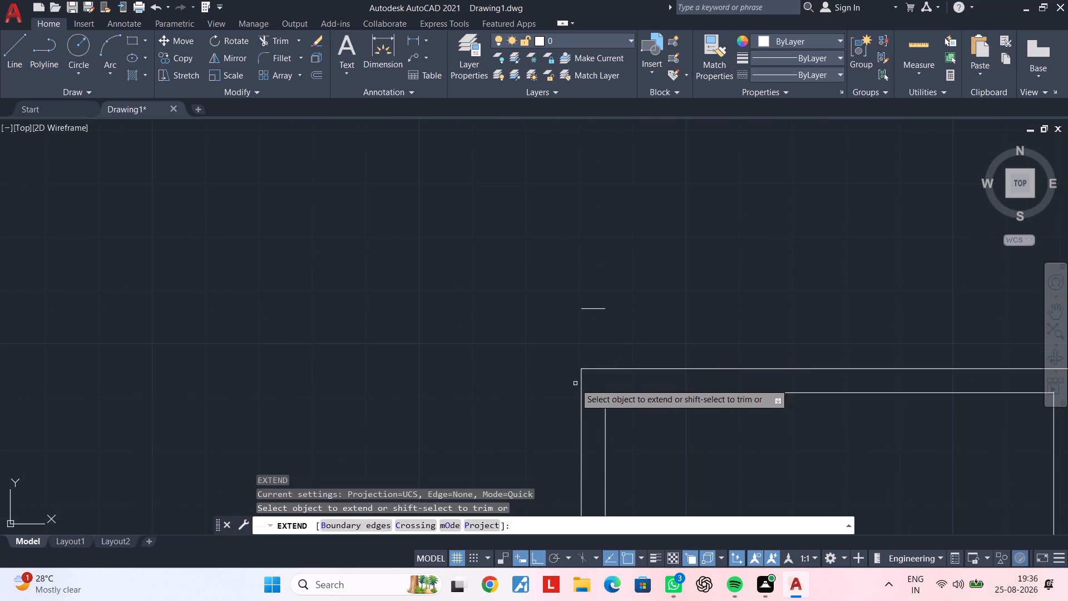
left_click(582, 386)
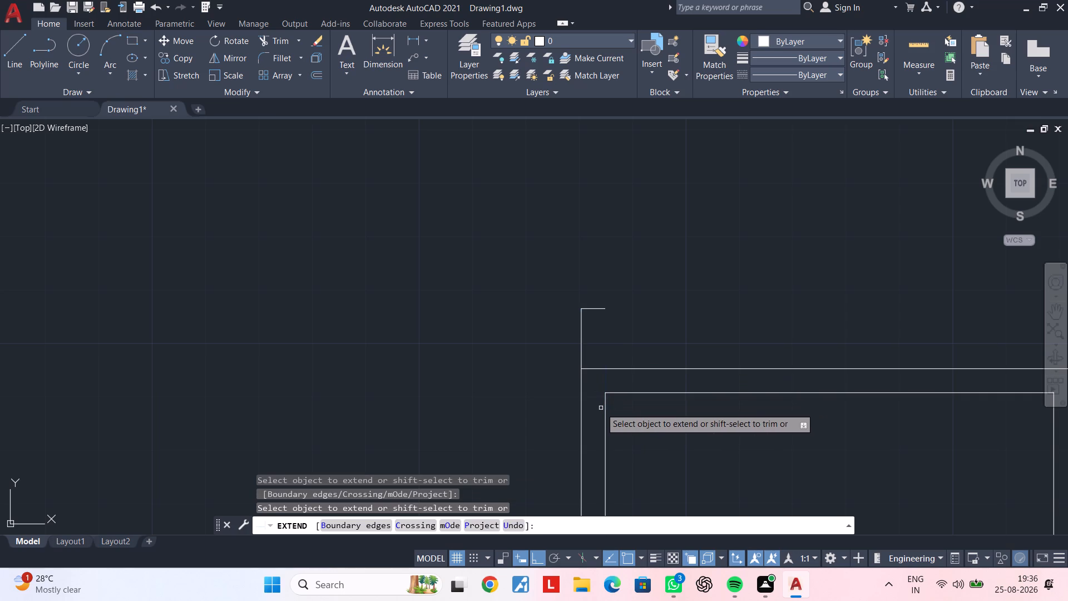
left_click(606, 408)
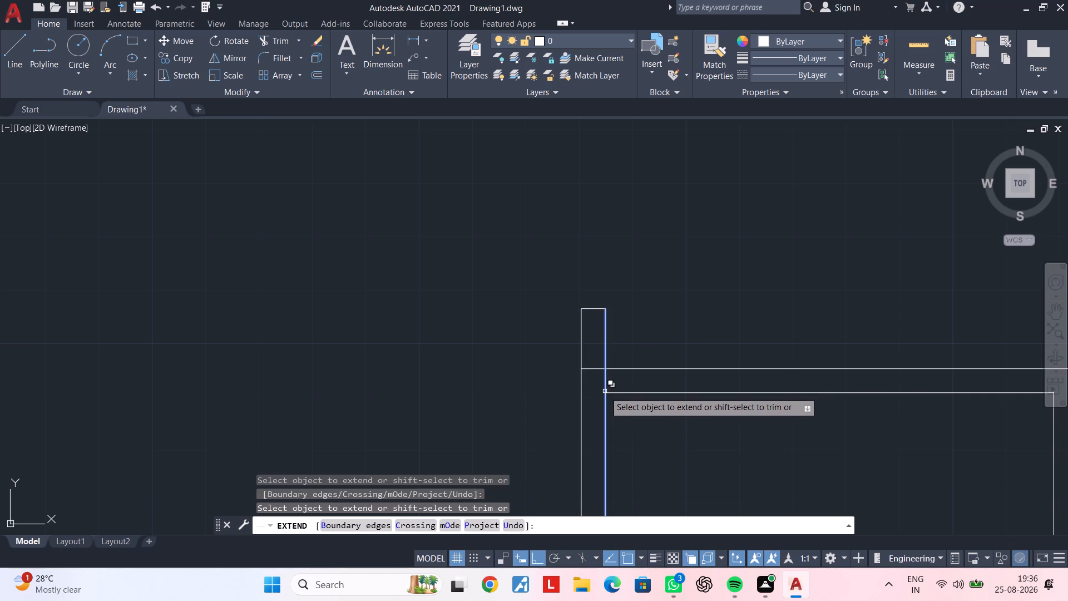
left_click(605, 391)
key("Escape")
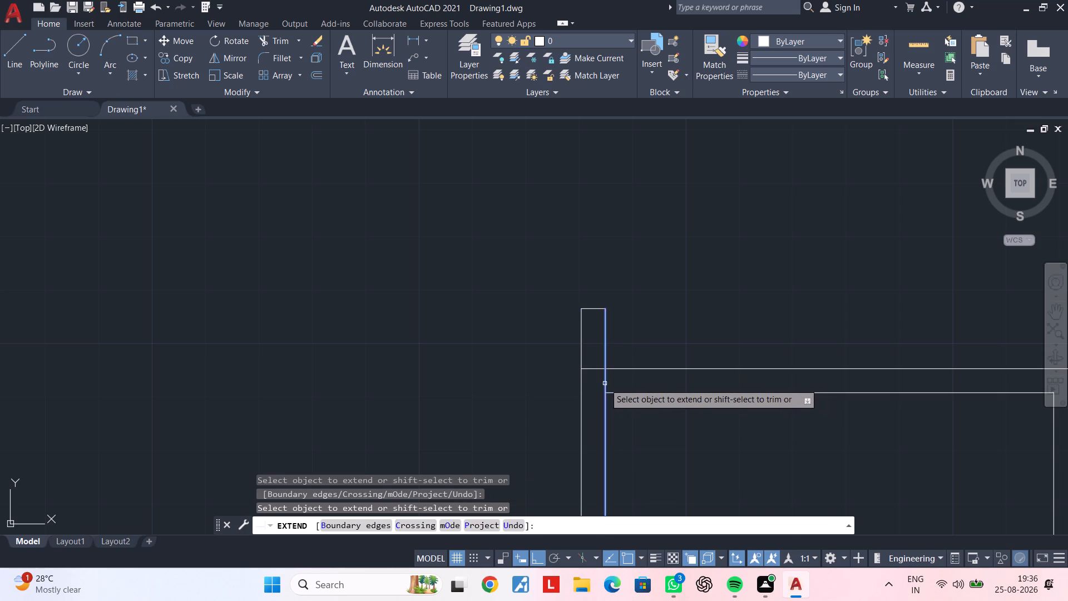
left_click(605, 383)
key("Escape")
key("Escape")
Place a horizontal construction line through the lower east corner of the upper hatched column.
scroll(642, 376, "down", 3)
middle_click_drag(635, 375, 656, 363)
middle_click_drag(496, 370, 547, 348)
key("Escape")
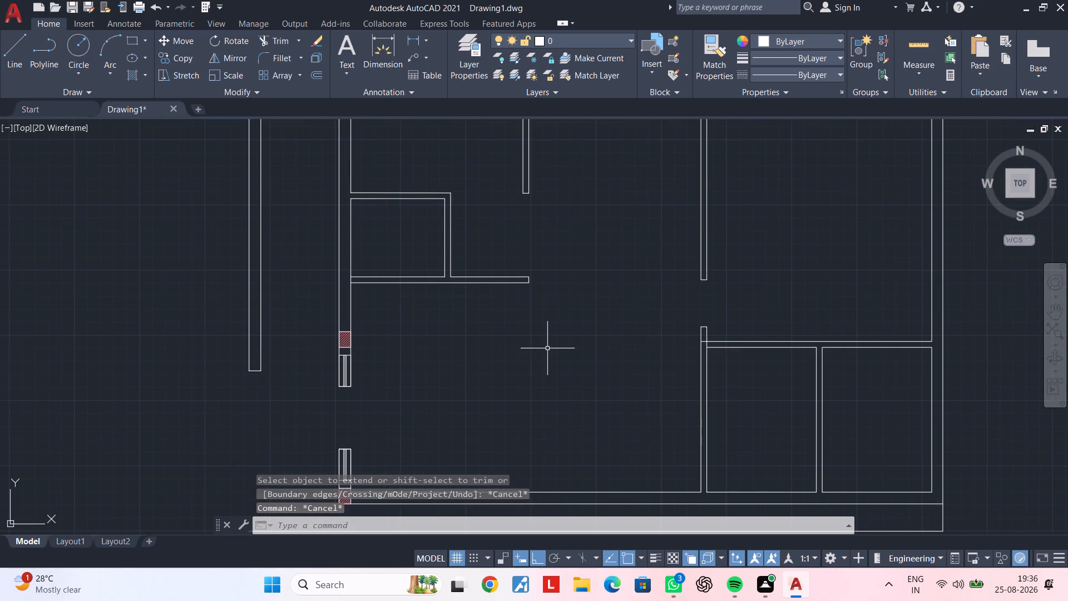
key("Escape")
key("x")
key("l")
key("space")
type("h")
key("space")
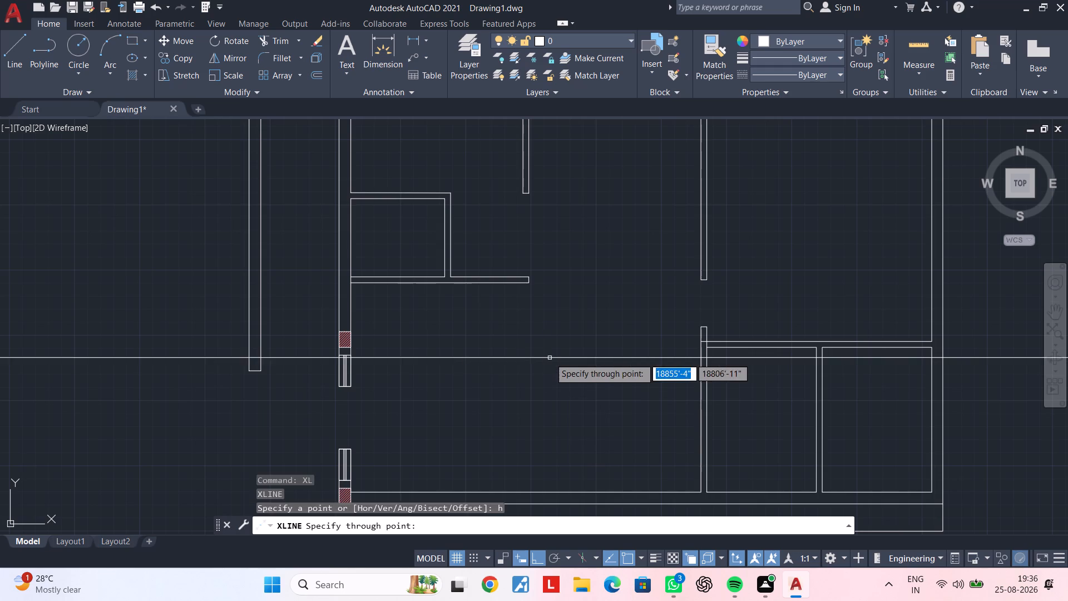
scroll(348, 343, "up", 3)
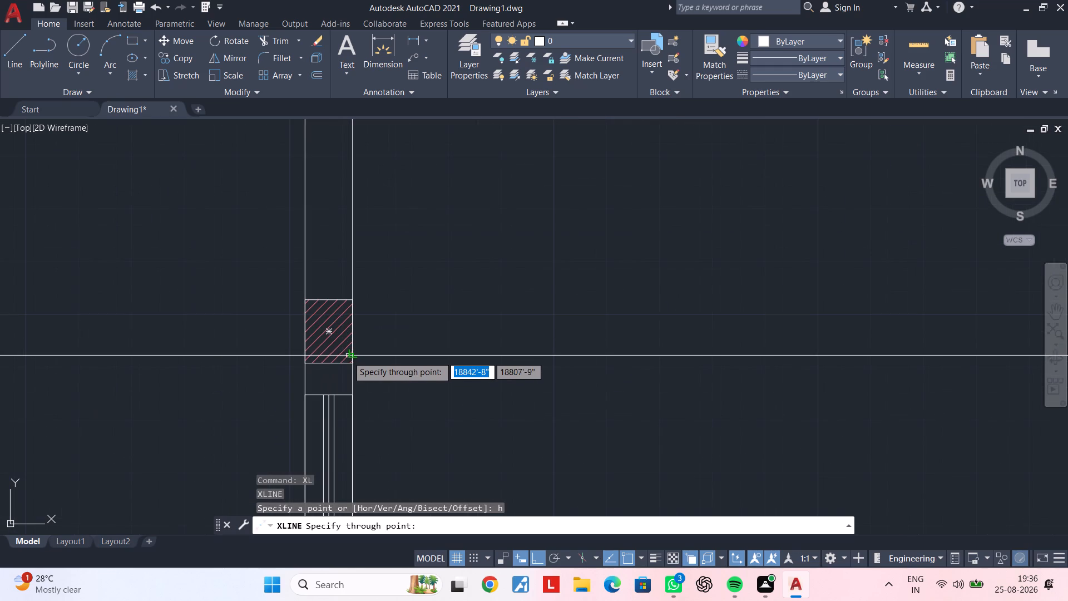
scroll(349, 364, "down", 2)
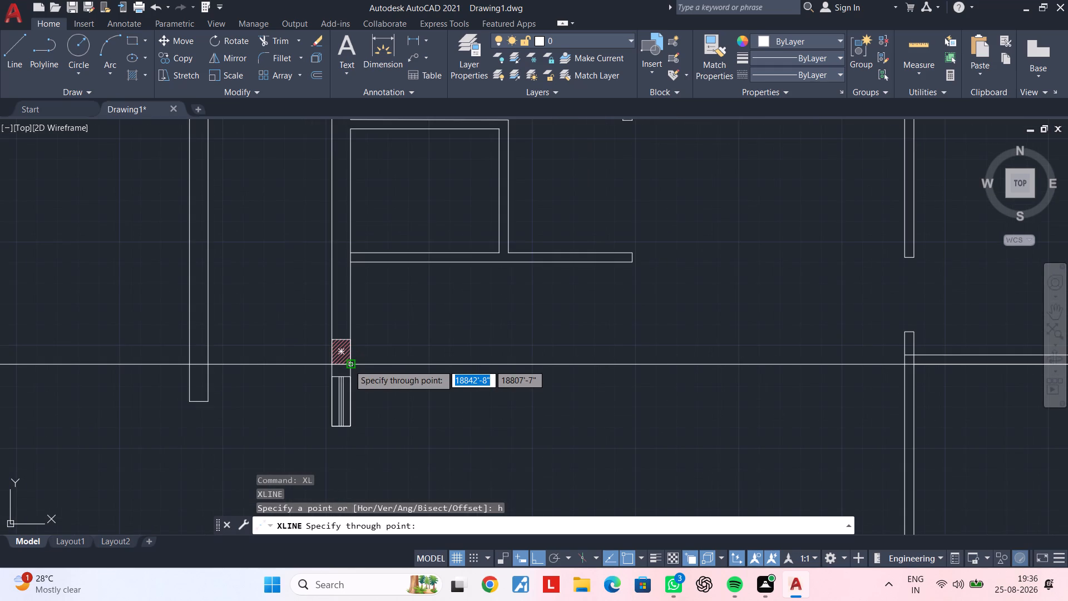
scroll(349, 364, "down", 1)
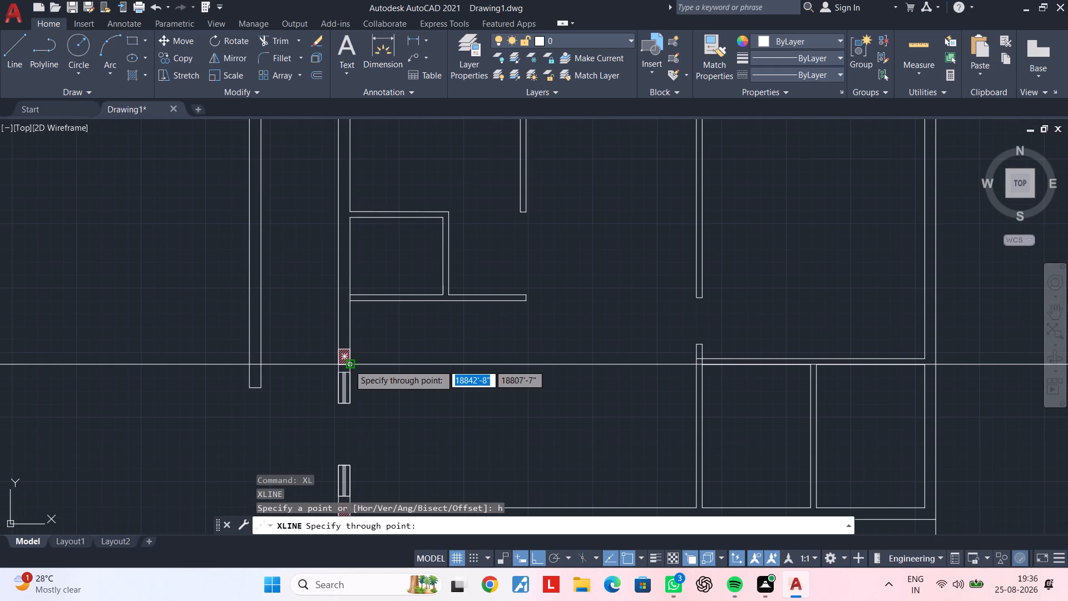
scroll(349, 364, "up", 1)
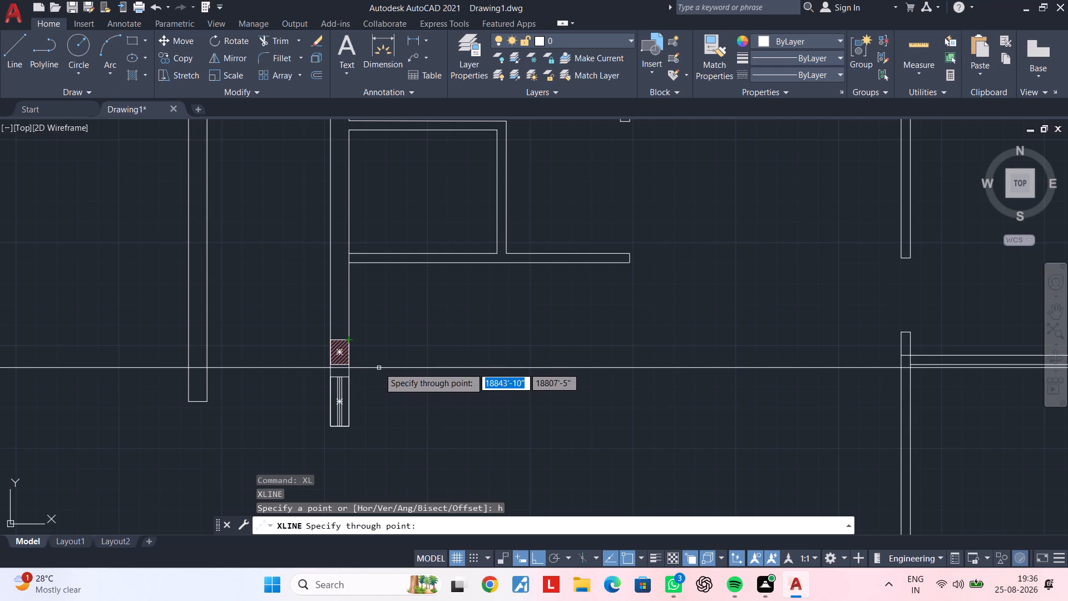
left_click(347, 364)
key("Escape")
Examine where the construction line meets the lower room's wall corner.
middle_click_drag(780, 367, 487, 350)
key("Escape")
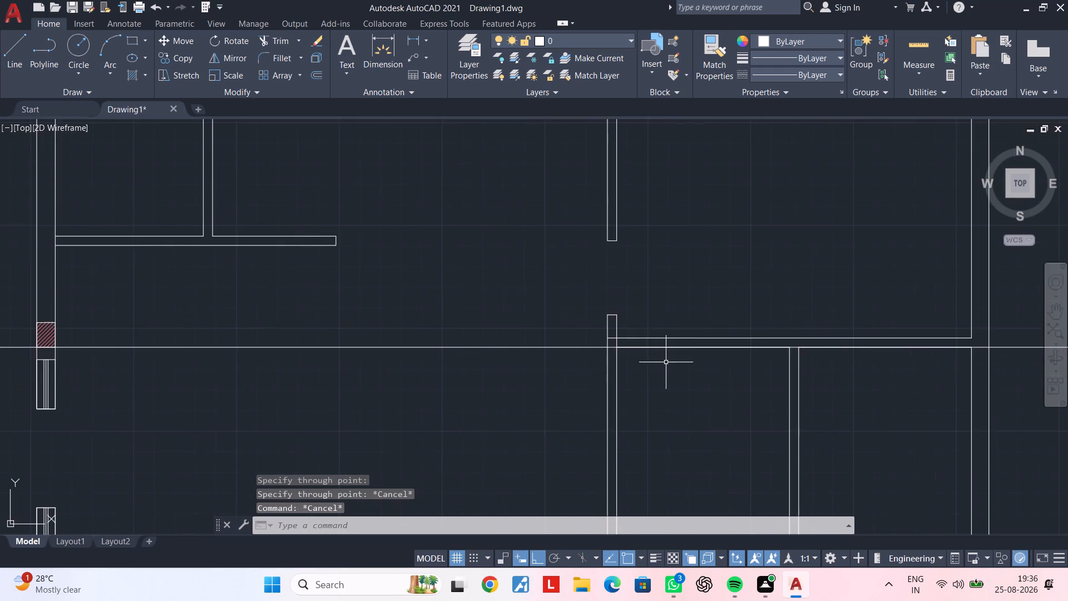
scroll(674, 358, "up", 3)
middle_click_drag(614, 348, 755, 399)
key("Escape")
middle_click_drag(650, 388, 671, 383)
key("Escape")
key("Escape")
key("Escape")
key("Escape")
key("Escape")
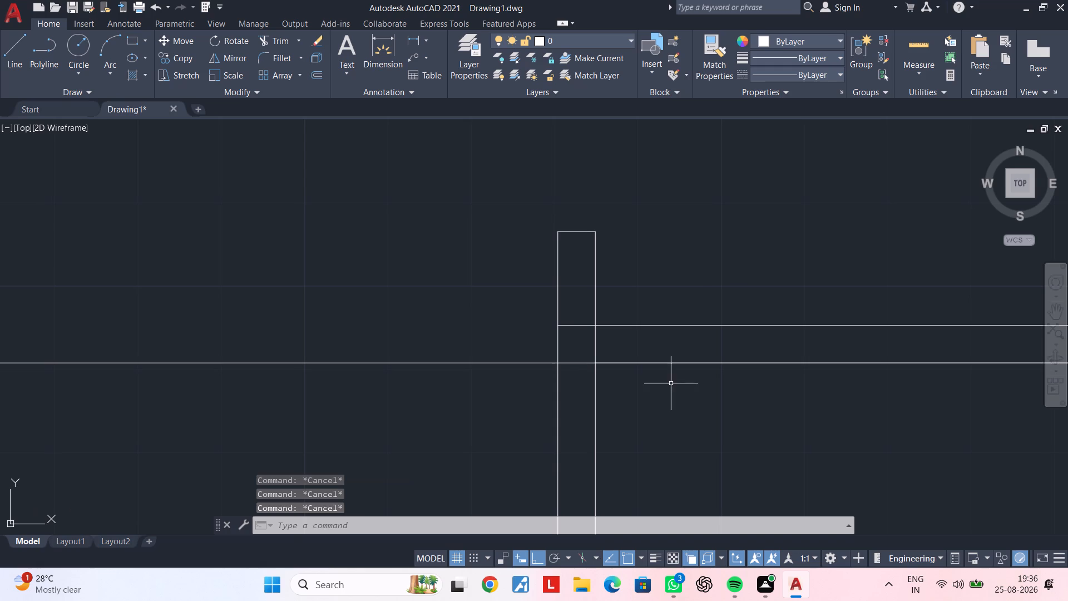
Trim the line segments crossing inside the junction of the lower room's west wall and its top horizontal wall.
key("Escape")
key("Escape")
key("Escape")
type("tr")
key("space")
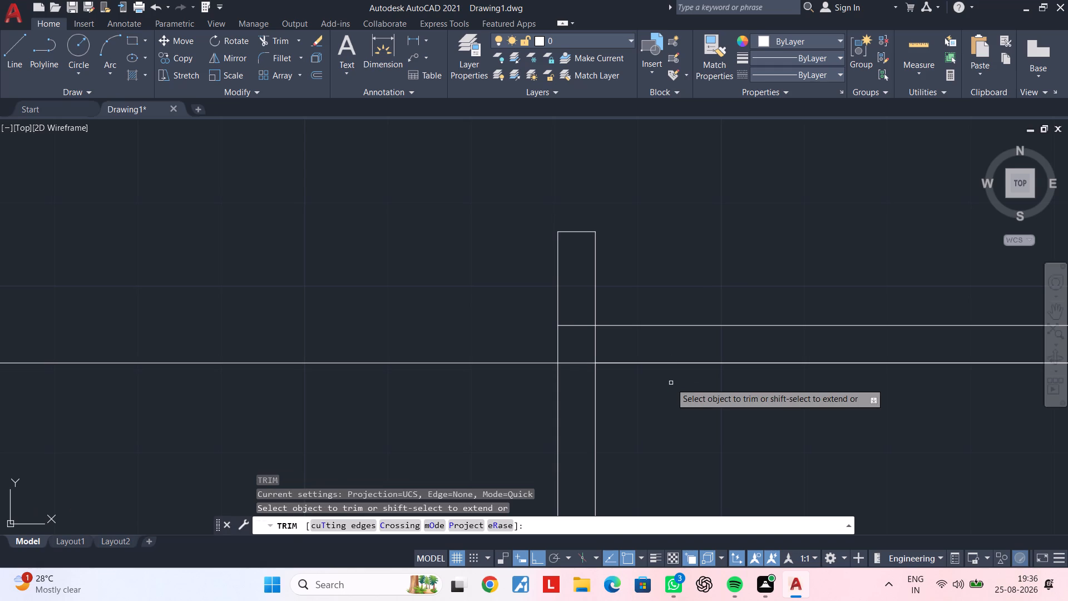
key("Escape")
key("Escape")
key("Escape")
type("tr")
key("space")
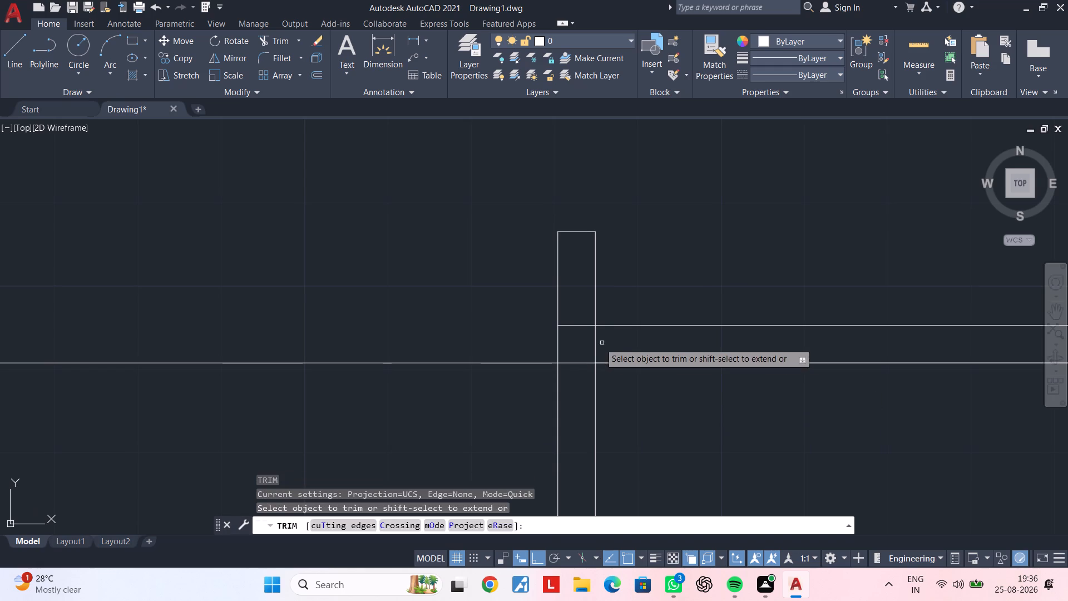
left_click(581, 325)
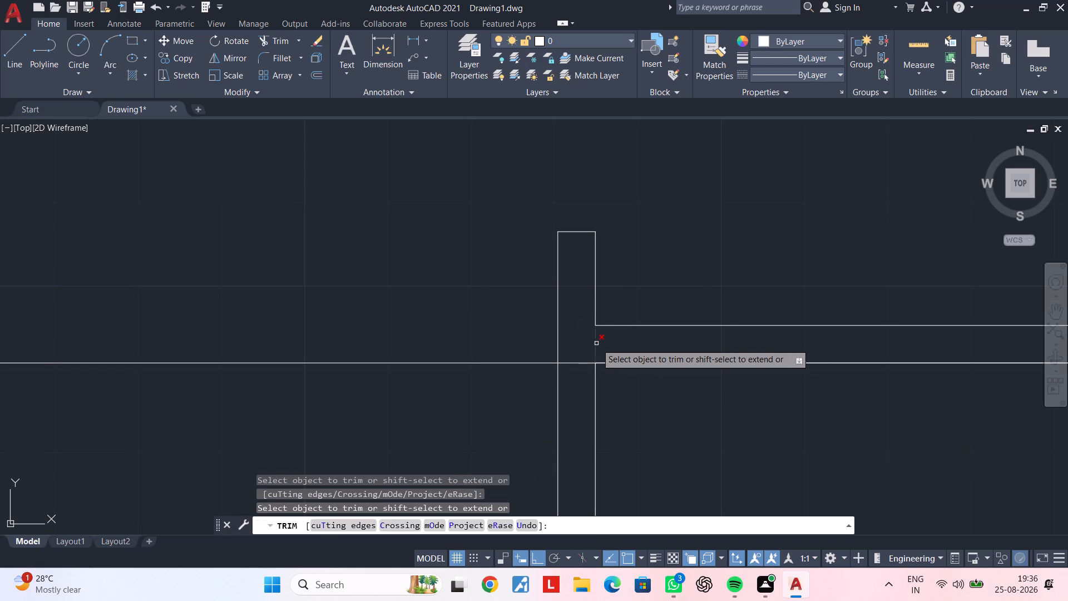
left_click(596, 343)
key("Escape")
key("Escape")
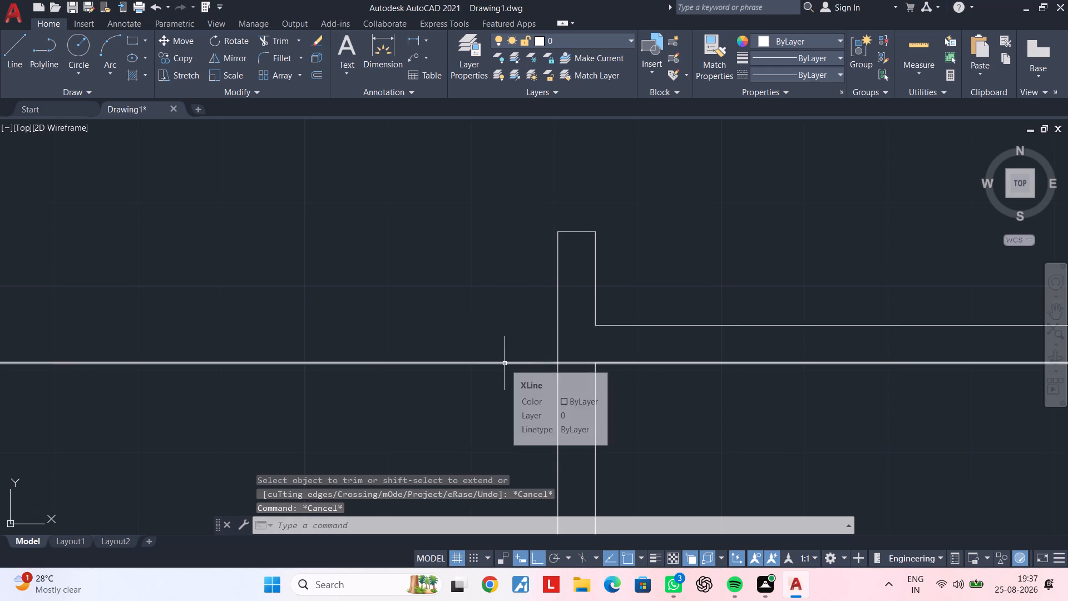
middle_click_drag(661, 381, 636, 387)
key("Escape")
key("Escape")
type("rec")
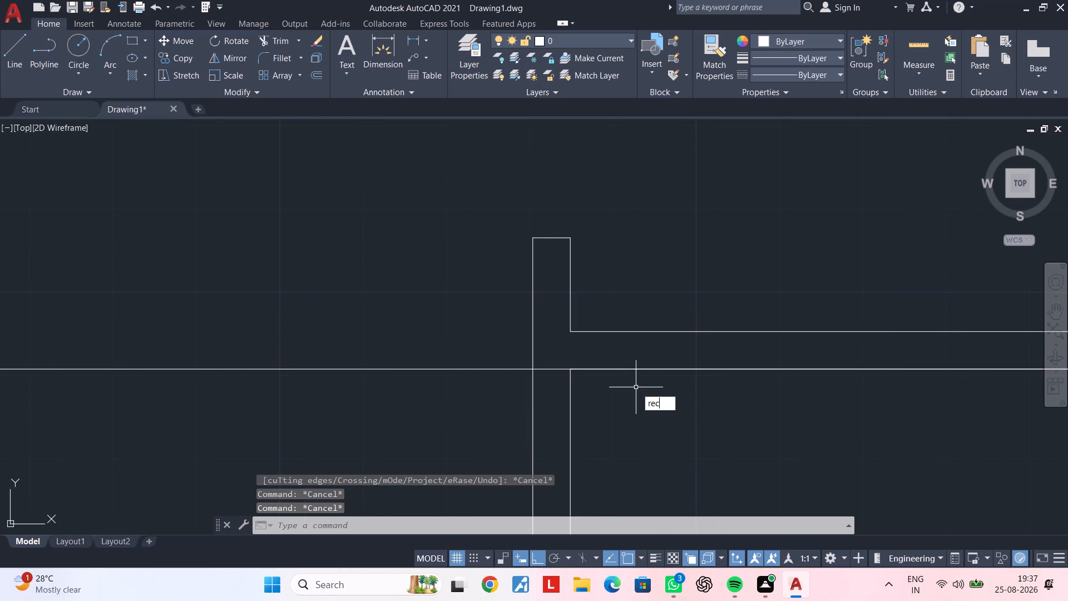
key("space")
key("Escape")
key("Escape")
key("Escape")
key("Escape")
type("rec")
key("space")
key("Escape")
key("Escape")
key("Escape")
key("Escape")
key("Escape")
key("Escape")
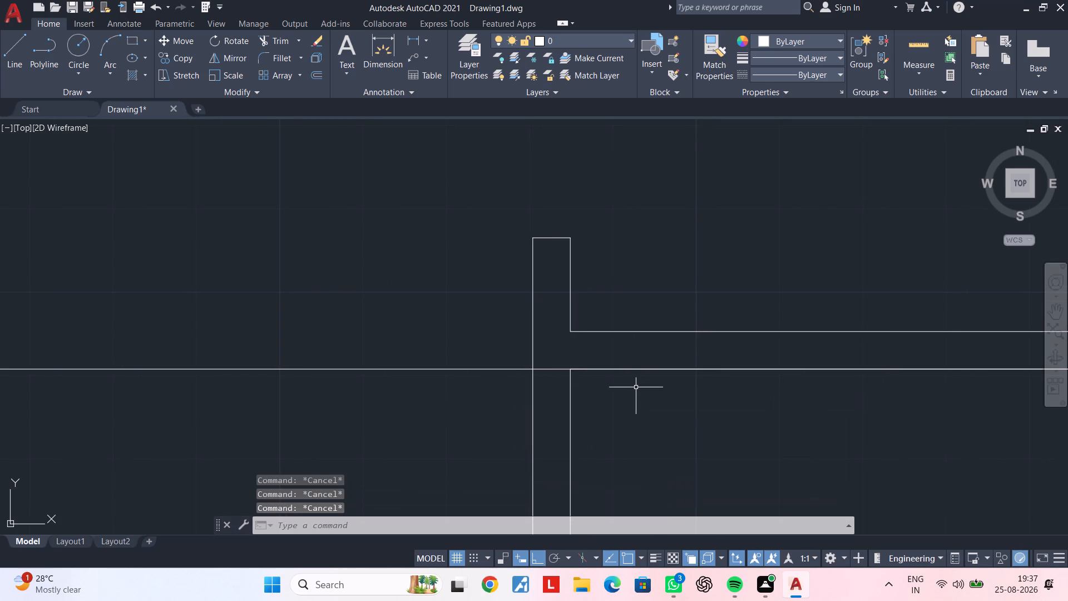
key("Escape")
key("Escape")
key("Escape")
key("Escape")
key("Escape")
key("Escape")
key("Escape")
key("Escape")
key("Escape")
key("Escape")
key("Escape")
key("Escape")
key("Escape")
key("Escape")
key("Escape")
Draw a 9" by 1' column rectangle in the open space west of the lower room's wall corner.
scroll(636, 387, "down", 2)
middle_click_drag(636, 387, 632, 358)
key("Escape")
key("Escape")
type("rec")
key("space")
scroll(608, 348, "up", 2)
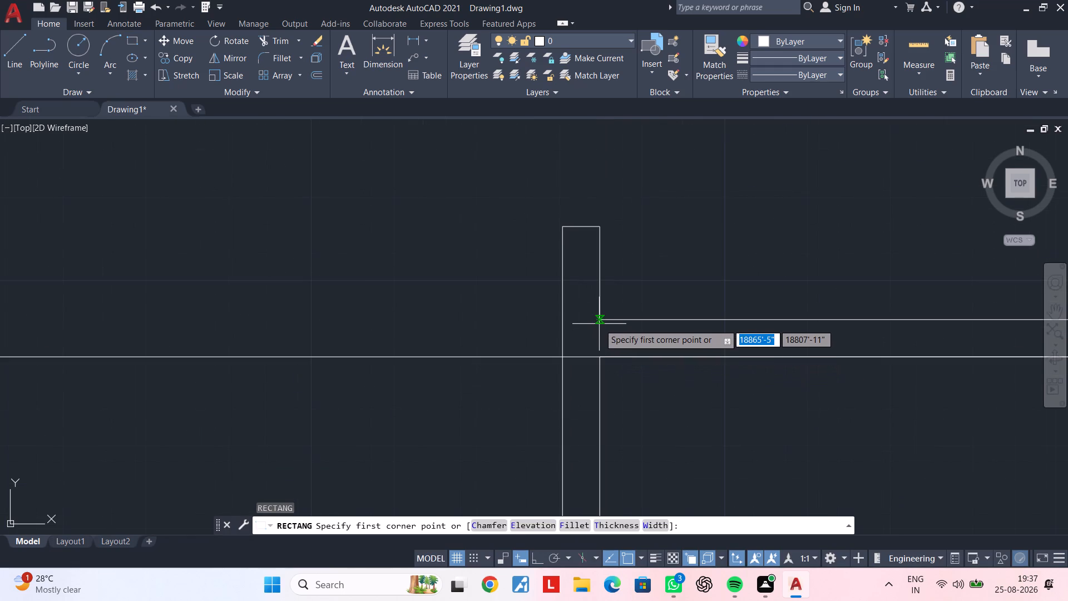
scroll(599, 324, "down", 3)
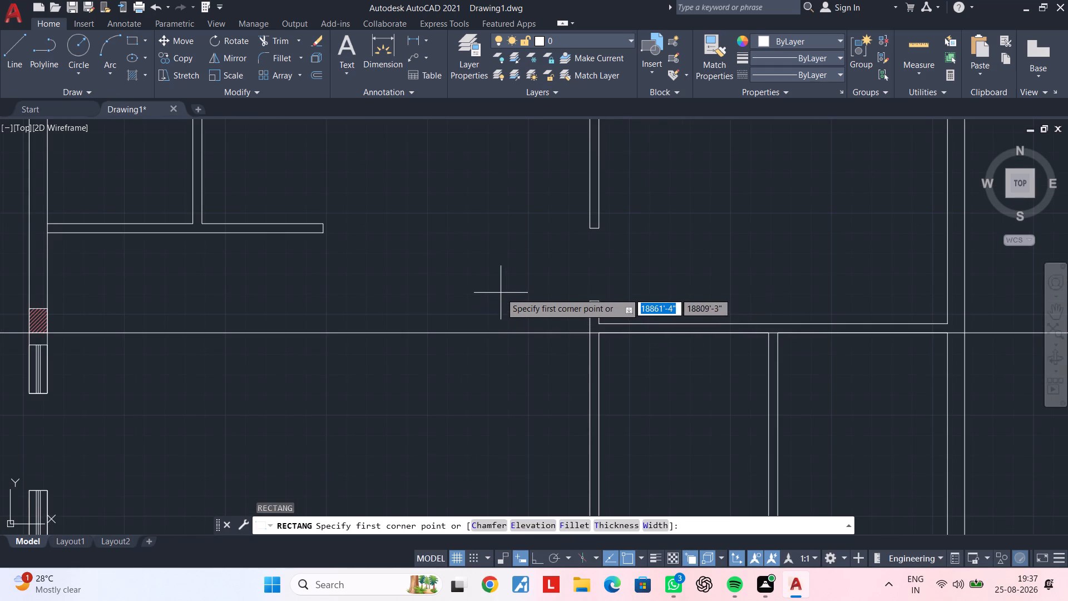
left_click(498, 291)
type("d")
key("space")
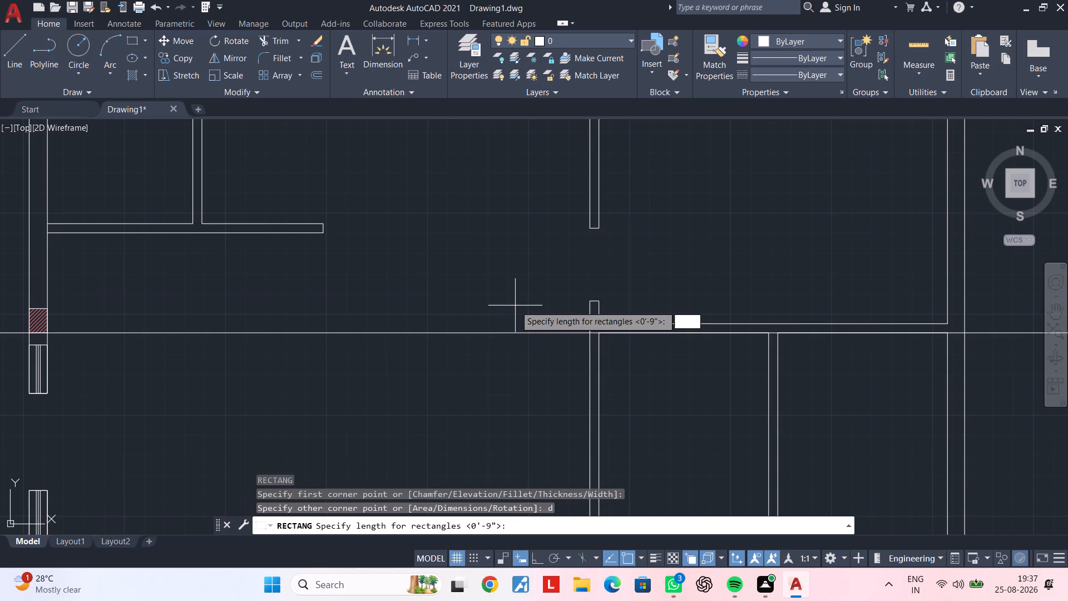
key("9")
key("shift+quotedbl")
key("Return")
type("1'")
key("Return")
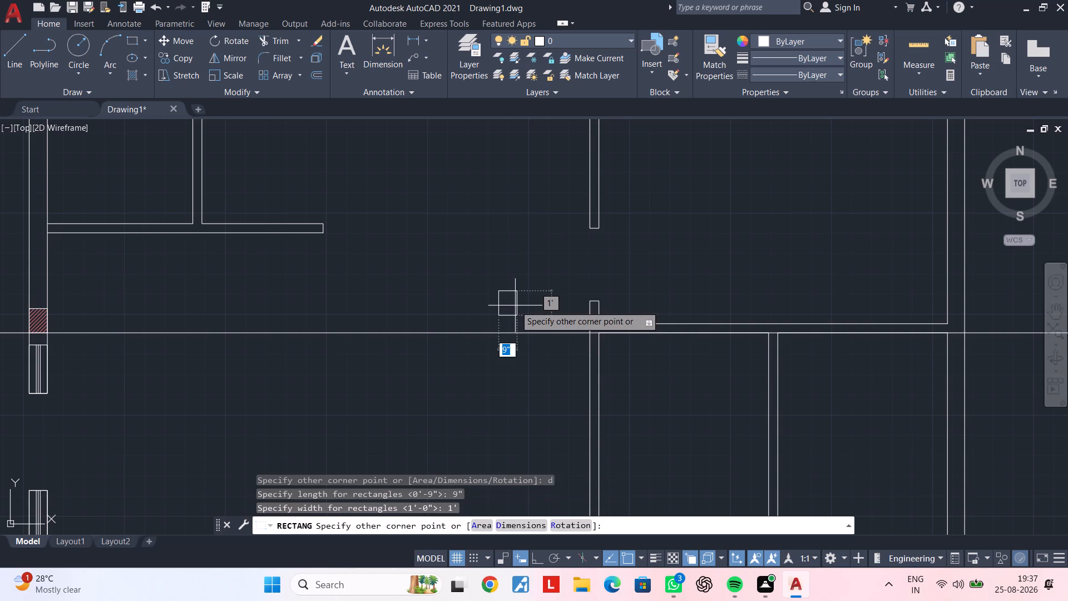
left_click(520, 313)
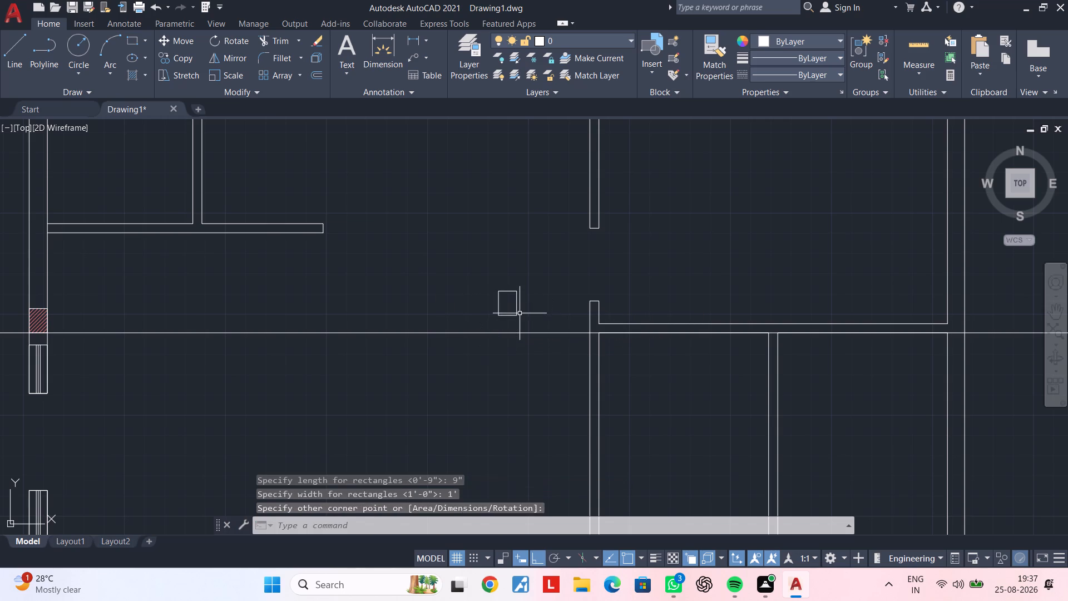
key("Escape")
Rotate the new column rectangle 90° so its 1' side runs horizontally.
scroll(520, 313, "up", 2)
middle_click_drag(521, 318, 526, 339)
key("Escape")
left_click(558, 250)
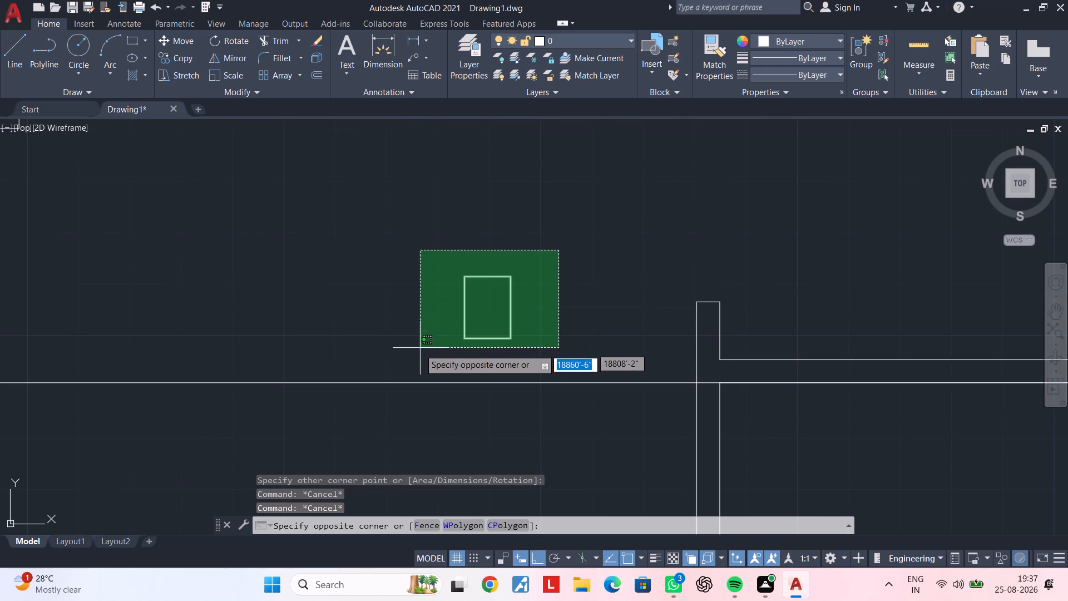
left_click(415, 354)
type("ro")
key("space")
left_click(414, 354)
left_click(418, 323)
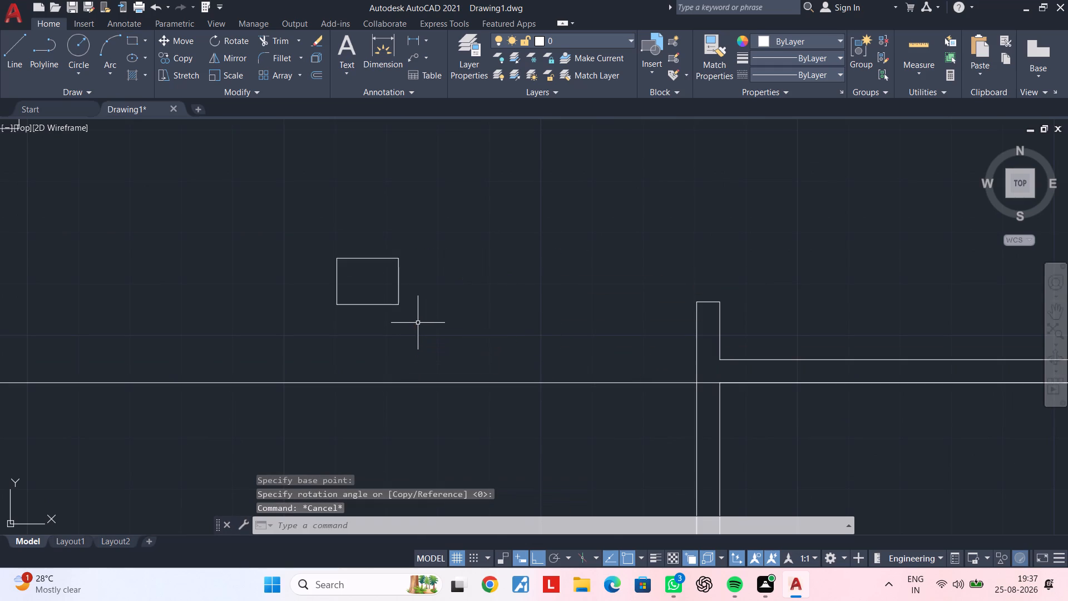
key("Escape")
Move the rotated column by its lower west corner to where the construction line meets the west wall's outer face.
middle_click_drag(422, 323, 453, 320)
key("Escape")
left_click(482, 239)
left_click(338, 313)
type("m")
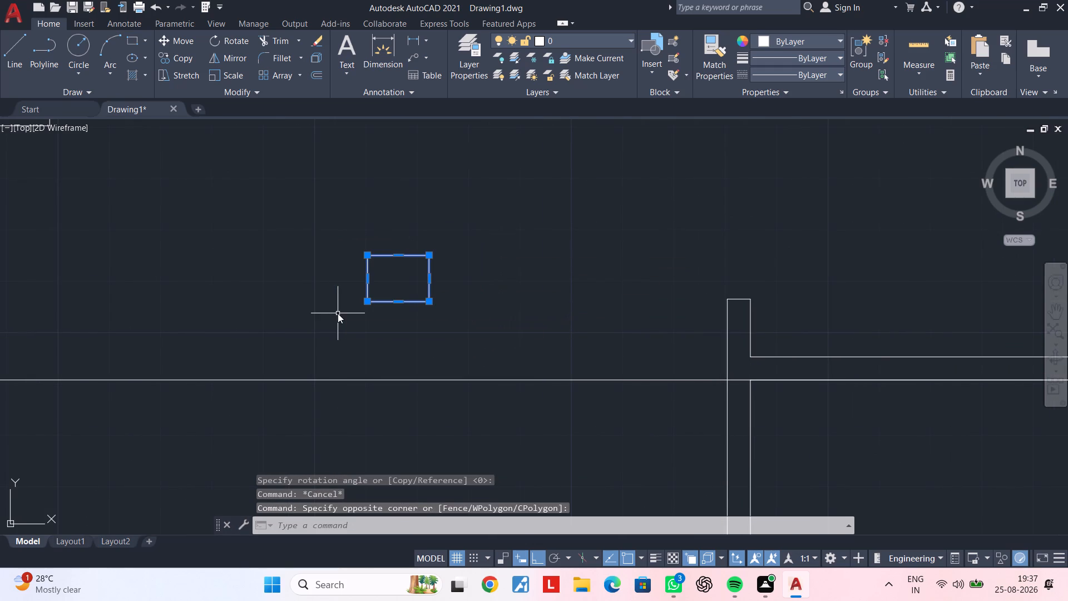
key("space")
left_click(366, 304)
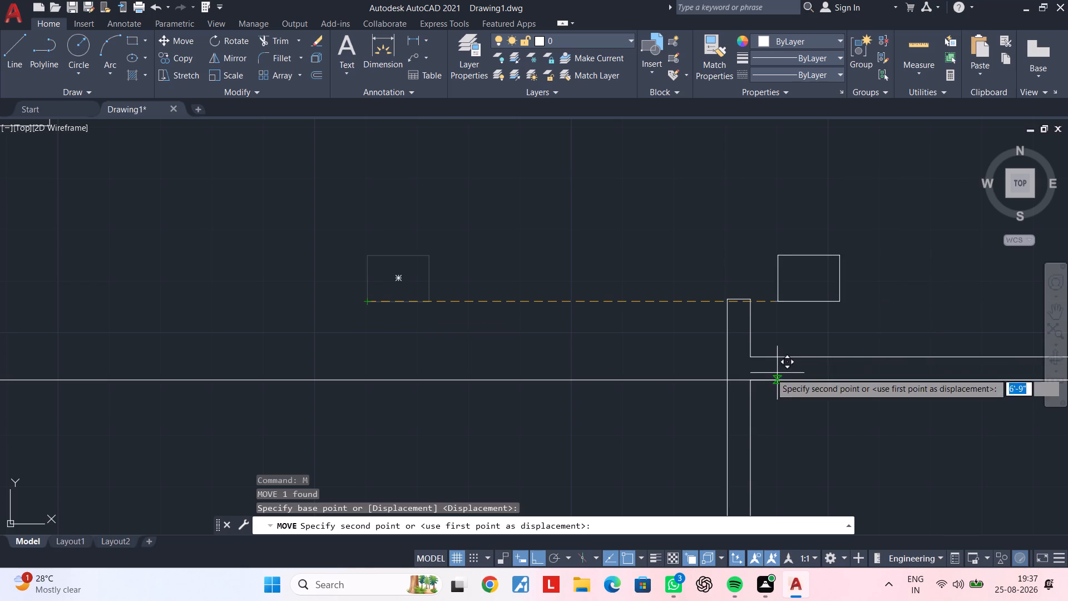
left_click(730, 380)
middle_click_drag(874, 324, 761, 319)
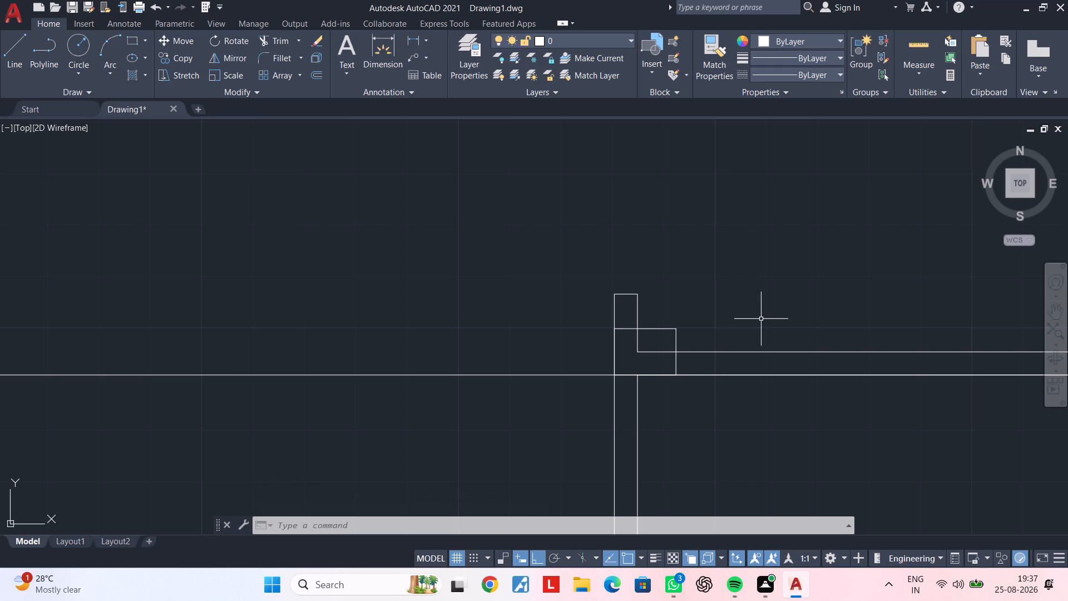
middle_click_drag(761, 319, 777, 302)
key("Escape")
key("Escape")
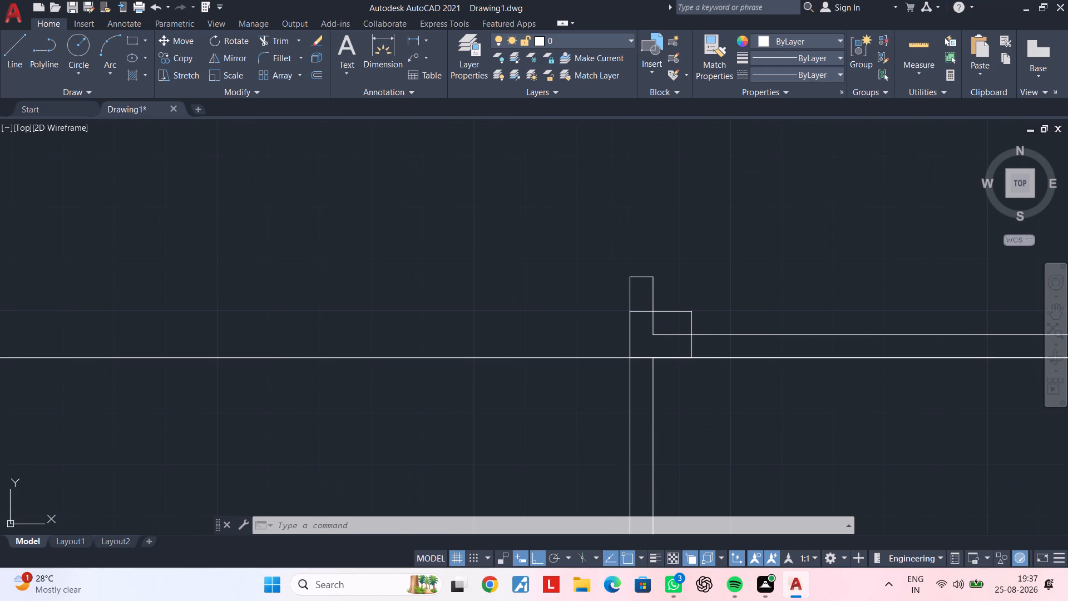
Extend the west wall's inner line and the horizontal wall's upper line back through the column at the junction.
key("Escape")
type("ex")
key("space")
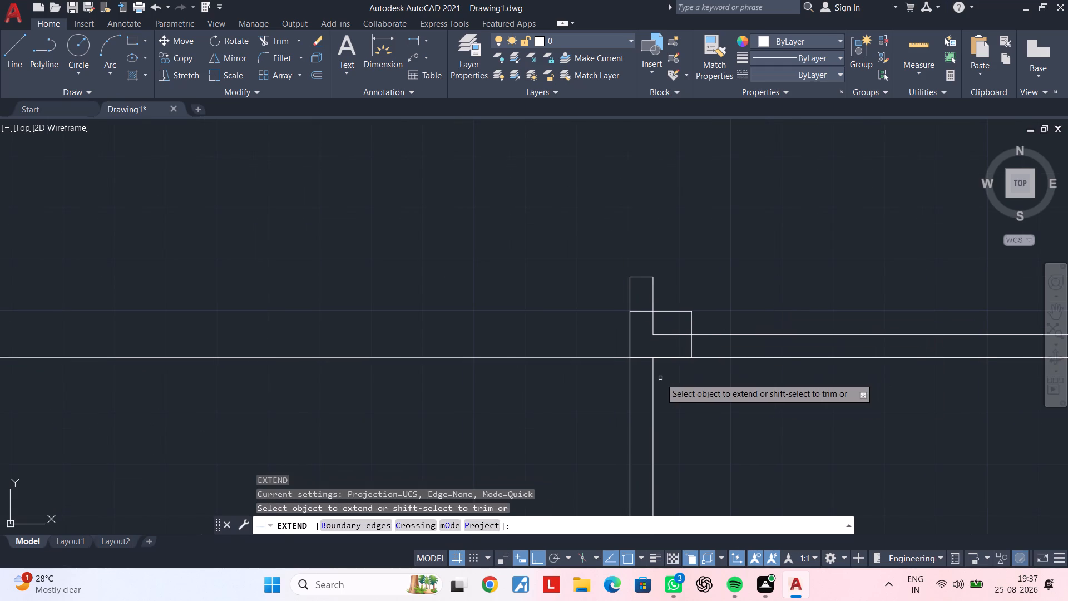
left_click(652, 378)
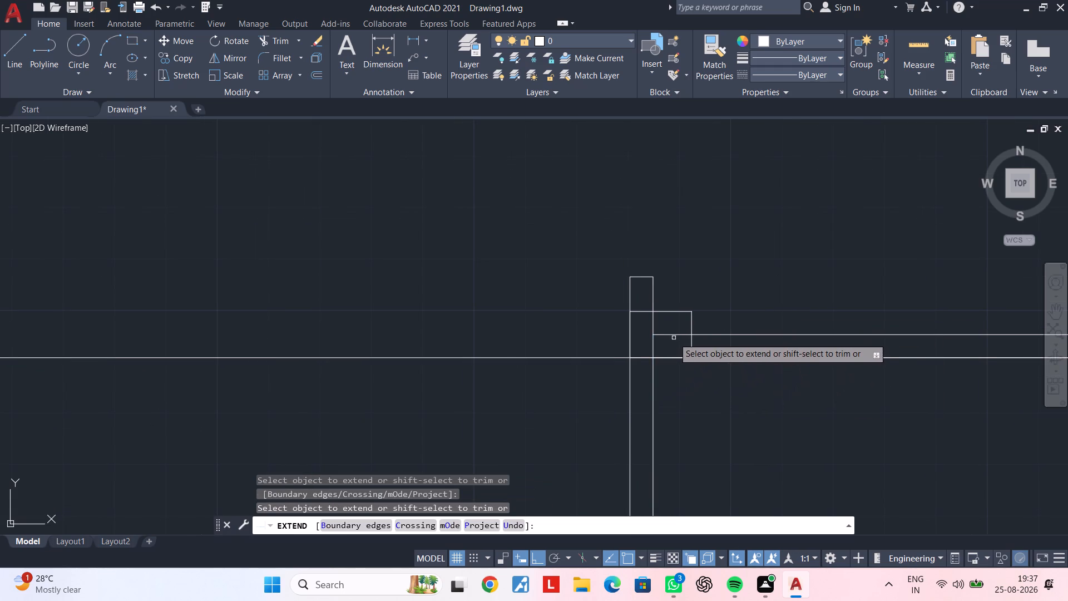
left_click(673, 334)
key("Escape")
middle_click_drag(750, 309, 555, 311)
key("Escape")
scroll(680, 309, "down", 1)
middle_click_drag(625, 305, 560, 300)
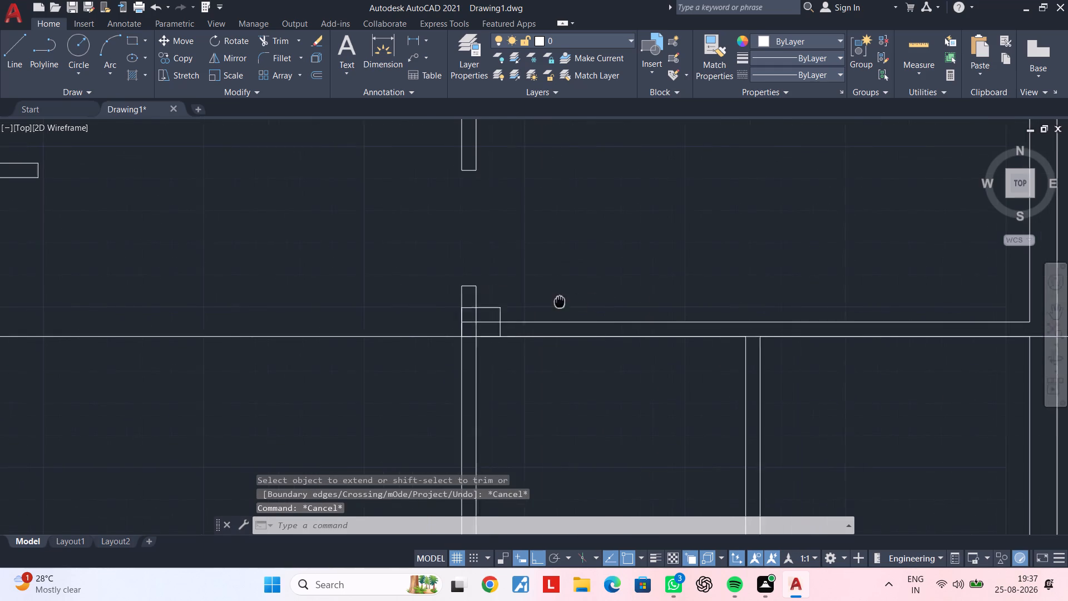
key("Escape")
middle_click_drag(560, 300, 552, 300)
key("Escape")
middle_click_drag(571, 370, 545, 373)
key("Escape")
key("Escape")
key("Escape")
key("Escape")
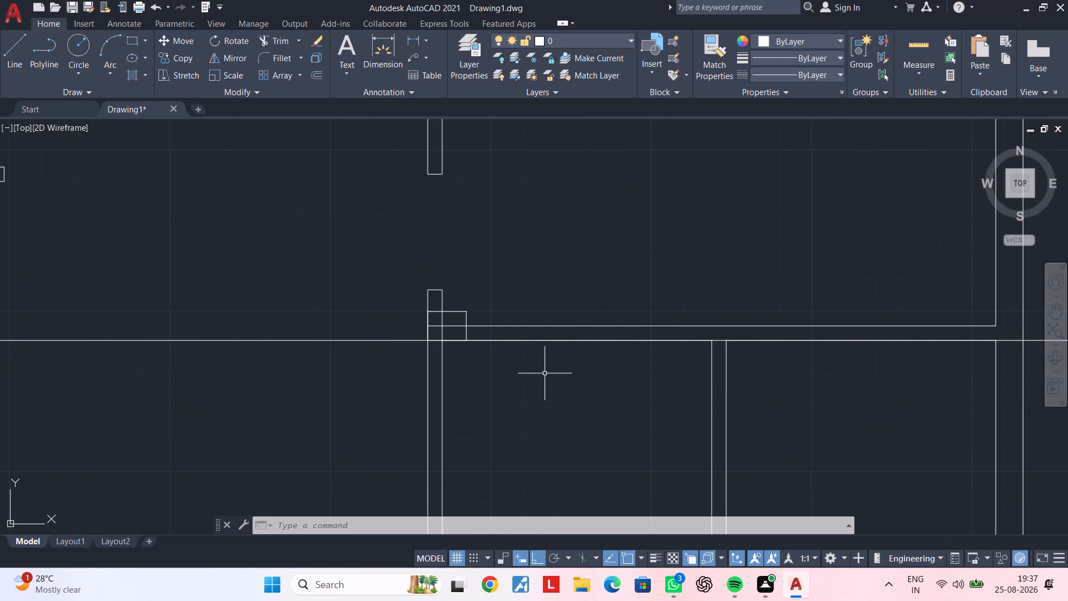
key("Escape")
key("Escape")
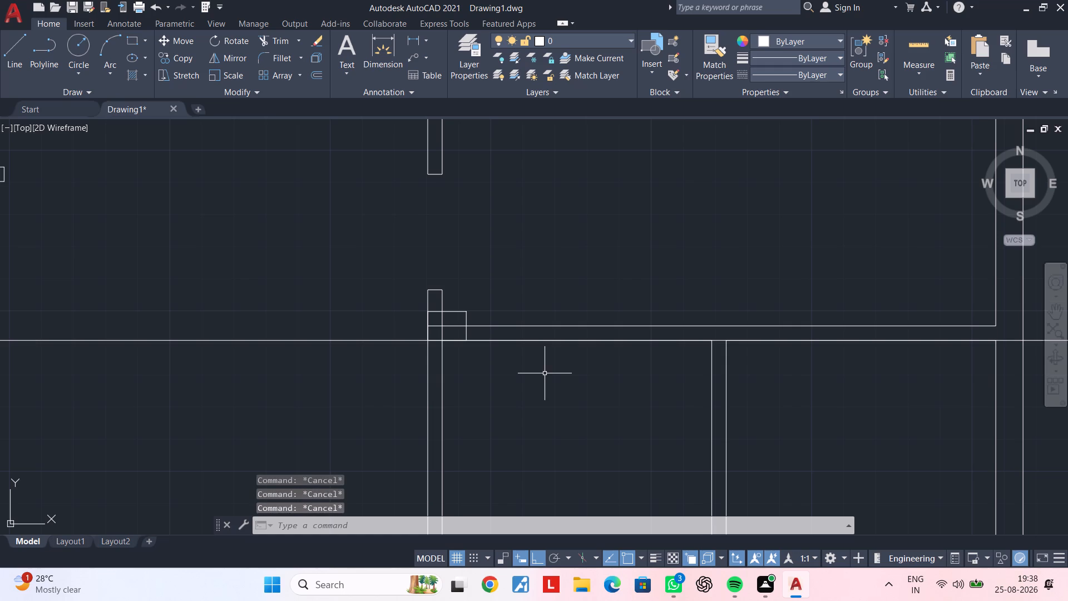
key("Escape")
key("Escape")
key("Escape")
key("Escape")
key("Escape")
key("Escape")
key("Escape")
Measure the clear distance from the east wall's inner face to the lower room's partition with a linear dimension.
middle_click_drag(663, 391, 496, 391)
middle_click_drag(696, 385, 644, 353)
key("Escape")
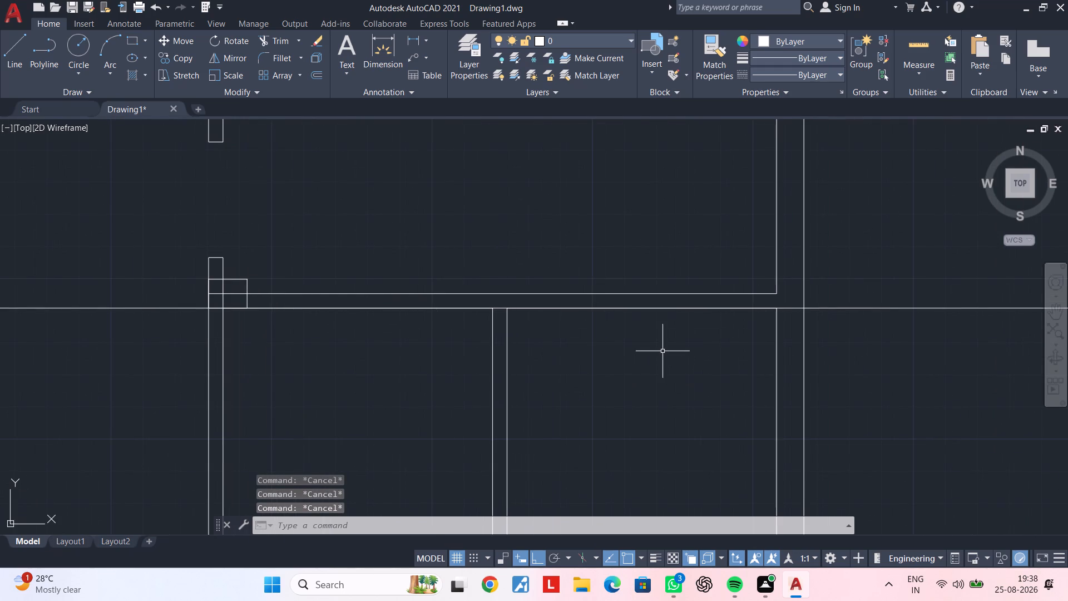
key("Escape")
key("Escape")
left_click(413, 41)
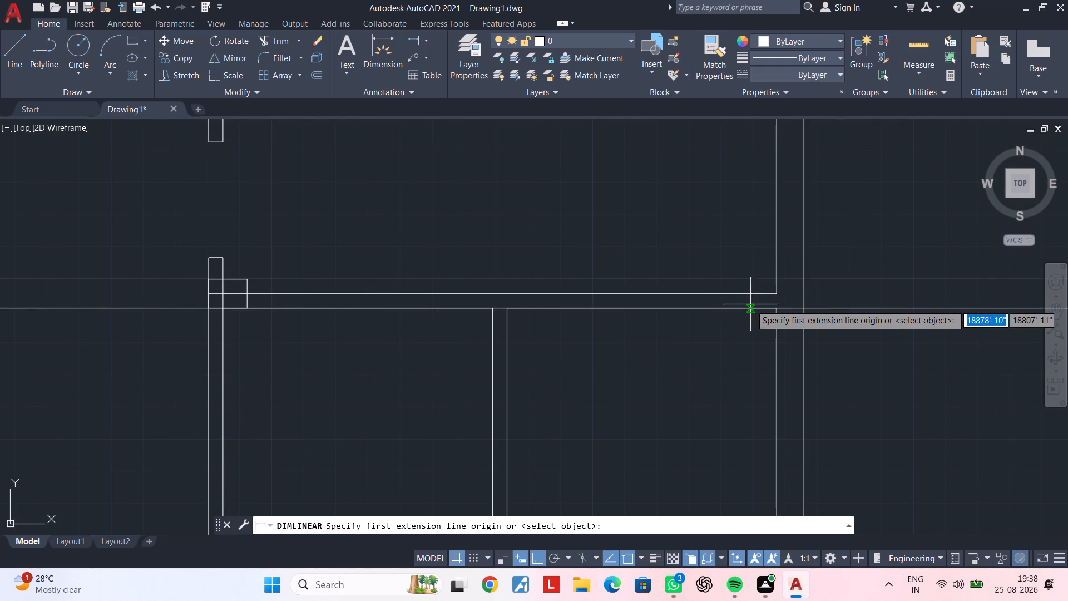
left_click(777, 312)
left_click(502, 307)
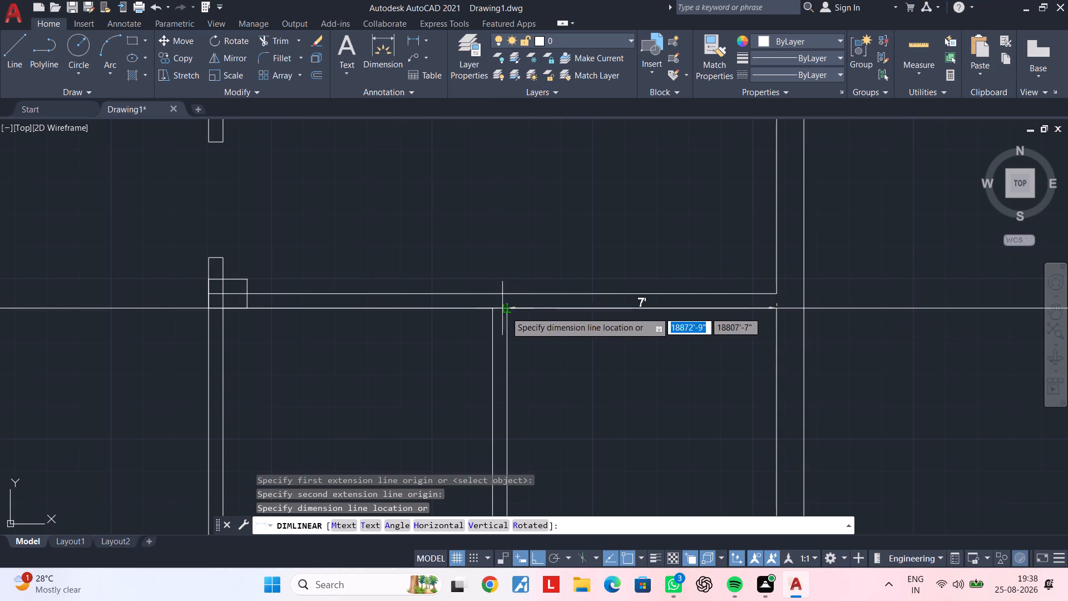
key("Escape")
key("Escape")
middle_click_drag(650, 342, 619, 341)
key("Escape")
key("Escape")
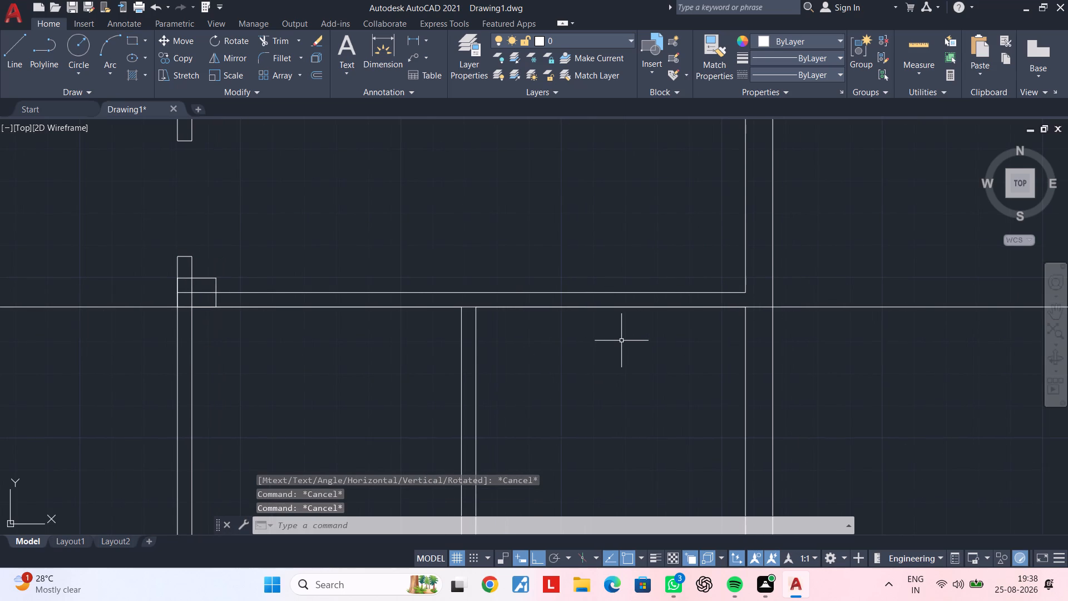
Offset the inner line of the east wall above the horizontal wall 1'6" westward.
type("of")
key("space")
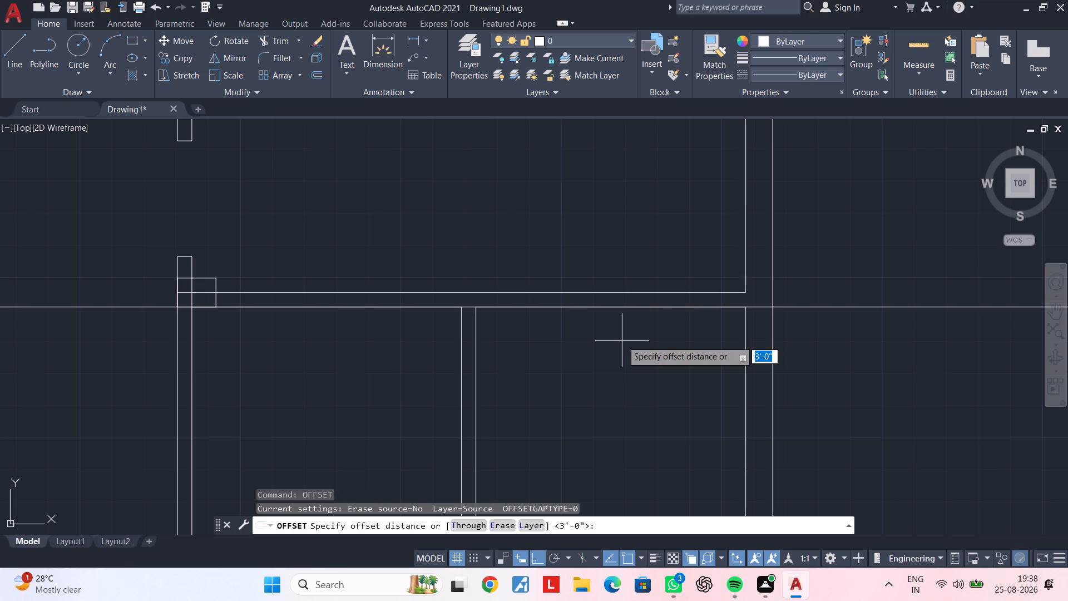
type("1'6\"")
key("Return")
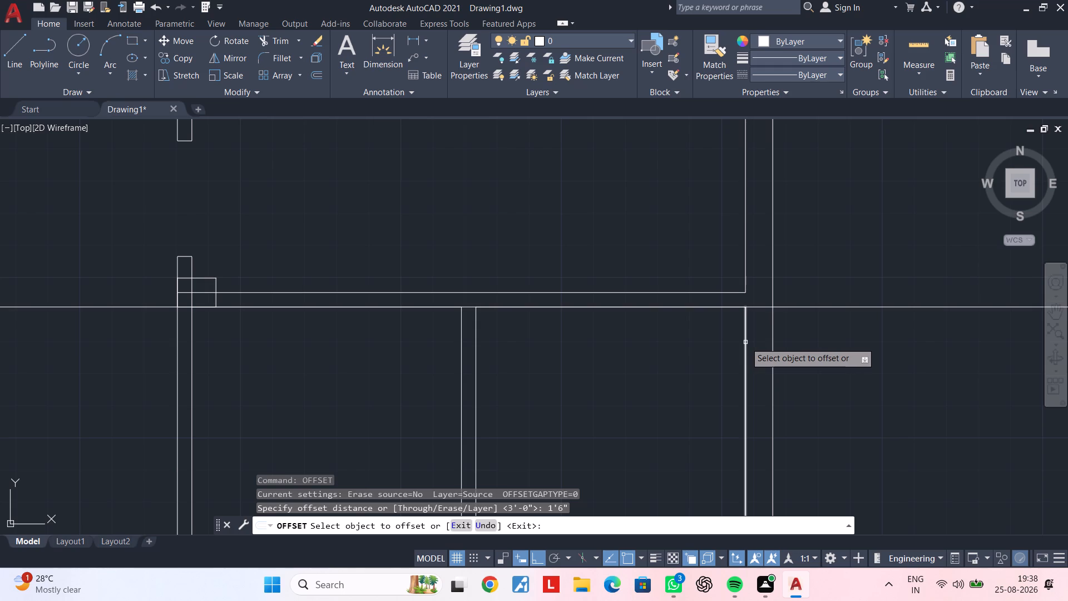
left_click(746, 277)
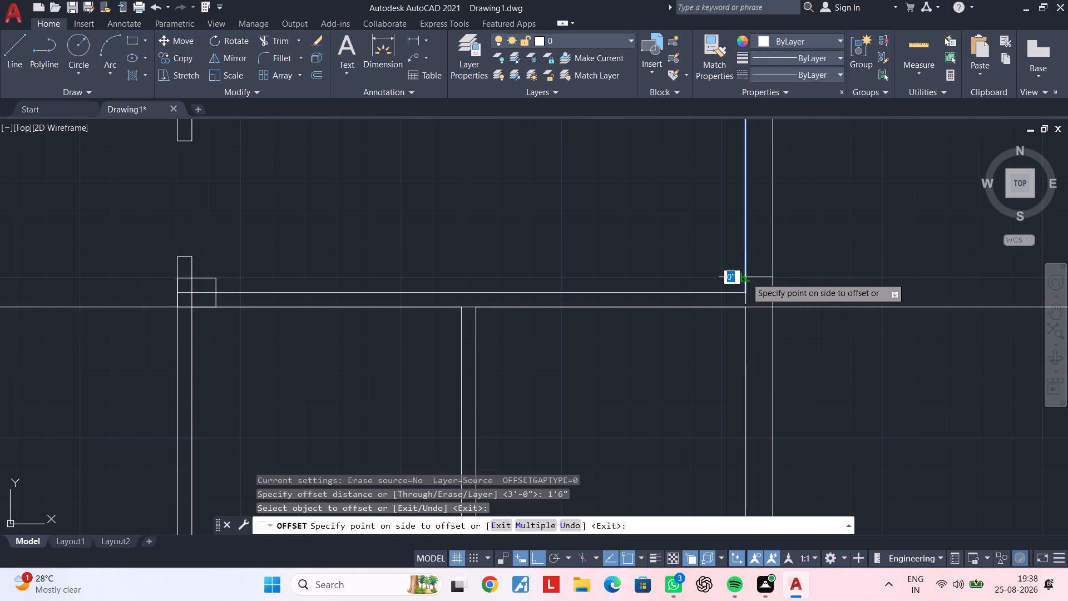
left_click(663, 277)
middle_click_drag(673, 299, 634, 395)
key("Escape")
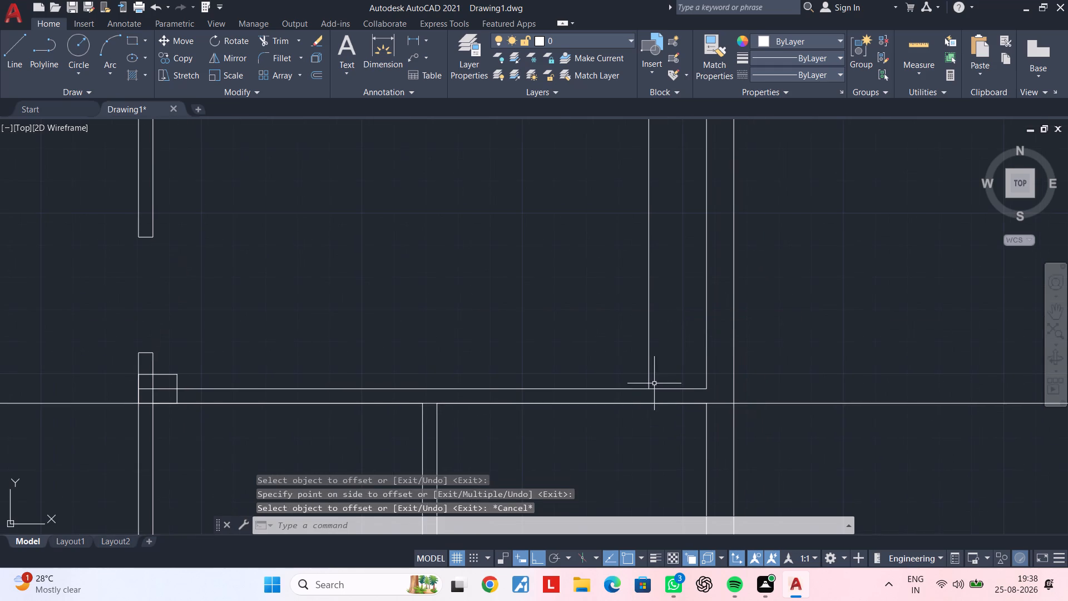
key("Escape")
key("Escape")
Extend the line offset from the east wall down to the horizontal wall's lower line.
middle_click_drag(675, 378, 678, 356)
key("Escape")
key("Escape")
key("Escape")
type("ex")
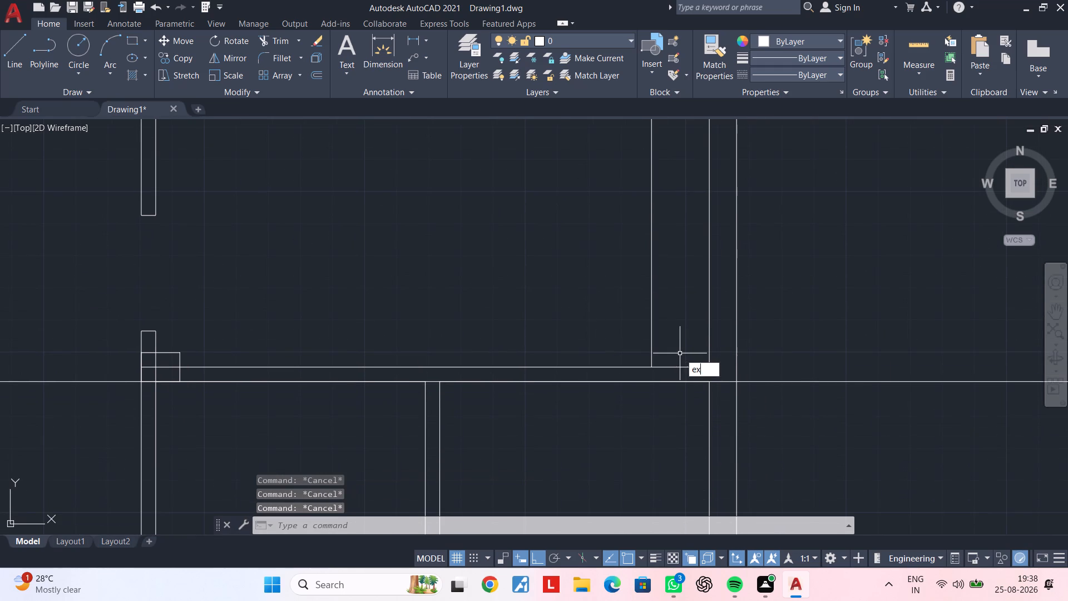
key("space")
left_click(651, 348)
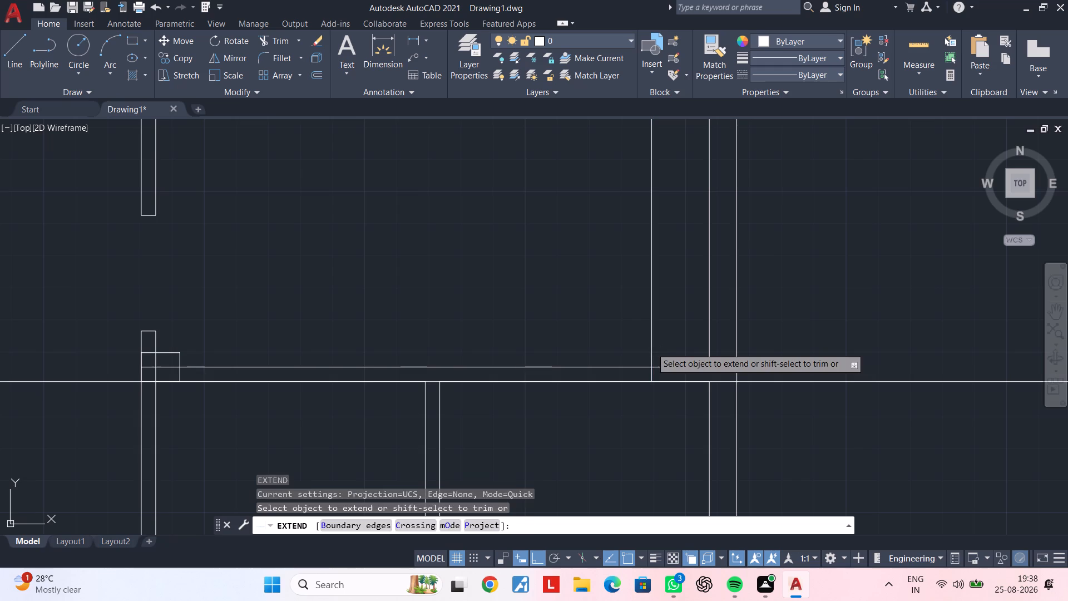
key("Escape")
key("Escape")
Trim away the offset line above the horizontal wall, keeping only the short piece across the wall's thickness.
type("tr")
left_click(674, 339)
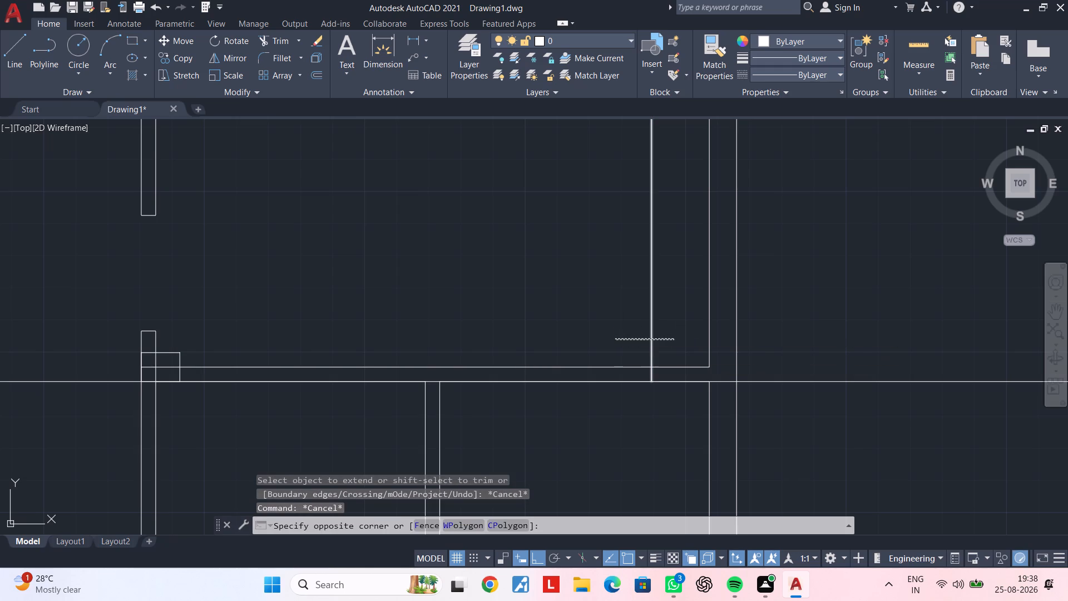
key("Escape")
key("Escape")
type("tr")
key("space")
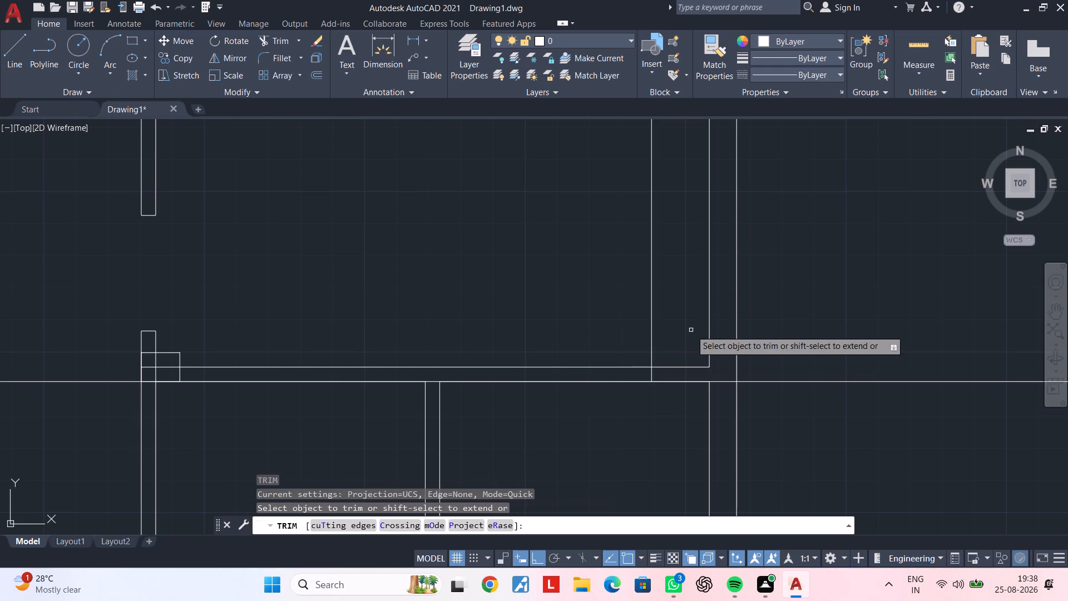
left_click(691, 330)
left_click(600, 335)
scroll(610, 332, "down", 2)
middle_click_drag(619, 332, 694, 312)
key("Escape")
scroll(701, 331, "up", 2)
middle_click_drag(665, 358, 738, 366)
key("Escape")
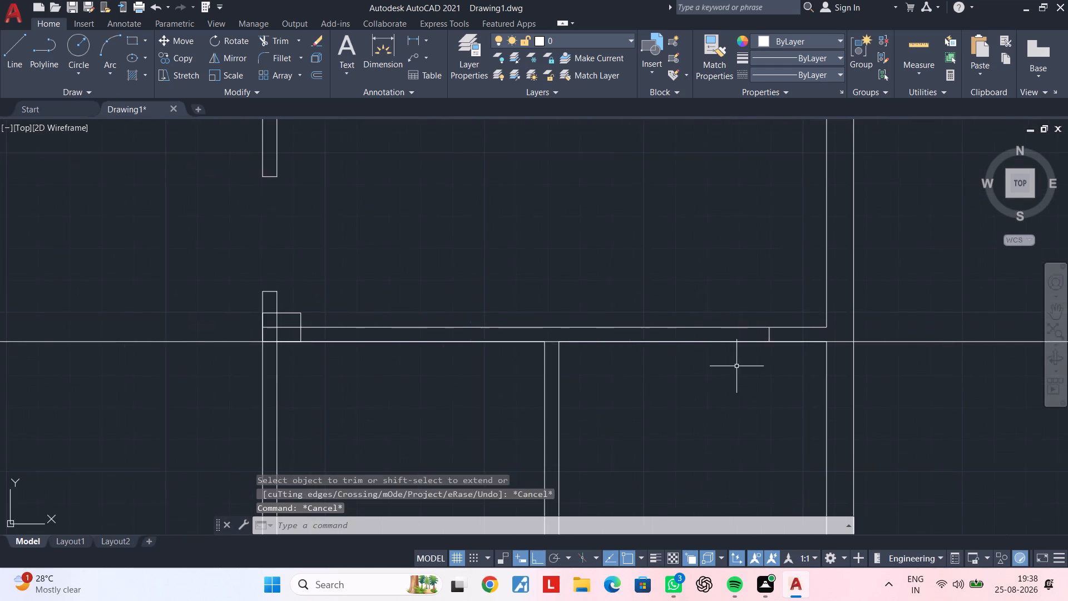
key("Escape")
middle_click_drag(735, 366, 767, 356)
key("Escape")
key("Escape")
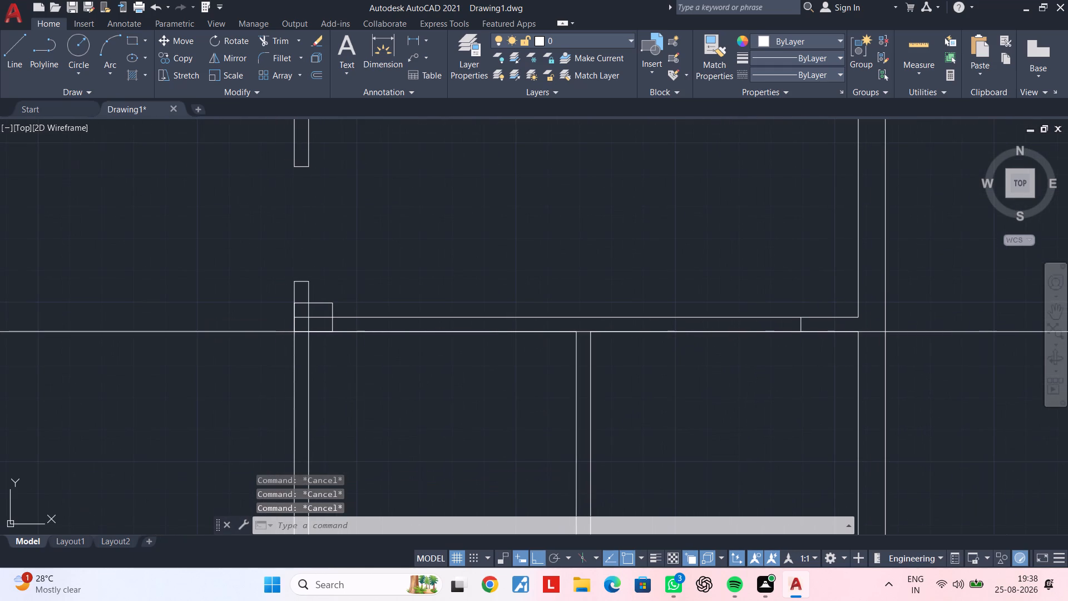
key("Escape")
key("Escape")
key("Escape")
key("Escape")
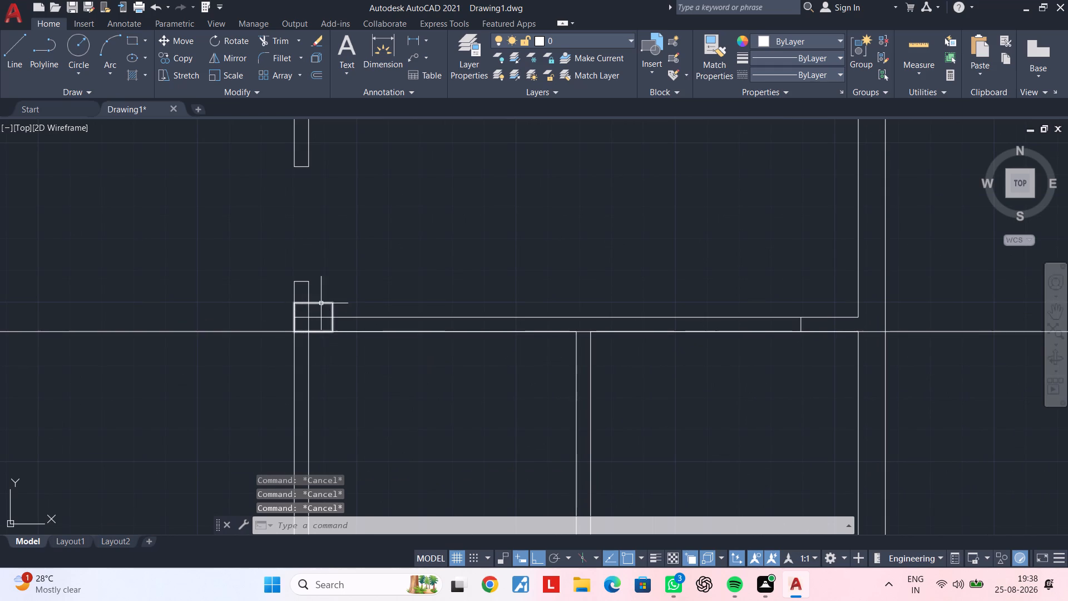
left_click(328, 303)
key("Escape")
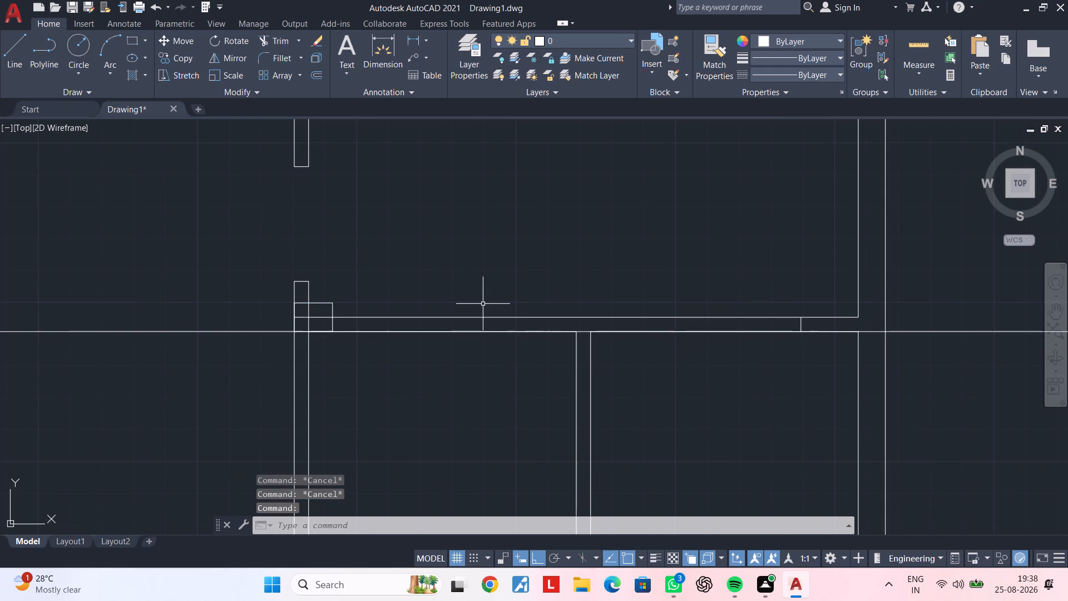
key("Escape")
Hatch all four parts of the column at the wall junction with the red ANSI32 diagonal pattern.
middle_click_drag(351, 322, 417, 308)
scroll(392, 300, "up", 2)
middle_click_drag(394, 302, 516, 285)
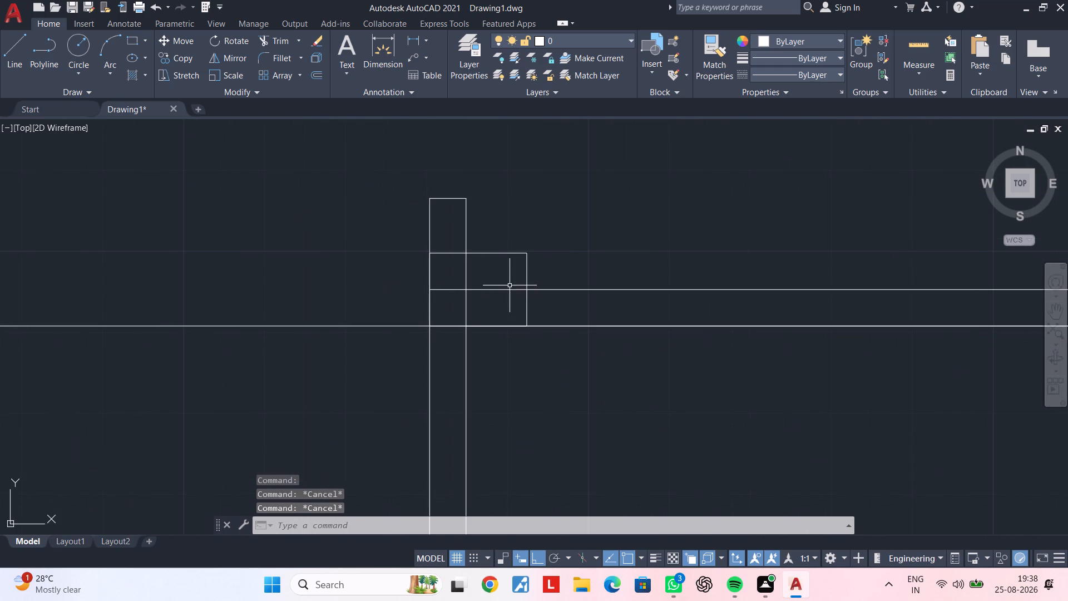
scroll(491, 285, "down", 1)
scroll(491, 285, "up", 1)
type("h")
key("space")
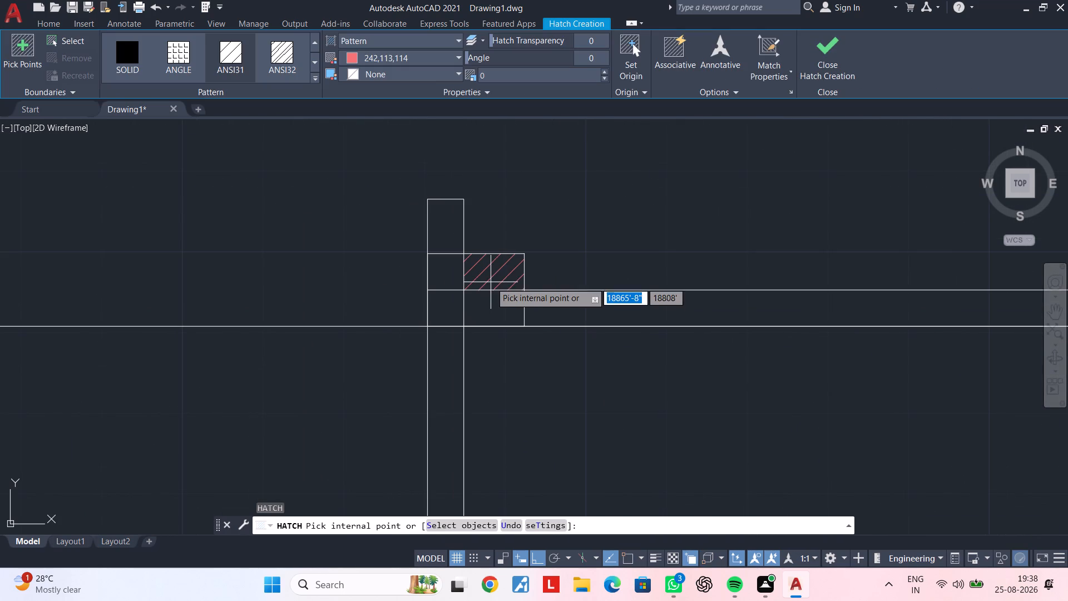
left_click(491, 280)
left_click(451, 280)
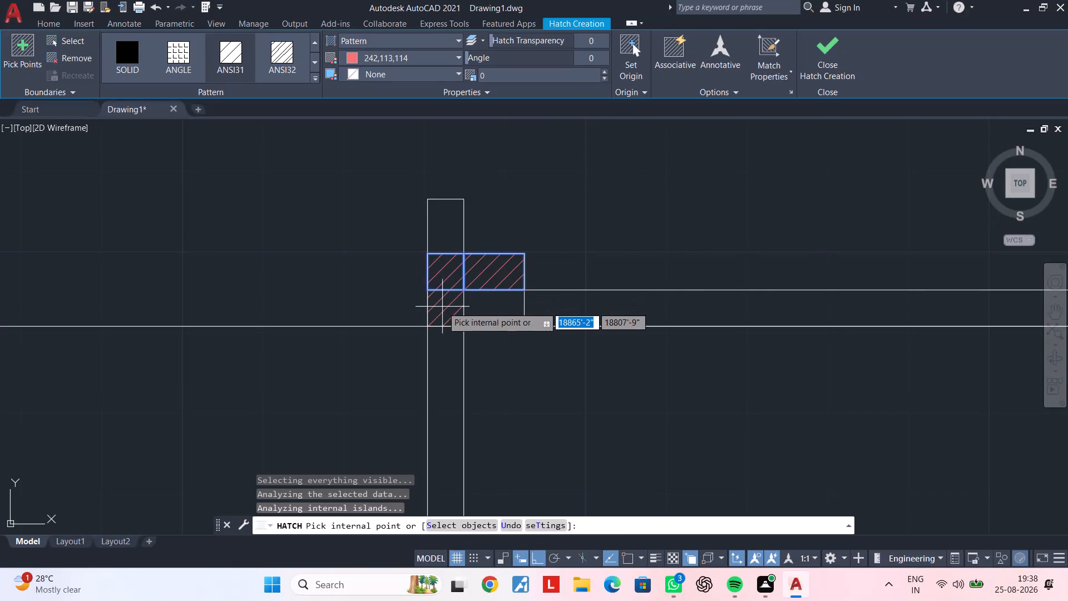
left_click(443, 310)
left_click(489, 309)
scroll(575, 309, "down", 1)
middle_click_drag(573, 309, 476, 314)
key("Escape")
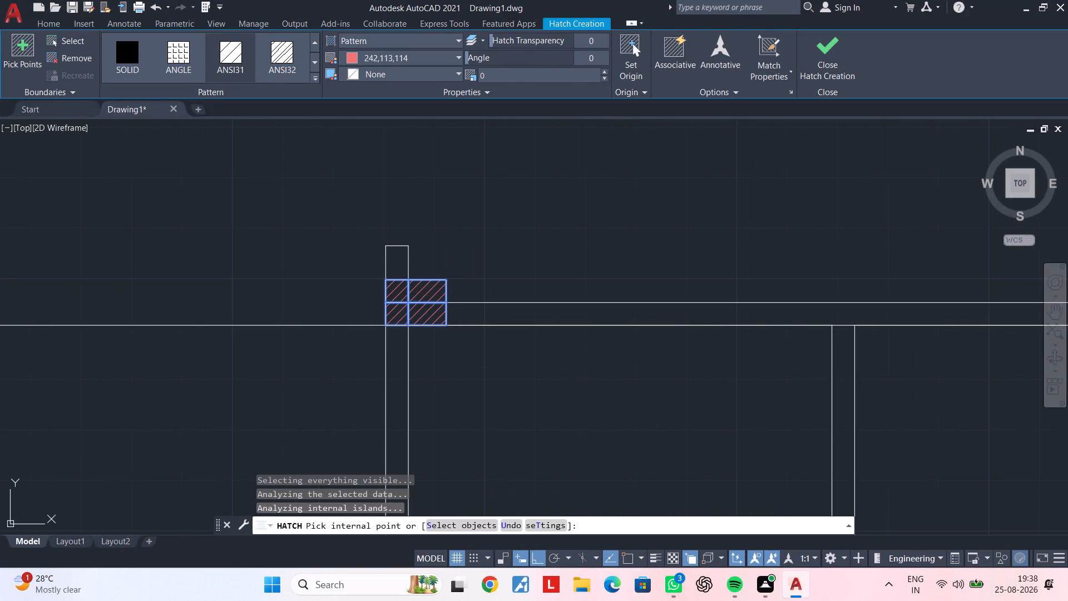
key("Escape")
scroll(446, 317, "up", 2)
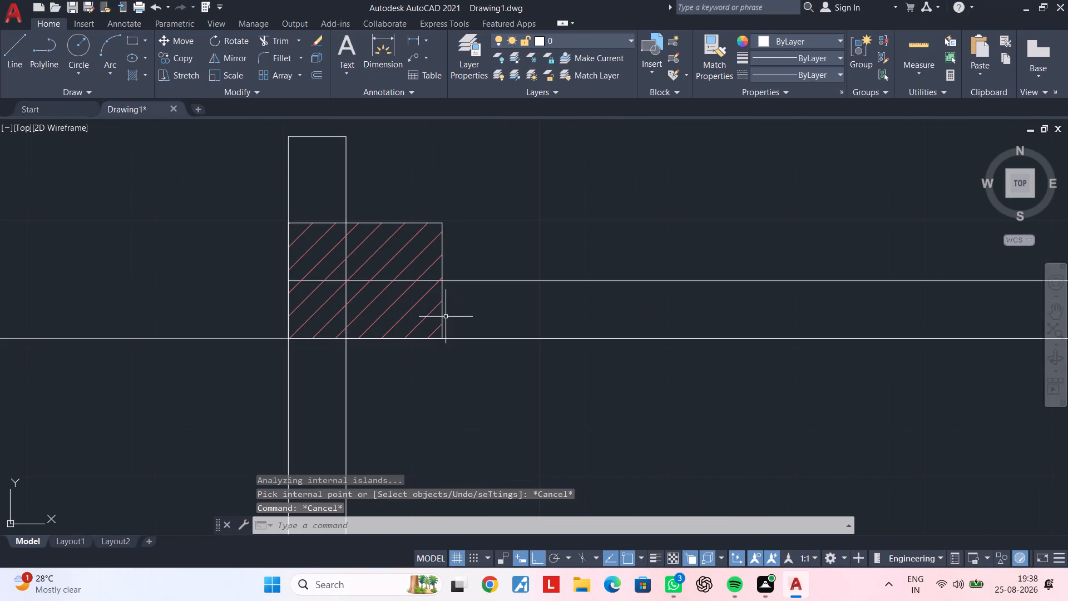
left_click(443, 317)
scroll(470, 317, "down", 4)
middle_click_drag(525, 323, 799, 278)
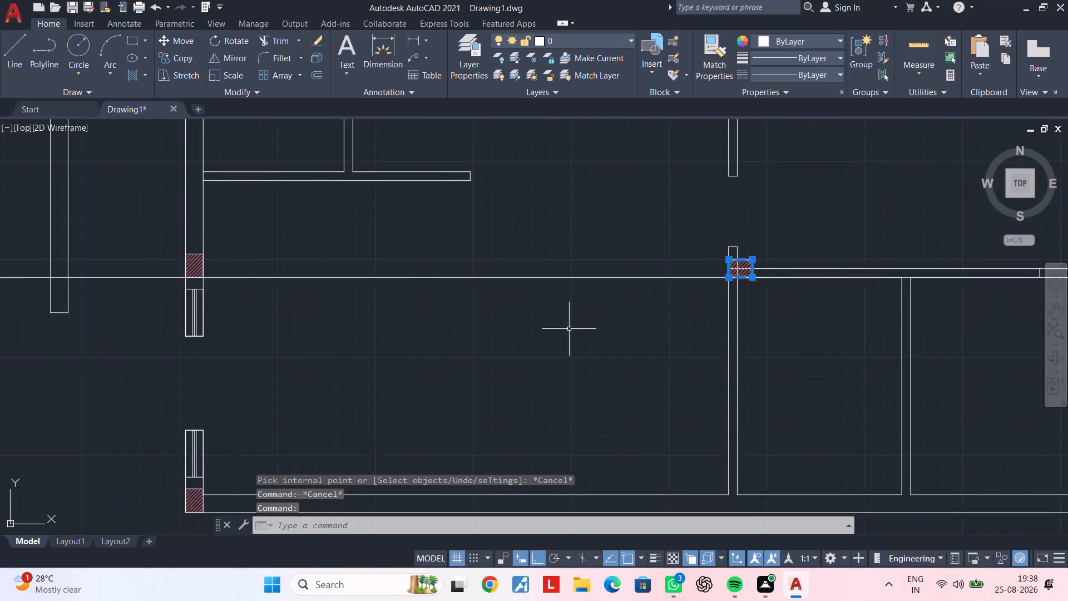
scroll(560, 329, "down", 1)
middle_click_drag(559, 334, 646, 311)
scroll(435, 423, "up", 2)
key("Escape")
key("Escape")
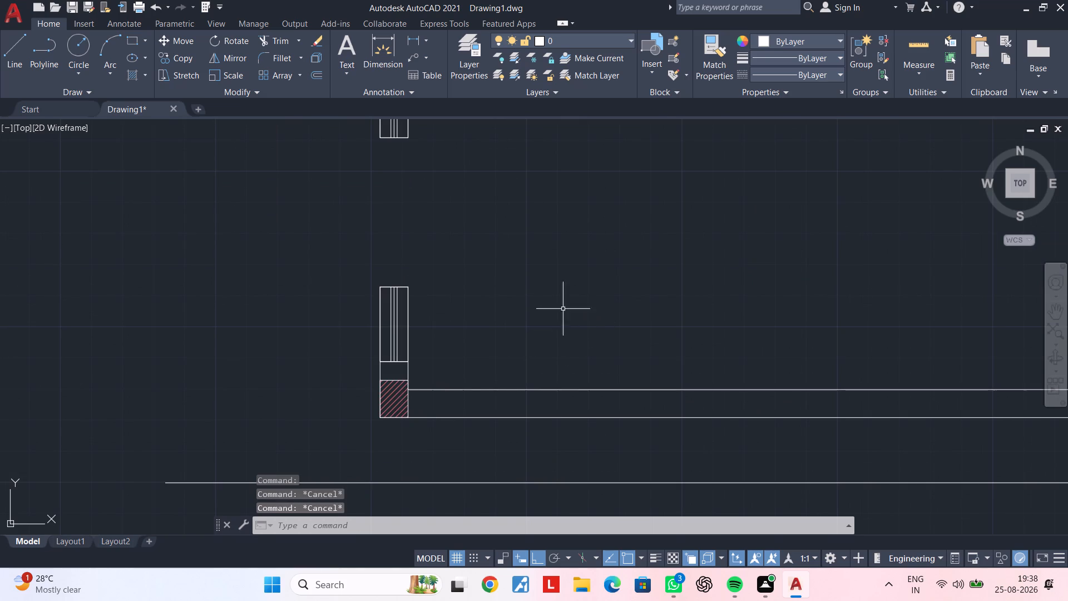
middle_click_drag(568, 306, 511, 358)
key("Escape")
Create a new layer named Column and set its colour to index 40.
left_click(478, 51)
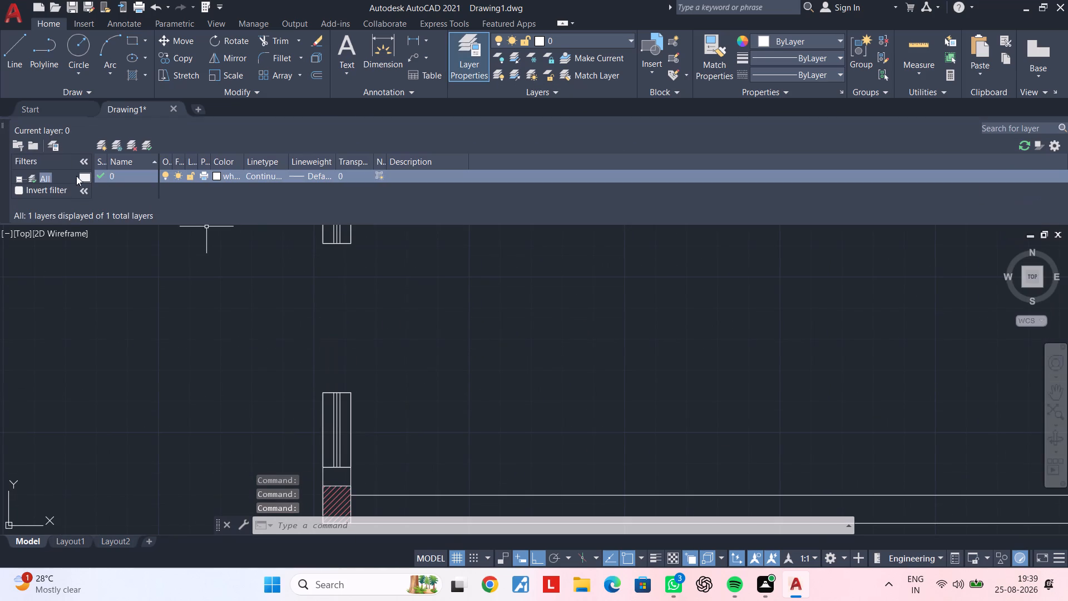
left_click(120, 152)
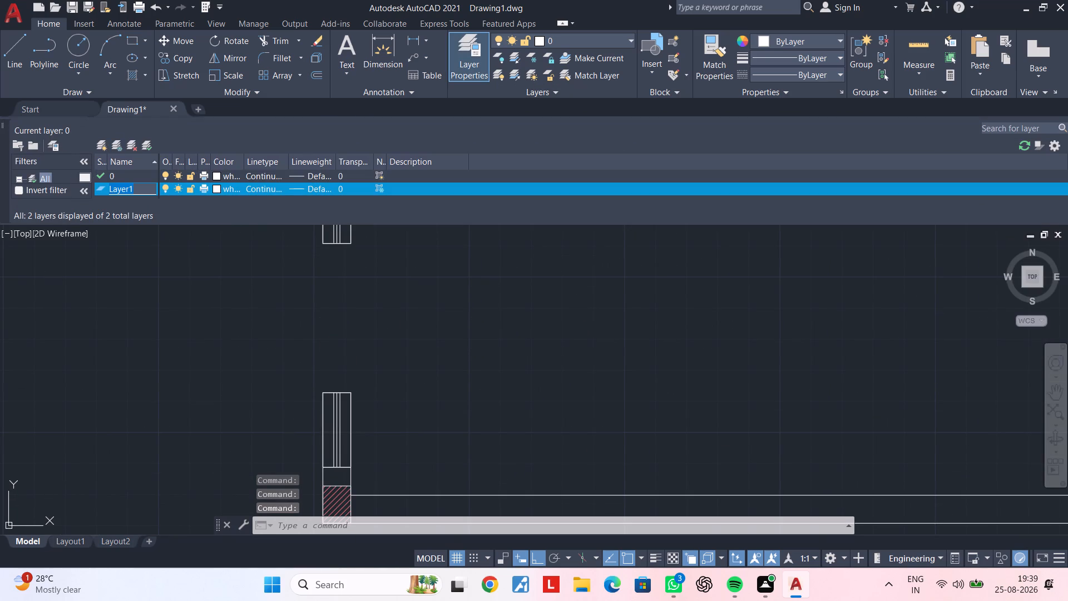
key("BackSpace")
key("shift+c")
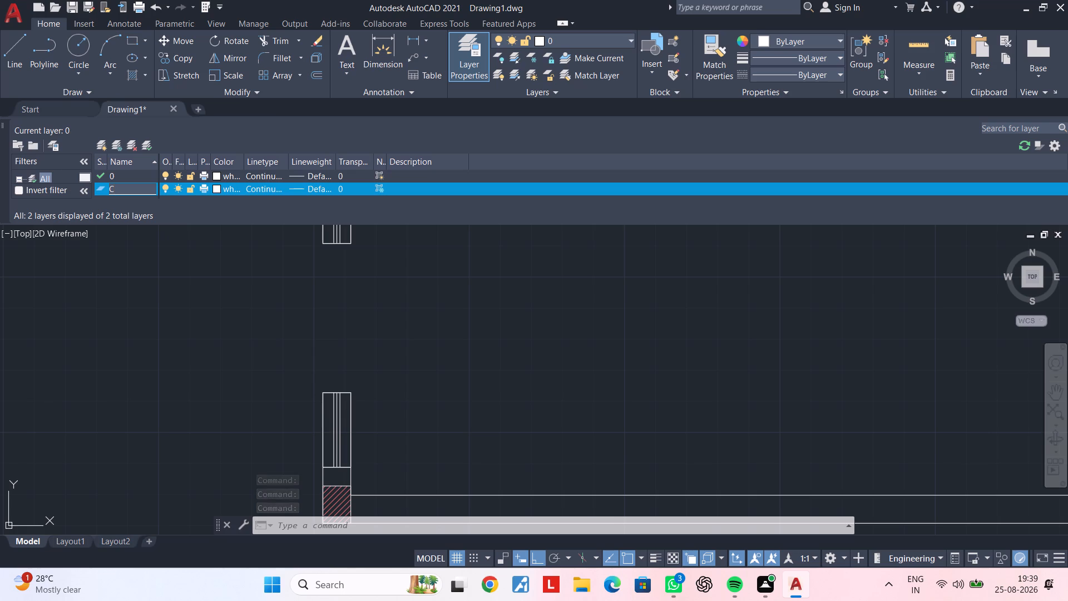
key("o")
type("lumn")
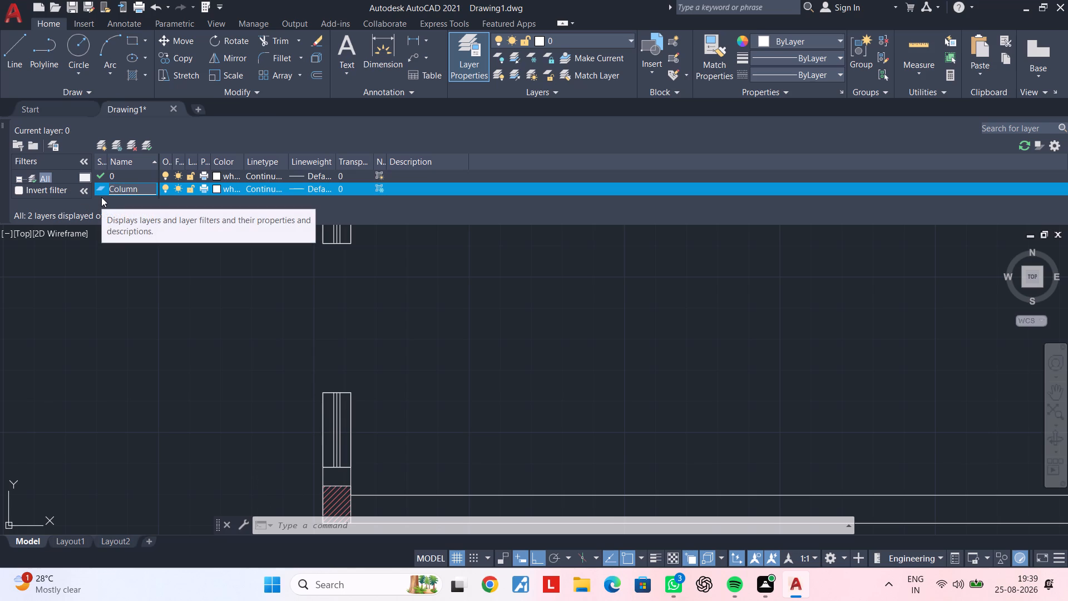
left_click(215, 188)
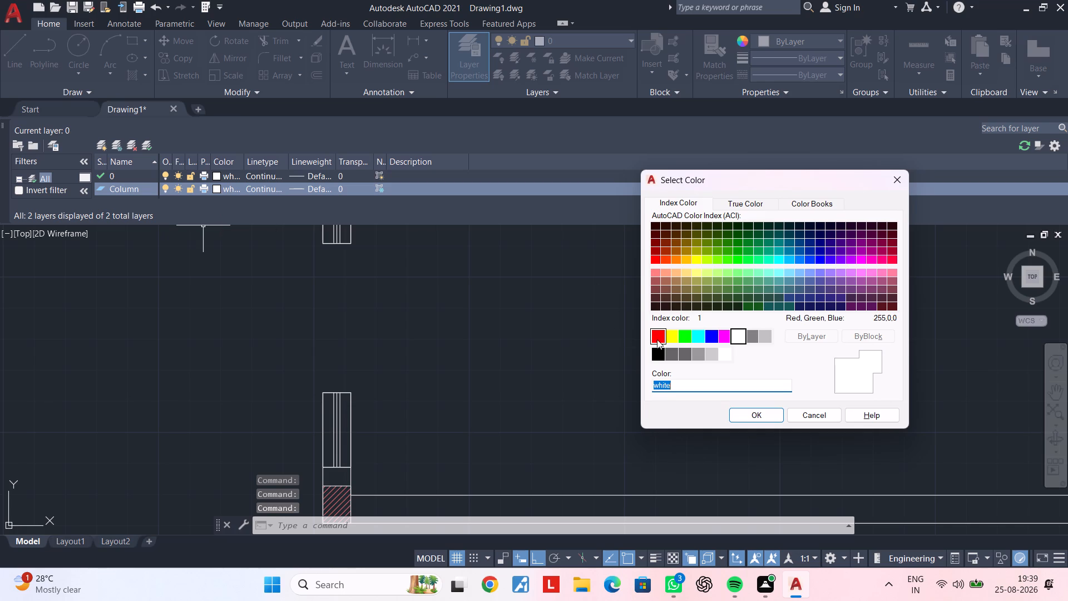
left_click(687, 259)
left_click(758, 415)
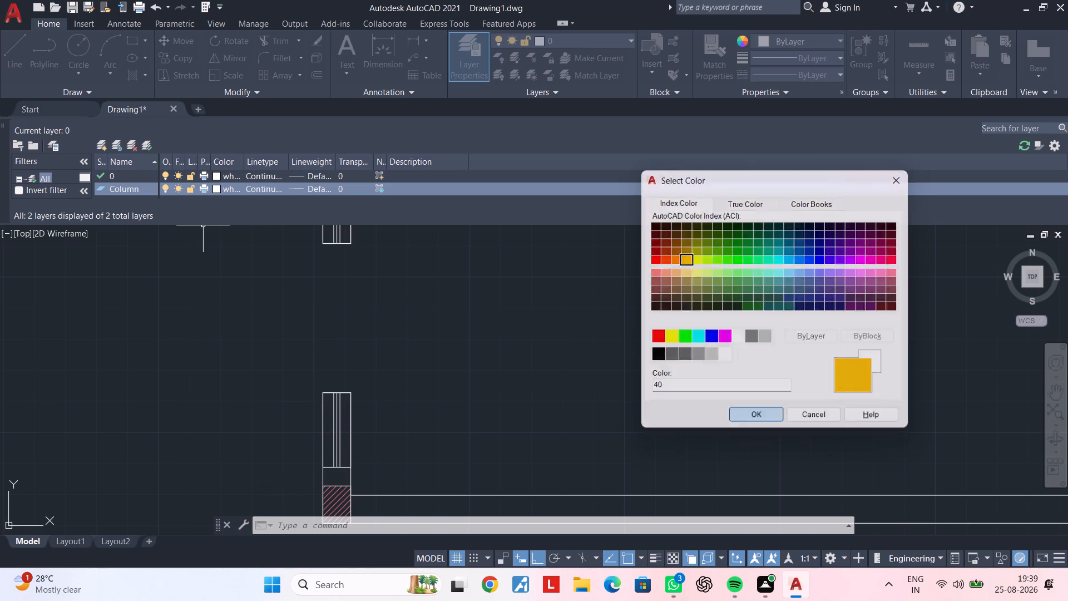
scroll(667, 338, "down", 3)
middle_click_drag(657, 334, 645, 297)
key("Escape")
key("Escape")
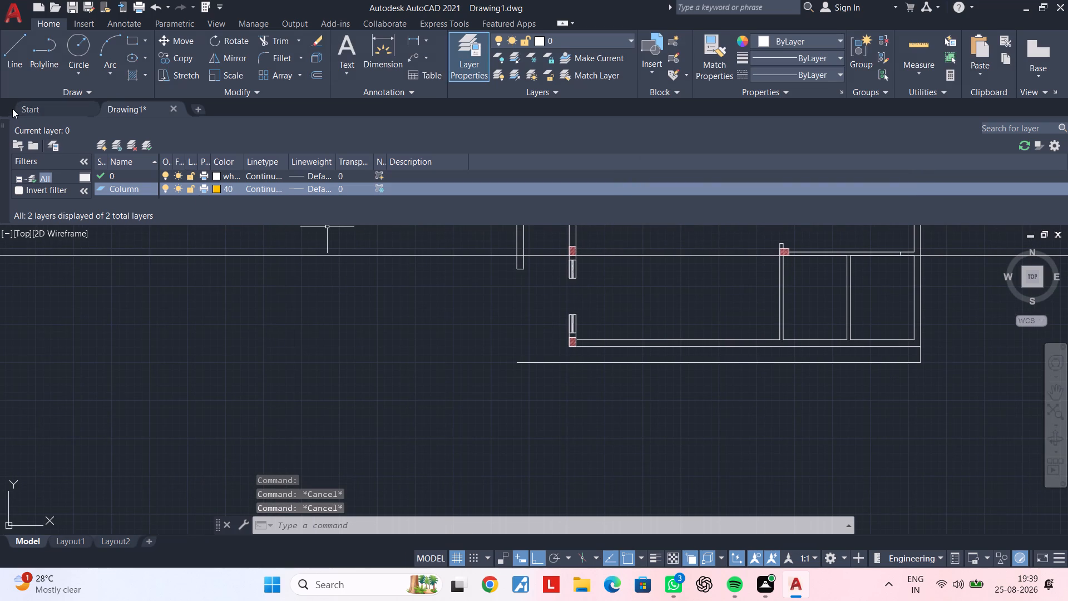
left_click(2, 122)
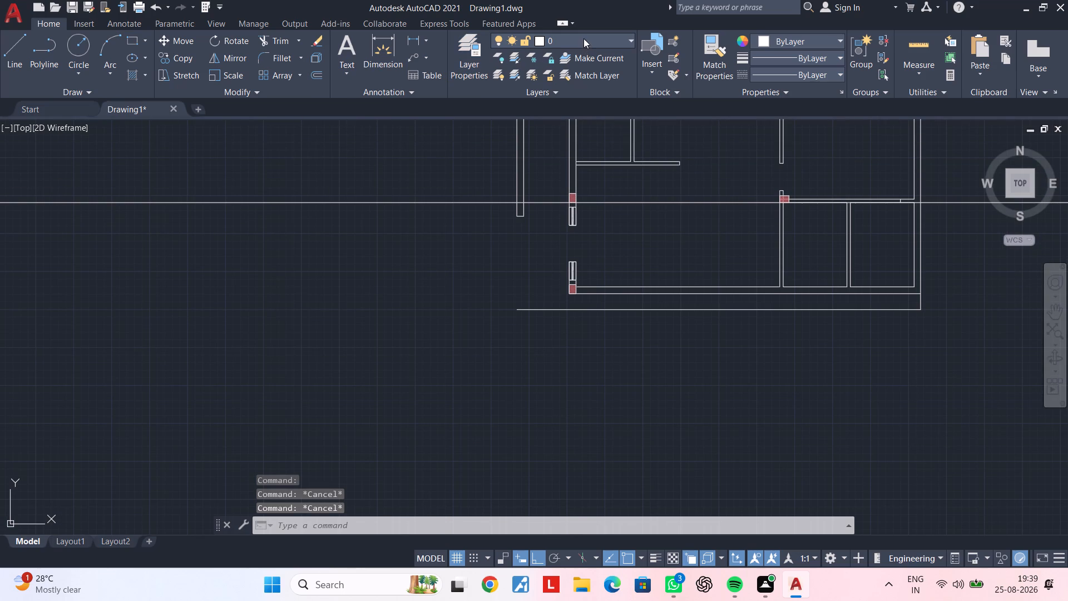
Make the Column layer current.
left_click(584, 38)
left_click(560, 76)
Assign the outlines of the two outer-wall columns beside the windows and the junction column to the Column layer.
middle_click_drag(596, 203, 528, 199)
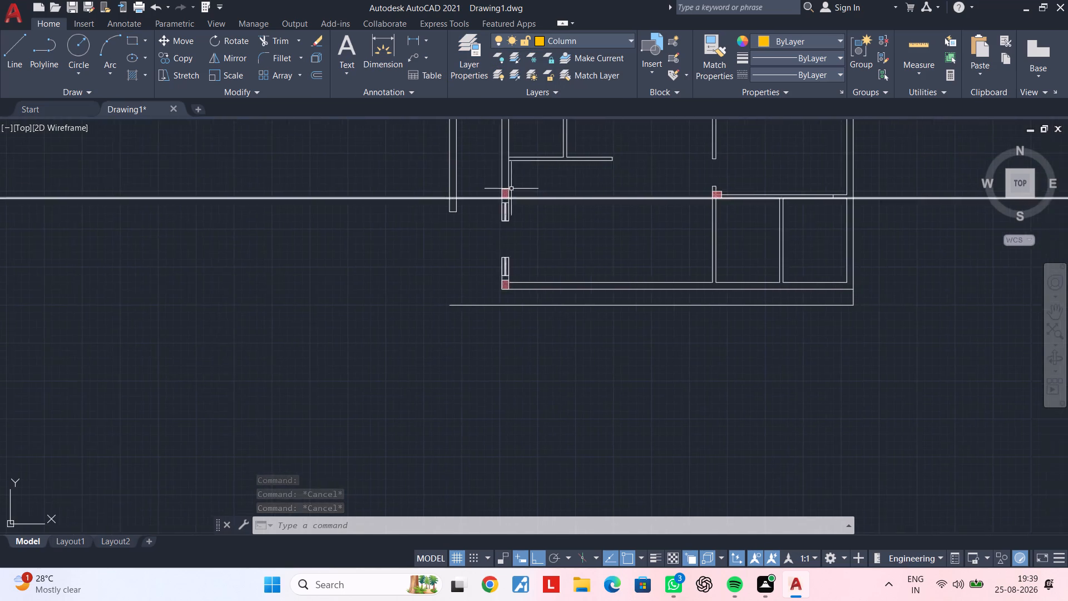
scroll(508, 185, "up", 5)
left_click(473, 208)
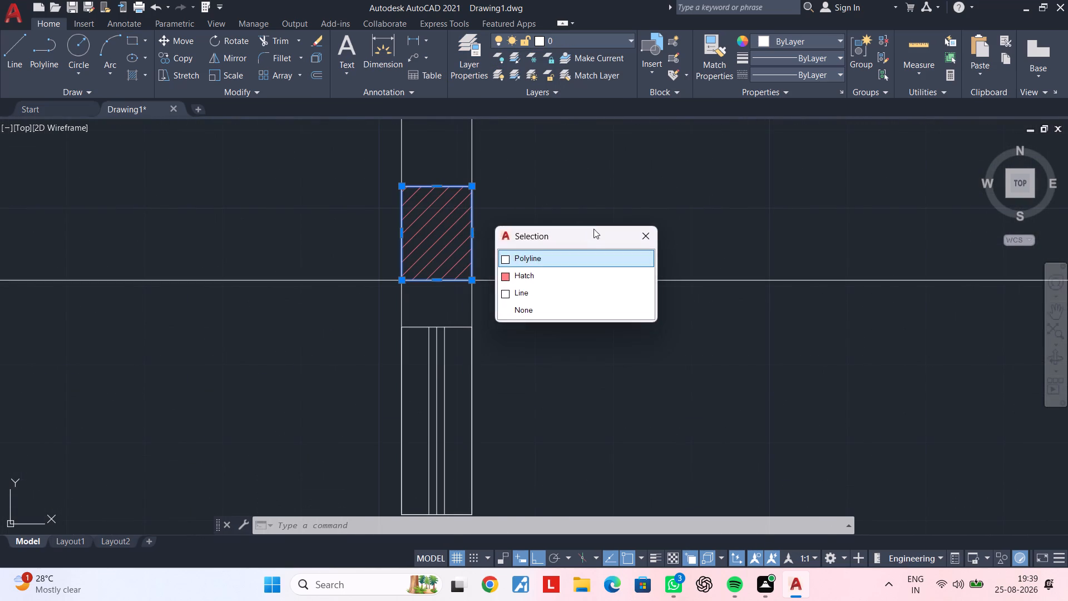
scroll(594, 228, "down", 1)
middle_click_drag(594, 224, 573, 92)
scroll(516, 327, "down", 3)
middle_click_drag(522, 318, 518, 200)
scroll(488, 346, "up", 3)
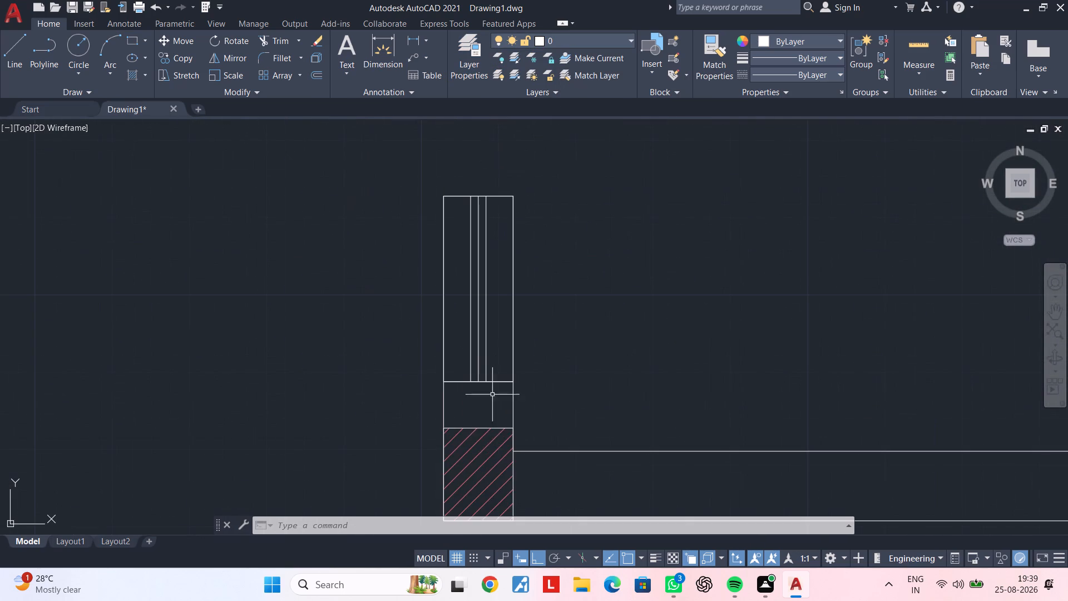
left_click(487, 428)
scroll(710, 323, "down", 2)
middle_click_drag(734, 313, 239, 326)
scroll(615, 297, "down", 3)
middle_click_drag(646, 282, 354, 466)
scroll(550, 356, "up", 4)
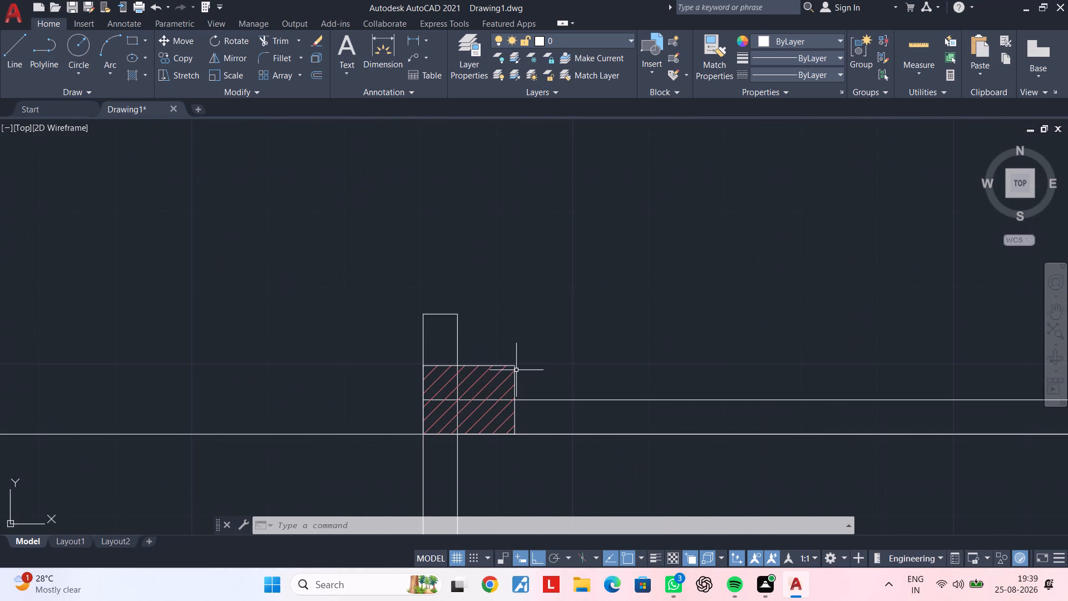
left_click(516, 370)
scroll(567, 335, "down", 2)
left_click(566, 40)
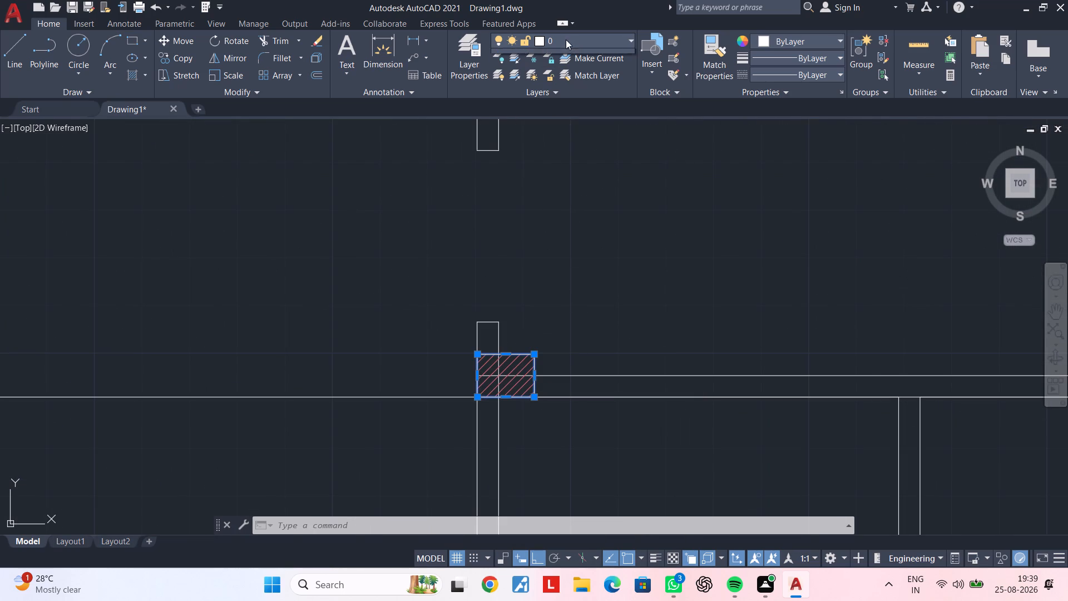
left_click(557, 73)
key("Escape")
Copy the hatched junction column by its lower west corner eastward along the horizontal wall, just short of the short cross line.
middle_click_drag(619, 283, 689, 249)
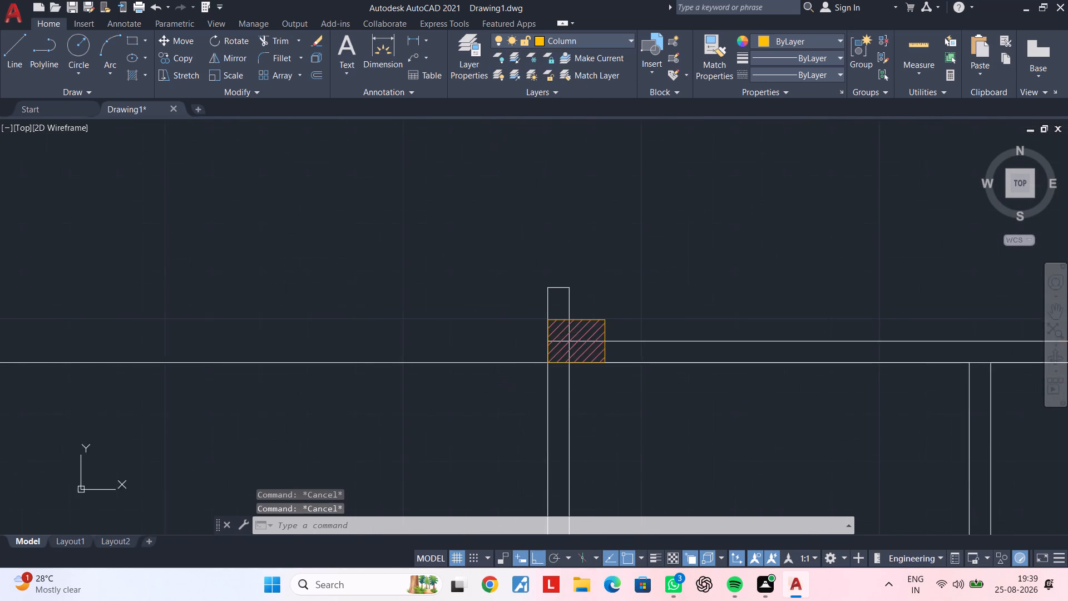
scroll(691, 255, "down", 3)
middle_click_drag(686, 257, 560, 251)
key("Escape")
key("Escape")
scroll(527, 287, "up", 3)
middle_click_drag(584, 281, 513, 322)
key("Escape")
left_click(436, 228)
left_click(549, 326)
middle_click_drag(622, 349, 512, 349)
type("co")
key("space")
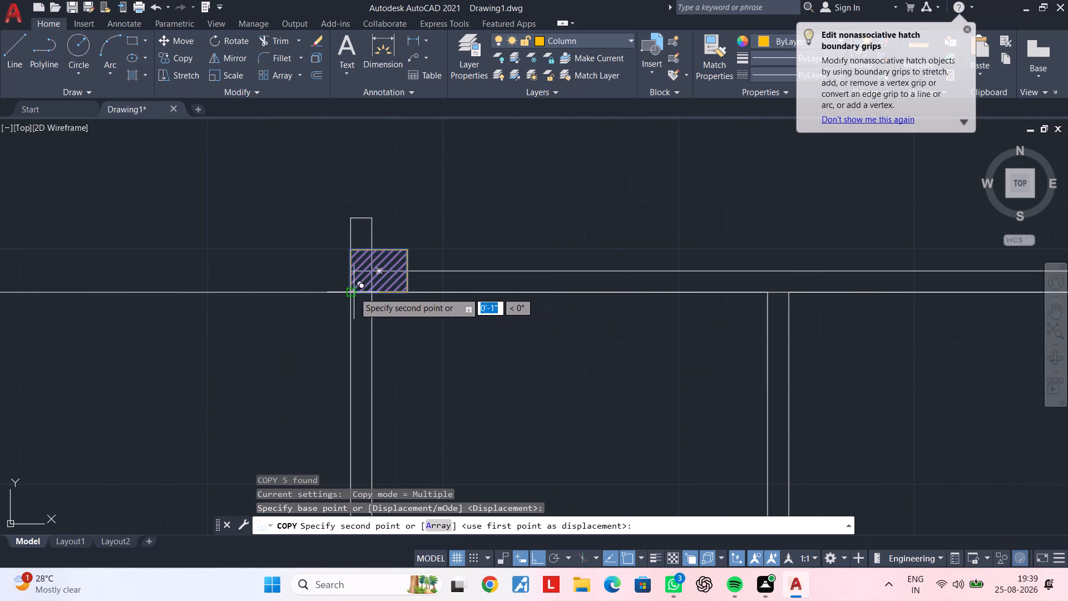
left_click(354, 292)
middle_click_drag(708, 302, 343, 306)
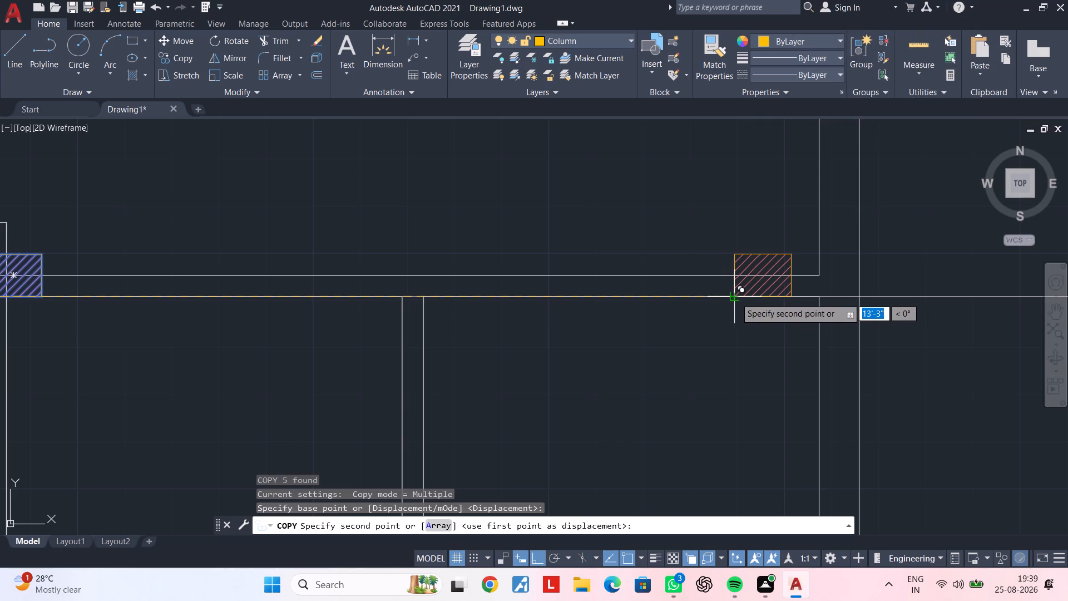
left_click(666, 298)
key("Escape")
key("Escape")
Move the copied column by its lower east corner to the lower end of the short cross line near the east wall.
middle_click_drag(703, 320, 657, 318)
key("Escape")
key("Escape")
left_click_drag(597, 210, 602, 218)
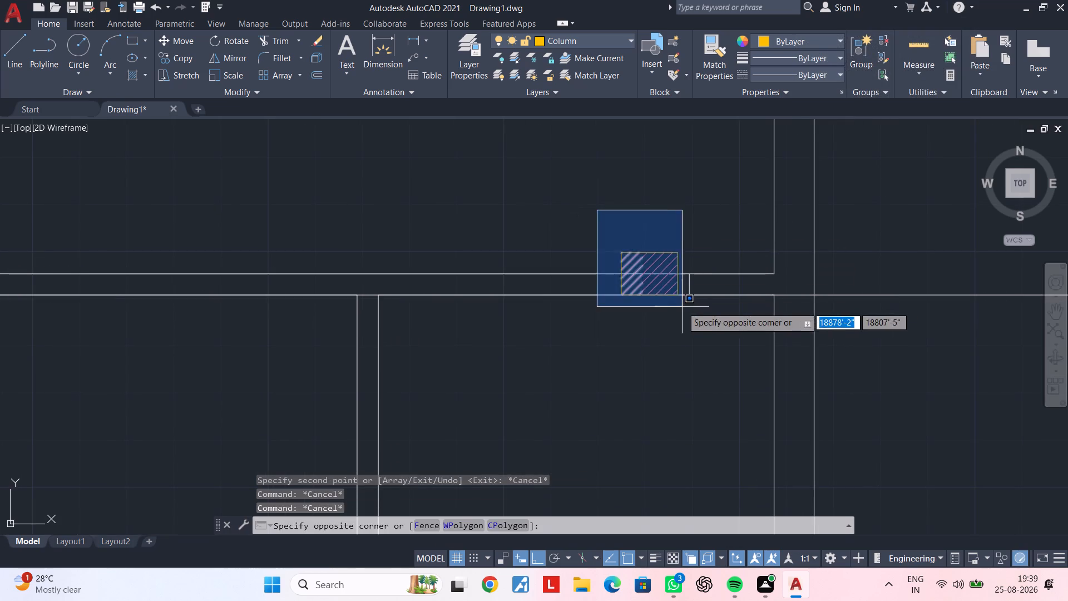
left_click(684, 311)
type("m")
key("space")
scroll(680, 307, "up", 3)
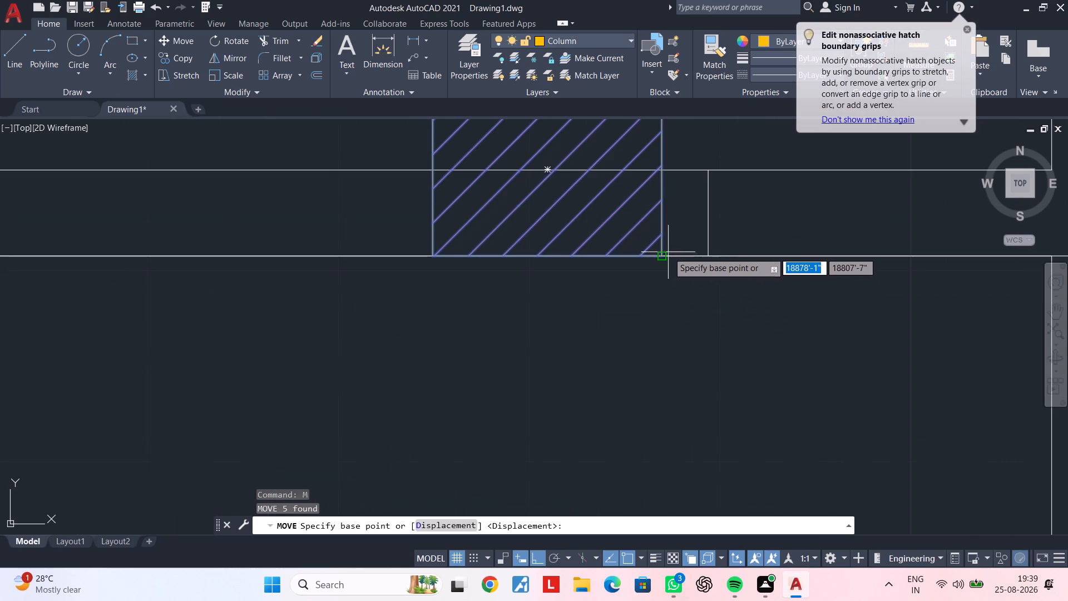
left_click(663, 257)
left_click(710, 255)
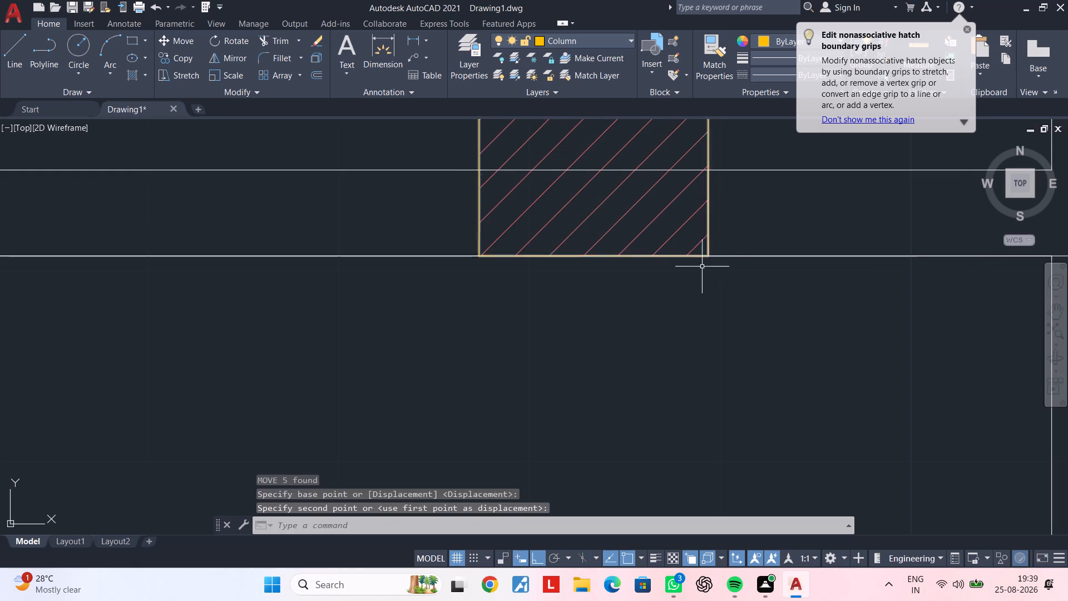
Erase the short cross line at the moved column's east edge near the east wall.
key("Escape")
key("Escape")
middle_click_drag(736, 219, 717, 278)
scroll(693, 258, "up", 2)
left_click(678, 240)
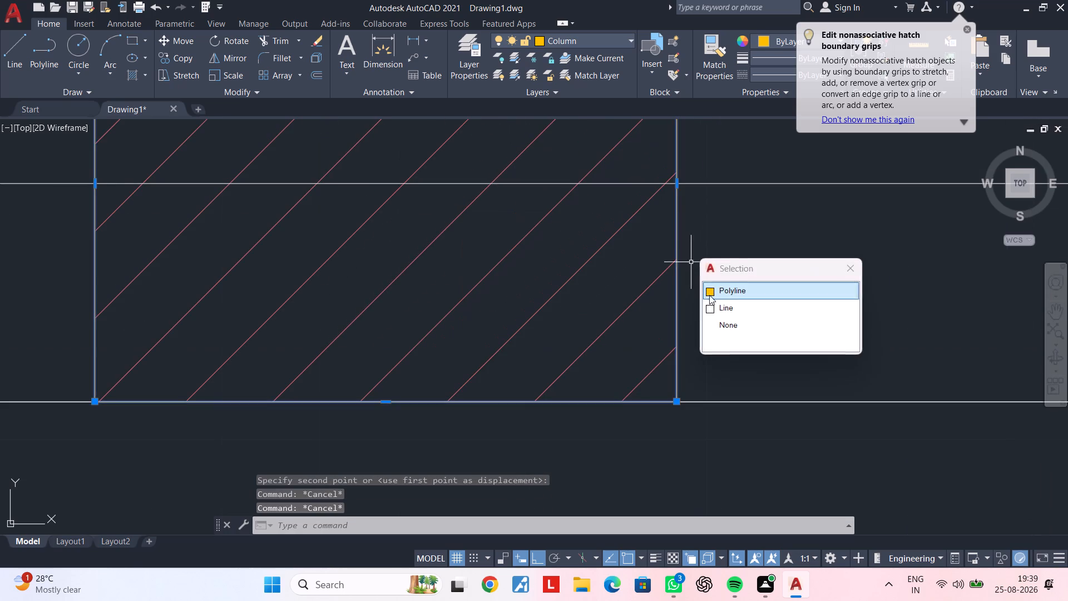
left_click(738, 311)
key("Delete")
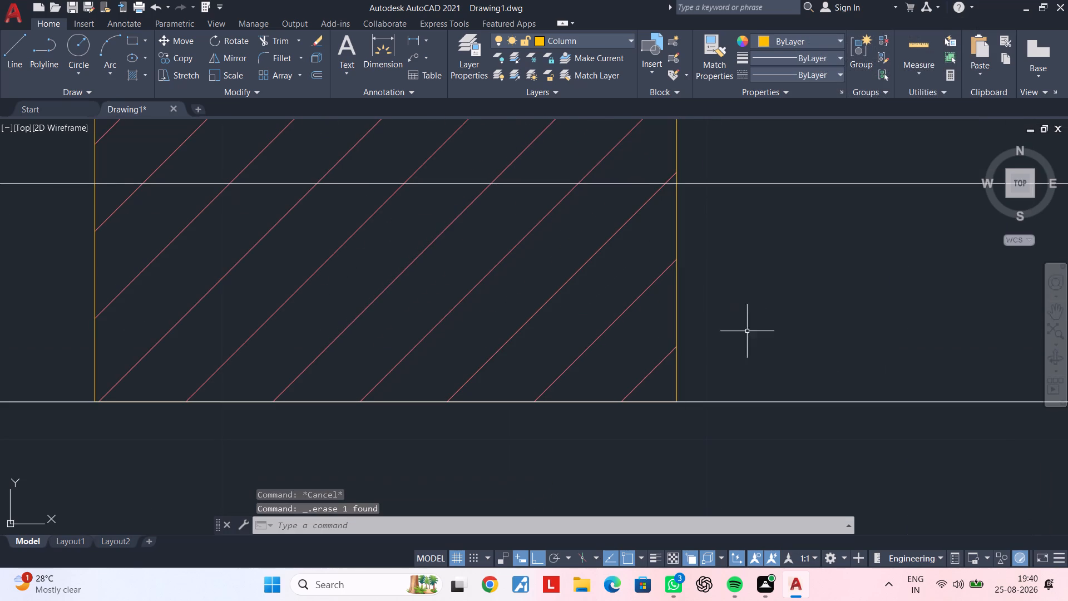
Erase the long horizontal construction line running across the plan through the column by the upper window.
scroll(755, 344, "down", 3)
middle_click_drag(754, 369, 738, 408)
key("Escape")
key("Escape")
scroll(688, 398, "down", 3)
middle_click_drag(686, 398, 805, 368)
key("Escape")
middle_click_drag(743, 386, 783, 372)
key("Escape")
key("Escape")
middle_click_drag(740, 384, 797, 353)
middle_click_drag(802, 373, 705, 376)
scroll(711, 376, "down", 2)
middle_click_drag(712, 376, 852, 352)
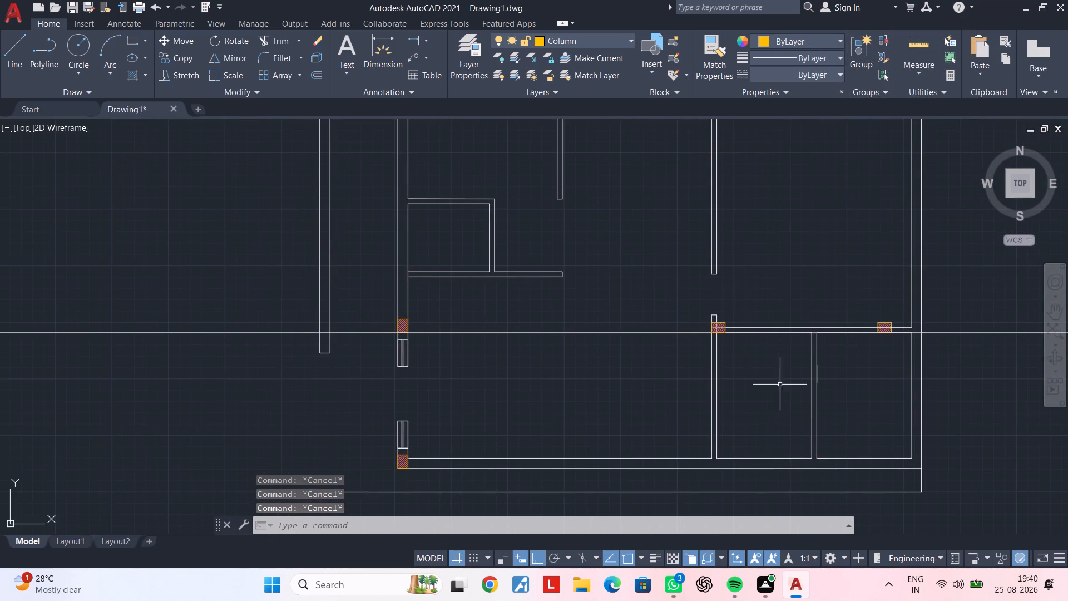
middle_click_drag(754, 378, 675, 392)
middle_click_drag(684, 378, 688, 350)
middle_click_drag(696, 348, 613, 355)
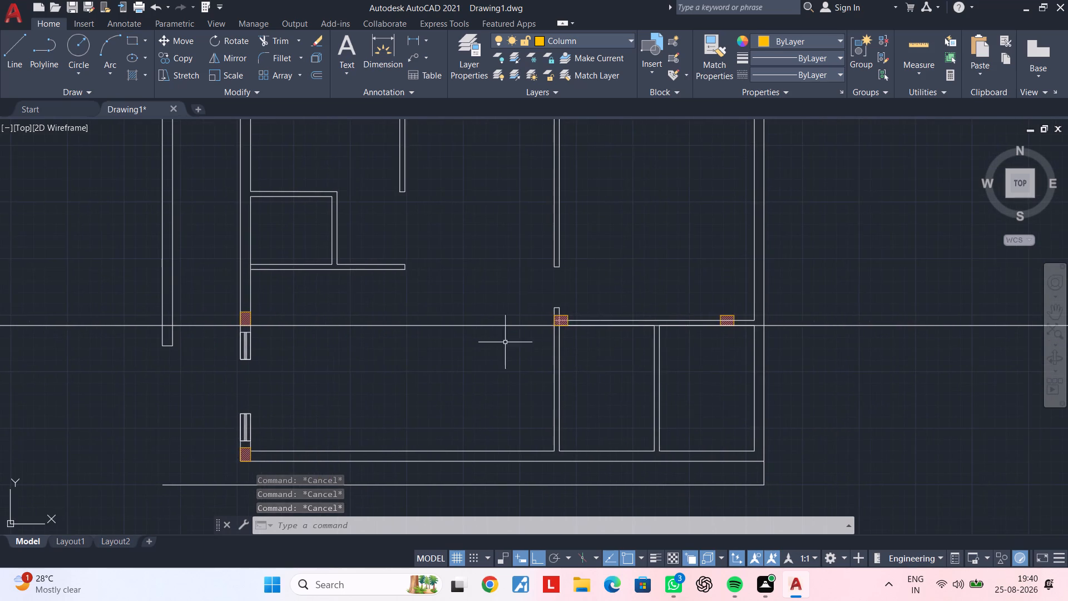
middle_click_drag(483, 337, 511, 382)
left_click(506, 370)
key("Delete")
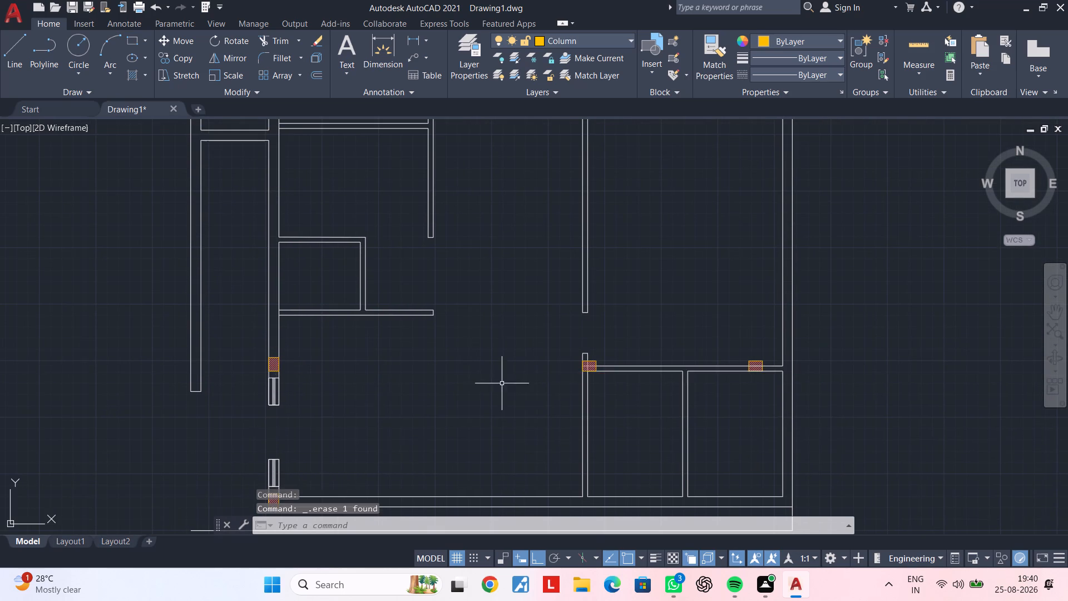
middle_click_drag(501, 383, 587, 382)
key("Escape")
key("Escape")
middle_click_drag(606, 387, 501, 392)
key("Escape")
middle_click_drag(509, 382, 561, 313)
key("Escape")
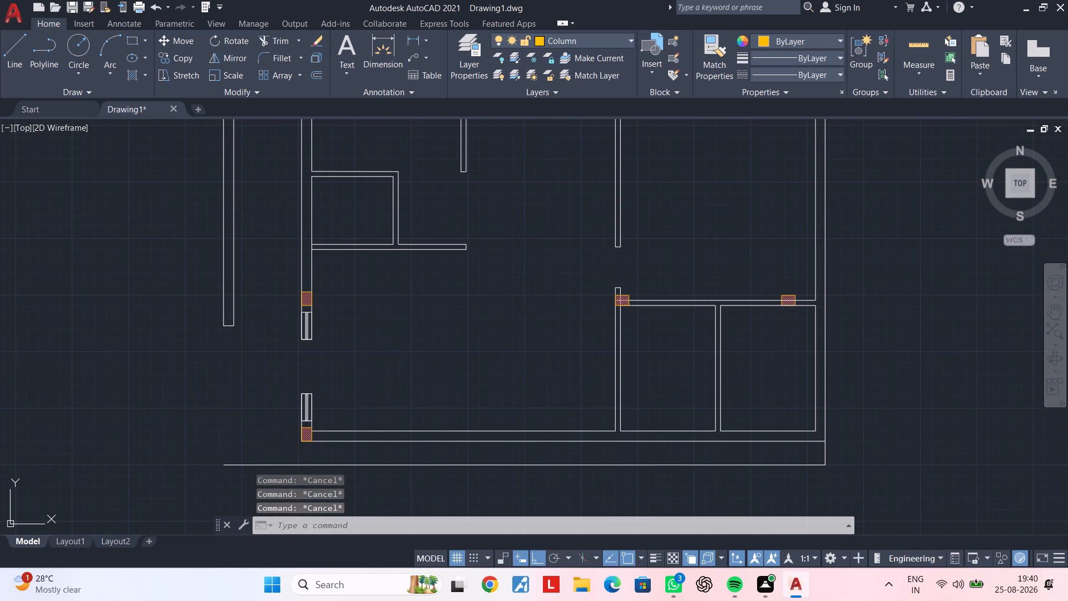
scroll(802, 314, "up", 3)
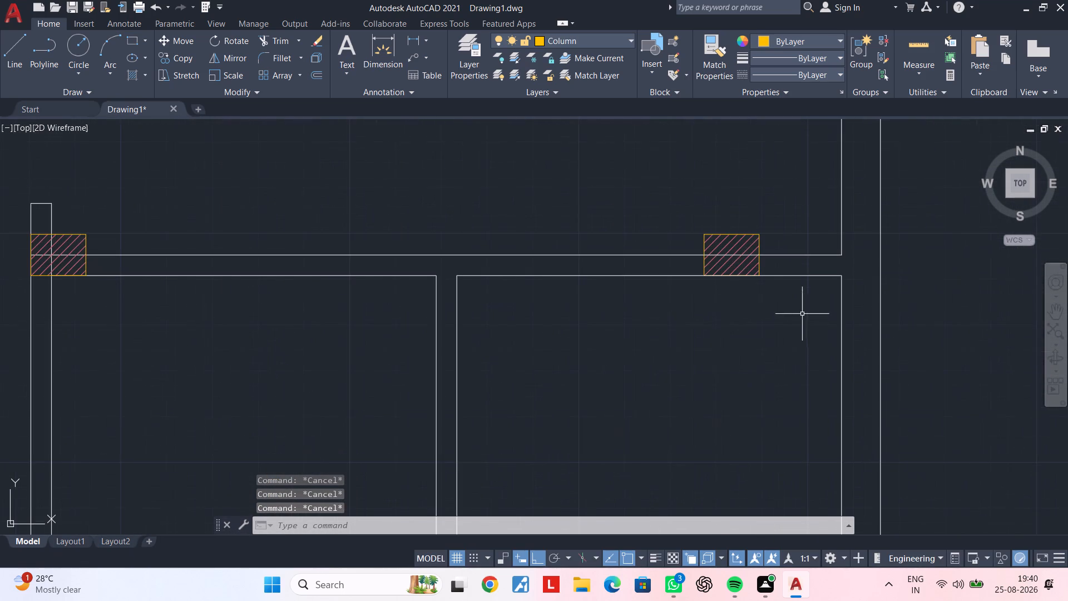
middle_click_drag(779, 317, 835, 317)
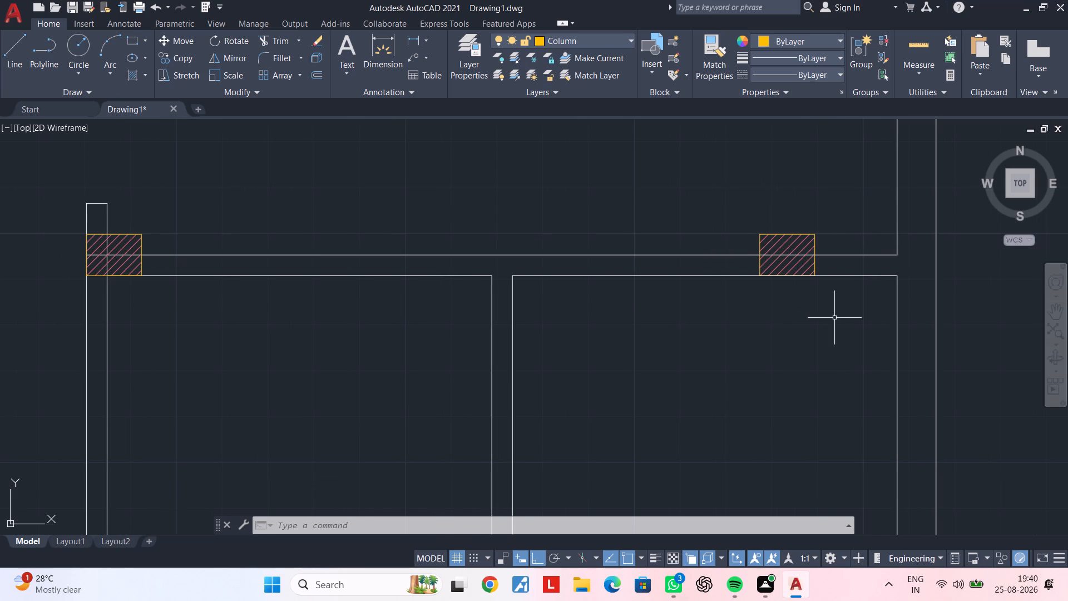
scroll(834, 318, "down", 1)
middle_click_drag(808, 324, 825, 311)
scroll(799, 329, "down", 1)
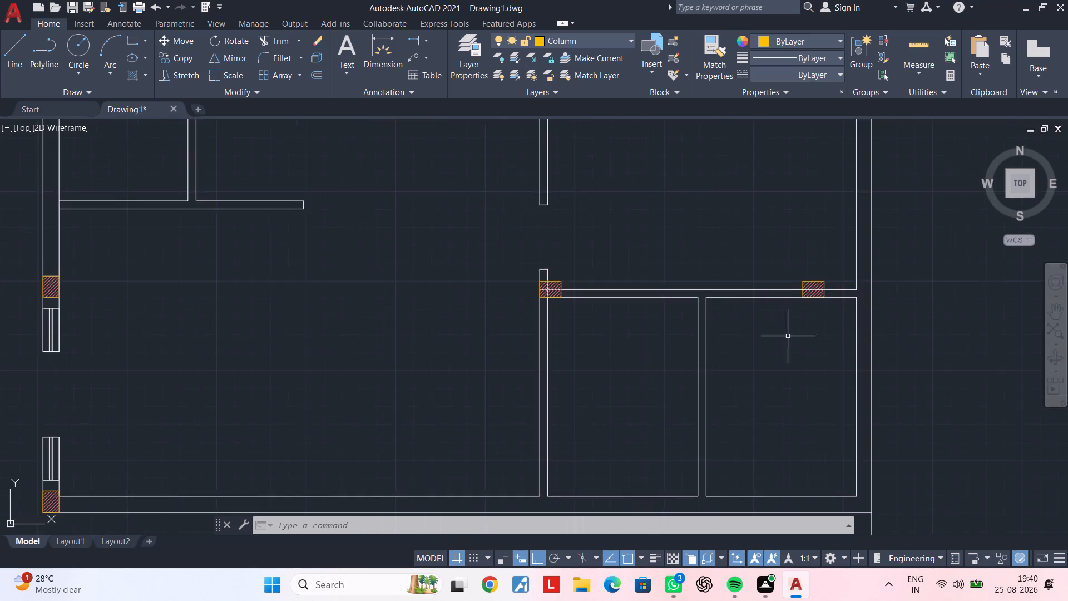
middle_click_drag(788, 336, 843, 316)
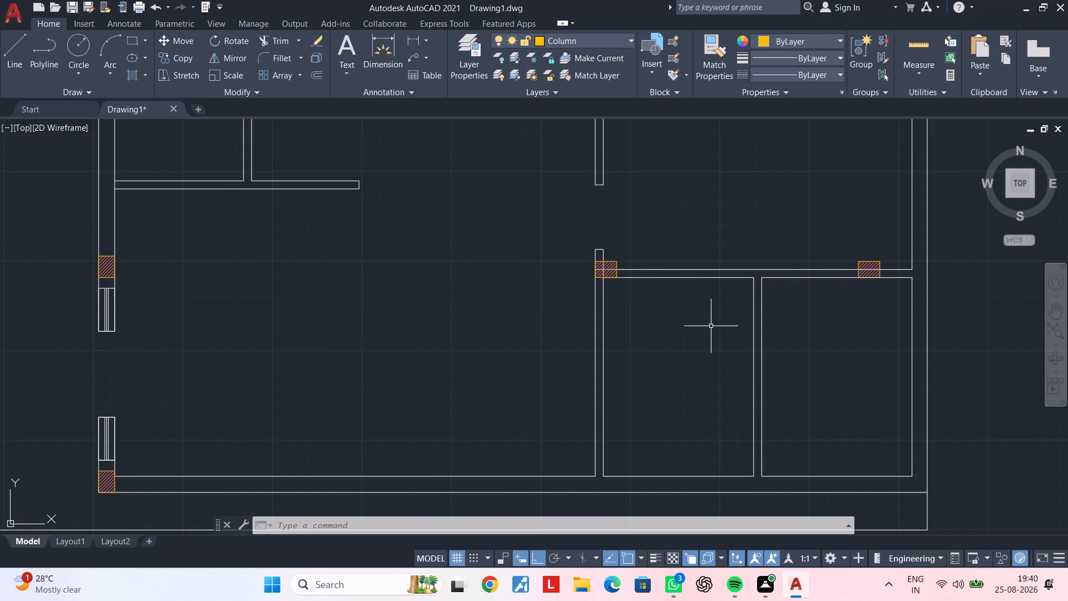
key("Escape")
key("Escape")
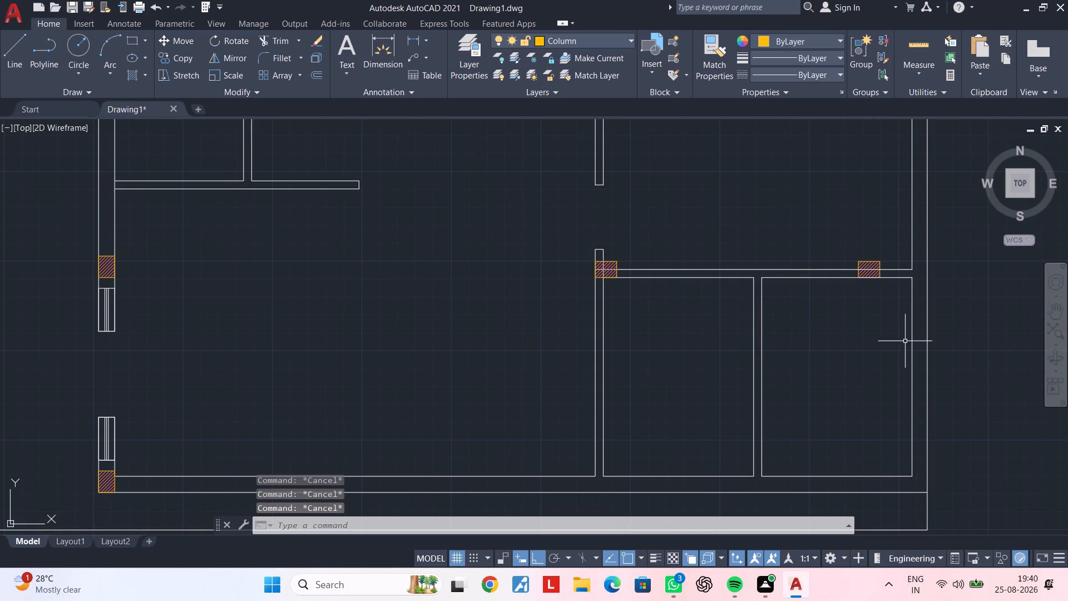
Offset the east wall's inner face below the horizontal wall 2' westward as a guide line.
middle_click_drag(902, 343, 695, 383)
scroll(672, 316, "up", 3)
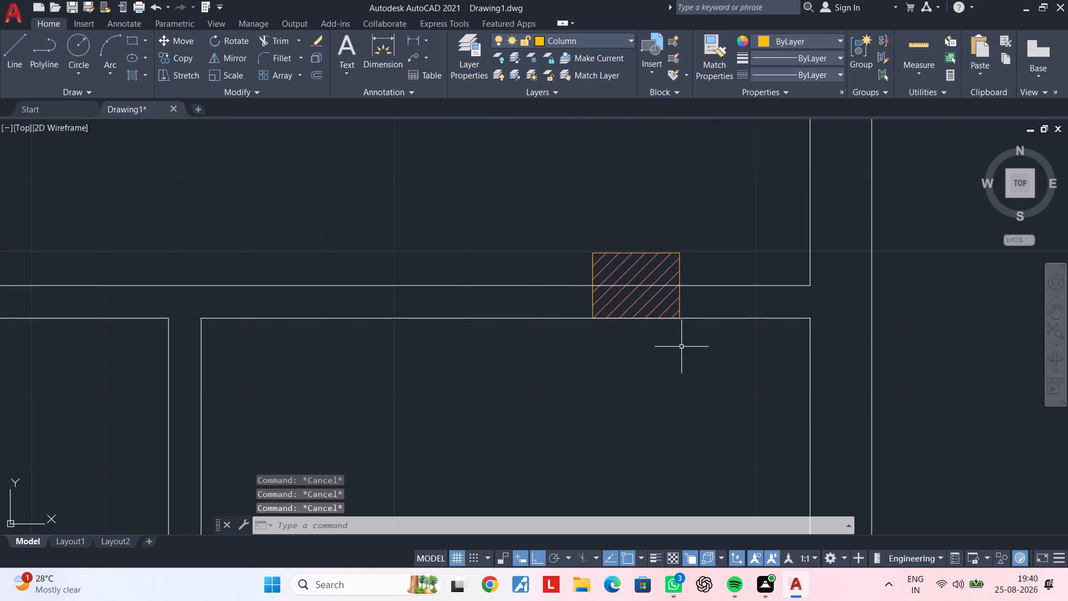
middle_click_drag(689, 346, 664, 347)
key("Escape")
key("Escape")
key("Escape")
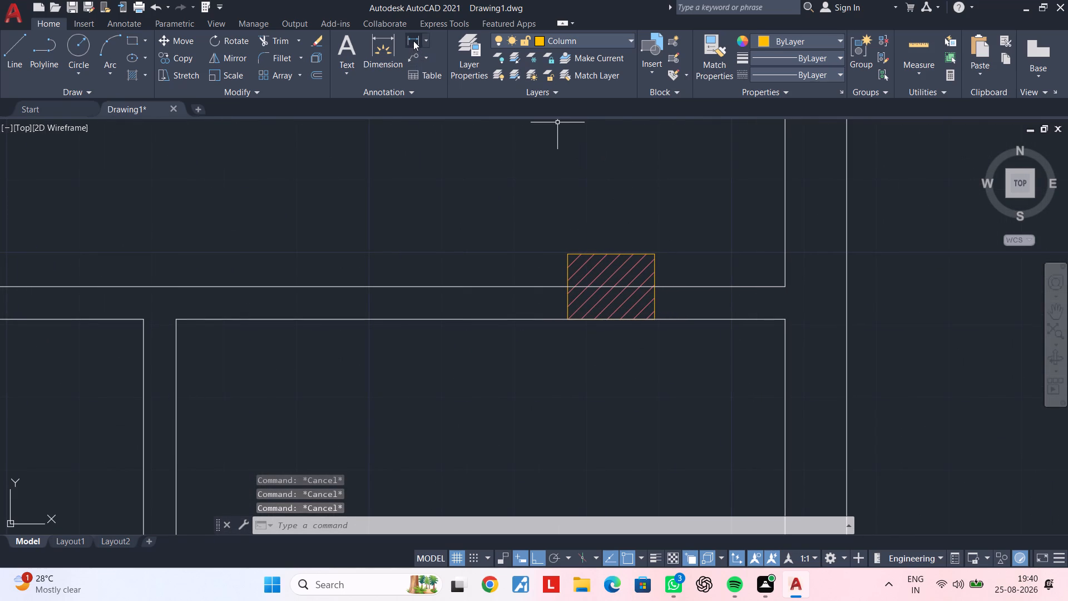
key("Escape")
key("Escape")
type("of 2'")
key("Return")
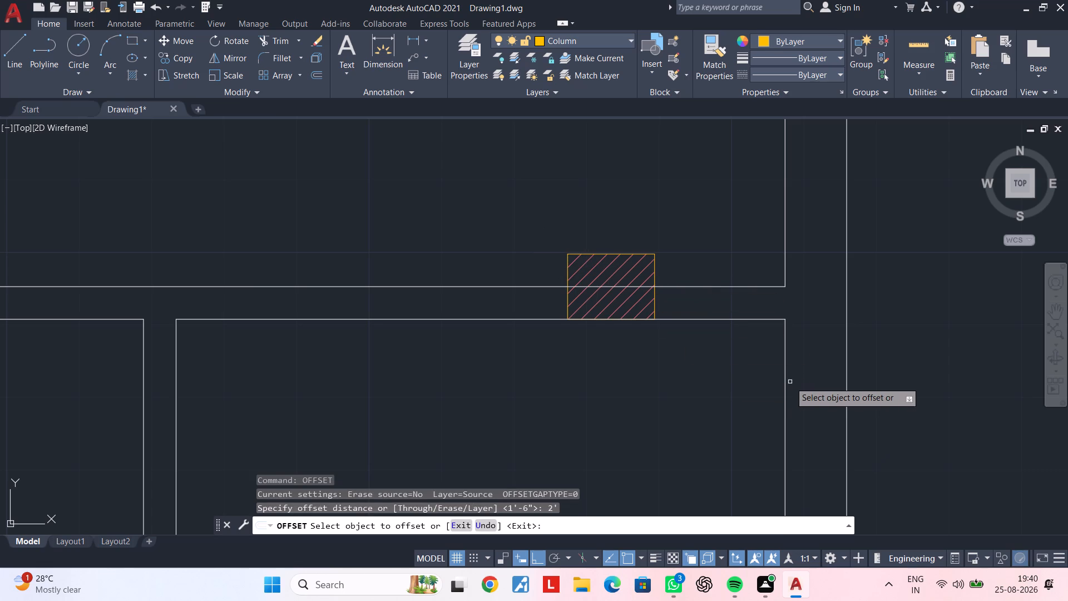
left_click(787, 383)
left_click(655, 393)
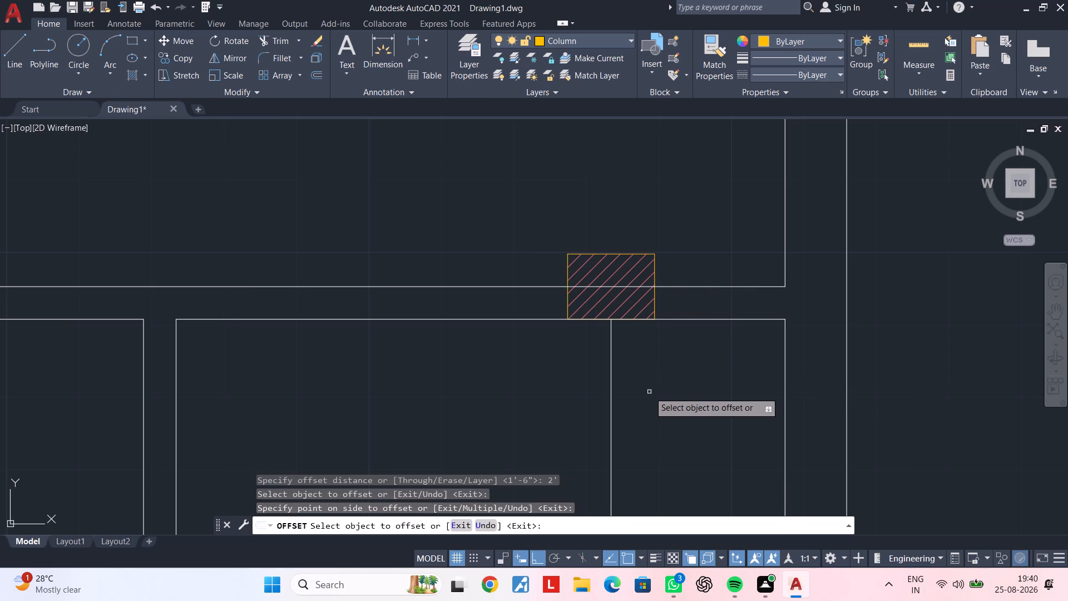
middle_click_drag(668, 386, 724, 381)
key("Escape")
key("Escape")
key("Escape")
key("Escape")
Move the hatched column near the east wall by its lower east corner to the upper end of the offset guide line.
left_click_drag(601, 215, 609, 226)
left_click(721, 334)
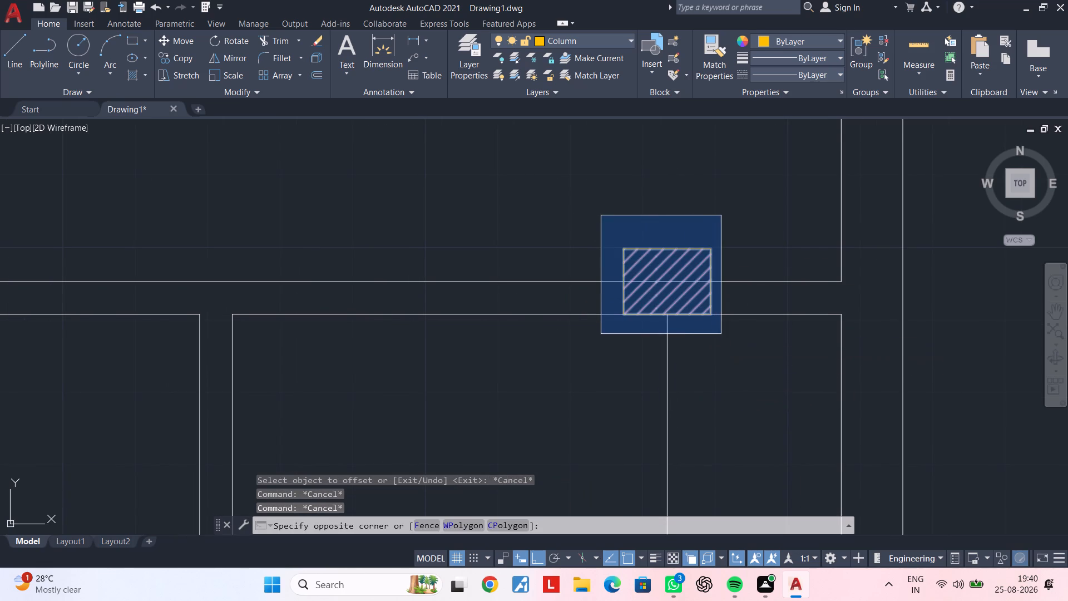
type("m")
key("space")
left_click(713, 317)
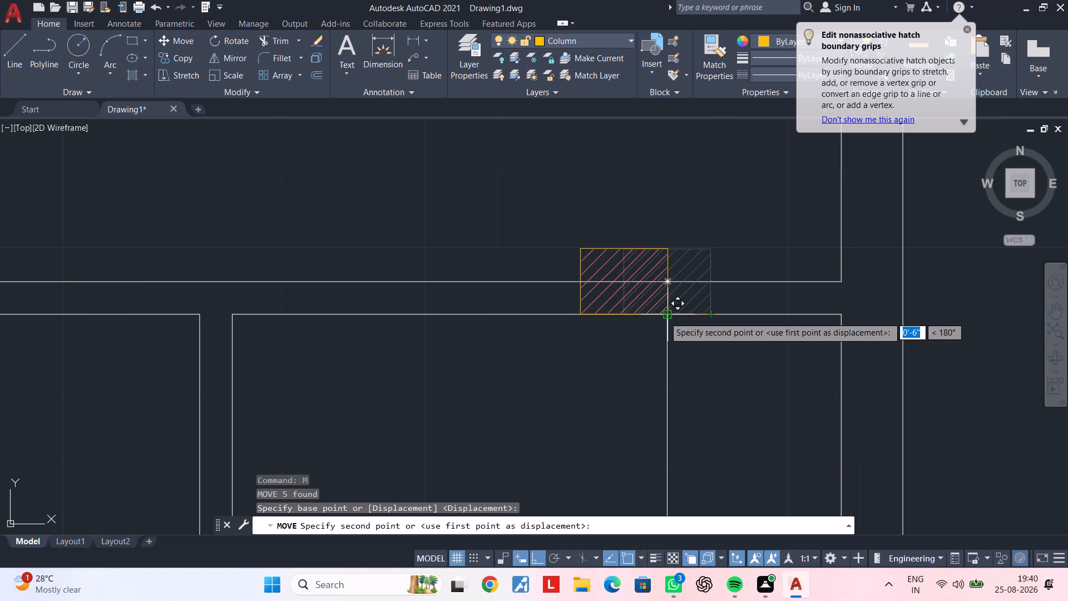
left_click(664, 317)
key("Escape")
key("Escape")
Erase the 2' offset guide line below the moved column.
middle_click_drag(736, 377, 763, 356)
key("Escape")
left_click(753, 357)
left_click(661, 375)
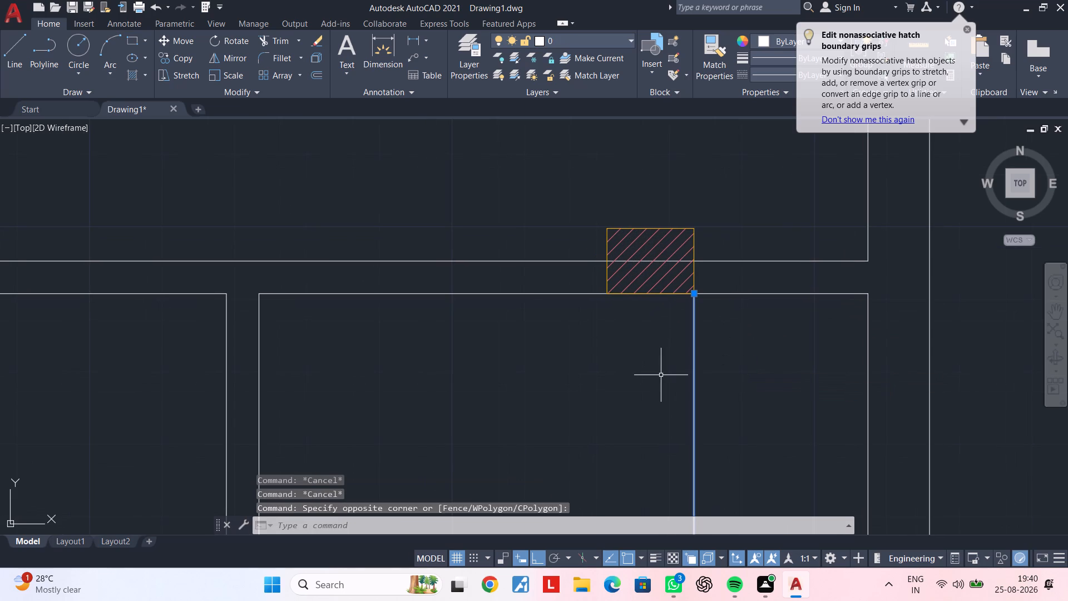
key("Delete")
Draw two vertical construction lines through the east and west edges of the column near the east wall.
scroll(662, 378, "down", 3)
middle_click_drag(664, 381, 834, 362)
key("Escape")
middle_click_drag(834, 366, 789, 407)
key("Escape")
scroll(760, 407, "down", 1)
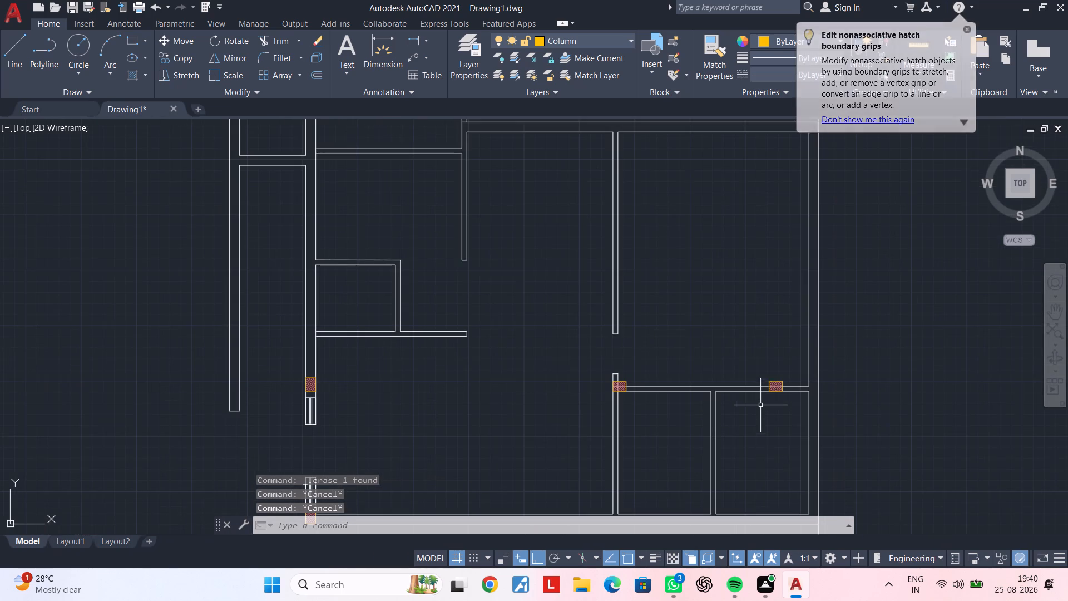
key("Escape")
key("Escape")
middle_click_drag(734, 353, 731, 367)
key("Escape")
key("Escape")
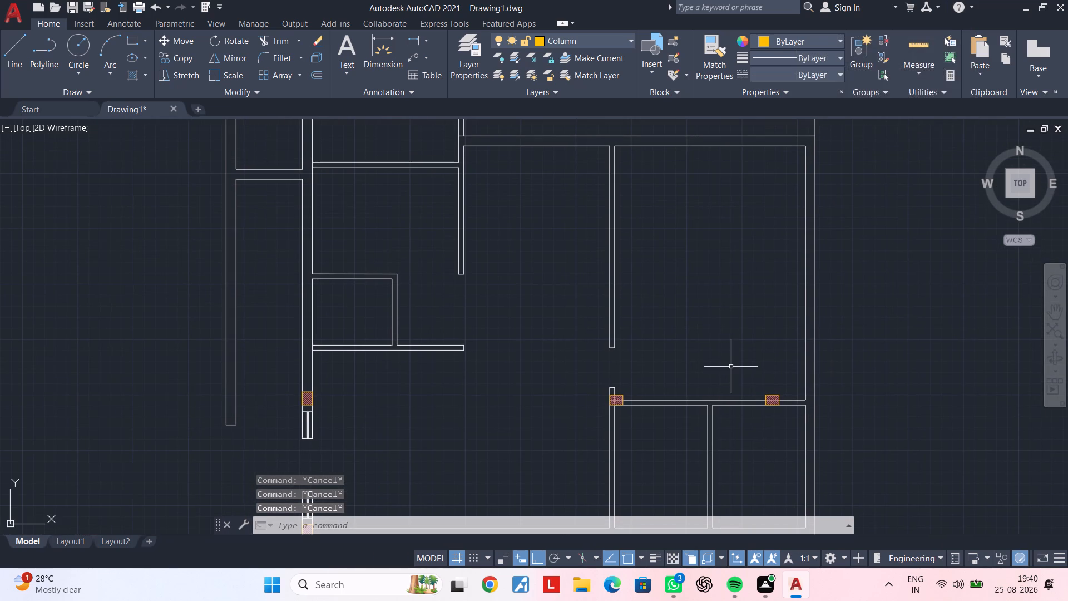
type("xl")
key("space")
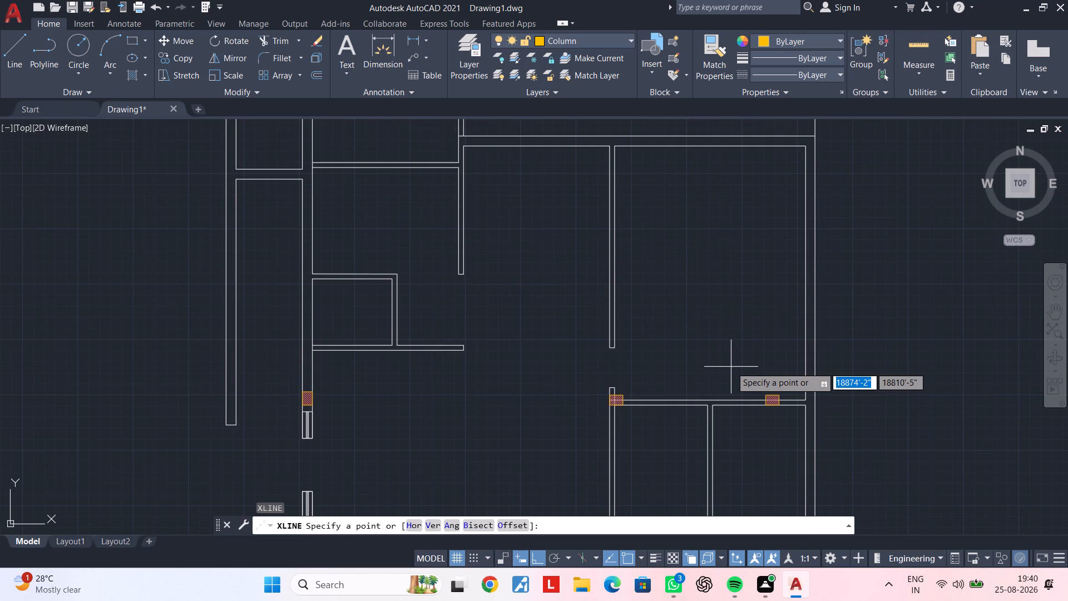
type("v")
key("space")
scroll(777, 398, "up", 3)
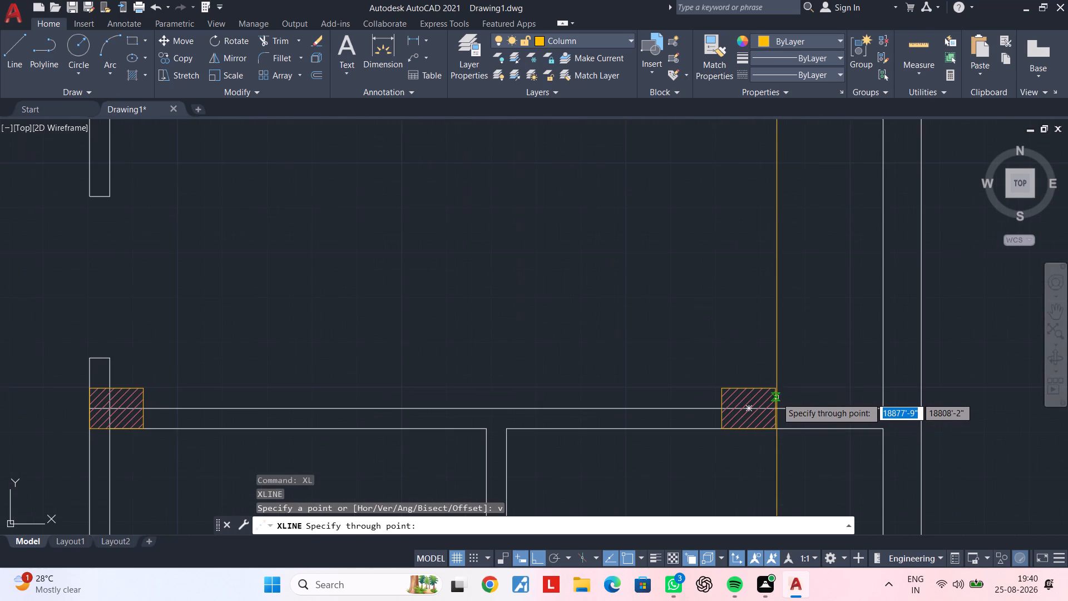
left_click(777, 387)
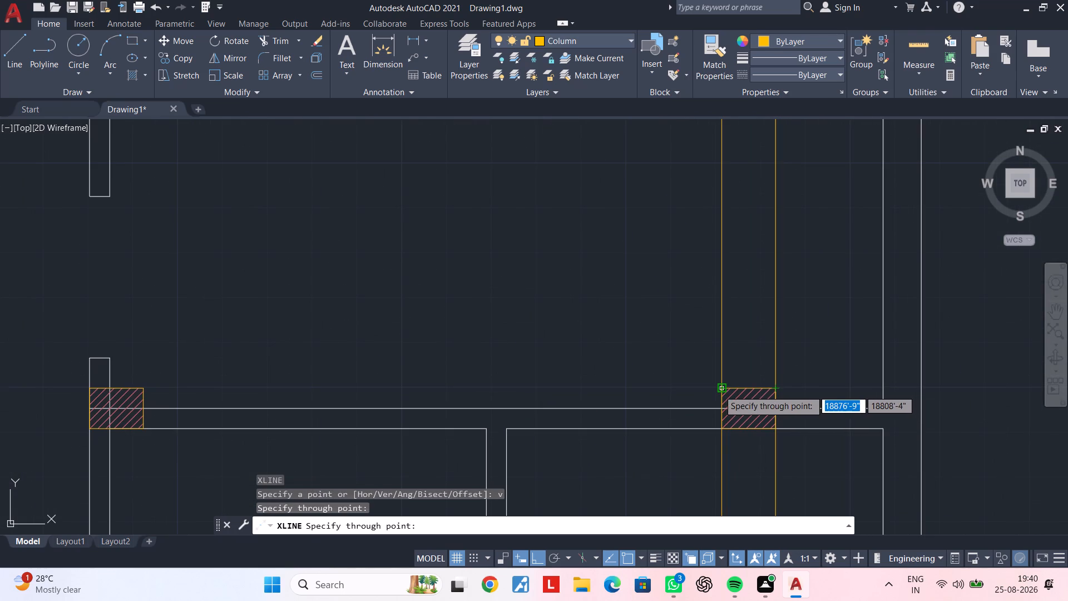
left_click(719, 390)
scroll(589, 390, "down", 2)
middle_click_drag(597, 388, 804, 374)
key("Escape")
key("Escape")
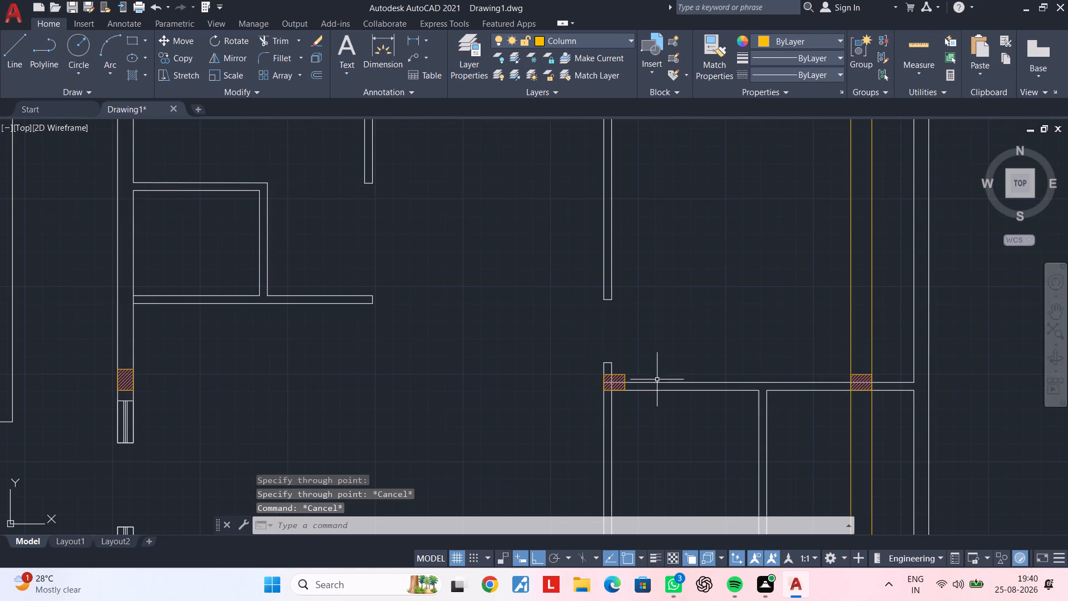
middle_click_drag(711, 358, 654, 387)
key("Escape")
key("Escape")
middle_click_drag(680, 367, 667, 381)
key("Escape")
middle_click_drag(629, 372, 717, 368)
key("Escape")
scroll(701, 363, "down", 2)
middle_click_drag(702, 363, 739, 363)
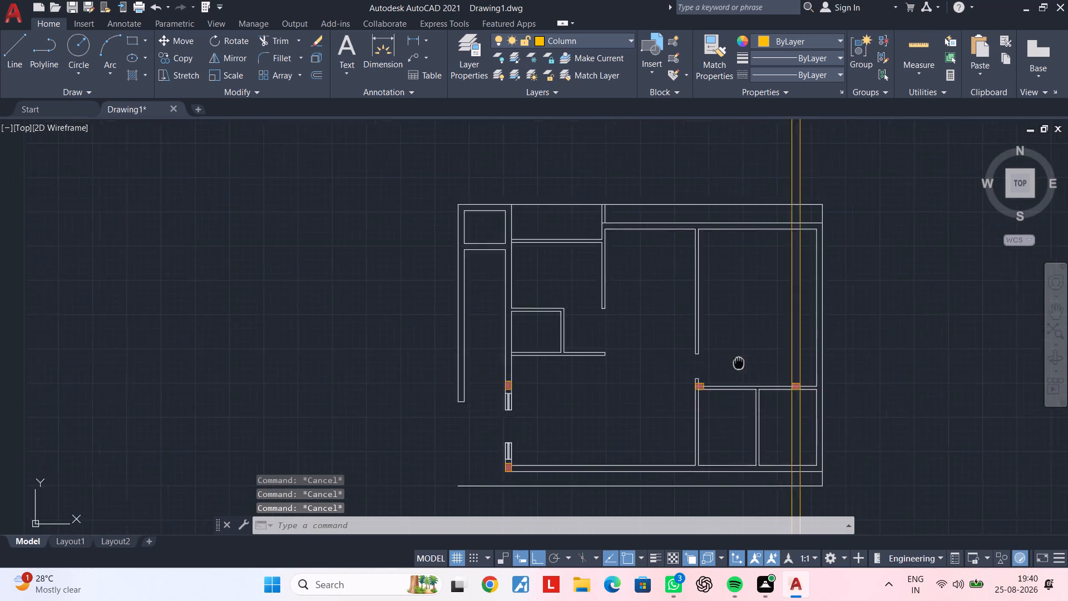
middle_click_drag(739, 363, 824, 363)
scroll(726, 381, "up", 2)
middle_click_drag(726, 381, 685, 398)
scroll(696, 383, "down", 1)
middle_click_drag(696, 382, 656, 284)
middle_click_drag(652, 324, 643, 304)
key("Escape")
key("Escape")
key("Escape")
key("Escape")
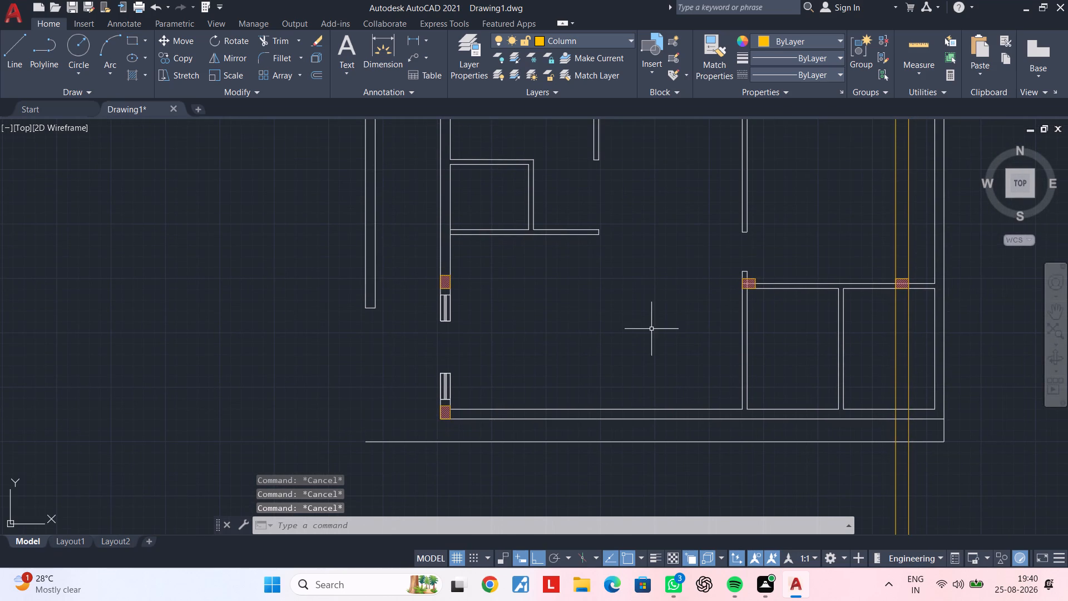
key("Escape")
Copy the hatched junction column by its lower west corner about 10' south, onto the south wall's outer face below the partition's west face.
middle_click_drag(652, 441, 550, 420)
scroll(645, 254, "up", 2)
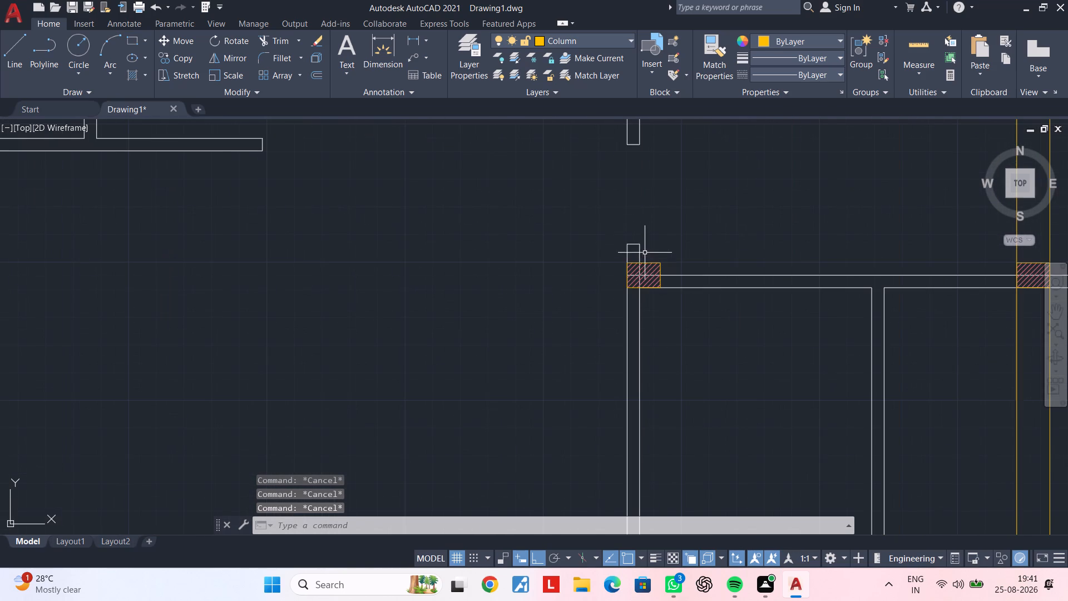
left_click(612, 247)
left_click(709, 298)
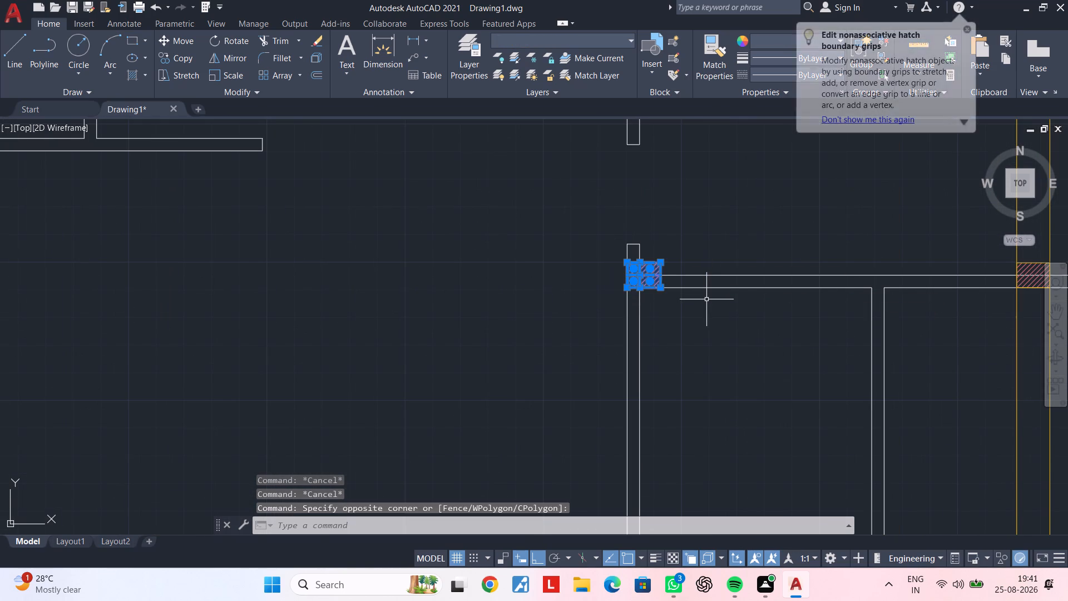
type("co")
key("space")
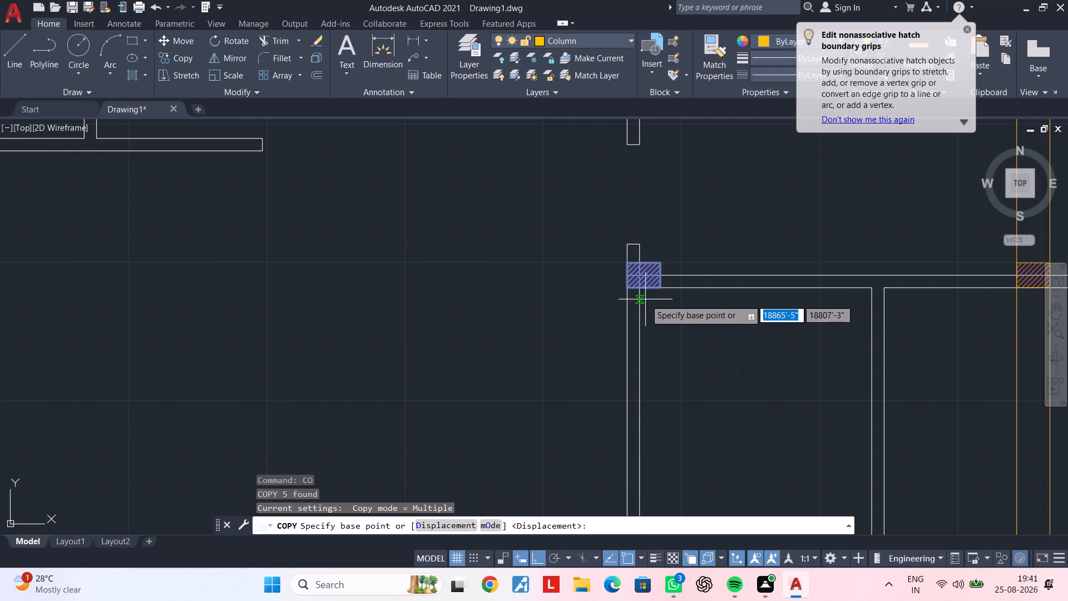
scroll(633, 290, "up", 2)
left_click_drag(612, 283, 615, 295)
scroll(617, 372, "down", 2)
middle_click_drag(617, 373, 613, 177)
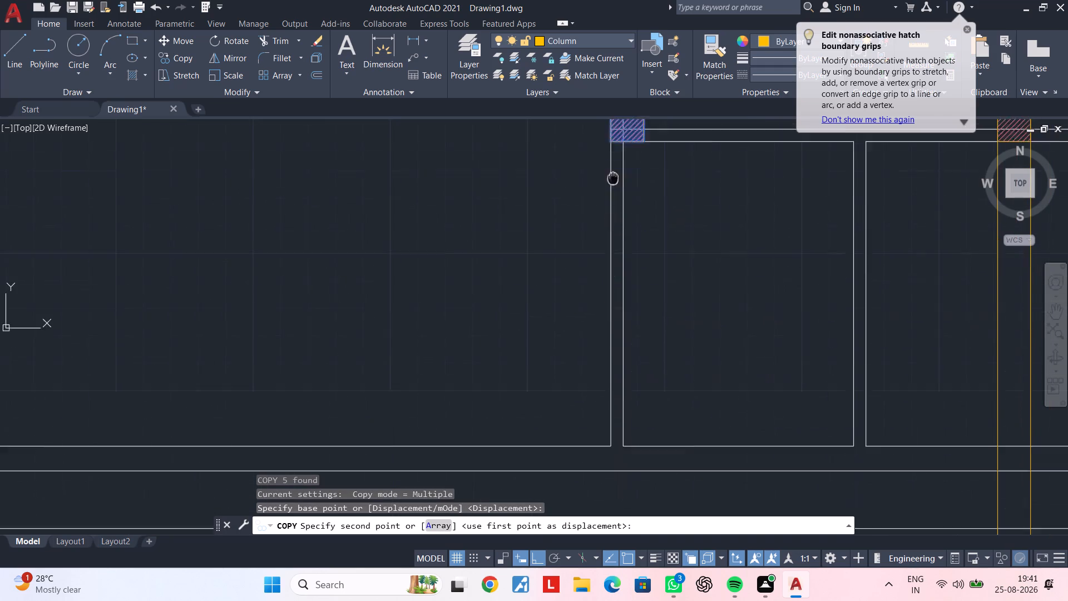
middle_click_drag(613, 177, 614, 155)
middle_click_drag(611, 377, 610, 323)
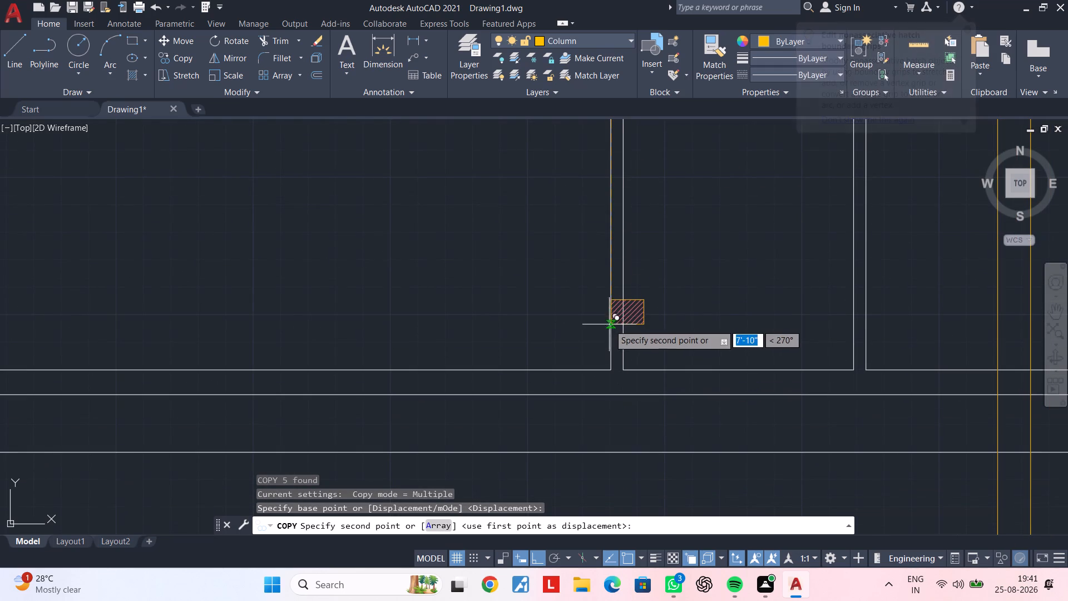
scroll(607, 392, "up", 1)
left_click(607, 393)
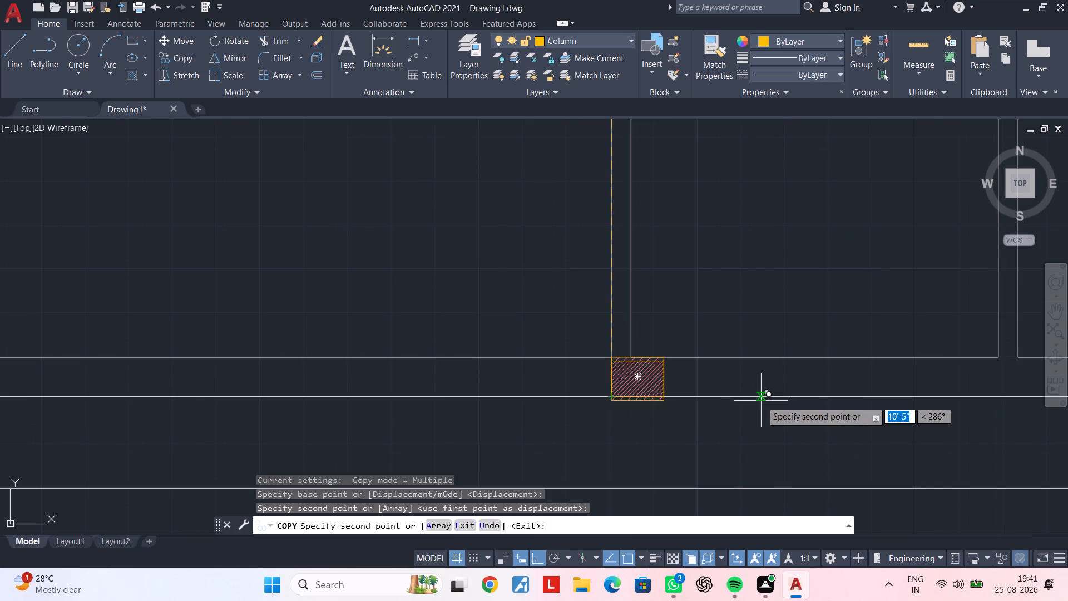
With Ortho off, place another column copy on the south wall between the two vertical construction lines, flush with its outer face.
middle_click_drag(761, 401, 369, 353)
left_click(532, 562)
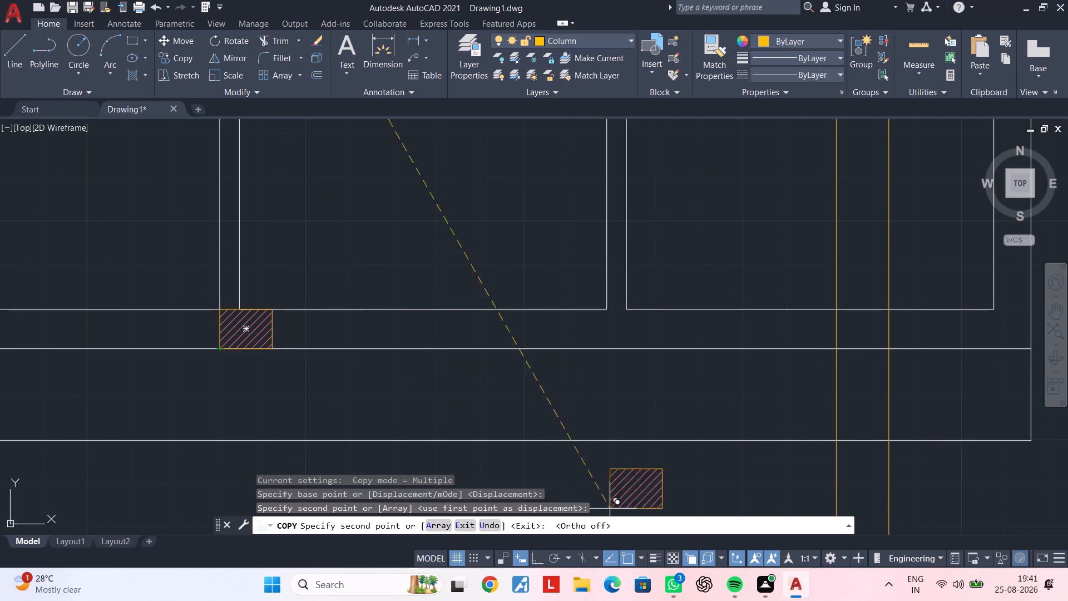
scroll(780, 390, "down", 1)
middle_click_drag(748, 383, 580, 382)
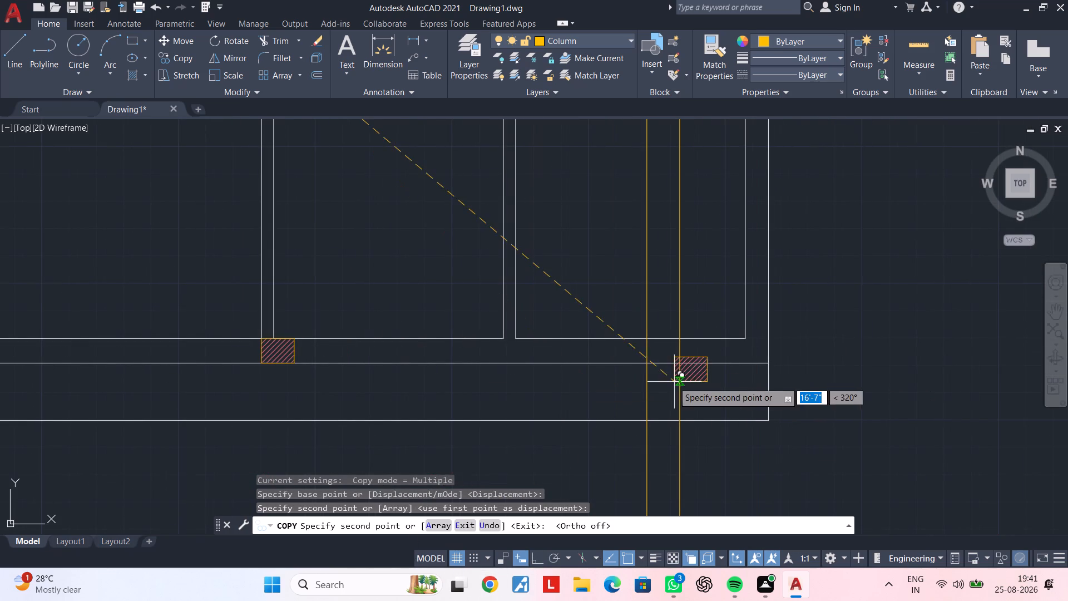
scroll(645, 361, "up", 3)
left_click(641, 373)
scroll(755, 377, "down", 3)
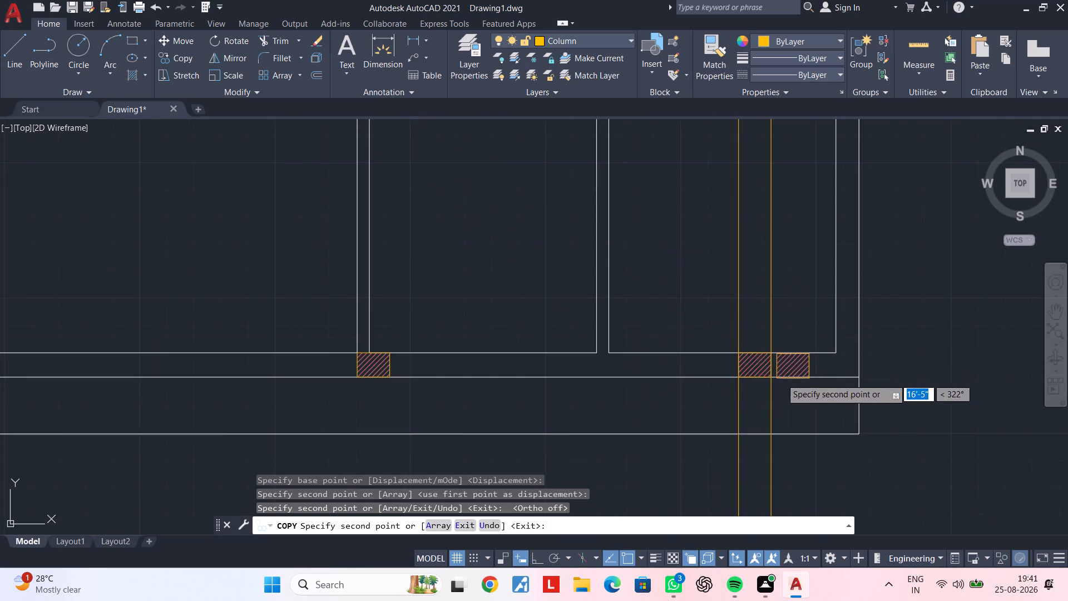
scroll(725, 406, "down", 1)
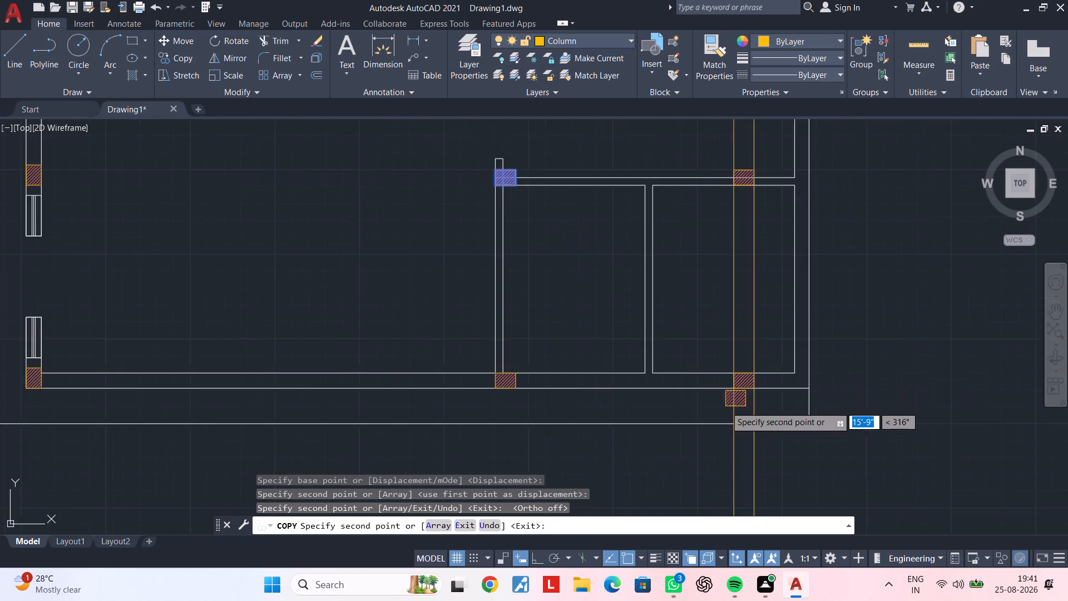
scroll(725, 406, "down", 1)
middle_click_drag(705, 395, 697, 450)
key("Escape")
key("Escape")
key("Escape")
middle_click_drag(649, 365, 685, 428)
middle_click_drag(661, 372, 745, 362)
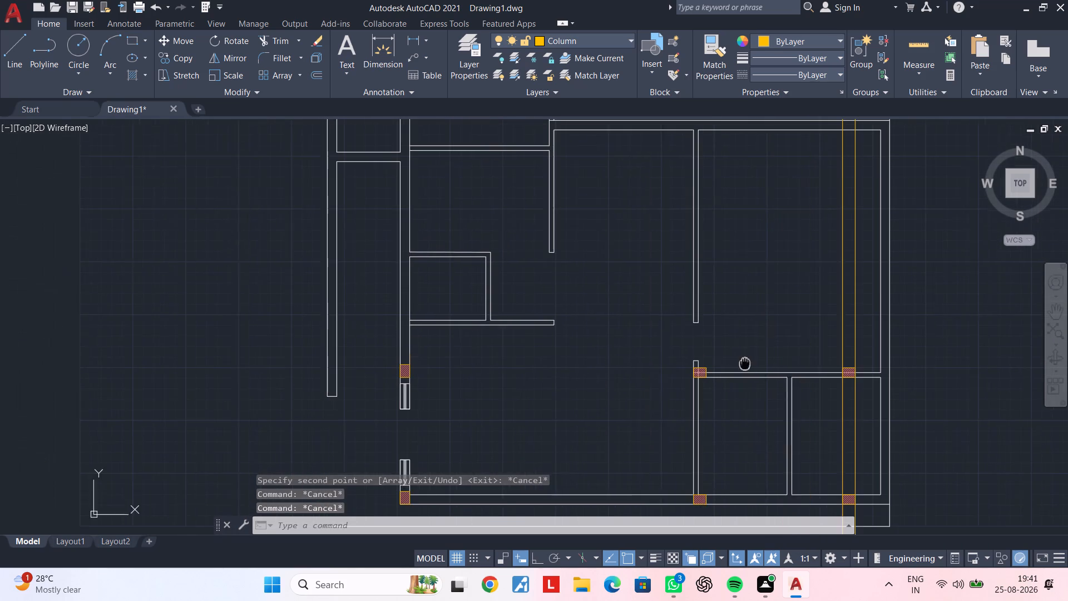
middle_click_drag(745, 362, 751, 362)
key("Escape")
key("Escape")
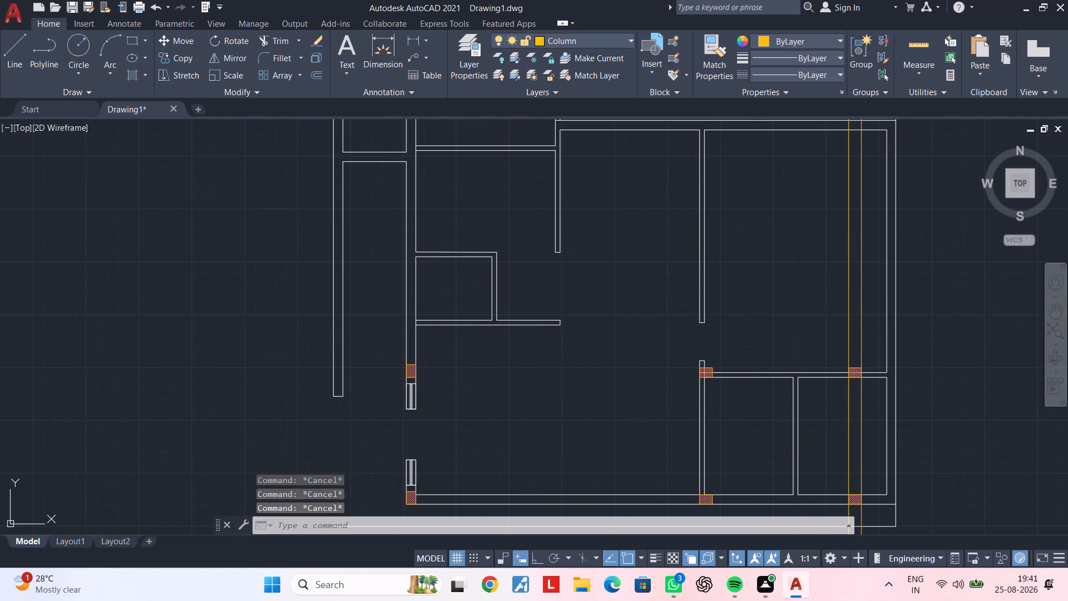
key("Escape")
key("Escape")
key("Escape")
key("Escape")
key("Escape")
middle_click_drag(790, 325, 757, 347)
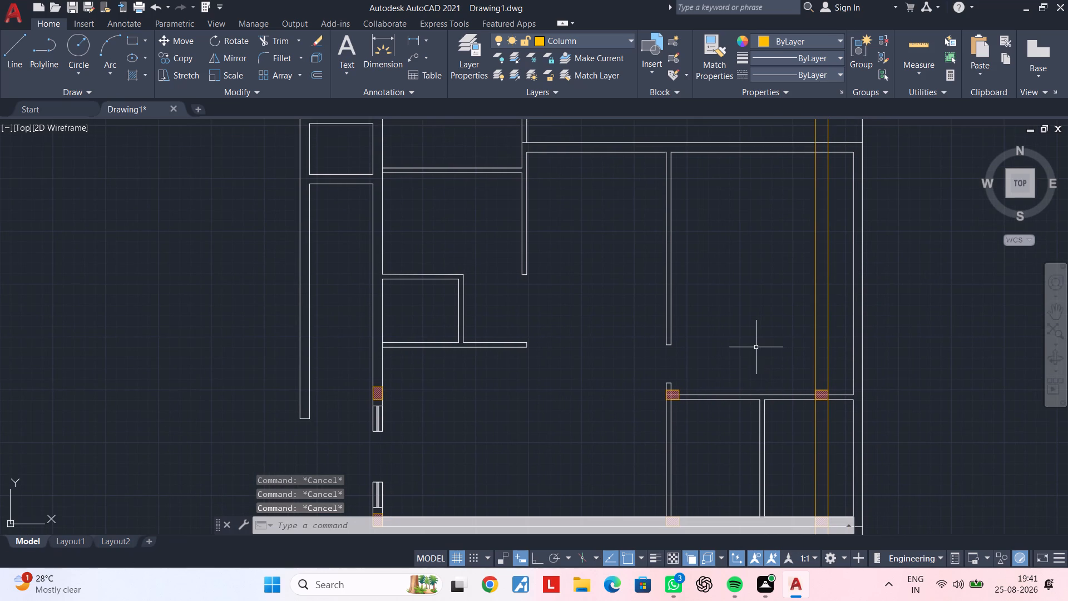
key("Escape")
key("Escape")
Copy the hatched west wall column above the window by its lower east corner about 9'-10" north with Ortho on, beside the small room's north wall.
middle_click_drag(557, 328, 651, 321)
scroll(492, 392, "up", 3)
left_click(463, 393)
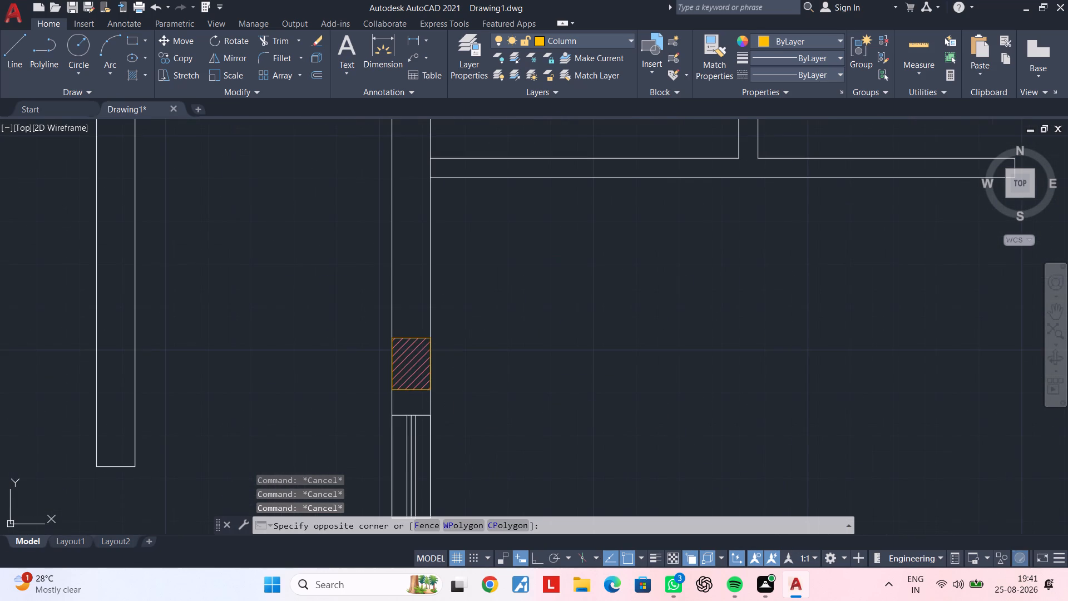
key("Escape")
left_click(349, 304)
left_click(482, 409)
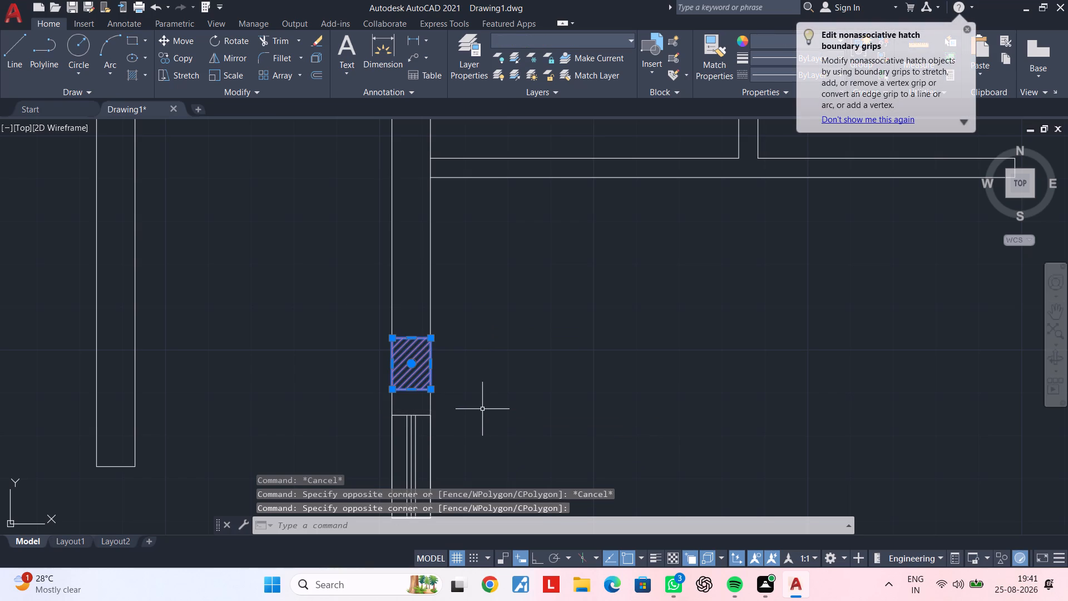
type("co")
key("space")
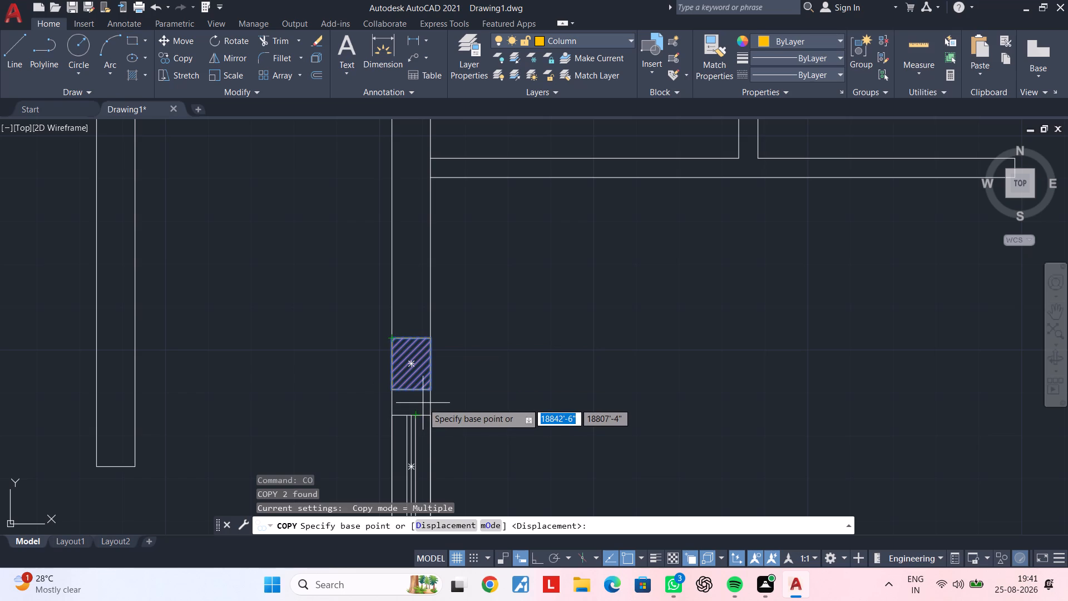
left_click(431, 391)
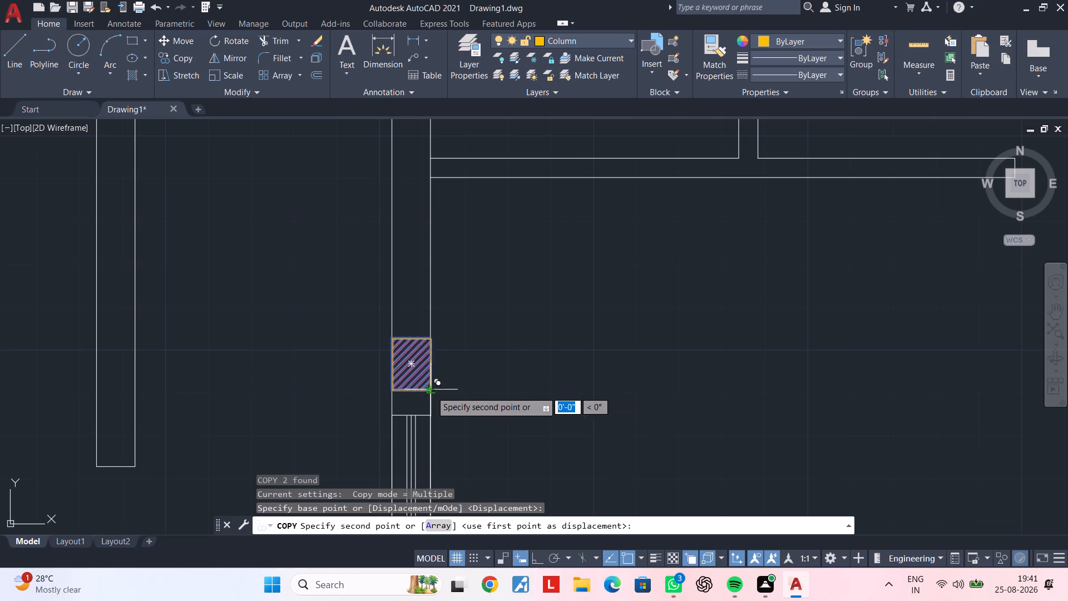
middle_click_drag(451, 272, 416, 440)
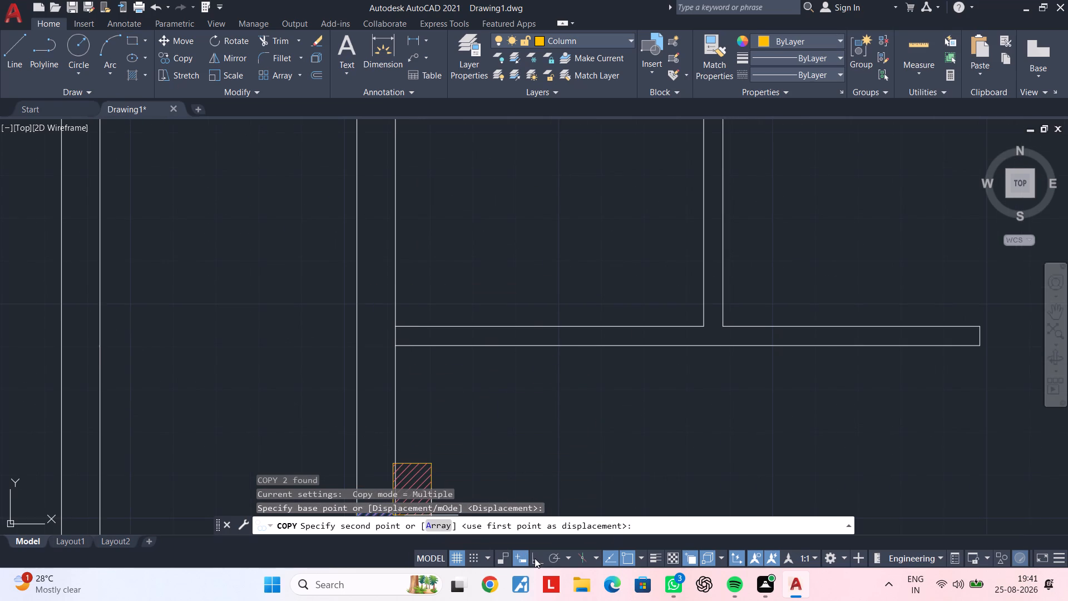
left_click(535, 558)
scroll(394, 334, "down", 1)
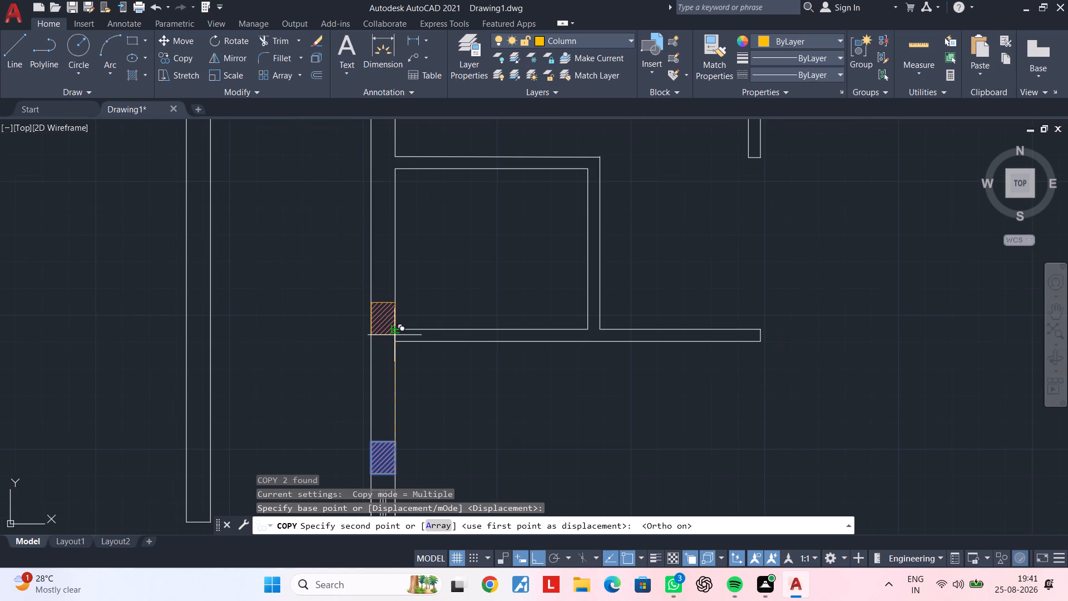
middle_click_drag(394, 335, 385, 442)
middle_click_drag(385, 366, 378, 443)
scroll(377, 334, "up", 3)
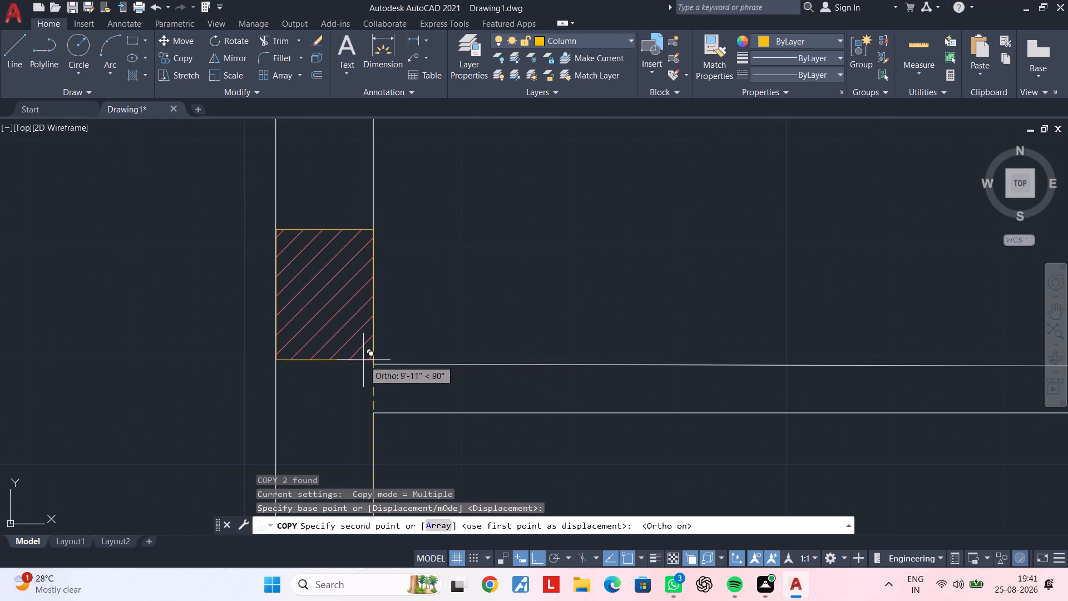
scroll(367, 372, "up", 2)
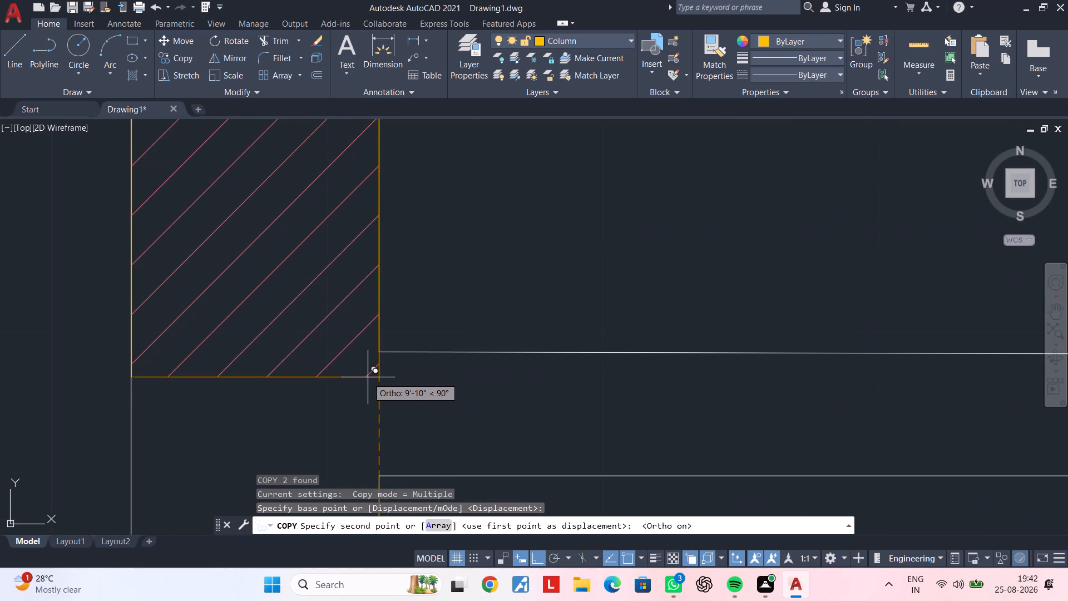
left_click(368, 377)
key("Escape")
scroll(558, 390, "down", 2)
key("Escape")
Stretch the west end of the line closing the hanging partition's south end westward past the new column as an alignment guide.
middle_click_drag(576, 390, 333, 343)
scroll(471, 382, "down", 2)
middle_click_drag(479, 382, 288, 372)
key("Escape")
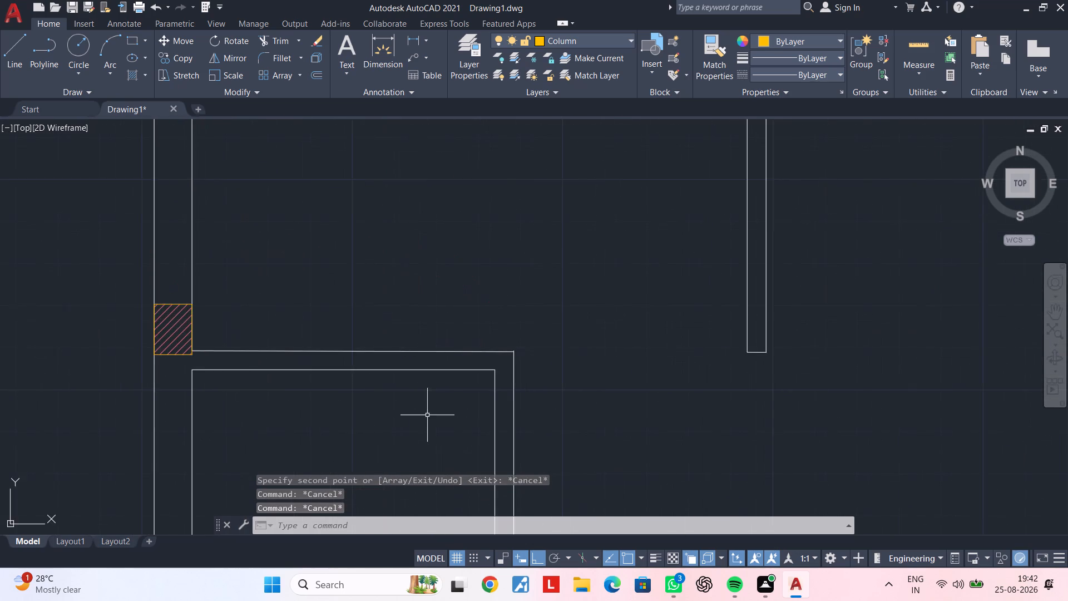
scroll(436, 415, "down", 1)
middle_click_drag(414, 410, 325, 393)
key("Escape")
key("Escape")
scroll(527, 366, "up", 1)
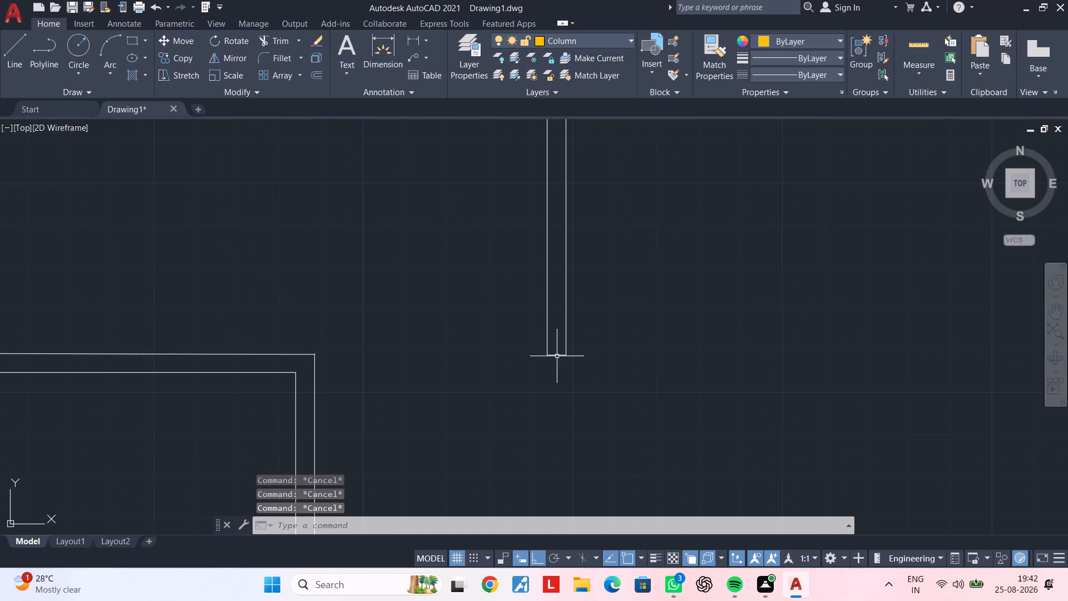
left_click(557, 356)
left_click(546, 357)
middle_click_drag(128, 352, 504, 354)
scroll(303, 353, "up", 5)
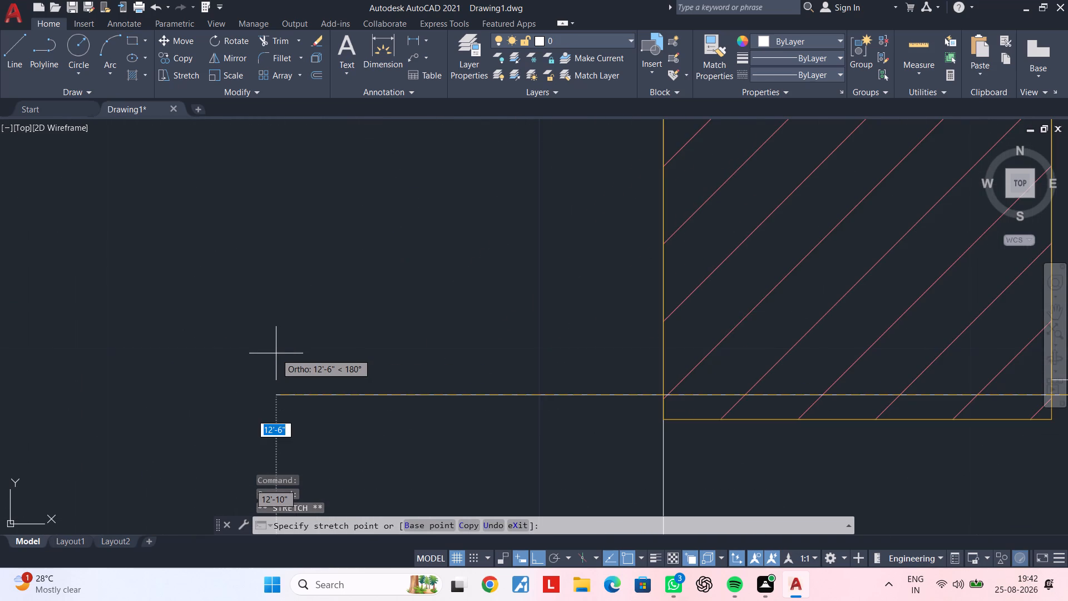
scroll(286, 361, "down", 1)
middle_click_drag(288, 362, 98, 340)
left_click(120, 345)
key("Escape")
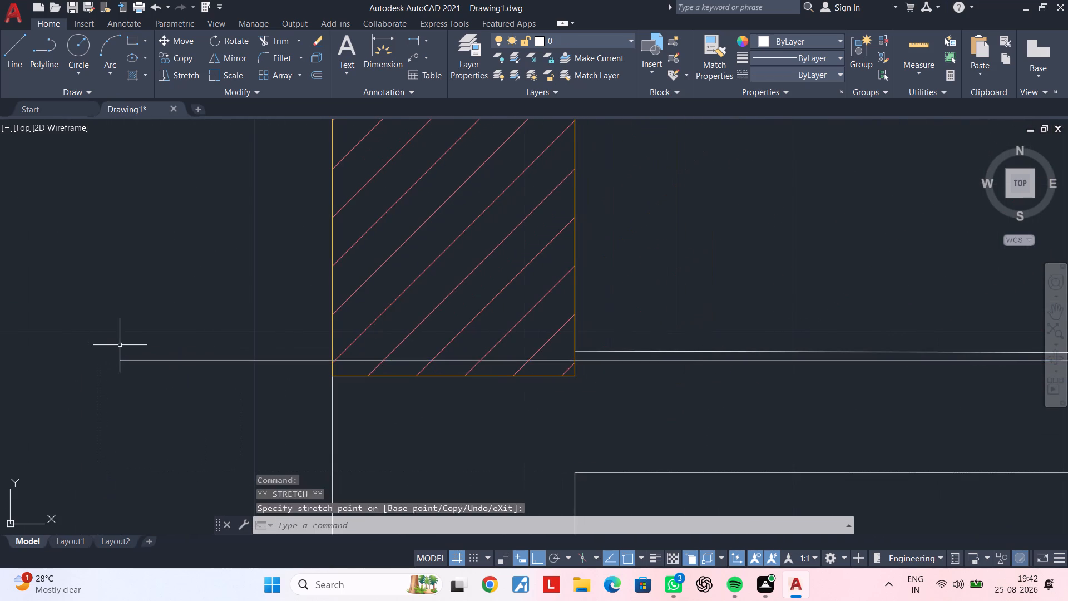
key("Escape")
Move the new west wall column by its lower east corner so its bottom edge sits on the stretched guide line.
middle_click_drag(556, 384, 477, 383)
key("Escape")
left_click(505, 385)
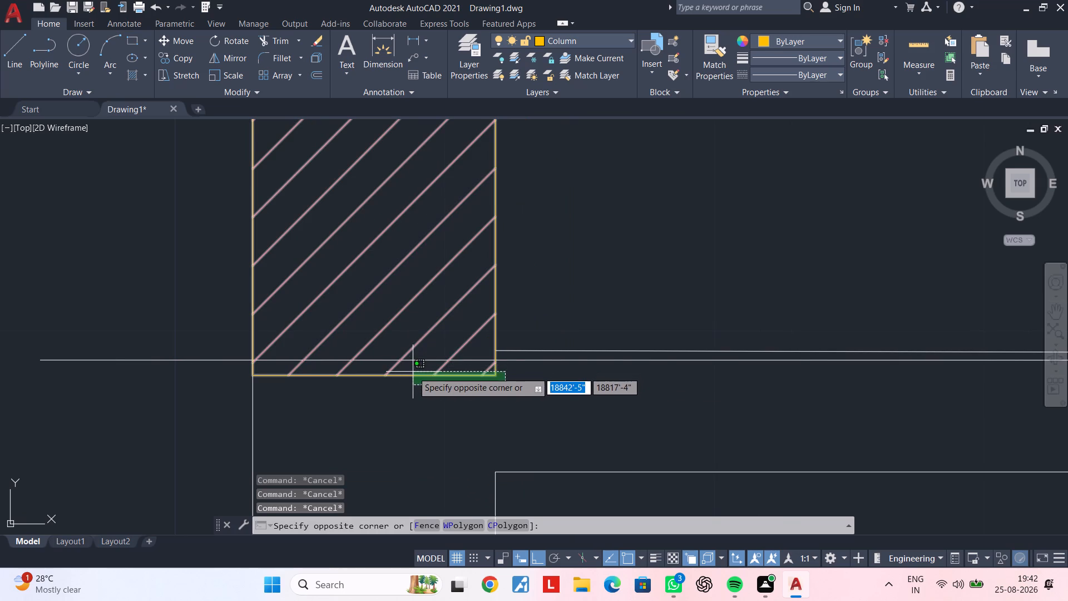
left_click(411, 370)
type("m")
key("space")
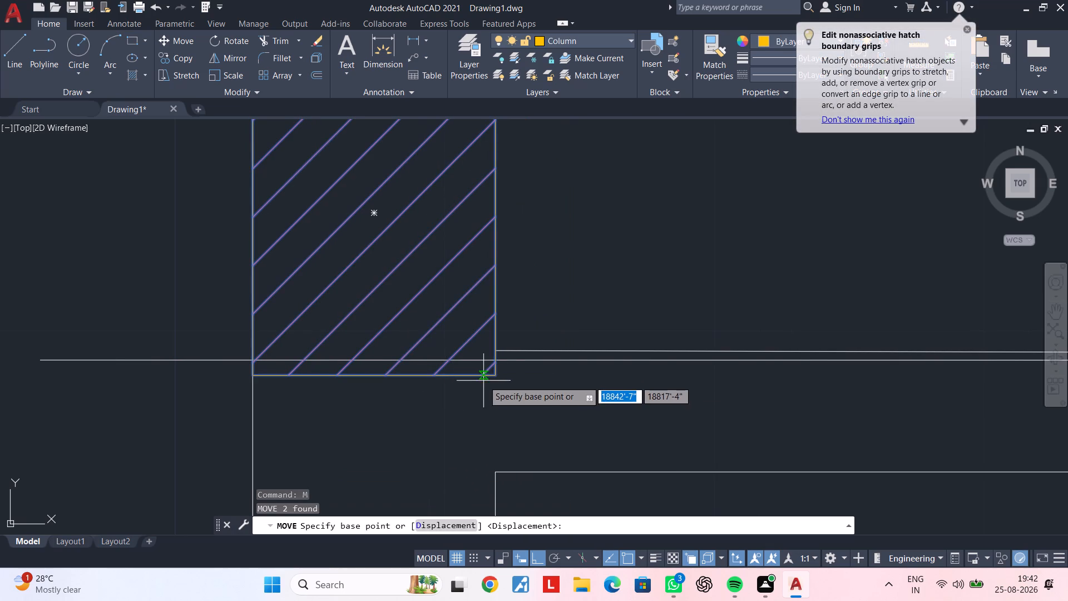
left_click(493, 378)
left_click(496, 363)
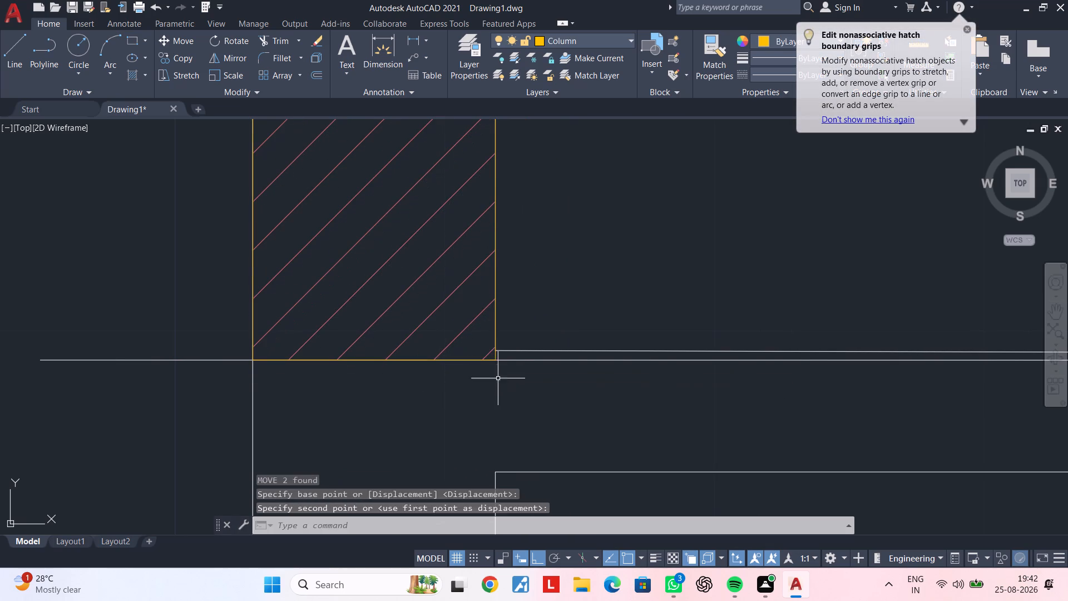
key("Escape")
key("Escape")
middle_click_drag(533, 373, 590, 373)
key("Escape")
Shorten the stretched guide line by returning its west end to the hanging partition's lower west corner.
left_click(268, 361)
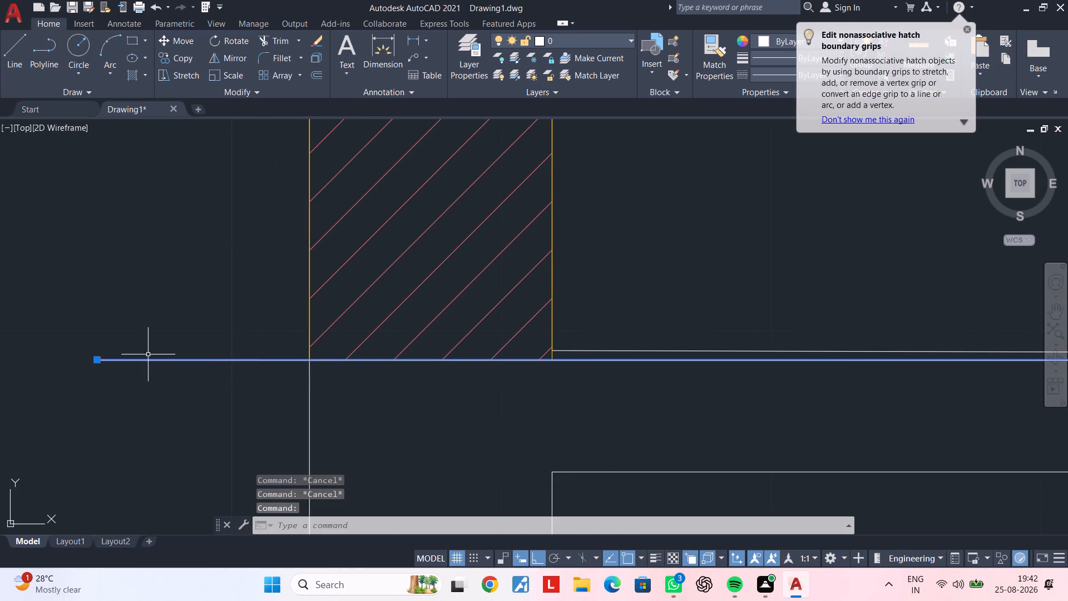
left_click(97, 360)
scroll(922, 366, "down", 2)
middle_click_drag(901, 367, 182, 367)
middle_click_drag(804, 367, 208, 363)
left_click(852, 358)
key("Escape")
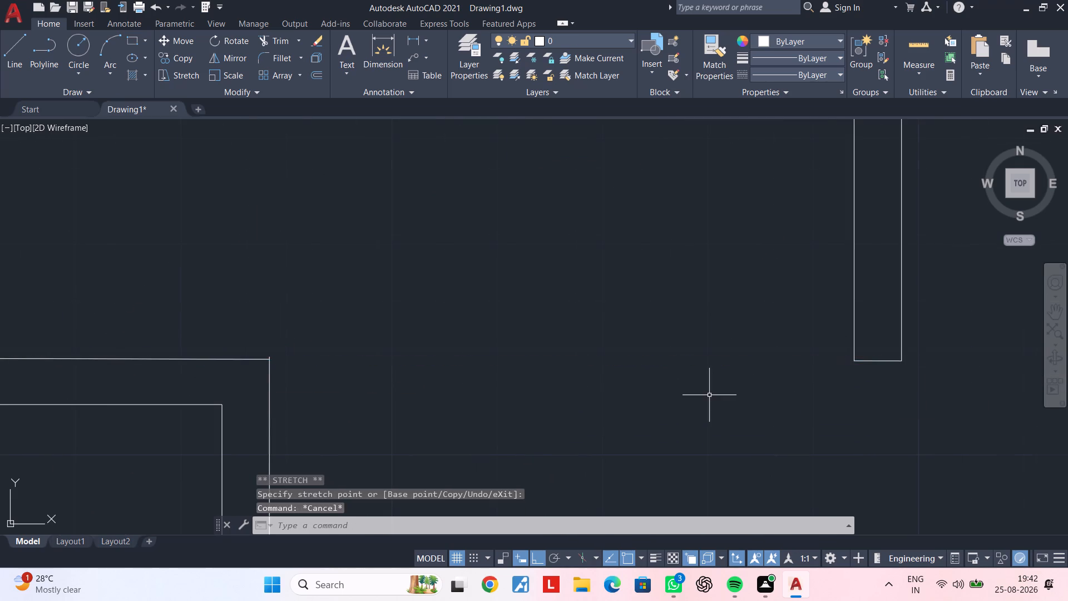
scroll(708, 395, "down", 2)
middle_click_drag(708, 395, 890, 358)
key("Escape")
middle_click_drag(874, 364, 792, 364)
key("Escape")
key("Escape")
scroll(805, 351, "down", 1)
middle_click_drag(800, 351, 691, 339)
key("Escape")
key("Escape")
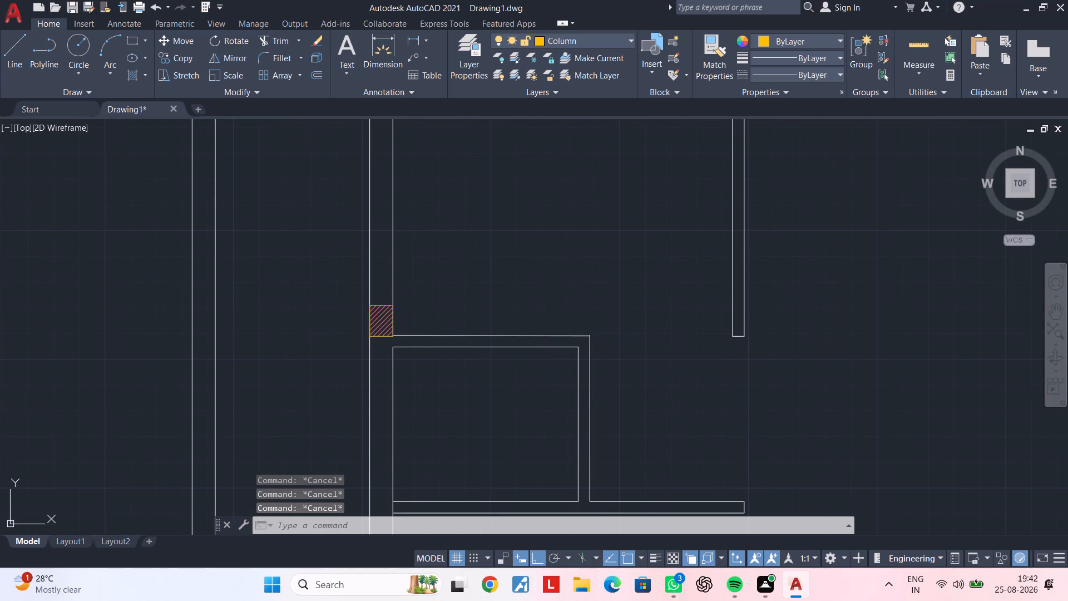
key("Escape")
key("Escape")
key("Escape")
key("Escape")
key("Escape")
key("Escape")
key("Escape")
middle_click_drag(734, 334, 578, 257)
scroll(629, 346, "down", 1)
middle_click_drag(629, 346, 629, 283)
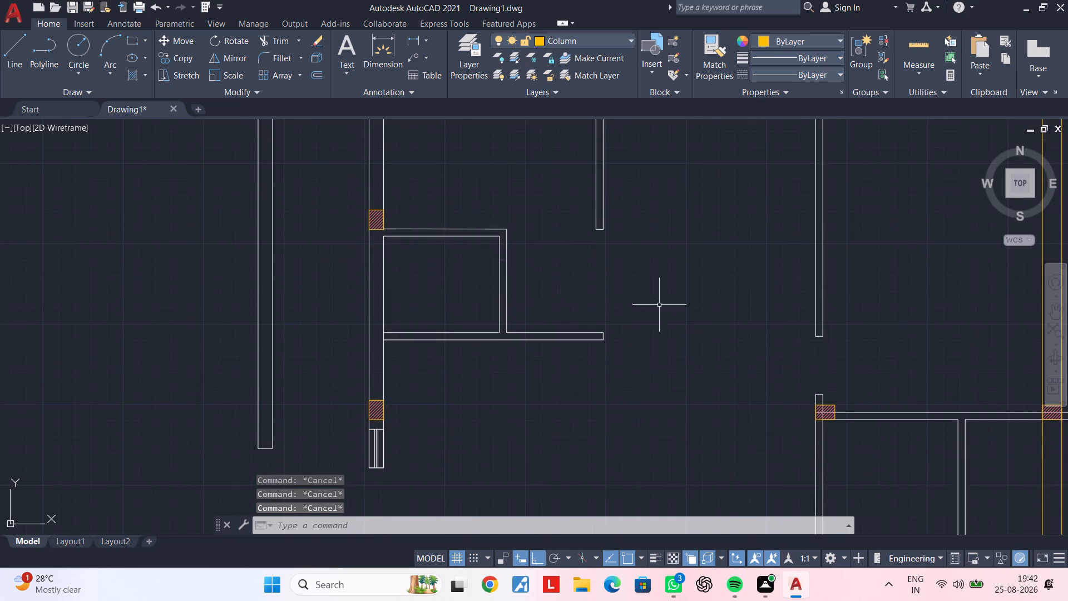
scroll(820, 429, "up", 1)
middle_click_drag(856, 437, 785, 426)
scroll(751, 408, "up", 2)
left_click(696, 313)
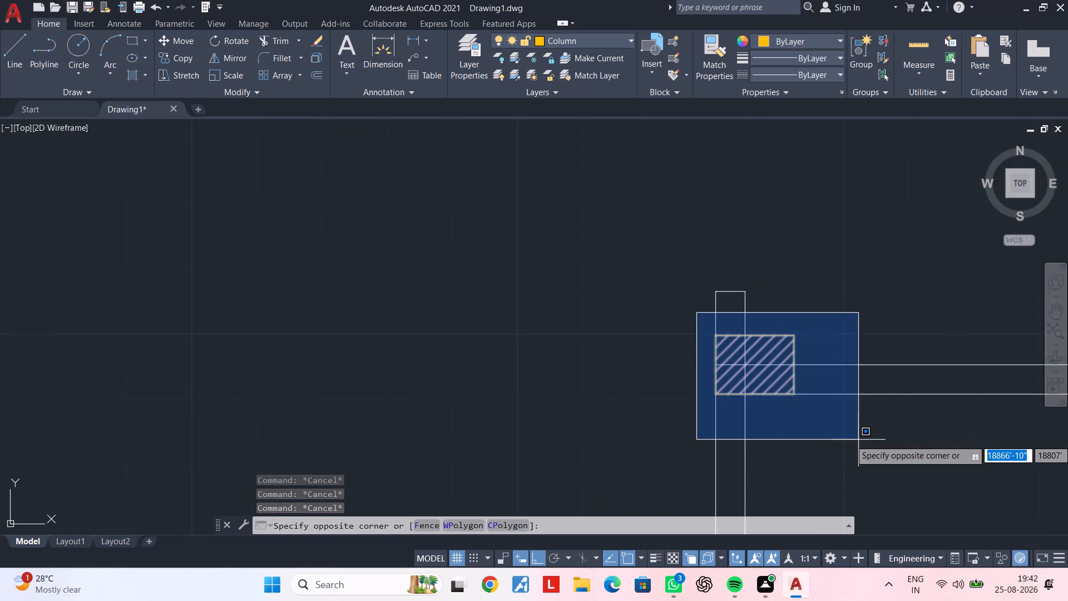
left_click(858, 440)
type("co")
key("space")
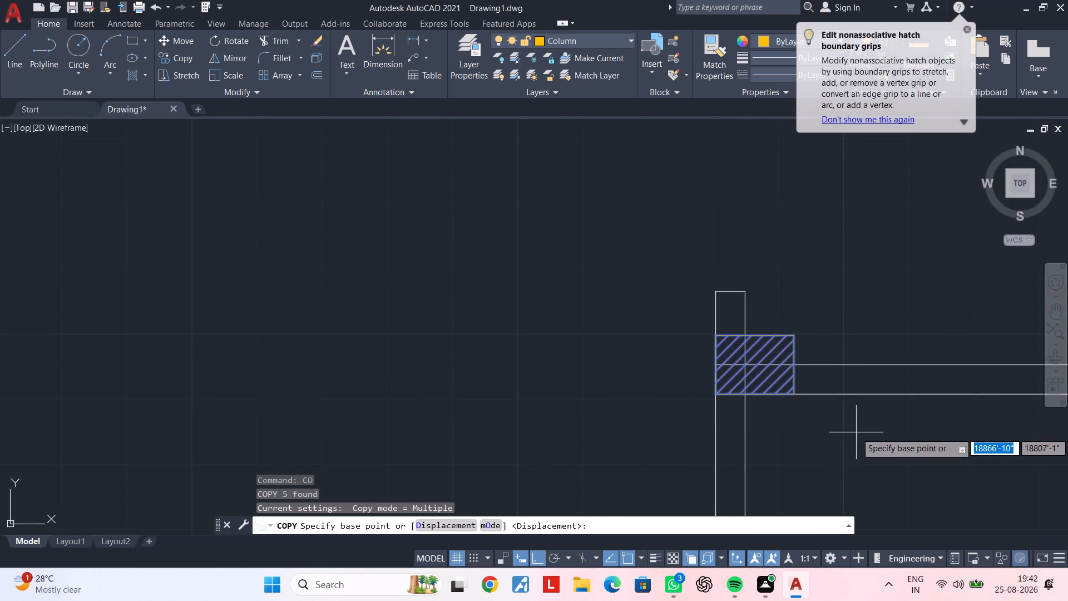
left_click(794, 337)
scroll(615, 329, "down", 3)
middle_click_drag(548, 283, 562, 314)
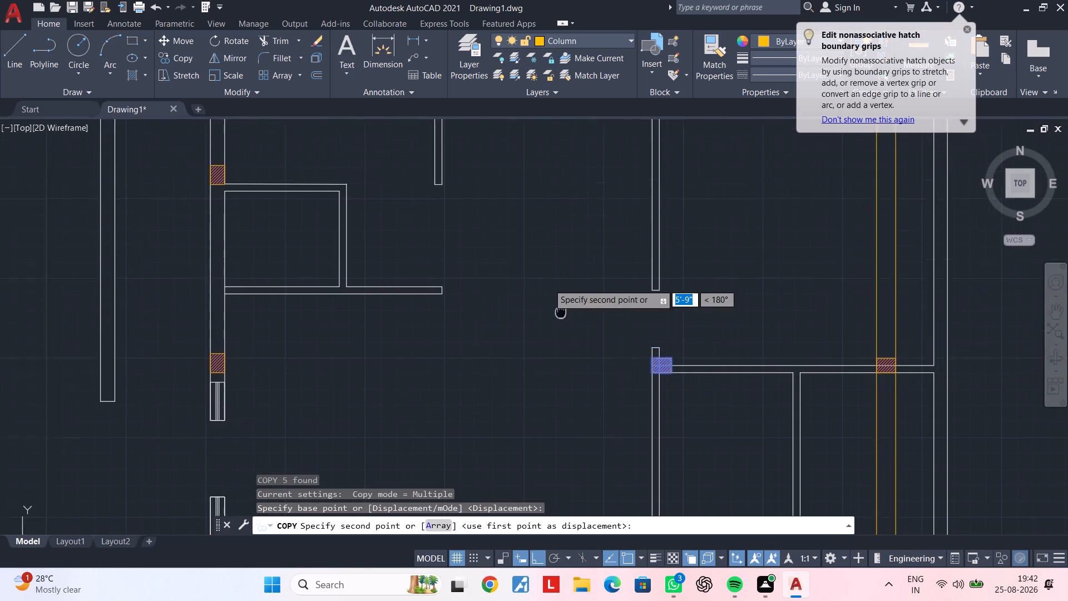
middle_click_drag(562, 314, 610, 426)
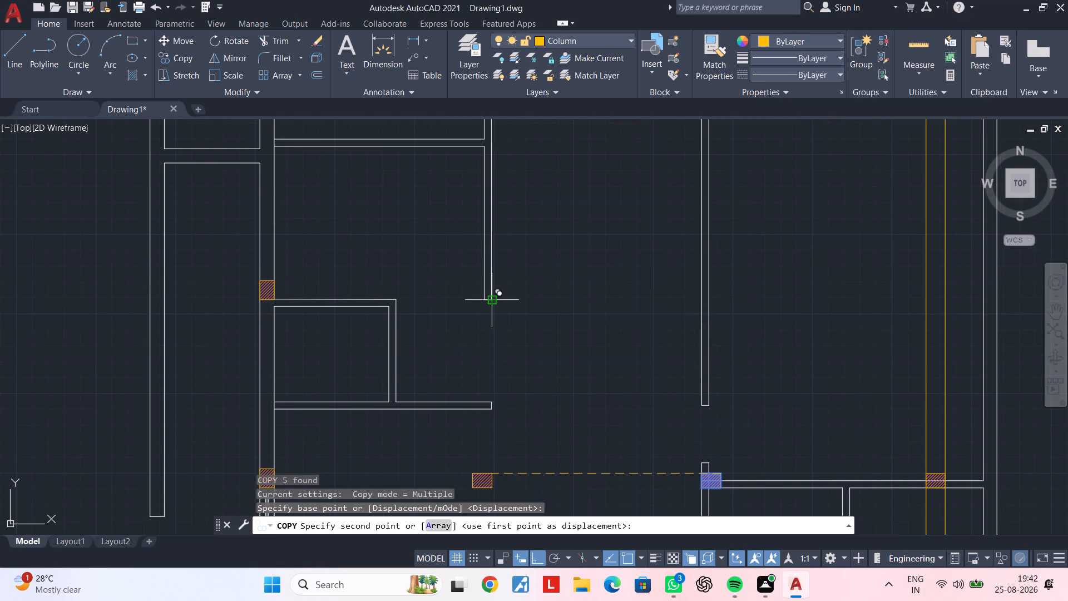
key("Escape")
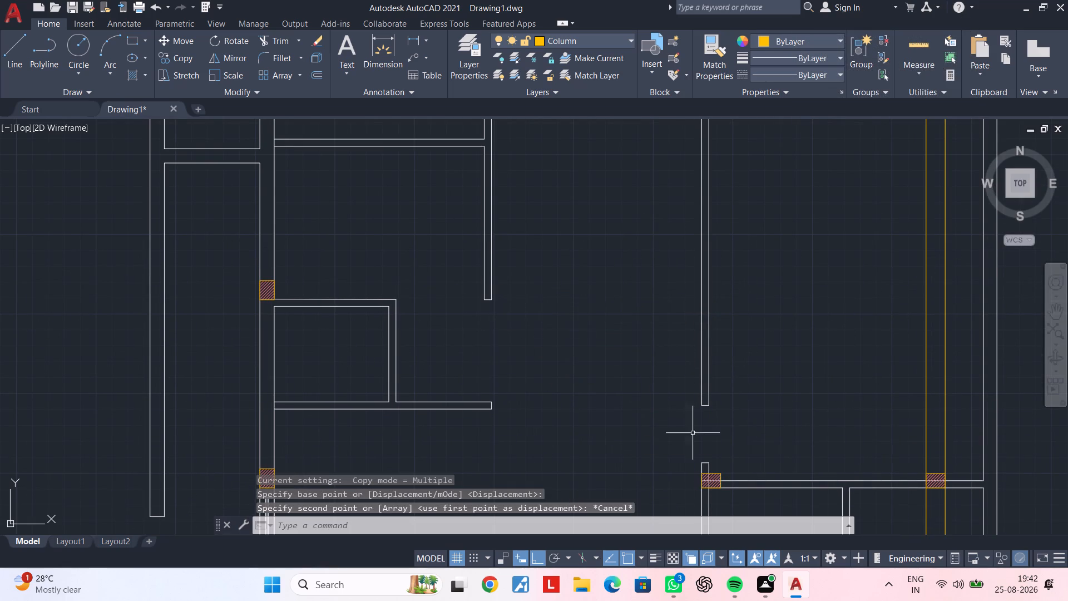
Copy the hatched junction column by its lower east corner onto the lower east corner of the hanging partition's south end.
middle_click_drag(737, 449, 680, 341)
scroll(647, 397, "up", 2)
left_click(597, 297)
left_click(733, 381)
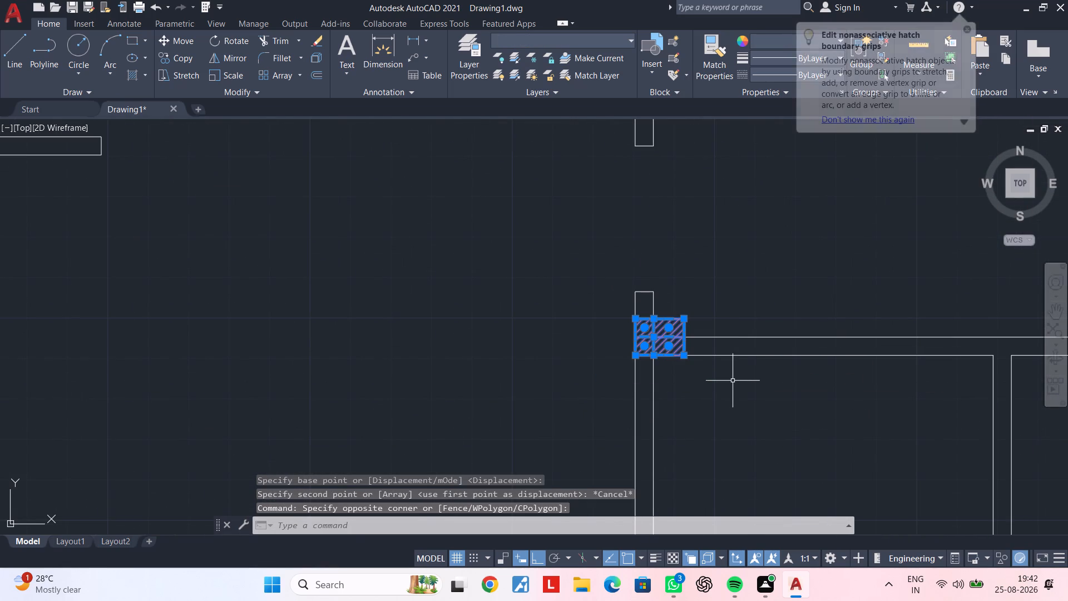
type("co")
key("space")
left_click(685, 353)
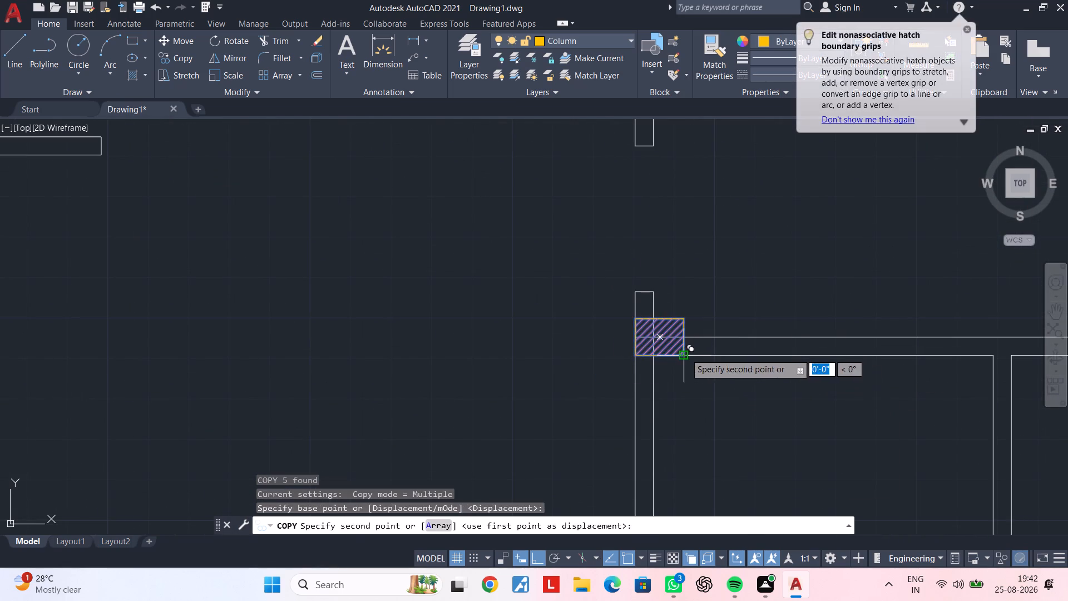
middle_click_drag(492, 269, 590, 441)
middle_click_drag(397, 260, 563, 467)
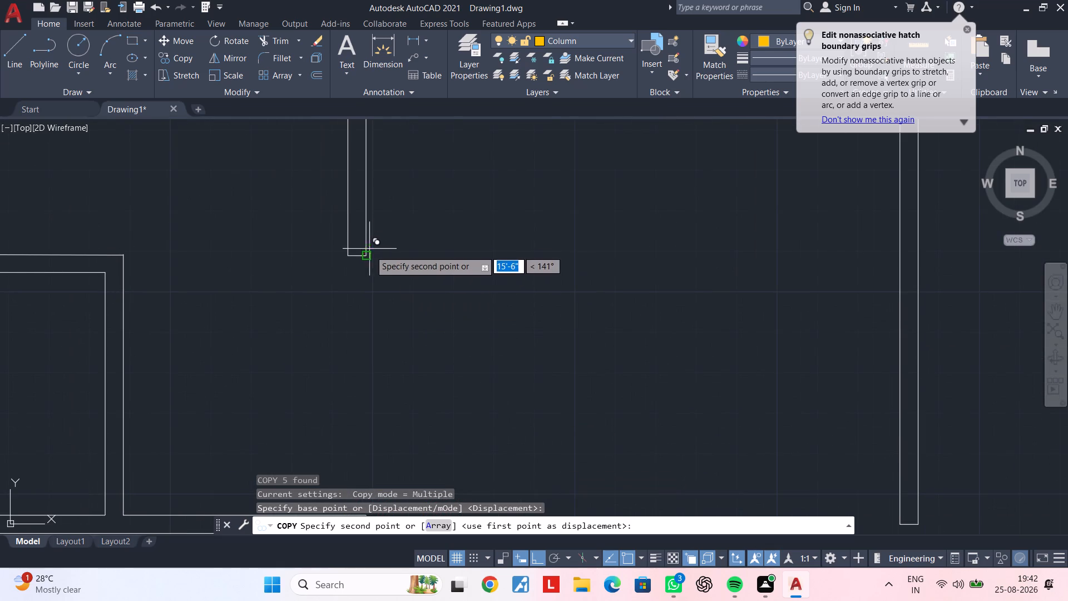
left_click(367, 255)
scroll(369, 293, "down", 1)
middle_click_drag(369, 293, 743, 360)
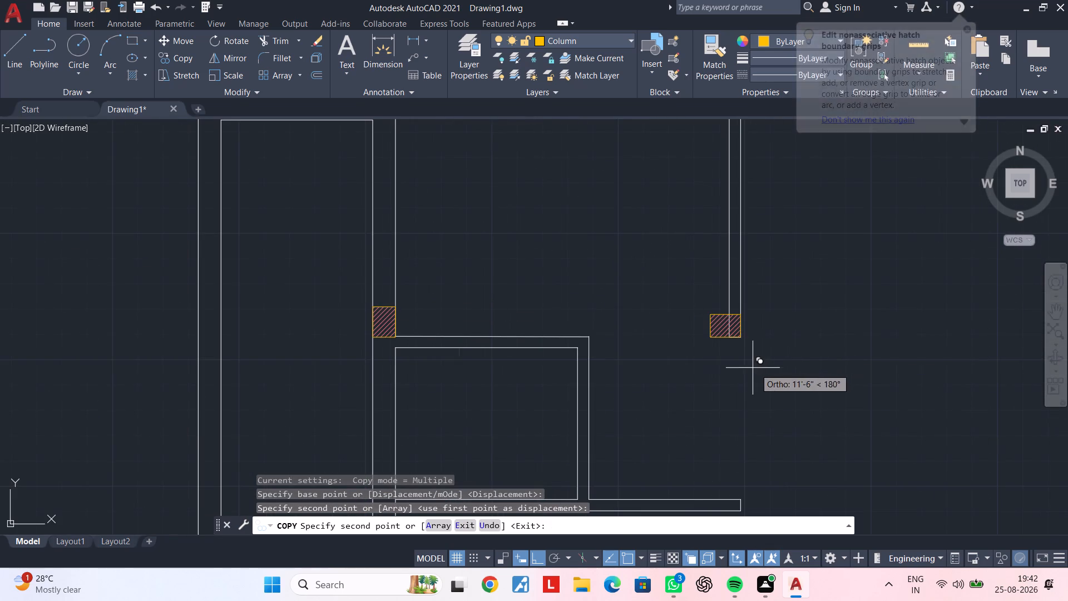
Draw horizontal construction lines through the top and bottom edges of the hatched column at the hanging partition's south end.
middle_click_drag(745, 367, 520, 346)
key("Escape")
key("Escape")
key("Escape")
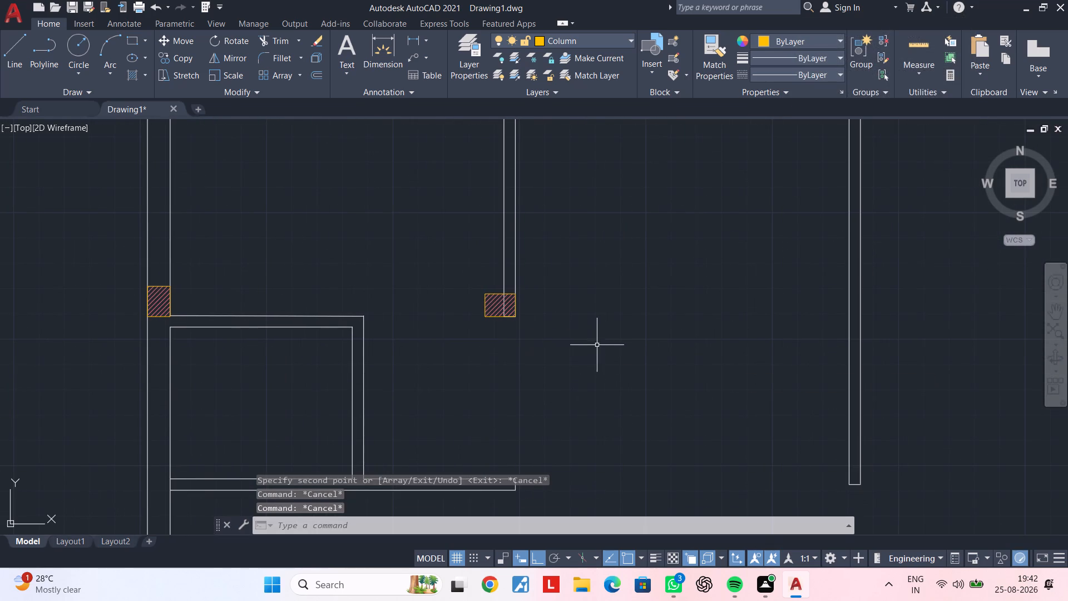
middle_click_drag(590, 345, 491, 340)
scroll(602, 344, "down", 2)
middle_click_drag(599, 344, 496, 344)
middle_click_drag(542, 347, 465, 343)
key("Escape")
key("Escape")
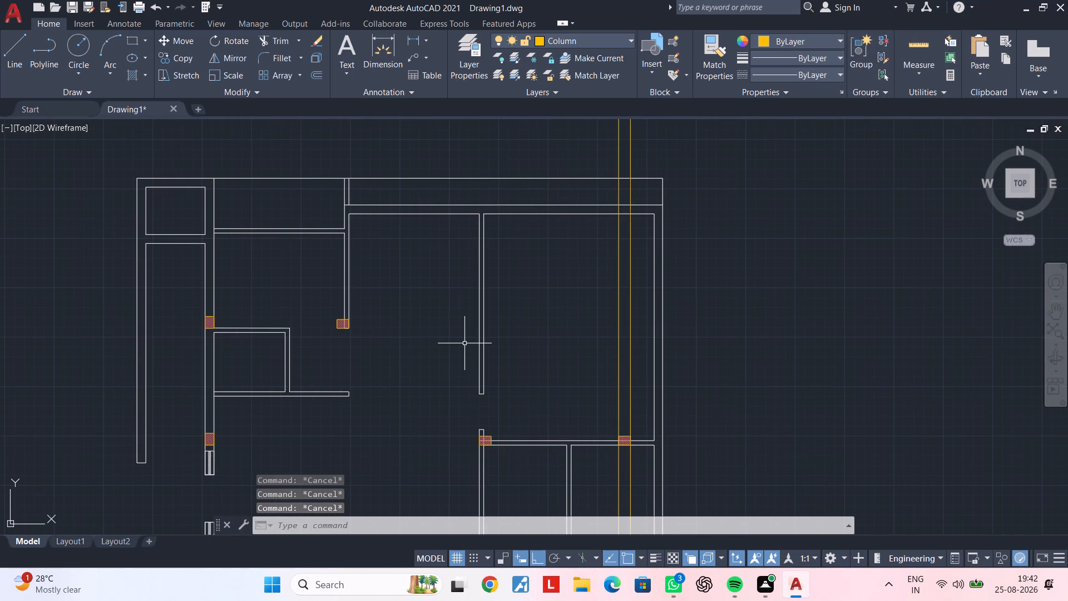
key("Escape")
key("Escape")
key("x")
key("l")
key("space")
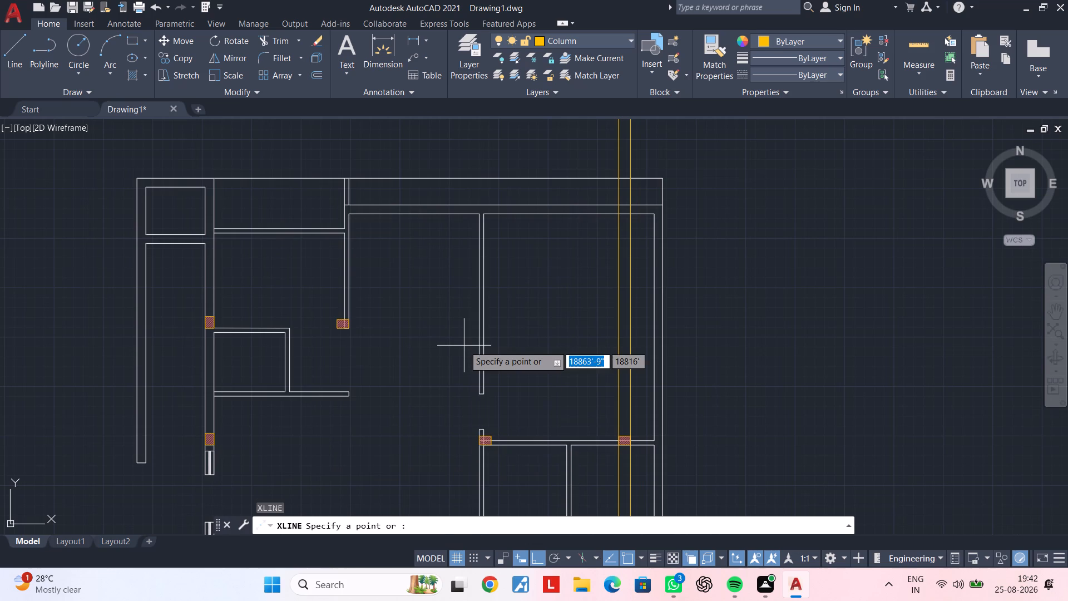
type("h")
key("space")
scroll(351, 320, "up", 3)
left_click(325, 307)
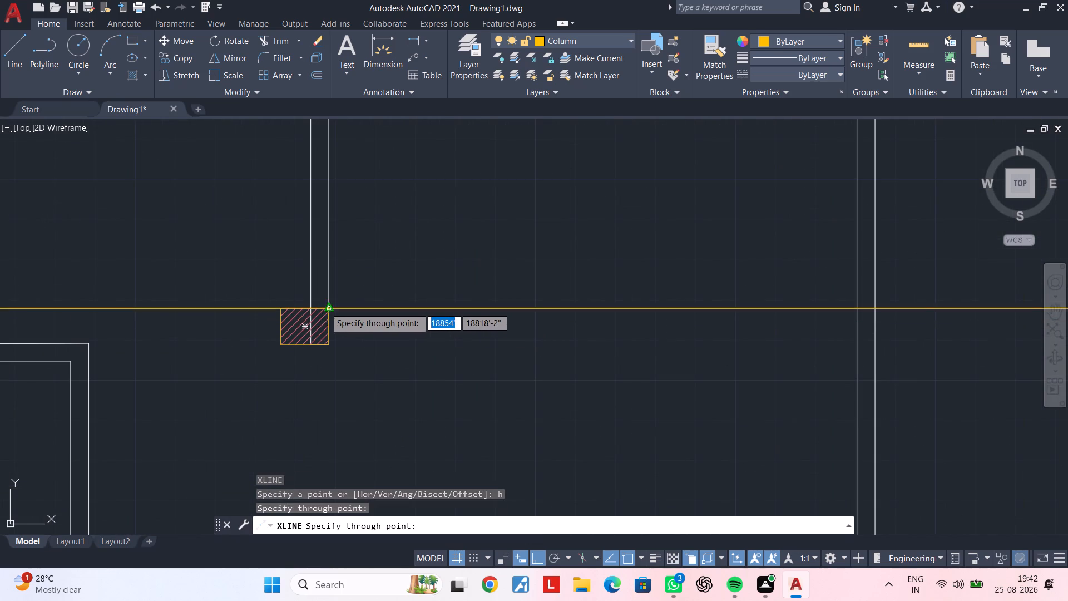
left_click(327, 344)
scroll(461, 358, "down", 2)
middle_click_drag(478, 357, 314, 302)
key("Escape")
key("Escape")
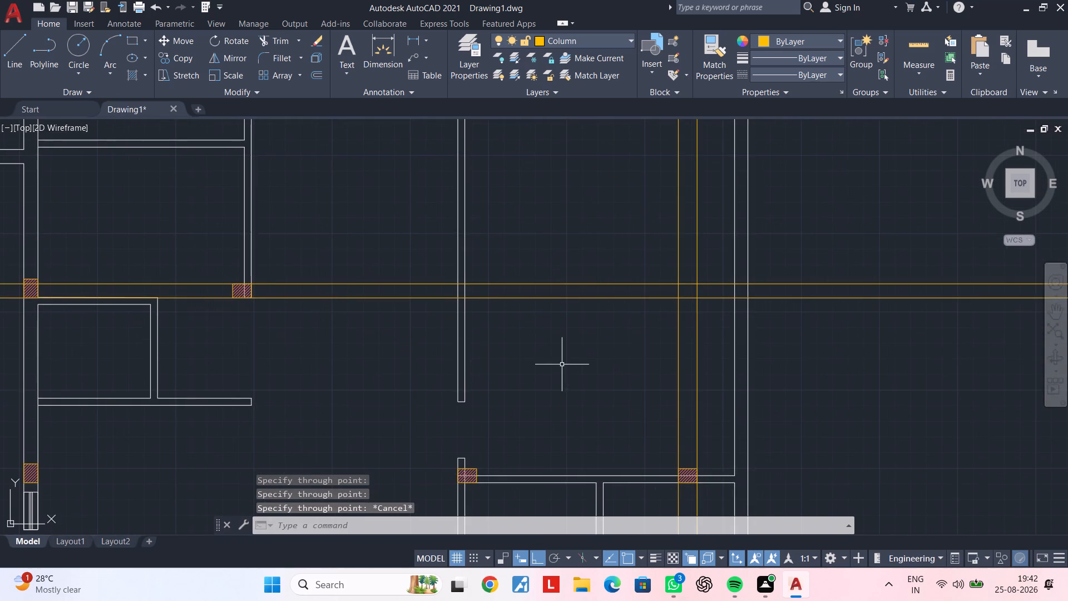
middle_click_drag(567, 364, 533, 295)
key("Escape")
key("Escape")
key("Escape")
key("Escape")
key("Escape")
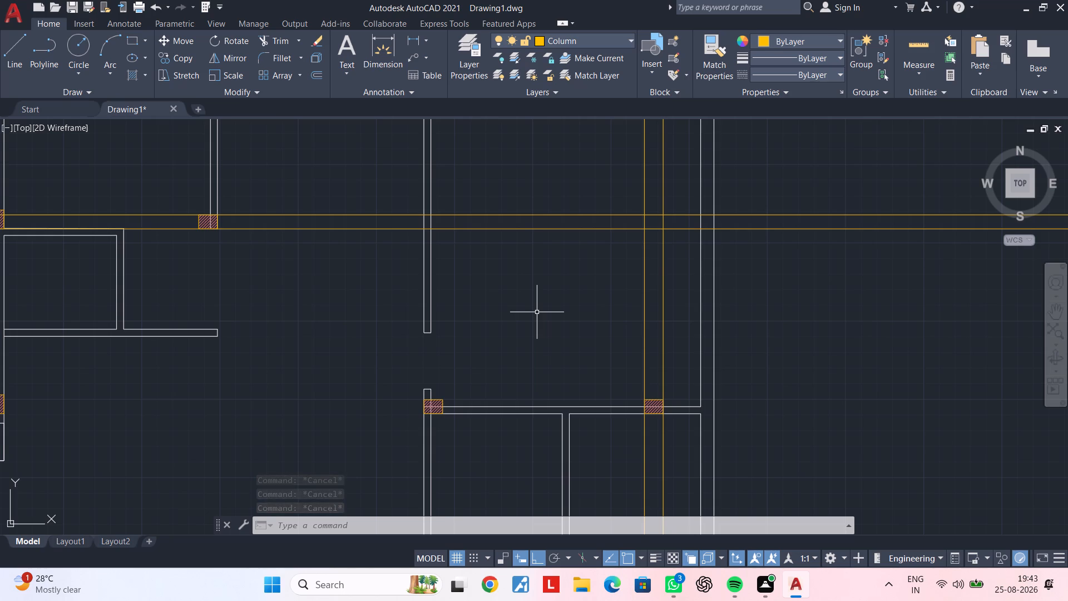
key("Escape")
key("Escape")
Copy the hatched column at the middle partition's lower junction by its lower west corner, north to the partition's west face on the lower horizontal guide.
middle_click_drag(537, 320, 550, 311)
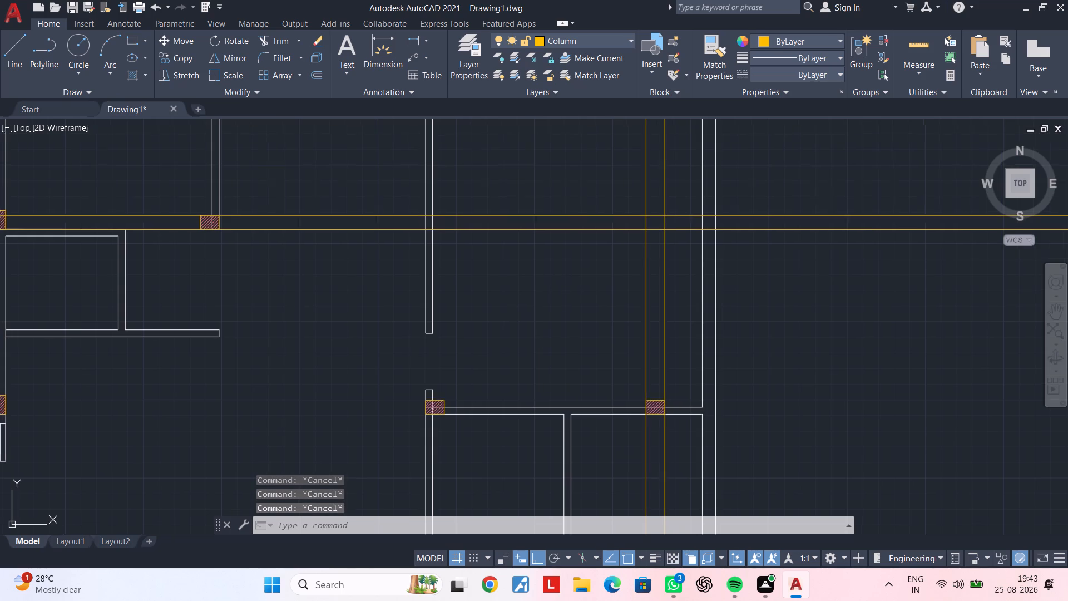
middle_click_drag(550, 311, 594, 280)
scroll(487, 373, "up", 3)
left_click(398, 277)
left_click(670, 406)
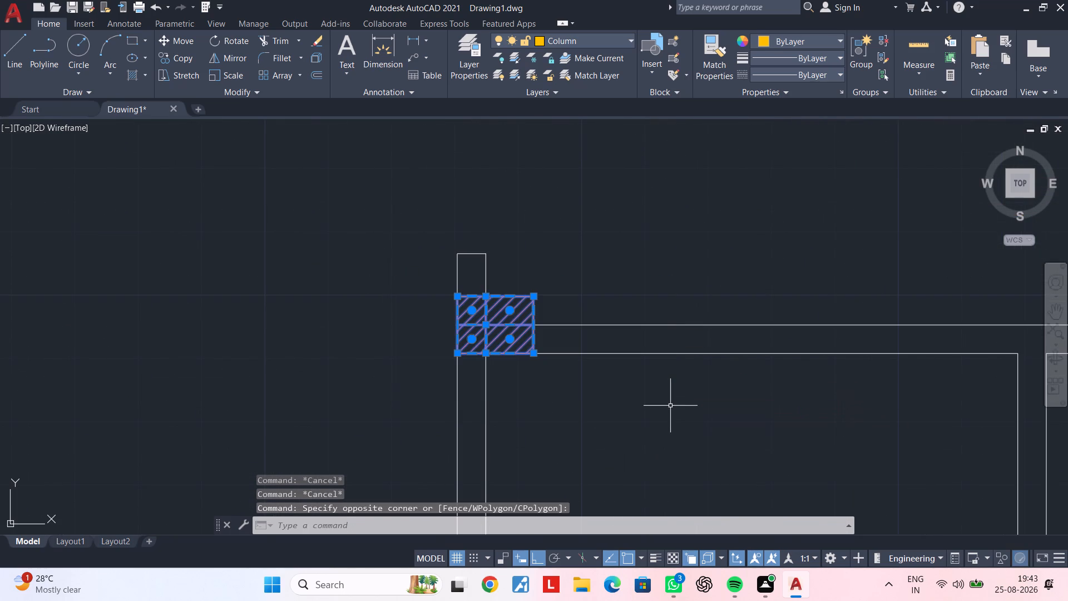
type("co")
key("space")
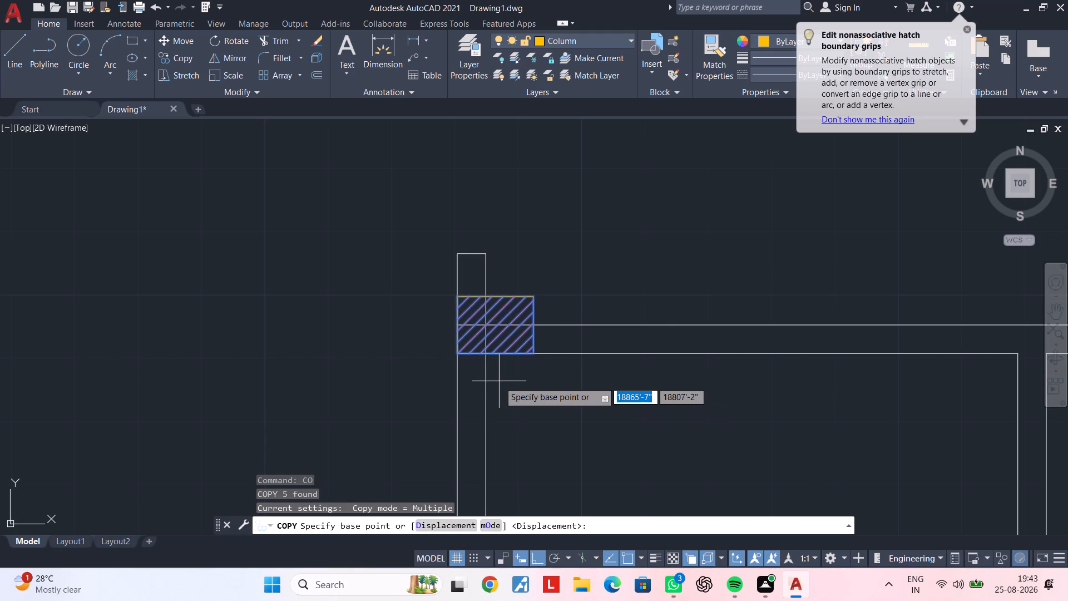
left_click(458, 355)
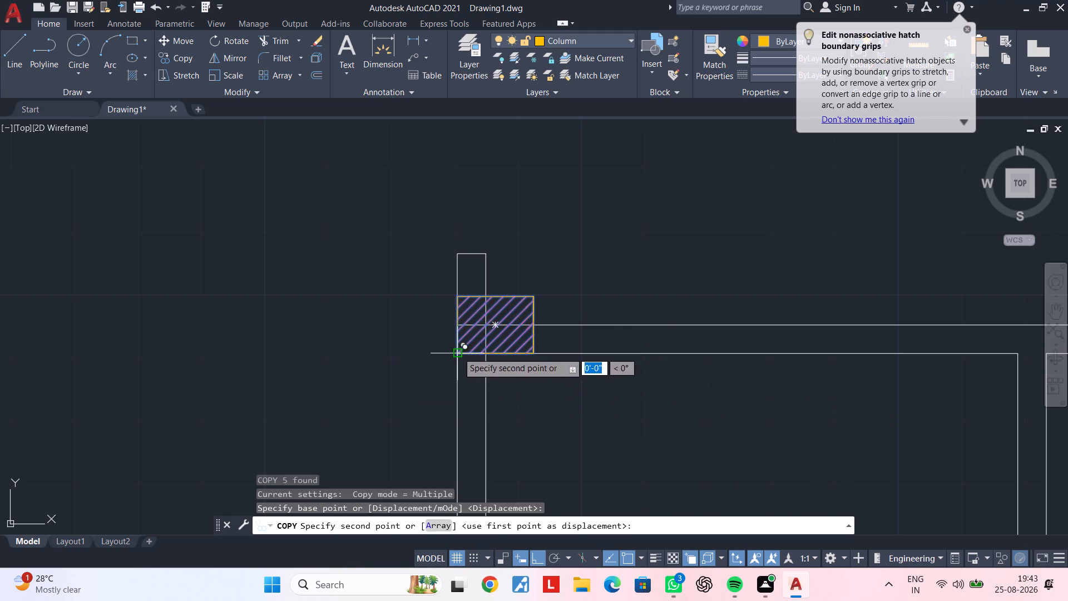
middle_click_drag(515, 231, 523, 461)
scroll(506, 373, "down", 2)
middle_click_drag(498, 348, 497, 493)
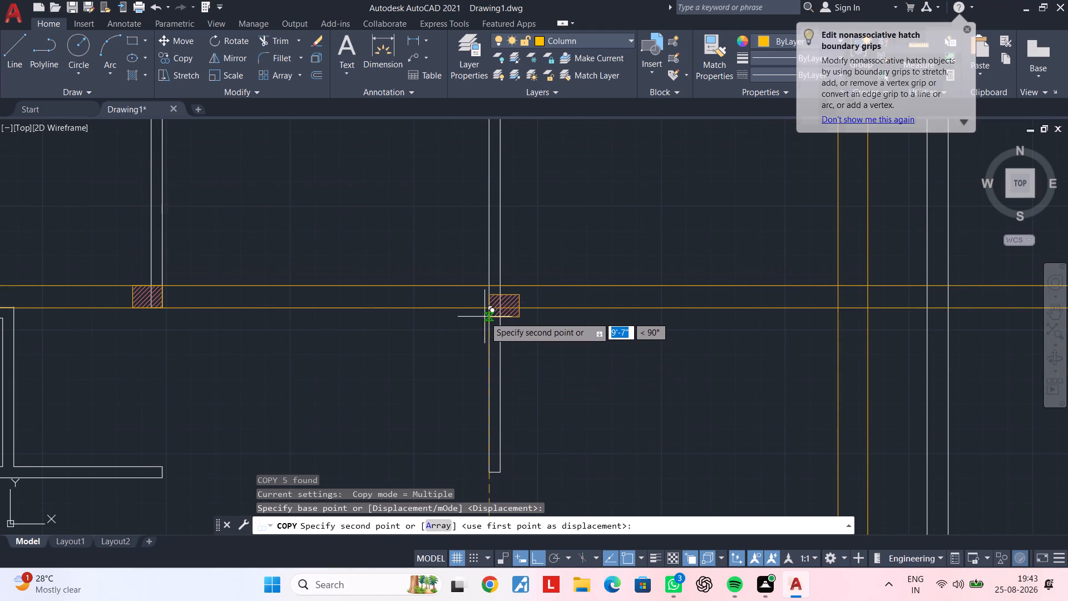
scroll(484, 311, "up", 2)
left_click(485, 302)
key("Escape")
scroll(724, 336, "down", 2)
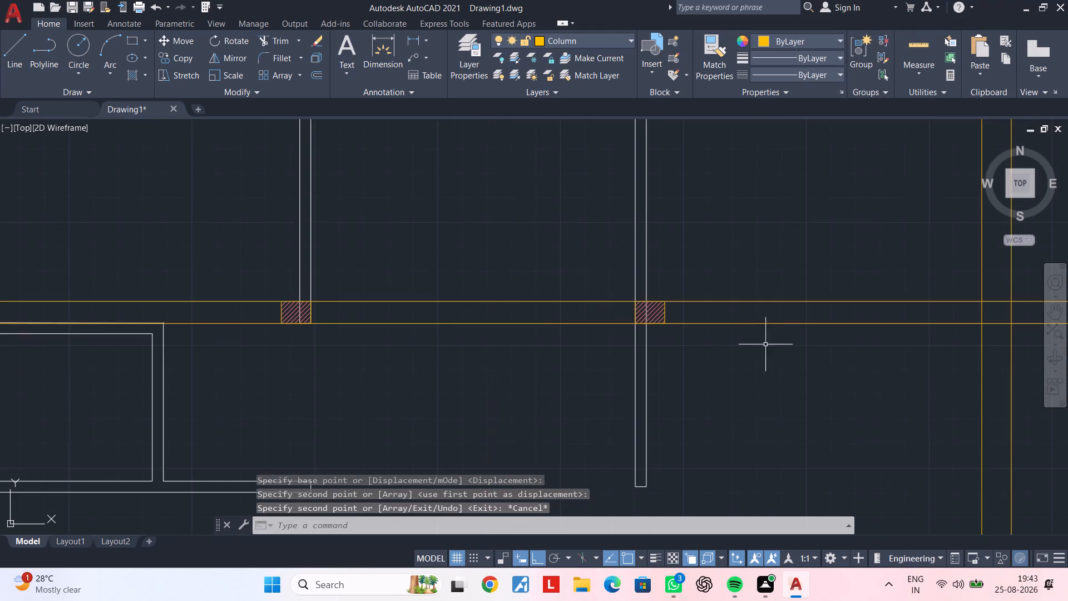
Copy the hatched column between the vertical guide lines by its lower west corner, north to where the west guide meets the lower horizontal guide.
middle_click_drag(780, 347, 389, 272)
middle_click_drag(614, 332, 556, 296)
scroll(576, 371, "down", 2)
middle_click_drag(577, 371, 579, 313)
scroll(596, 378, "up", 3)
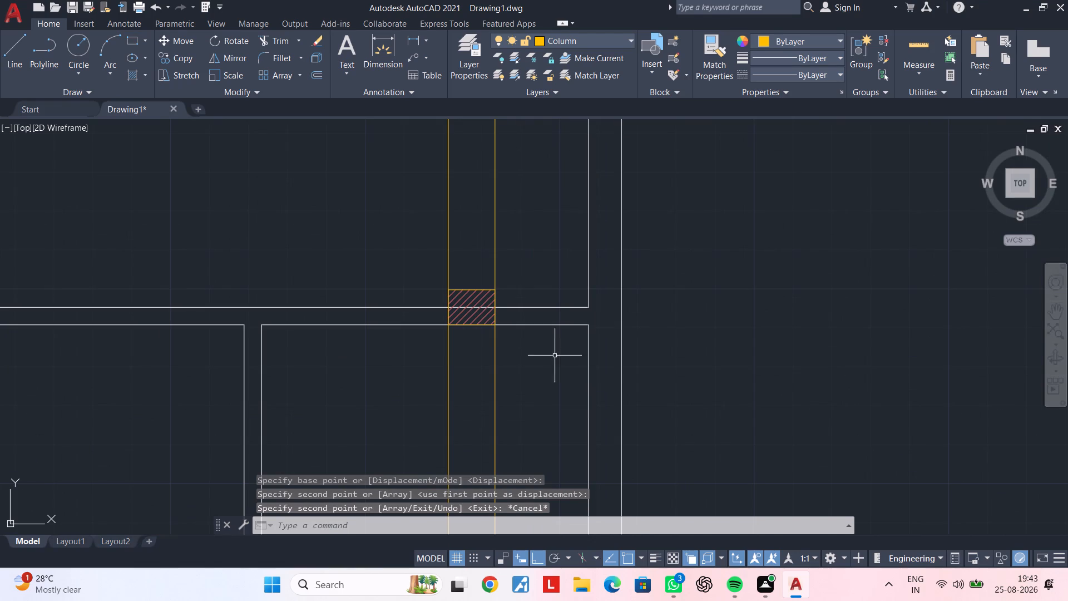
middle_click_drag(553, 356, 575, 392)
key("Escape")
key("Escape")
left_click(452, 314)
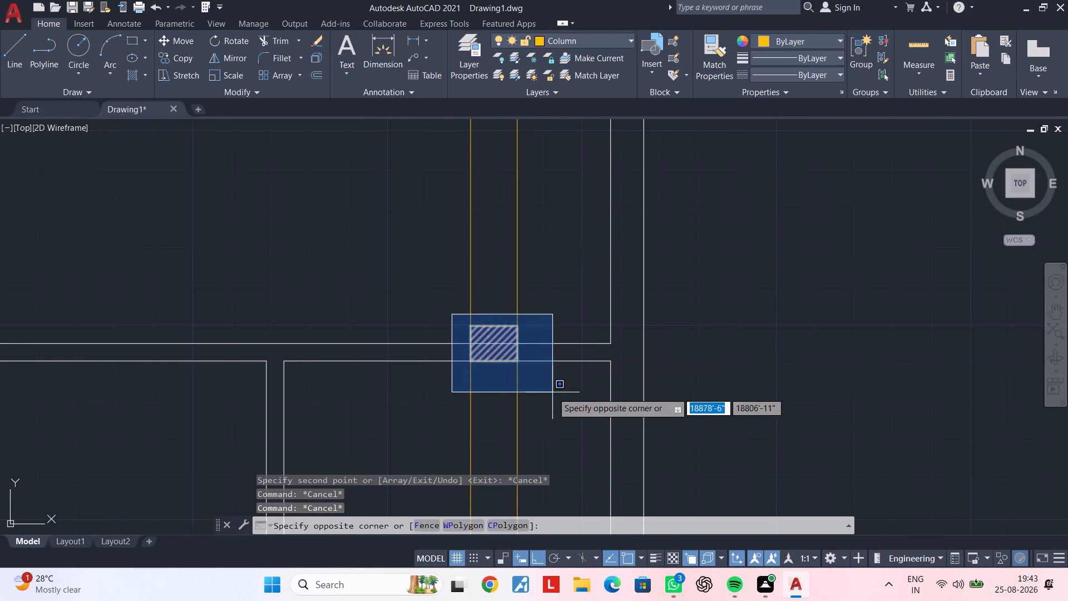
left_click(552, 385)
type("co")
key("space")
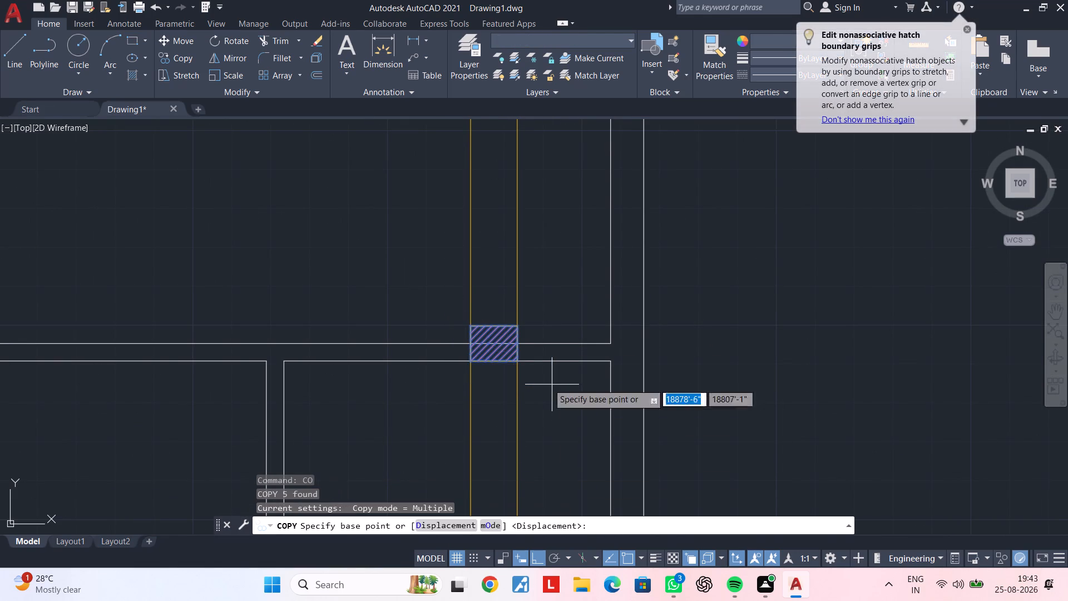
left_click(472, 361)
scroll(512, 281, "down", 2)
middle_click_drag(514, 314, 518, 454)
middle_click_drag(521, 314, 522, 348)
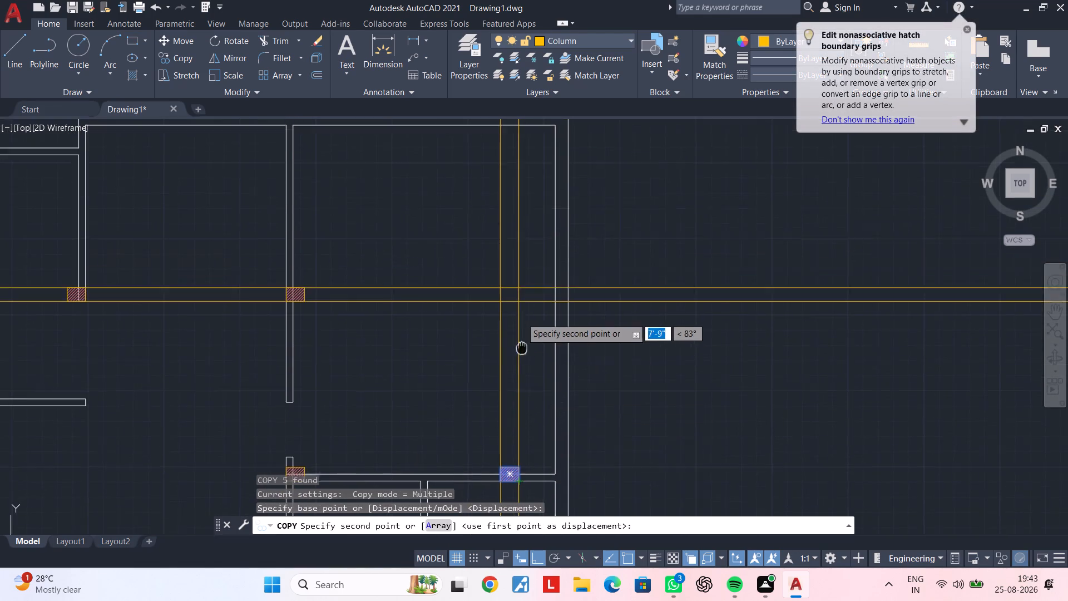
middle_click_drag(522, 348, 517, 402)
scroll(510, 359, "up", 3)
left_click(441, 381)
key("Escape")
scroll(466, 390, "down", 2)
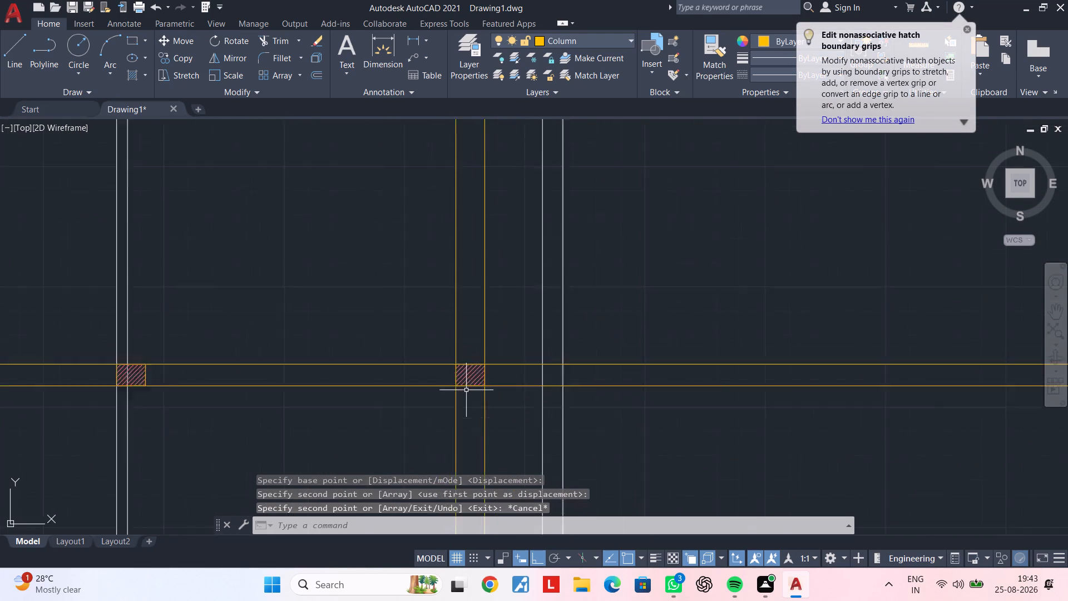
scroll(466, 390, "down", 1)
key("Escape")
middle_click_drag(427, 396, 600, 410)
key("Escape")
key("Escape")
middle_click_drag(565, 312, 646, 317)
key("Escape")
key("Escape")
middle_click_drag(630, 318, 702, 349)
key("Escape")
key("Escape")
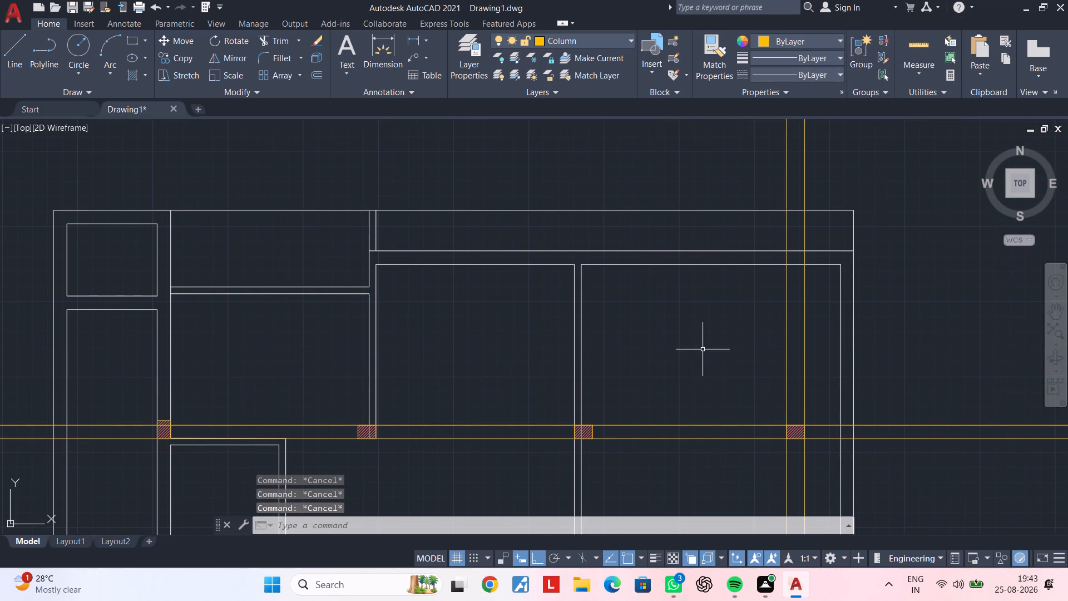
key("Escape")
key("Escape")
Copy the column at the guide-line crossing by its lower west corner to where the west vertical guide meets the north wall's inner face.
middle_click_drag(736, 375, 670, 292)
scroll(767, 381, "up", 2)
left_click(622, 265)
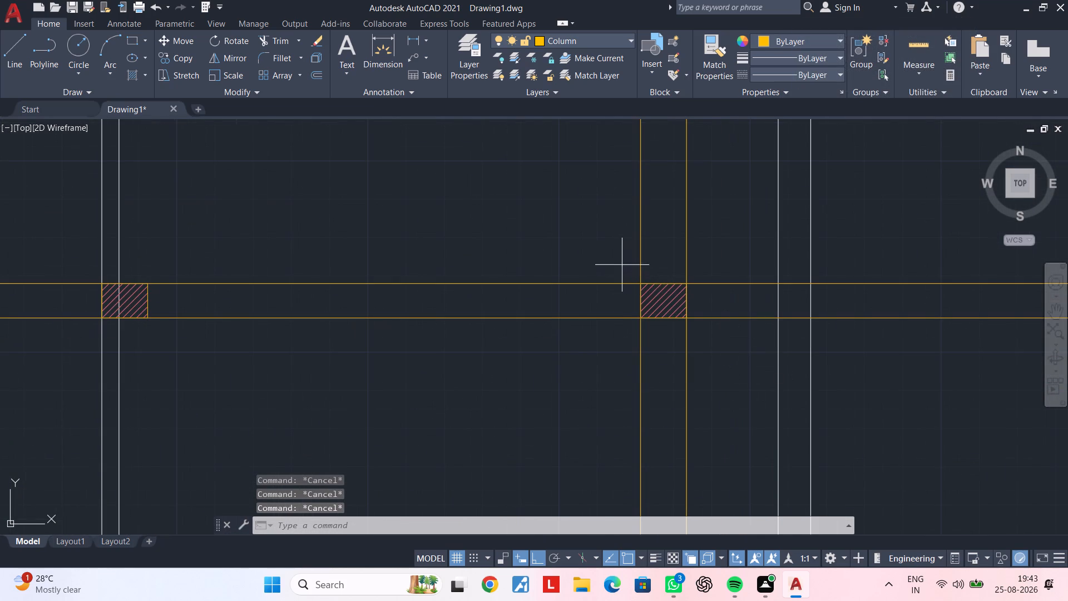
left_click(717, 343)
type("co")
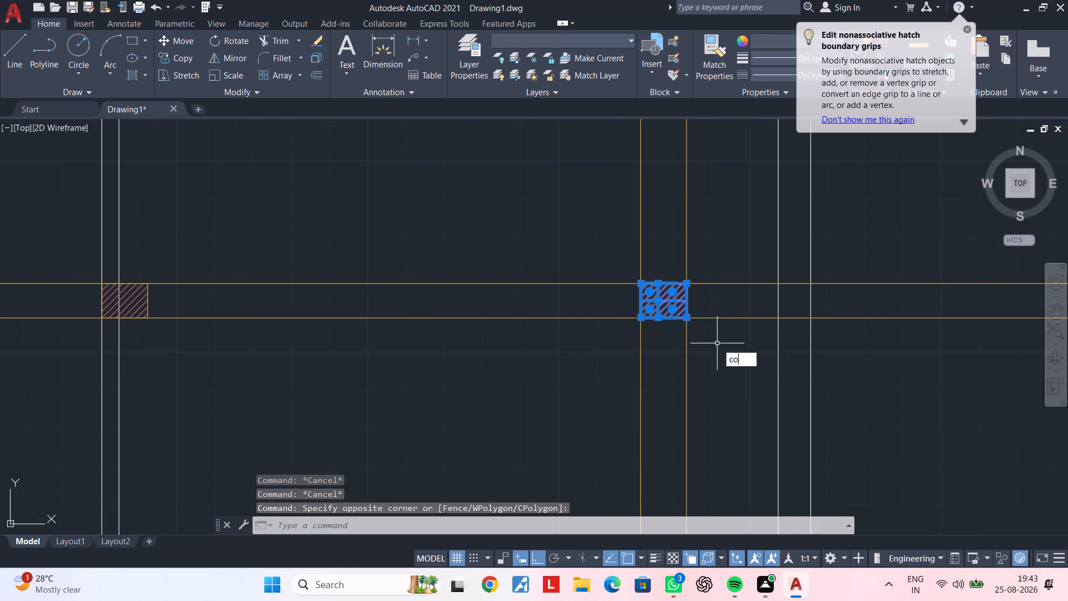
key("space")
left_click(643, 319)
middle_click_drag(670, 211, 666, 369)
middle_click_drag(666, 213, 661, 353)
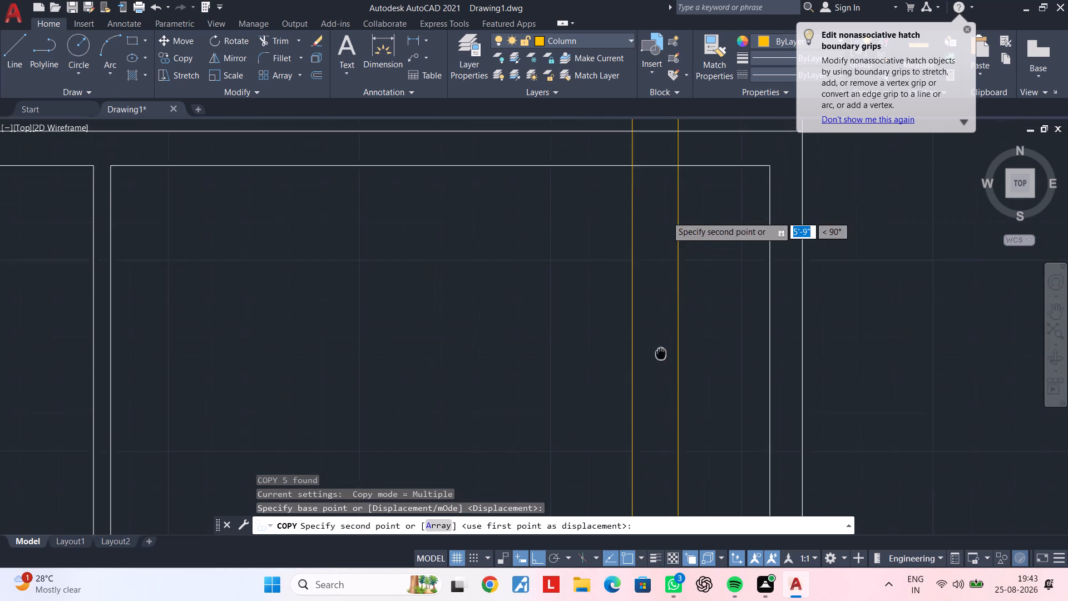
middle_click_drag(661, 353, 659, 390)
left_click(629, 207)
Place another copy of the column where the middle partition's west face meets the north wall's inner face.
middle_click_drag(561, 240, 957, 243)
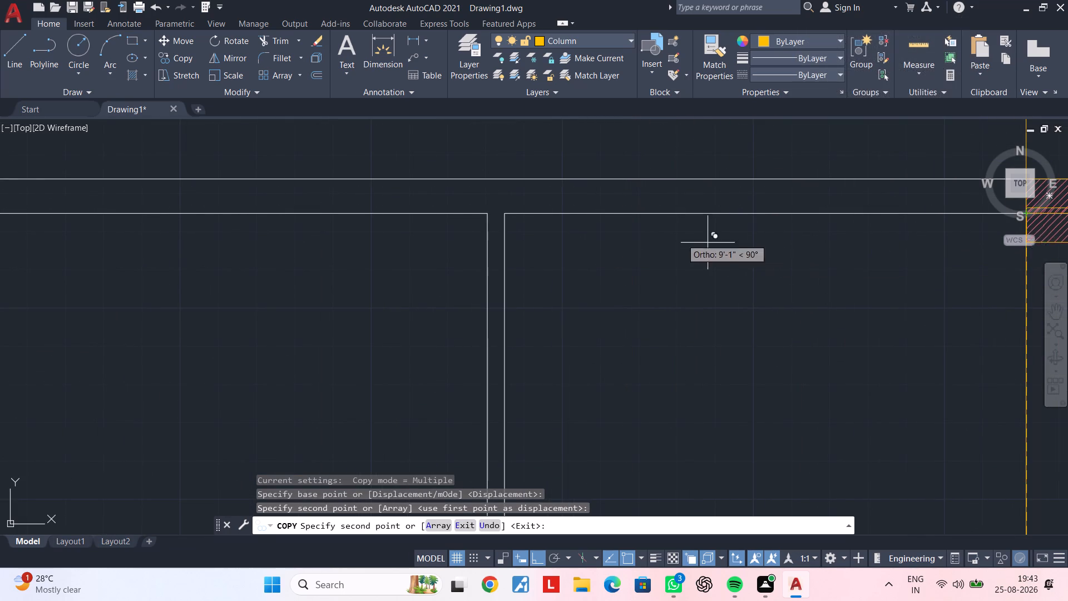
left_click(484, 212)
scroll(430, 253, "down", 2)
middle_click_drag(416, 255, 821, 255)
scroll(659, 238, "up", 1)
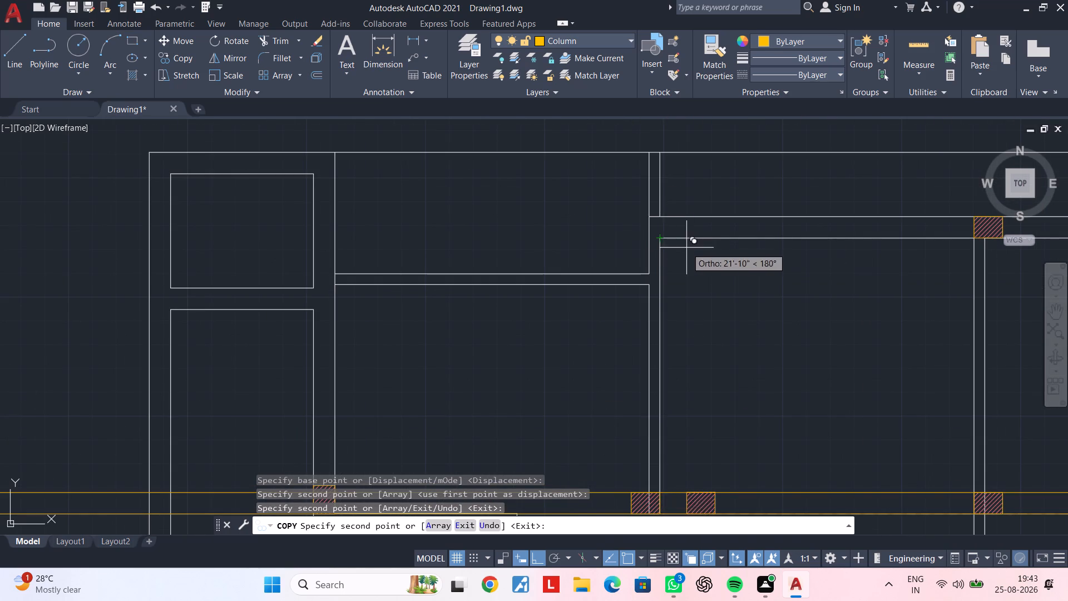
key("Escape")
middle_click_drag(738, 245, 517, 231)
key("Escape")
key("Escape")
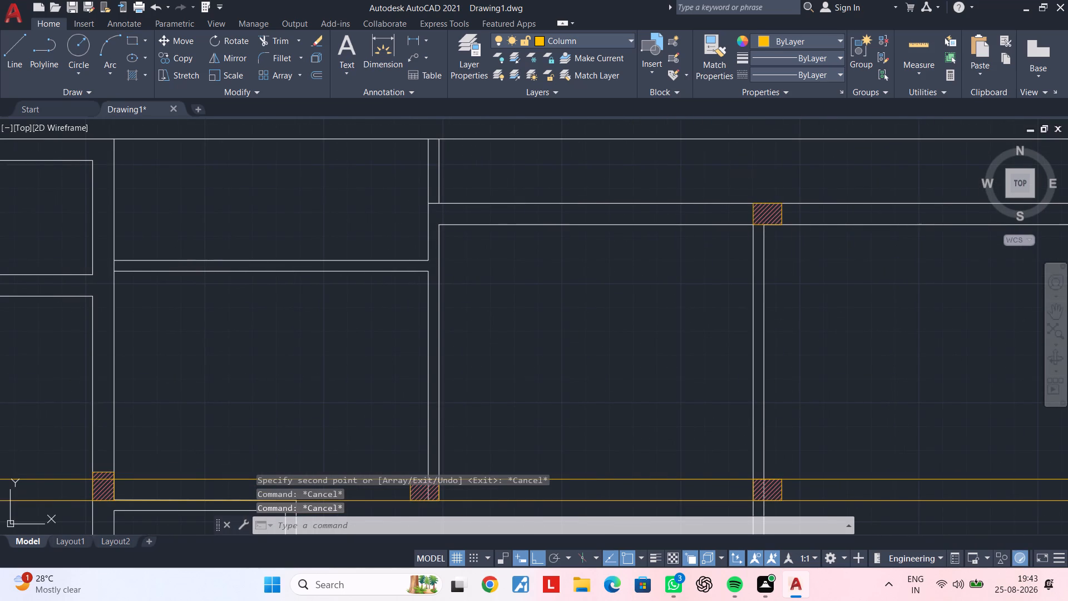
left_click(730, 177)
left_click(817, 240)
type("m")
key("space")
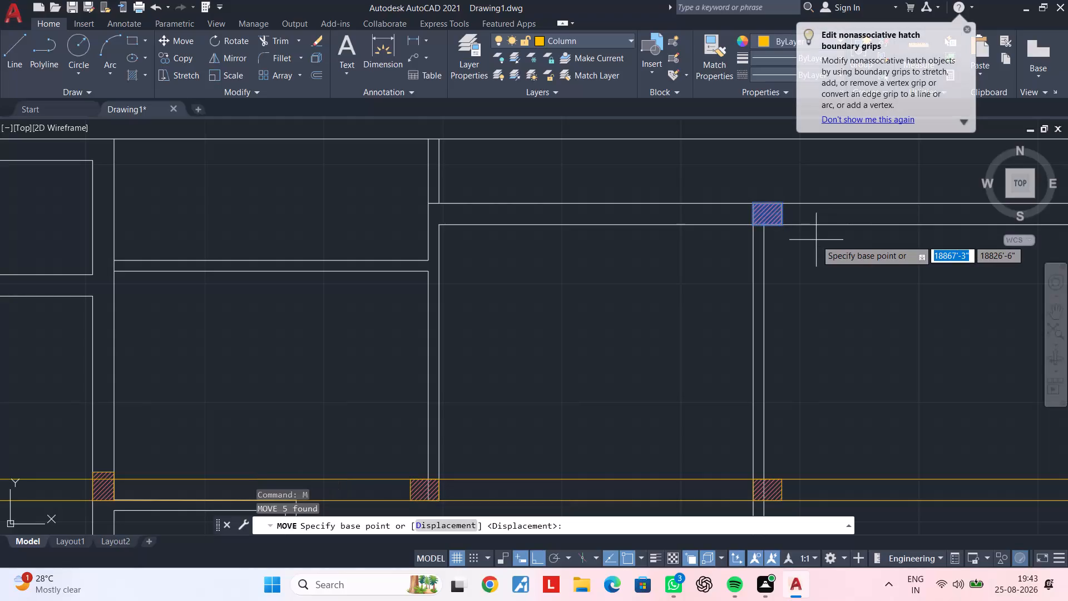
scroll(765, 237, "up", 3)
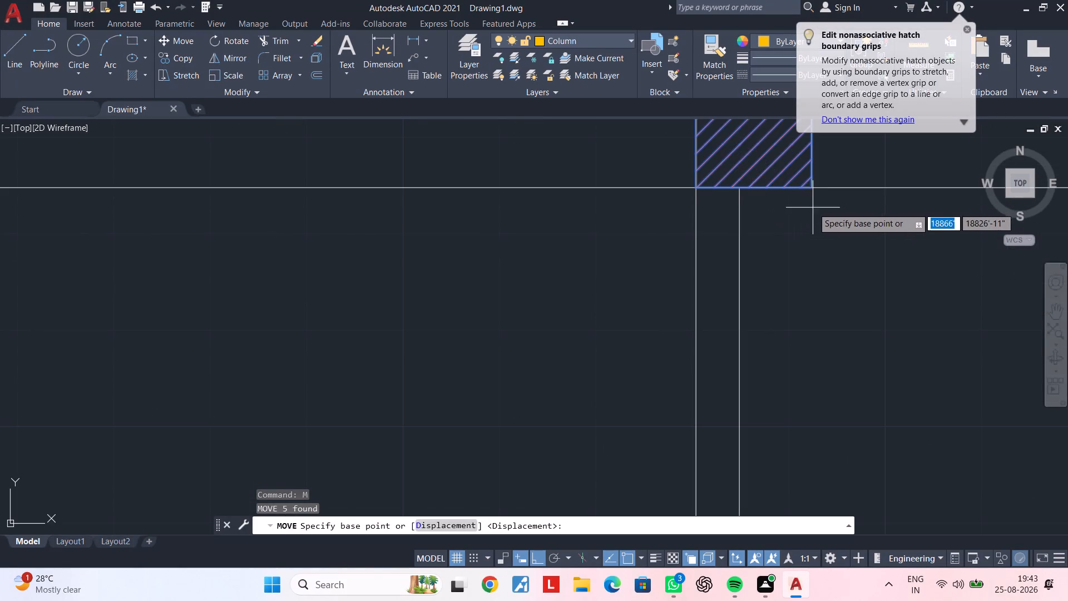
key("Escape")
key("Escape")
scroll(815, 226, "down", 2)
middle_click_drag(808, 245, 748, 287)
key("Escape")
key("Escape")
Copy the column at the middle partition's north end by its lower east corner to the west end of the north wall's inner face.
left_click_drag(683, 188, 693, 196)
left_click(787, 265)
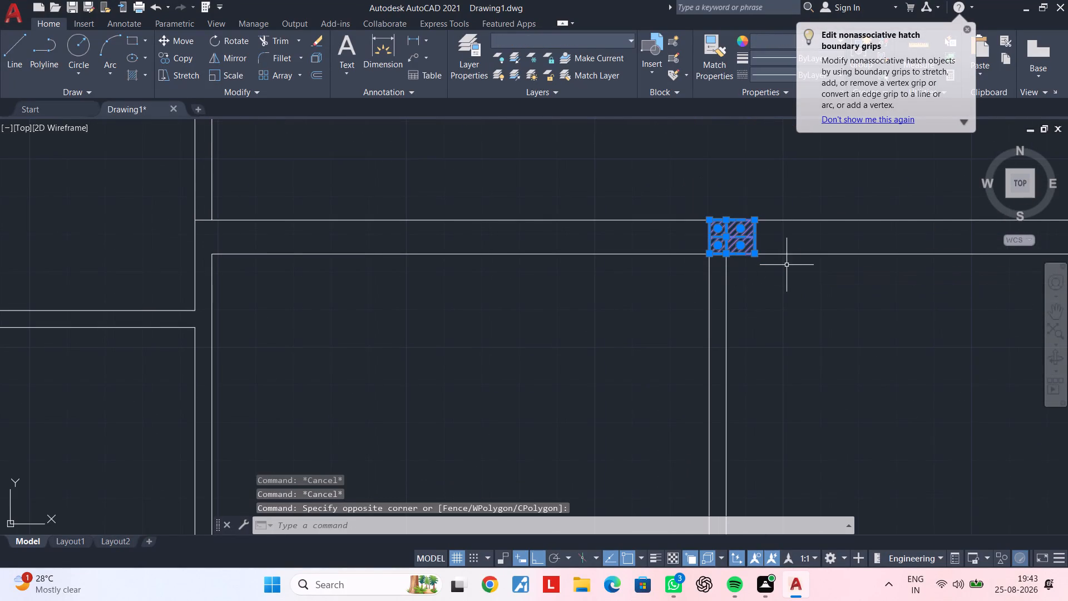
key("c")
key("o")
key("space")
left_click(759, 254)
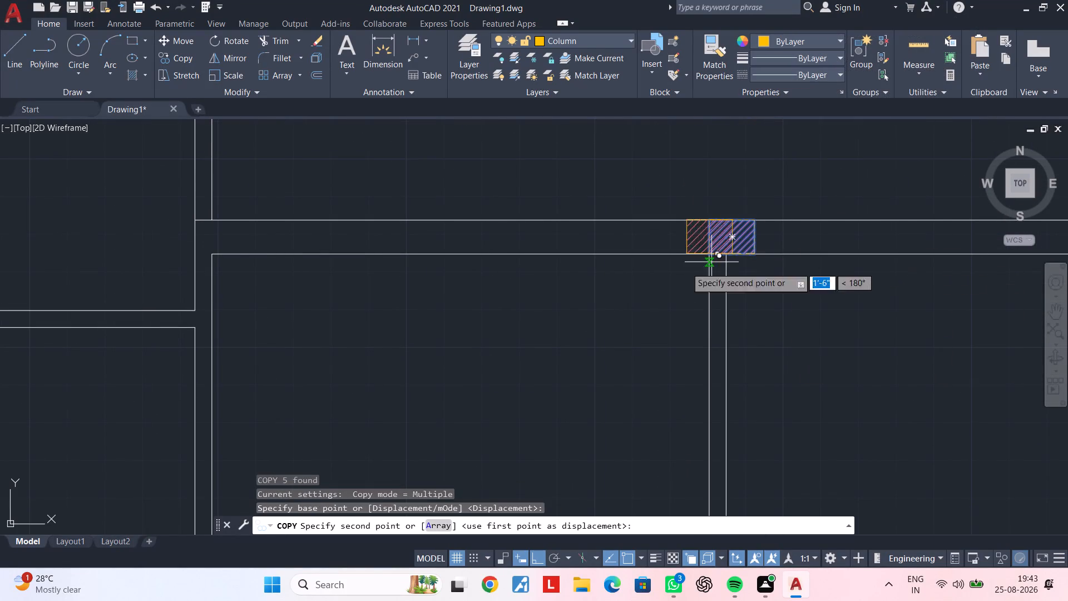
middle_click_drag(212, 260, 688, 264)
scroll(273, 269, "down", 2)
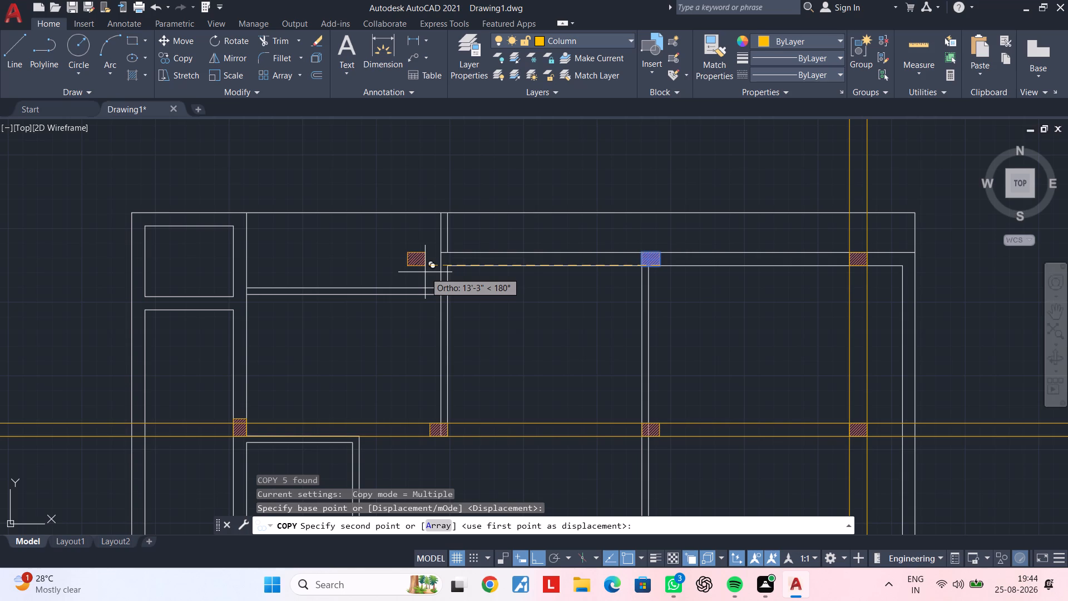
scroll(425, 272, "up", 2)
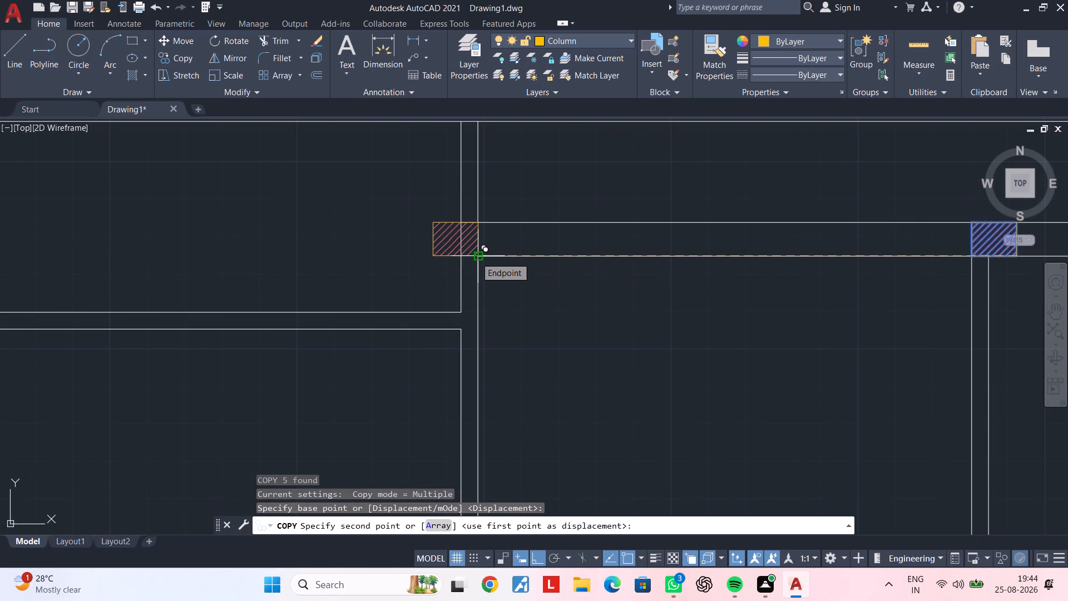
left_click(476, 257)
scroll(406, 289, "down", 2)
middle_click_drag(376, 290, 630, 277)
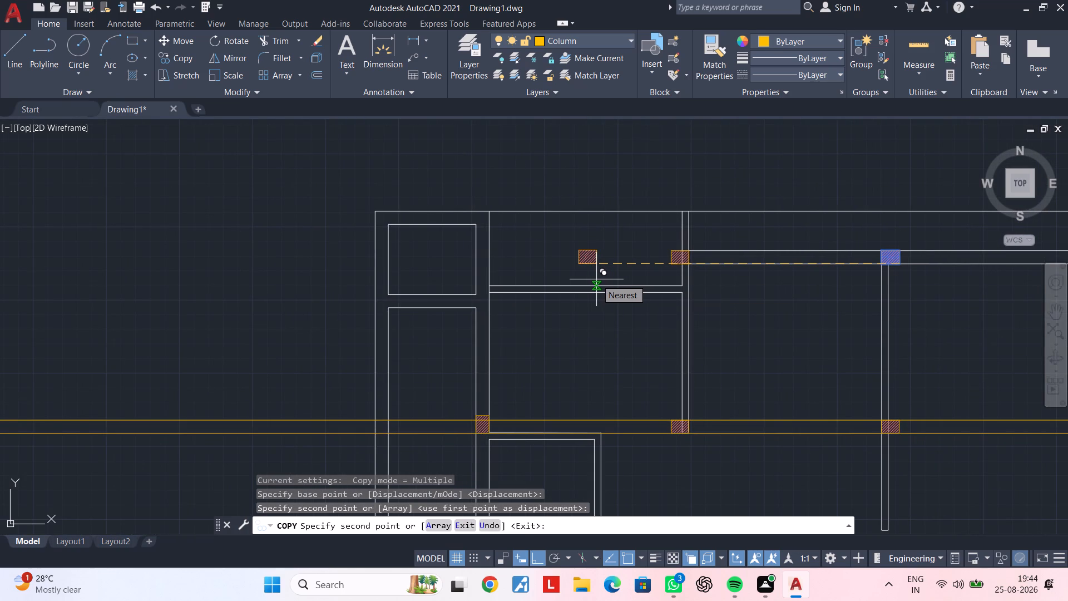
key("Escape")
key("Escape")
middle_click_drag(594, 275, 487, 264)
key("Escape")
key("Escape")
key("Escape")
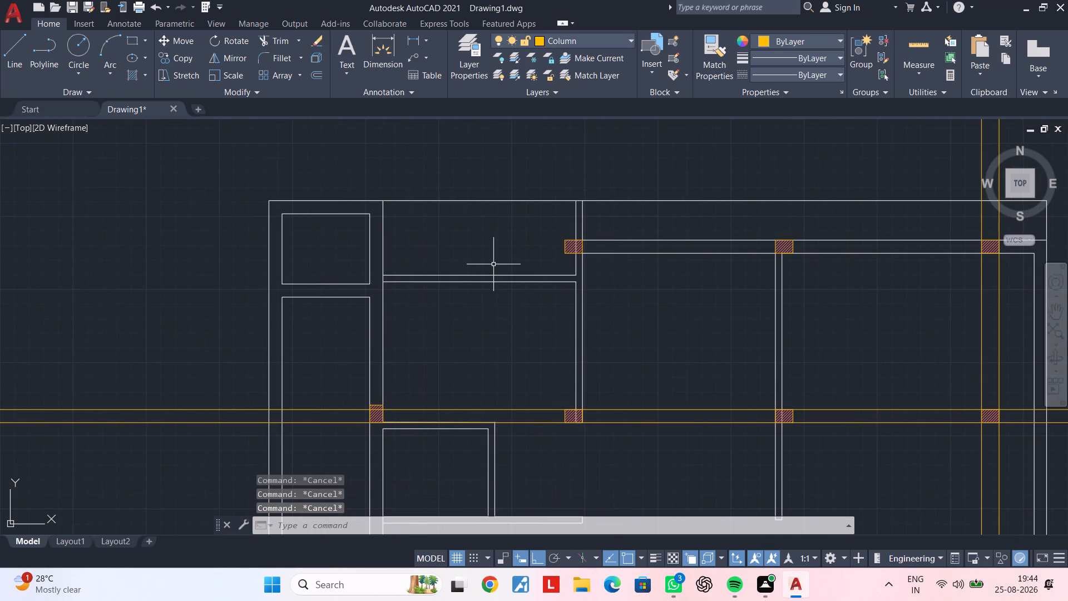
Draw horizontal construction lines along the north and south edges of the column at the north wall's west end.
key("x")
key("l")
key("space")
type("h")
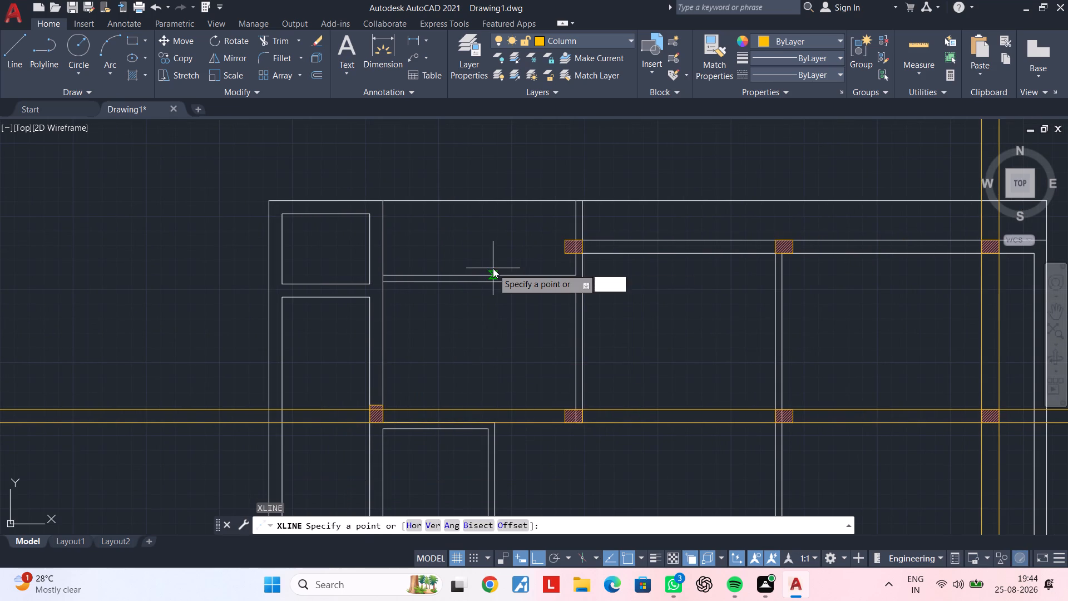
key("space")
scroll(565, 245, "up", 2)
left_click(564, 231)
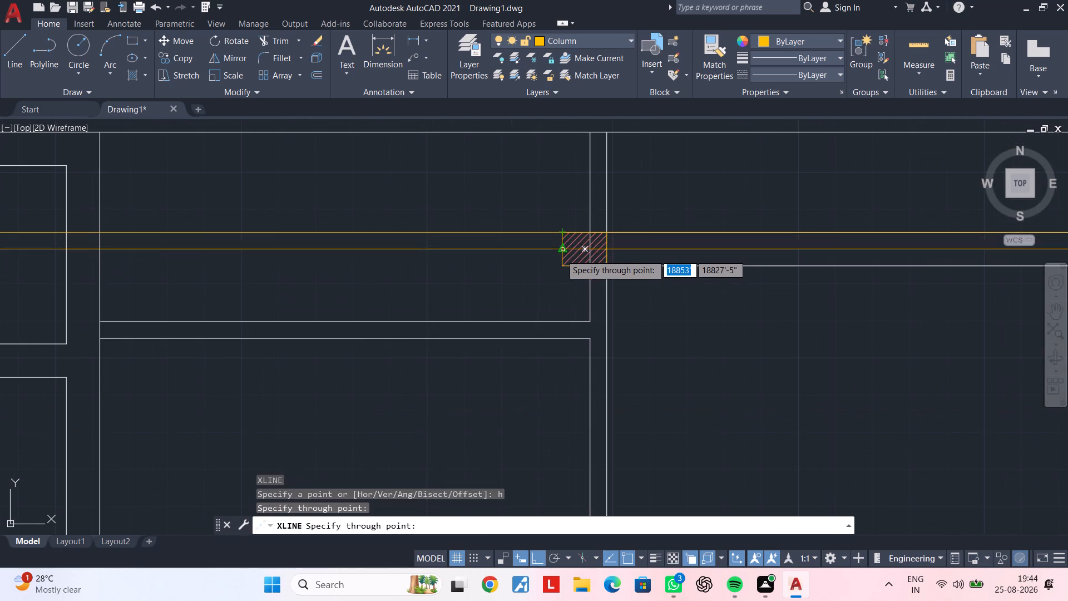
left_click(559, 265)
middle_click_drag(419, 295, 726, 275)
key("Escape")
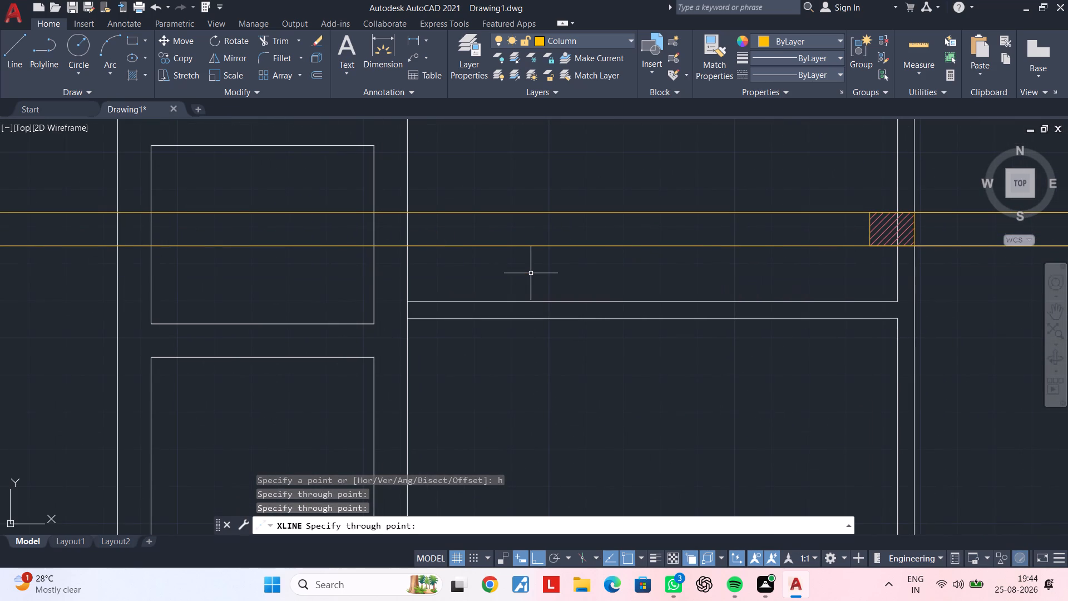
key("Escape")
key("Escape")
key("Escape")
key("Escape")
key("Escape")
key("Escape")
key("Escape")
key("Escape")
key("Escape")
middle_click_drag(533, 267, 536, 300)
key("Escape")
key("Escape")
key("Escape")
key("Escape")
key("Escape")
middle_click_drag(705, 284, 547, 284)
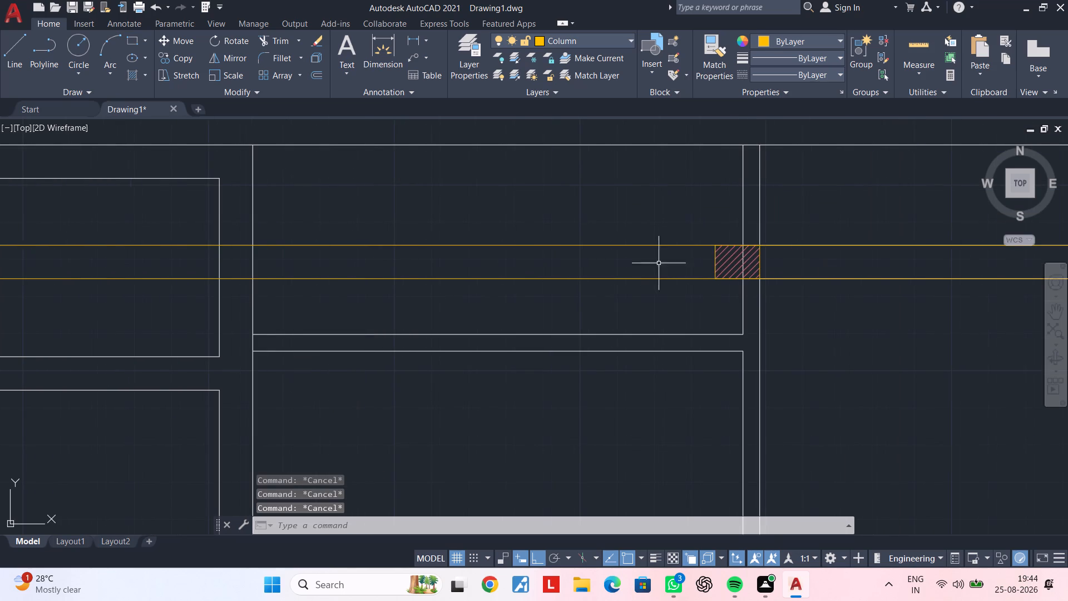
Copy that hatched column by its lower west corner to where the lower guide meets the small northwest room's east side.
left_click(701, 225)
left_click(794, 291)
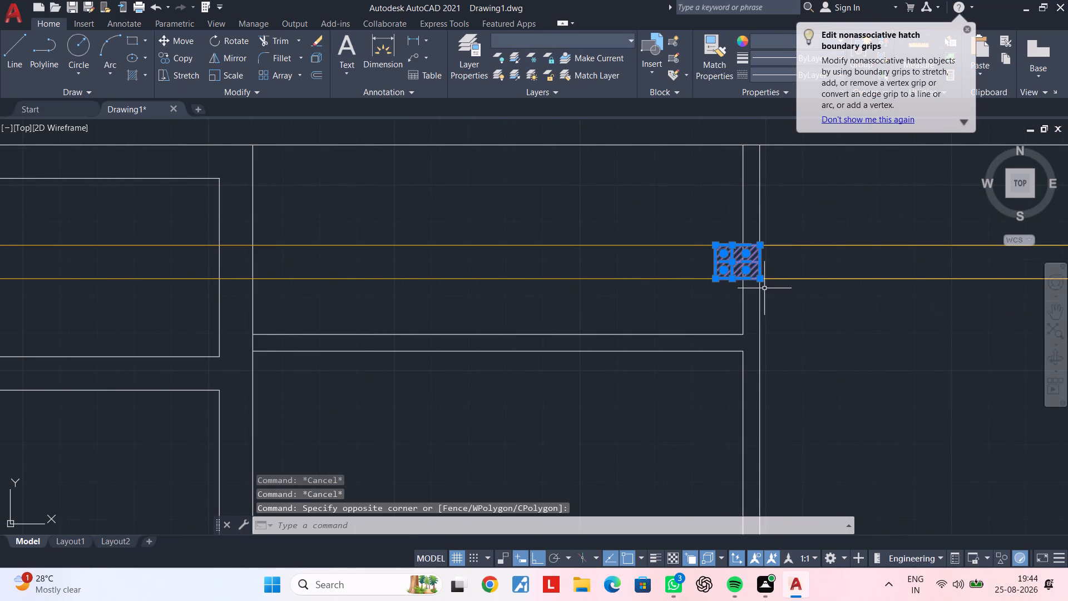
key("c")
key("o")
key("space")
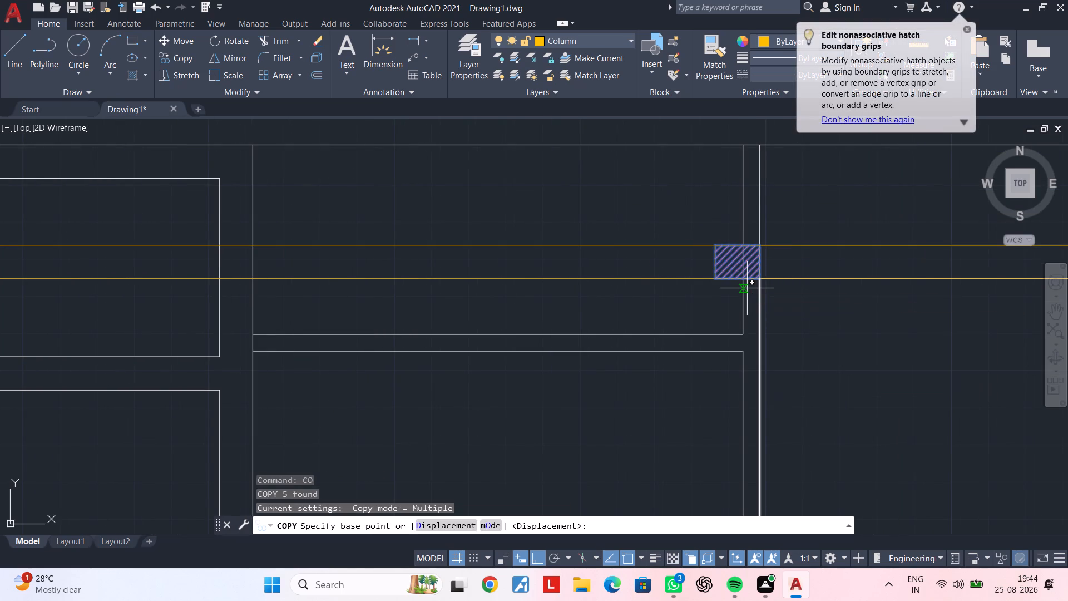
left_click(717, 278)
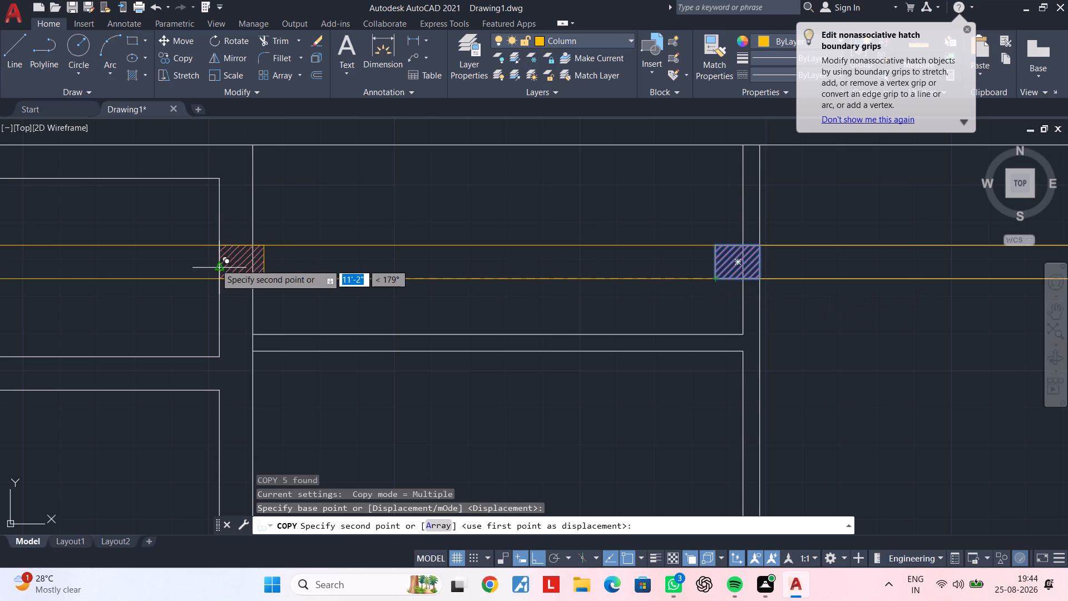
left_click(216, 278)
middle_click_drag(210, 294, 351, 305)
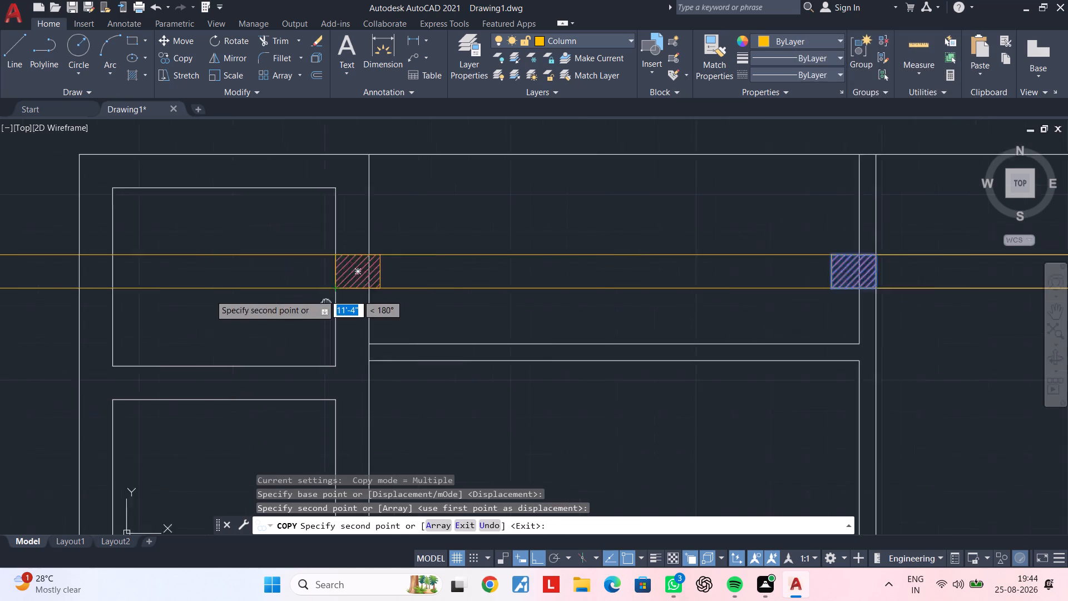
middle_click_drag(351, 305, 620, 308)
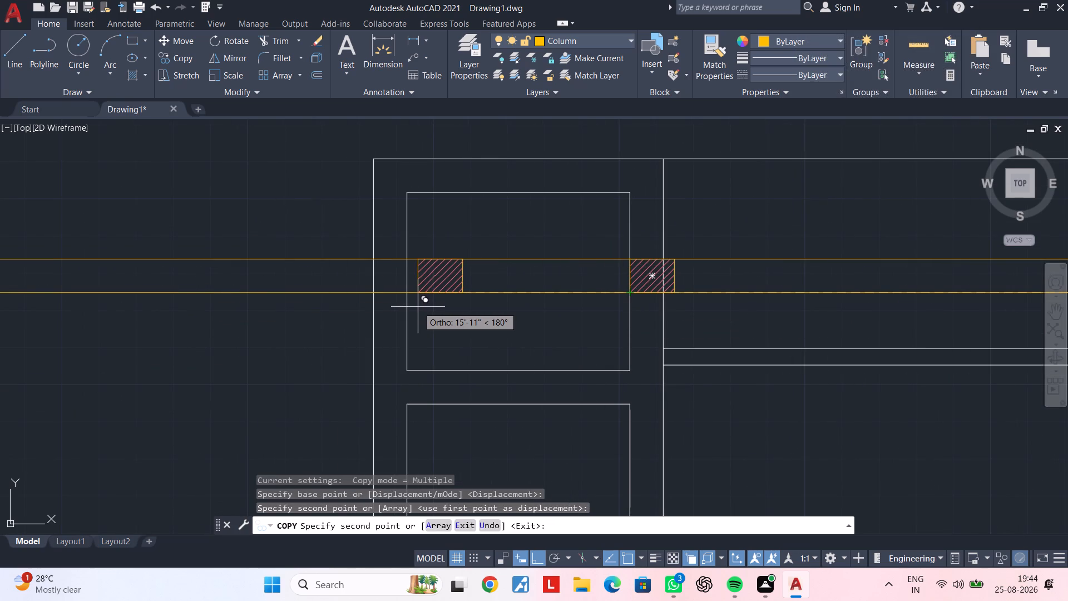
key("Escape")
key("Escape")
Draw horizontal construction lines along the south and north edges of the hatched column just north of the west wall's window.
scroll(425, 306, "down", 2)
middle_click_drag(427, 306, 439, 215)
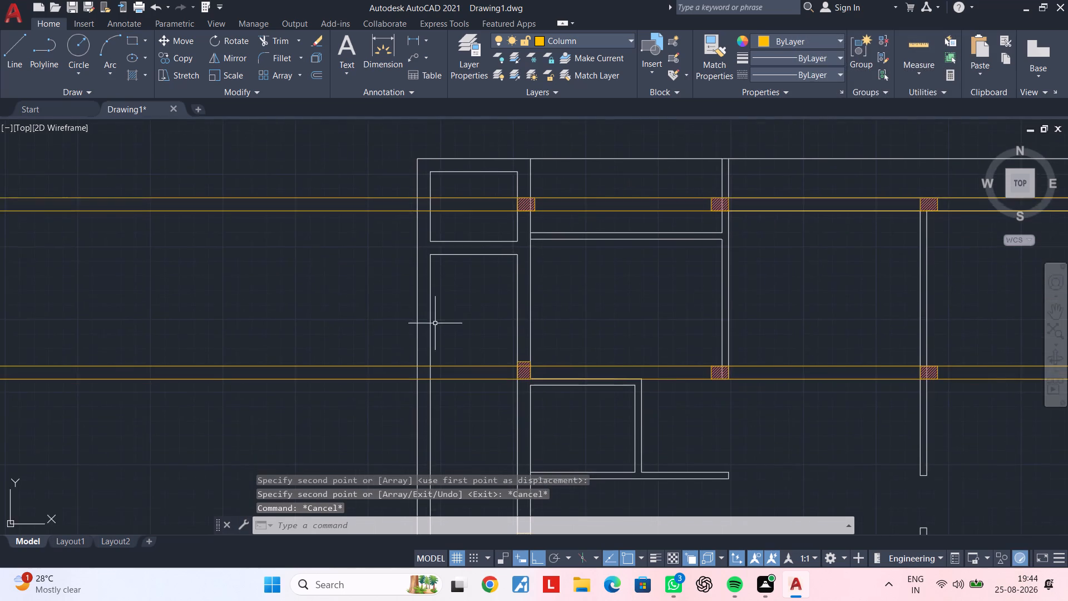
middle_click_drag(438, 320, 441, 201)
middle_click_drag(456, 298, 453, 189)
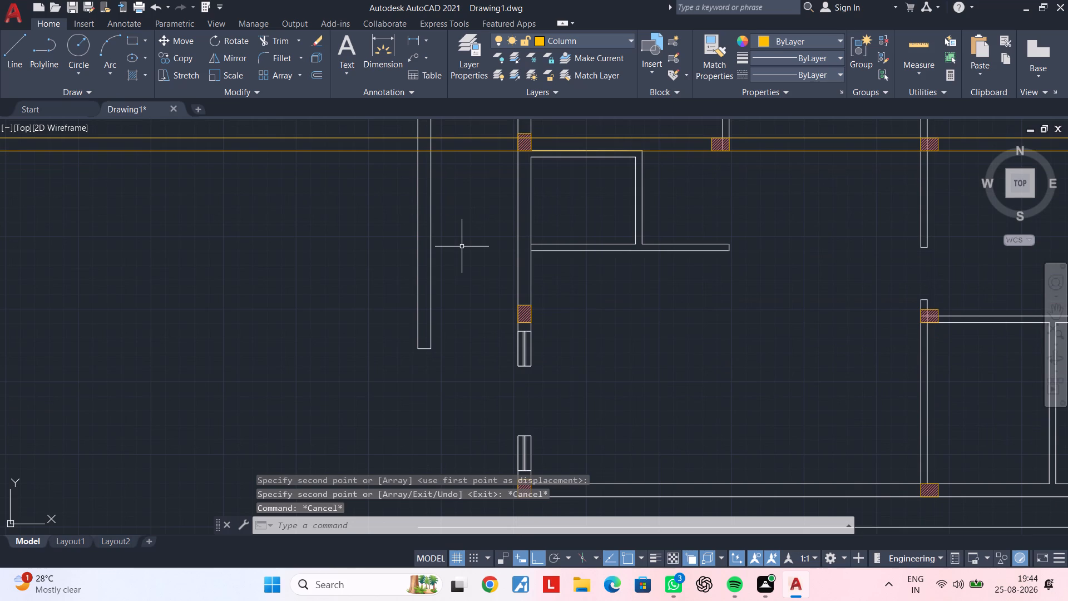
scroll(541, 317, "up", 1)
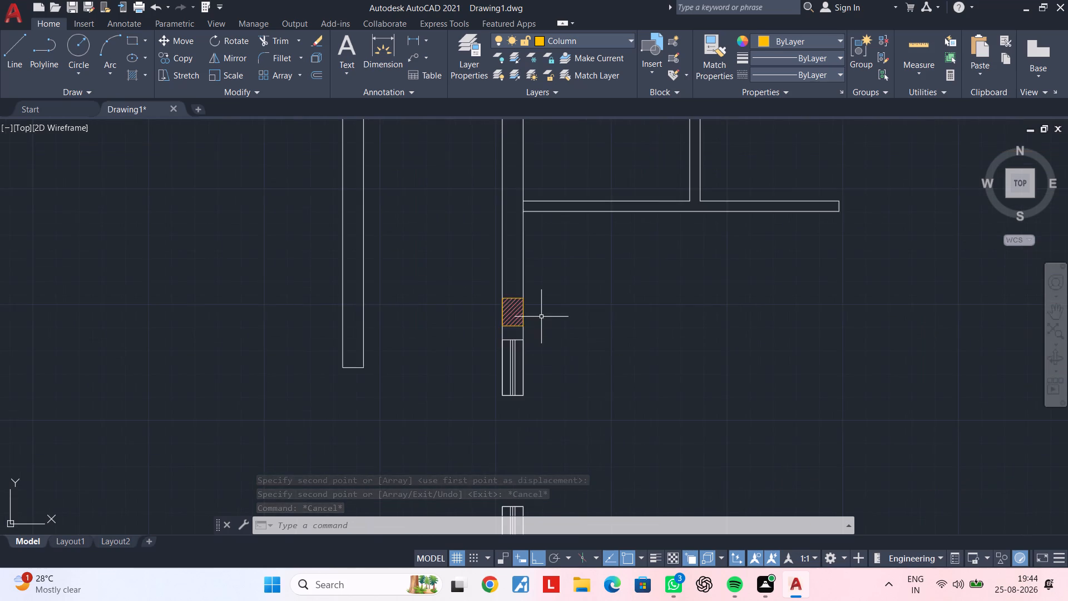
middle_click_drag(515, 323, 285, 307)
middle_click_drag(469, 340, 500, 340)
key("Escape")
key("Escape")
key("Escape")
key("Escape")
middle_click_drag(484, 335, 543, 333)
key("Escape")
key("Escape")
key("x")
key("l")
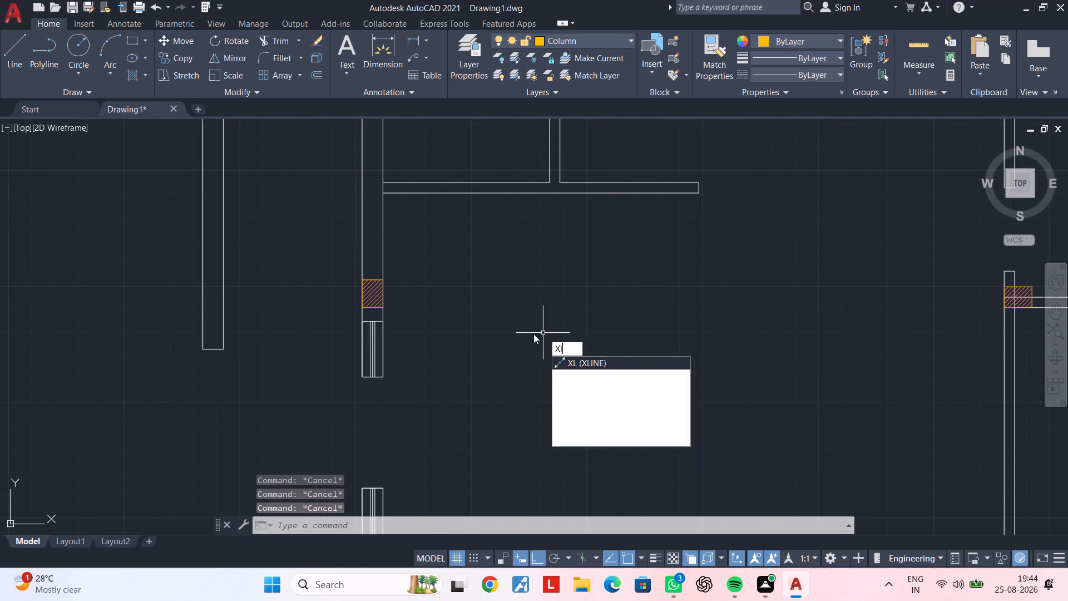
key("space")
type("h")
key("space")
left_click(383, 309)
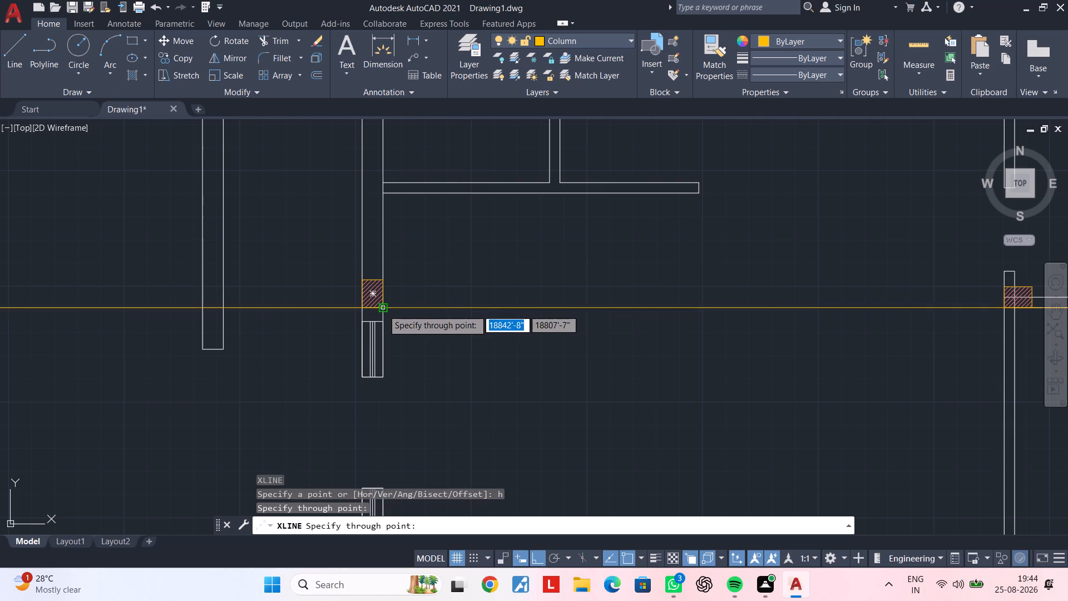
left_click(382, 279)
key("Escape")
key("Escape")
middle_click_drag(429, 308, 462, 308)
key("Escape")
key("Escape")
key("Escape")
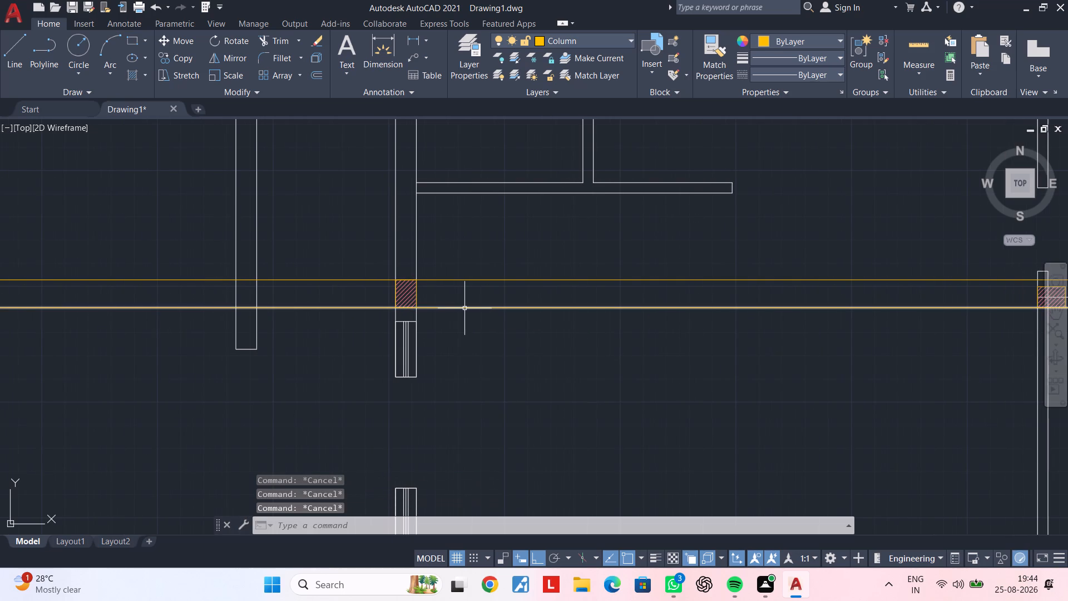
key("Escape")
key("Escape")
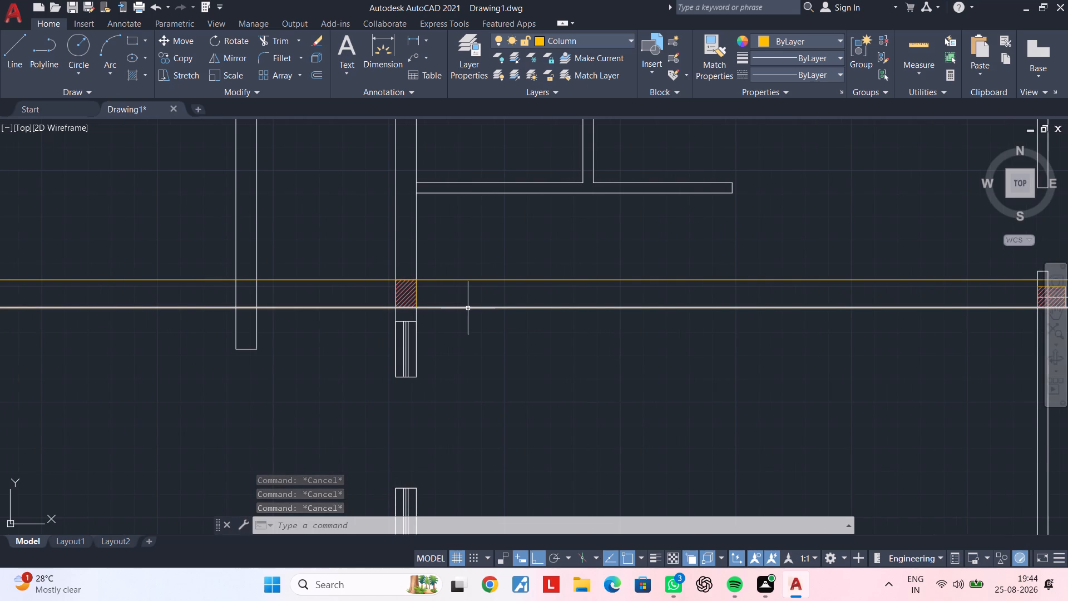
key("Escape")
key("Escape")
key("Escape")
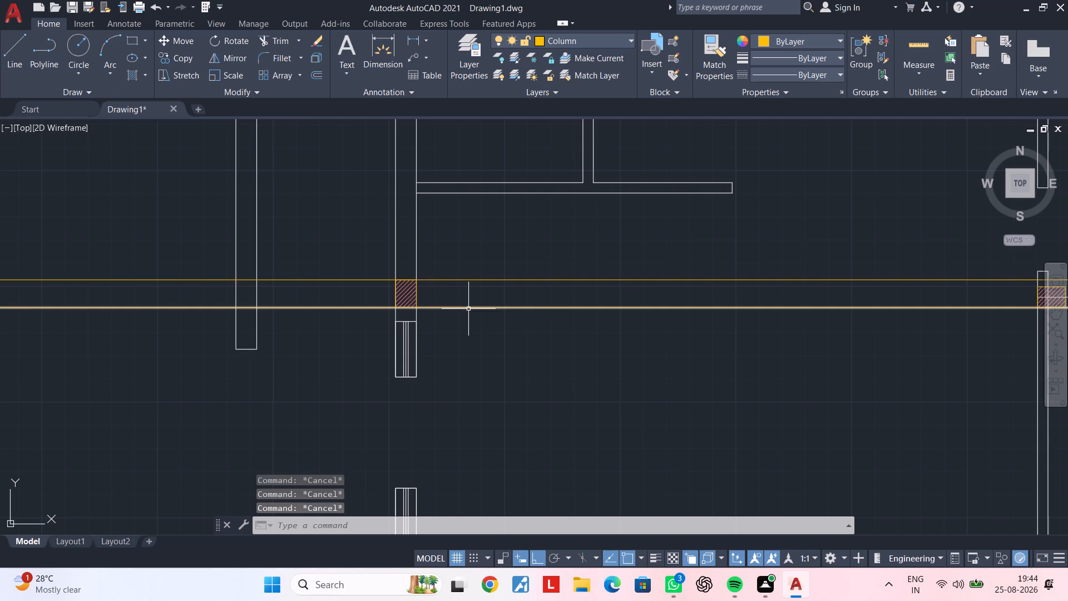
key("Escape")
Draw a rectangle 9" wide and about 1'-11" high across the outer west wall strip, rising from the lower guide line.
middle_click_drag(492, 309, 538, 310)
key("Escape")
key("Escape")
middle_click_drag(486, 314, 572, 313)
scroll(571, 309, "up", 1)
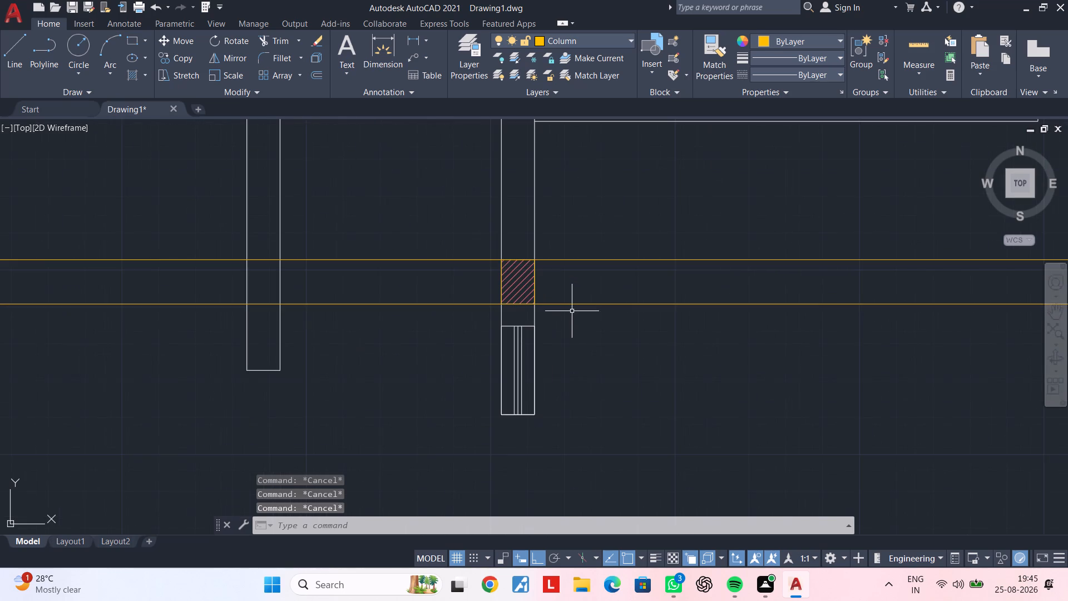
middle_click_drag(588, 314, 615, 323)
key("Escape")
key("Escape")
middle_click_drag(612, 326, 730, 326)
key("Escape")
key("Escape")
middle_click_drag(481, 333, 542, 333)
key("Escape")
key("Escape")
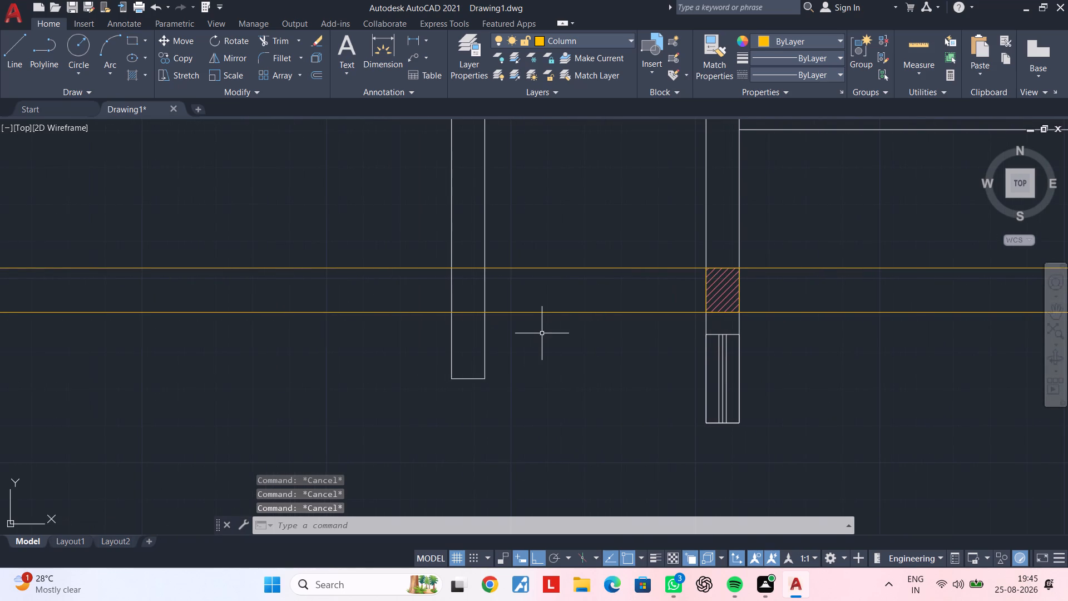
type("rec")
key("space")
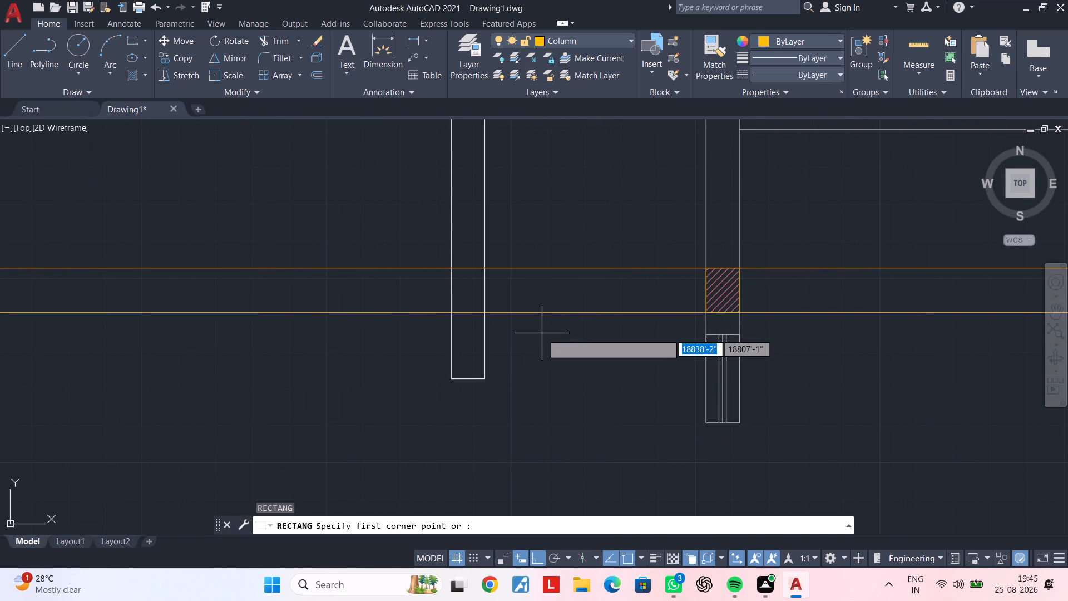
left_click(487, 314)
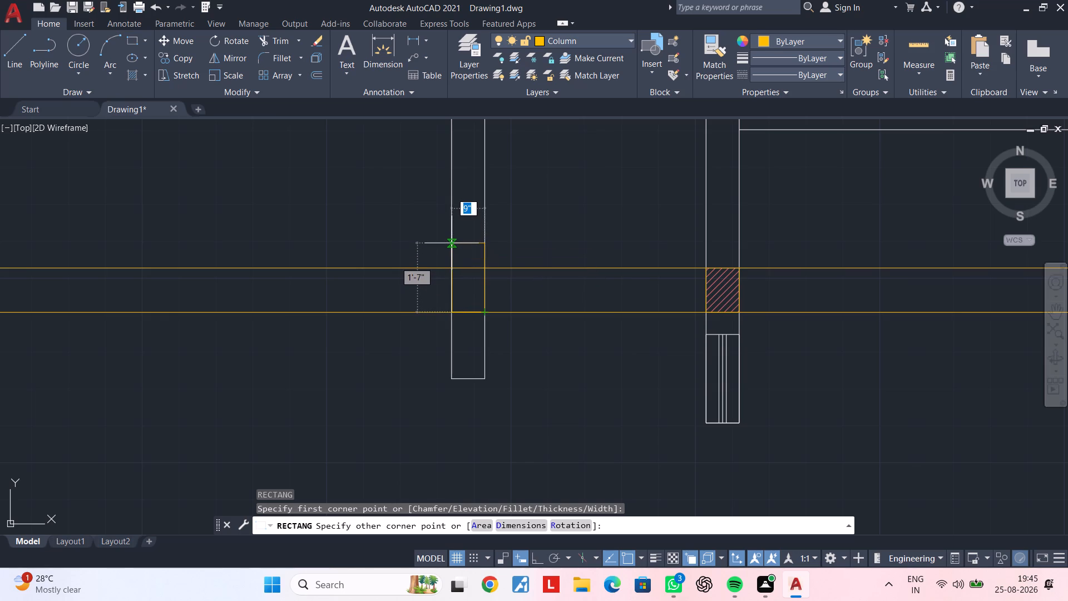
scroll(451, 243, "up", 1)
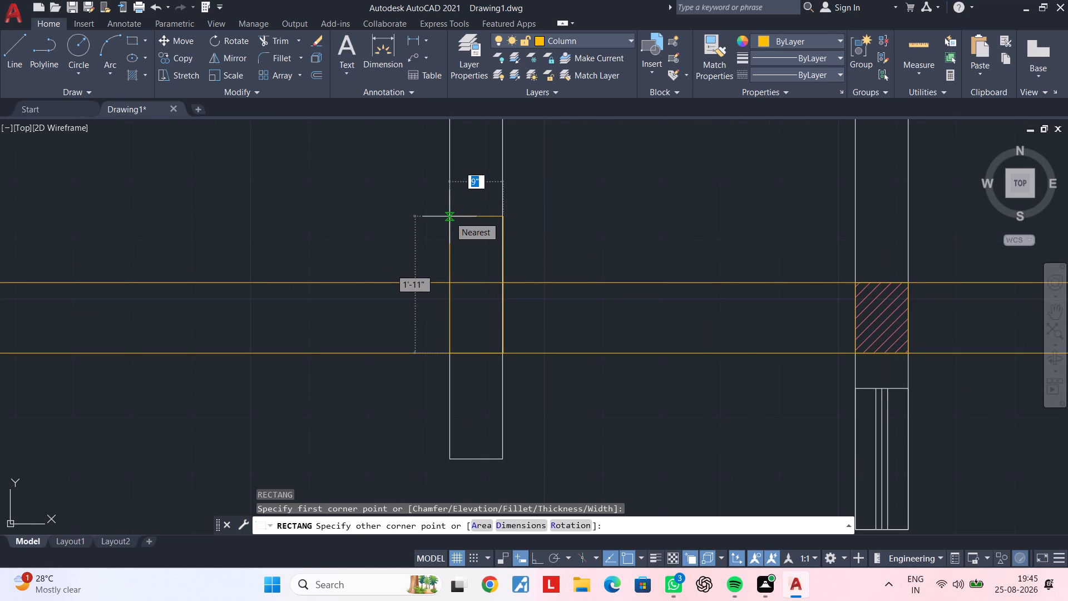
left_click(449, 215)
key("Escape")
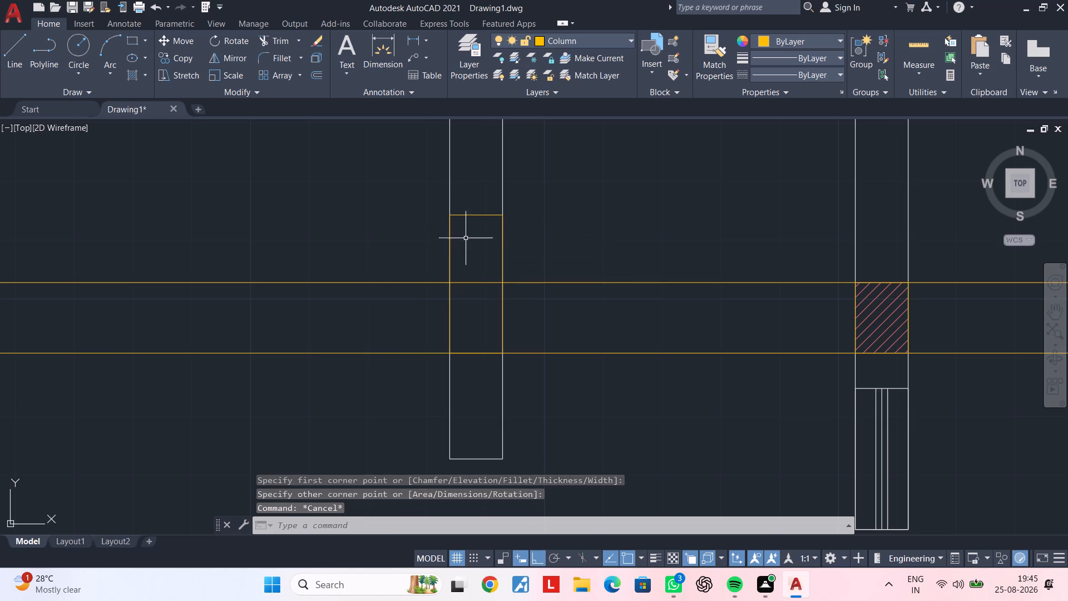
key("Escape")
middle_click_drag(624, 347, 531, 339)
key("Escape")
key("Escape")
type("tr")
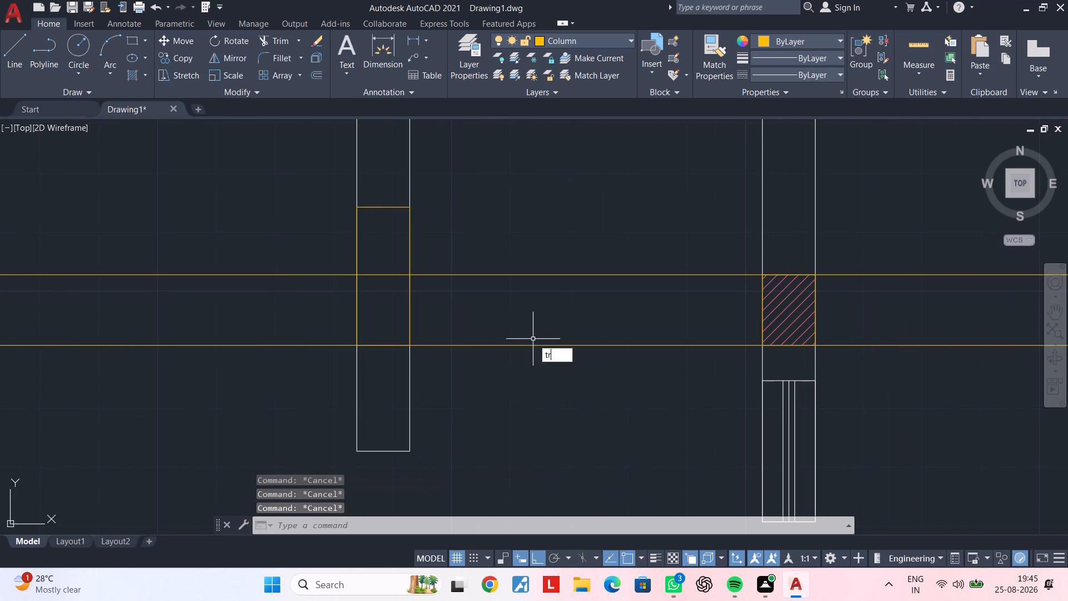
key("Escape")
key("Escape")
Delete the two horizontal guide lines running through the new rectangle and the hatched column.
left_click_drag(597, 375, 597, 370)
left_click(565, 256)
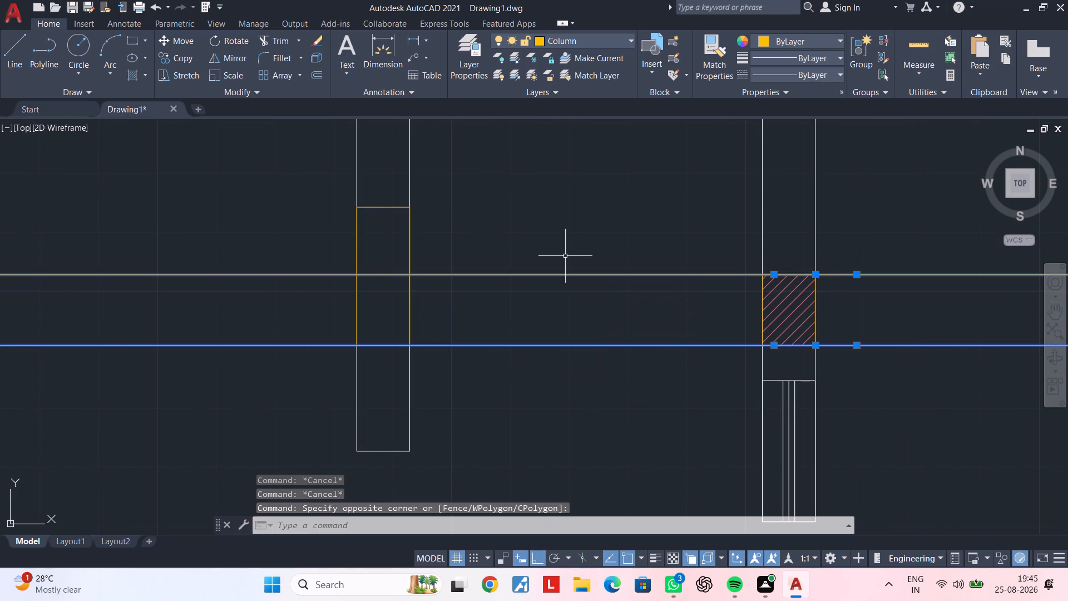
key("Delete")
Stretch the north edge of the outer wall strip's rectangle southward, shortening it to about 1'-7" high.
scroll(574, 298, "down", 2)
middle_click_drag(577, 324, 535, 361)
scroll(534, 361, "down", 1)
middle_click_drag(533, 361, 425, 356)
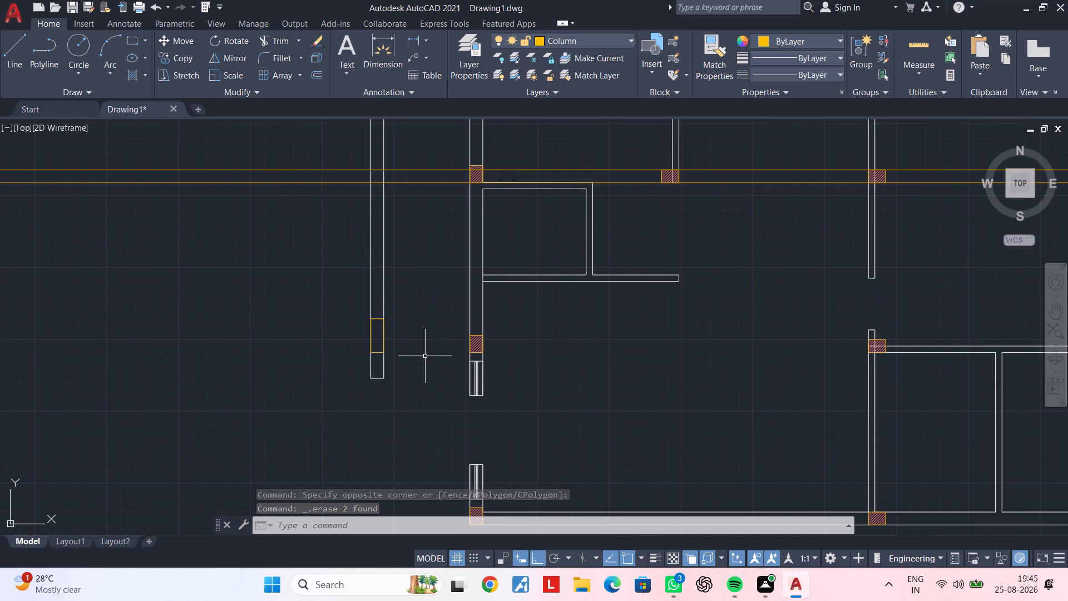
middle_click_drag(425, 356, 510, 350)
scroll(456, 324, "up", 1)
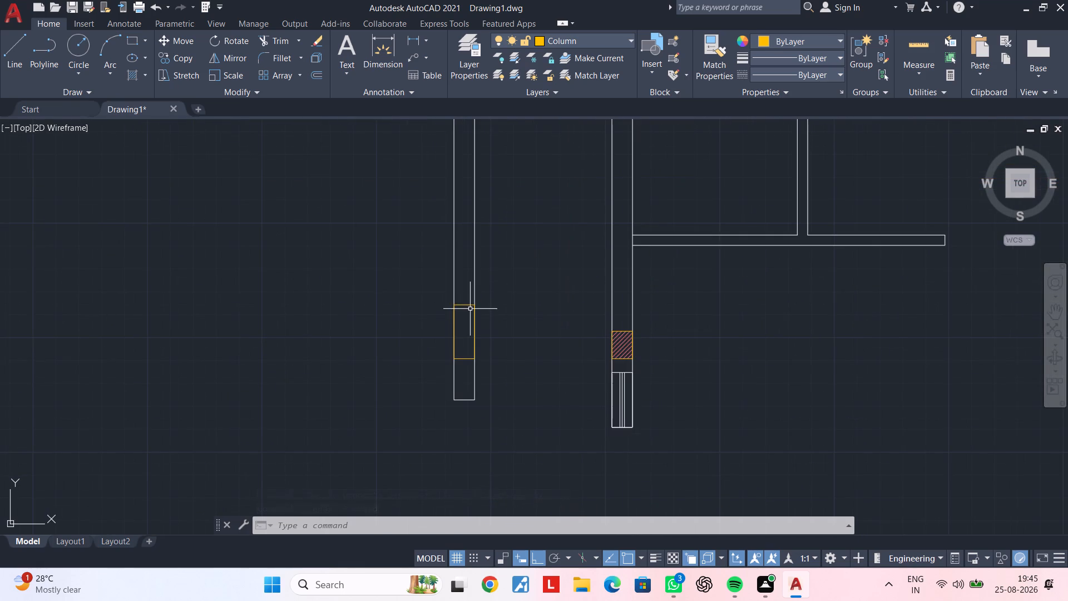
scroll(470, 309, "up", 2)
left_click(456, 297)
left_click(449, 298)
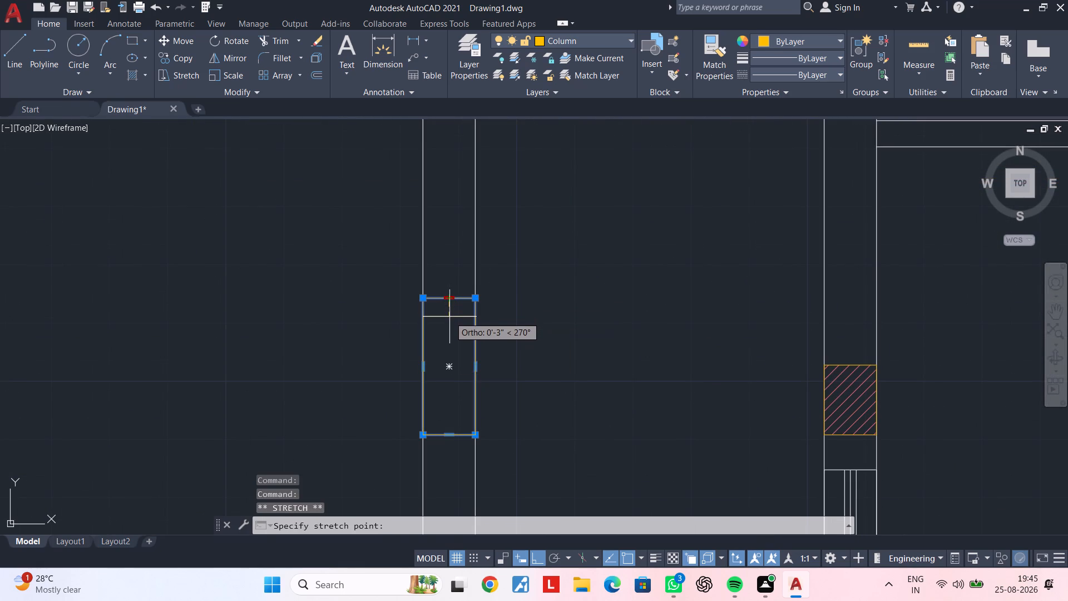
left_click(448, 324)
key("Escape")
key("Escape")
key("Escape")
key("Escape")
Check the rectangle's height along its east side with a temporary linear dimension.
left_click(416, 43)
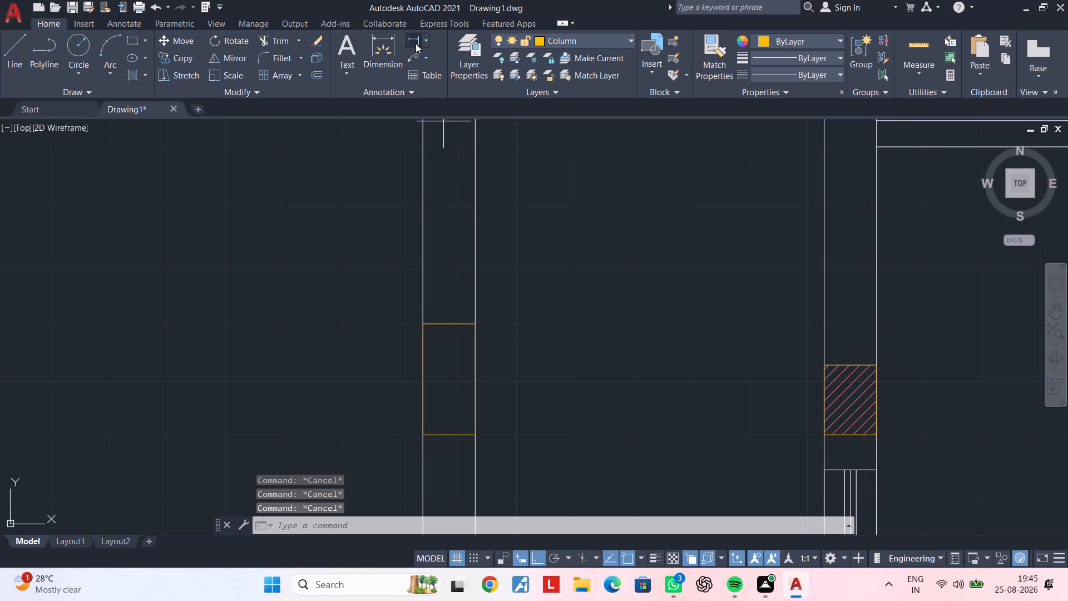
left_click(477, 326)
left_click(477, 433)
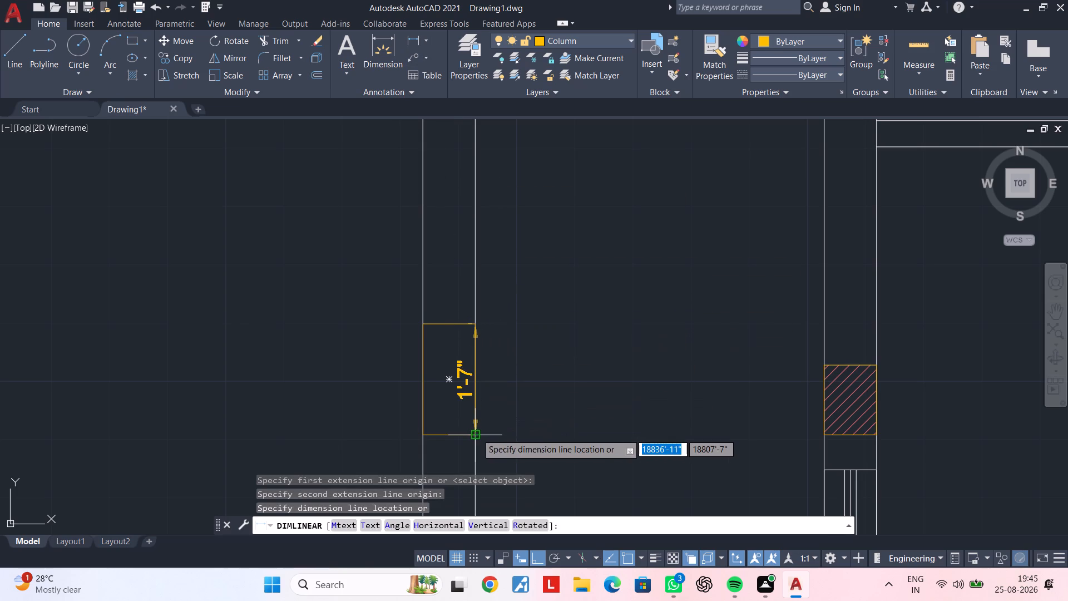
key("Escape")
key("Escape")
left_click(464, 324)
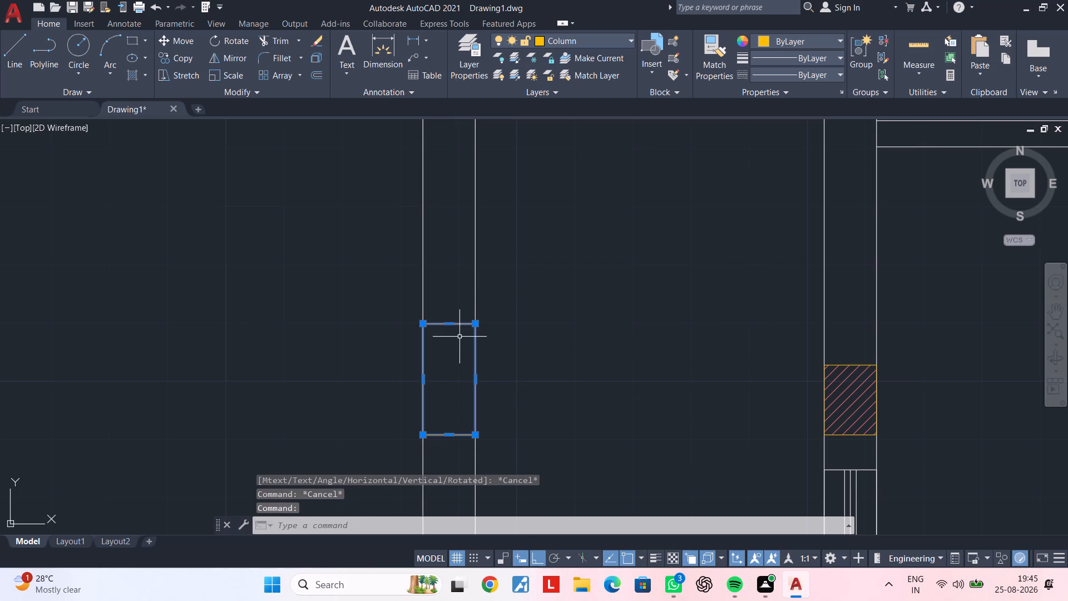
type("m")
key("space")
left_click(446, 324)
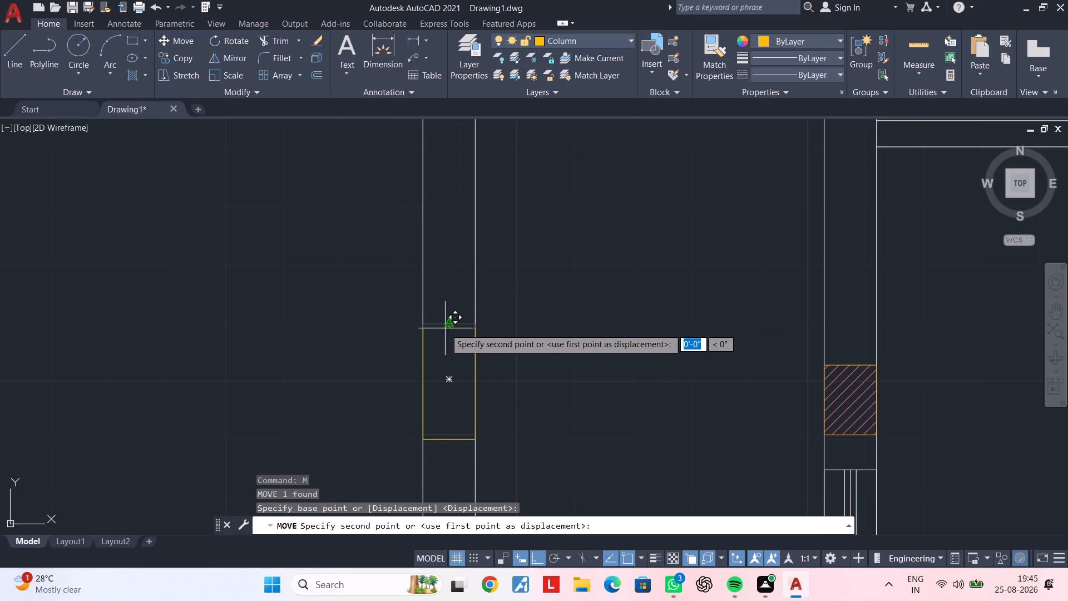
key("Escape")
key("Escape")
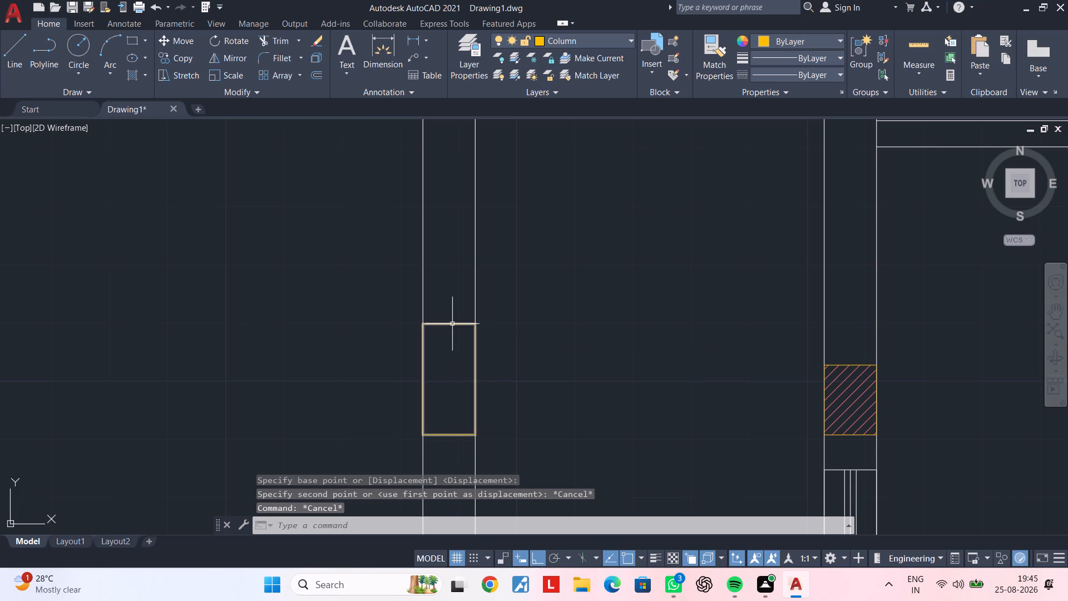
Stretch the rectangle's north edge slightly further south to shorten it.
left_click(452, 323)
left_click(451, 327)
left_click(451, 332)
key("Escape")
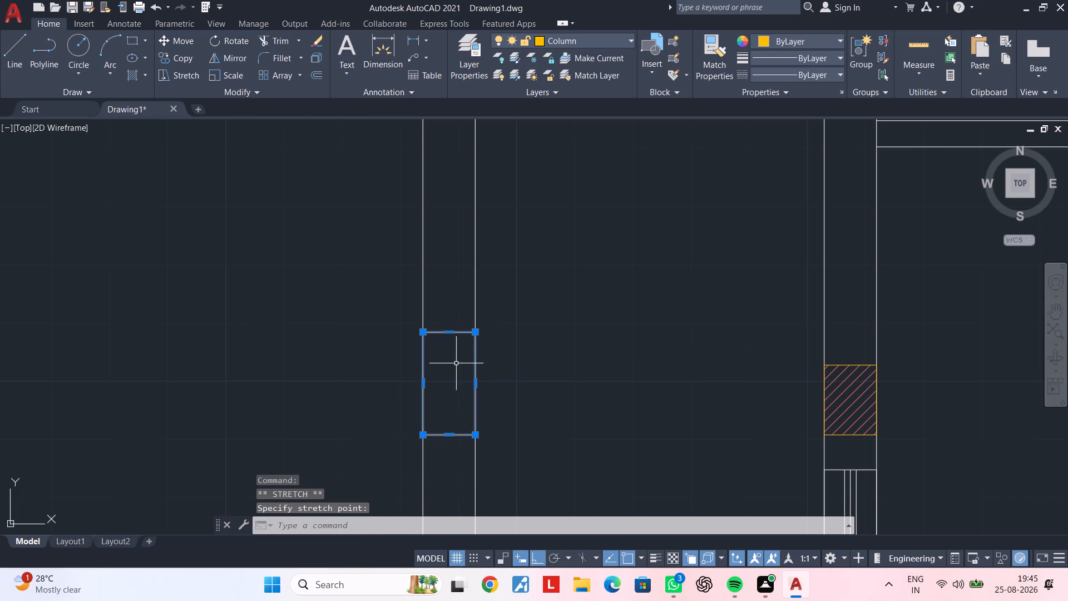
key("Escape")
Check the rectangle's height along its east side with a temporary linear dimension.
left_click(412, 43)
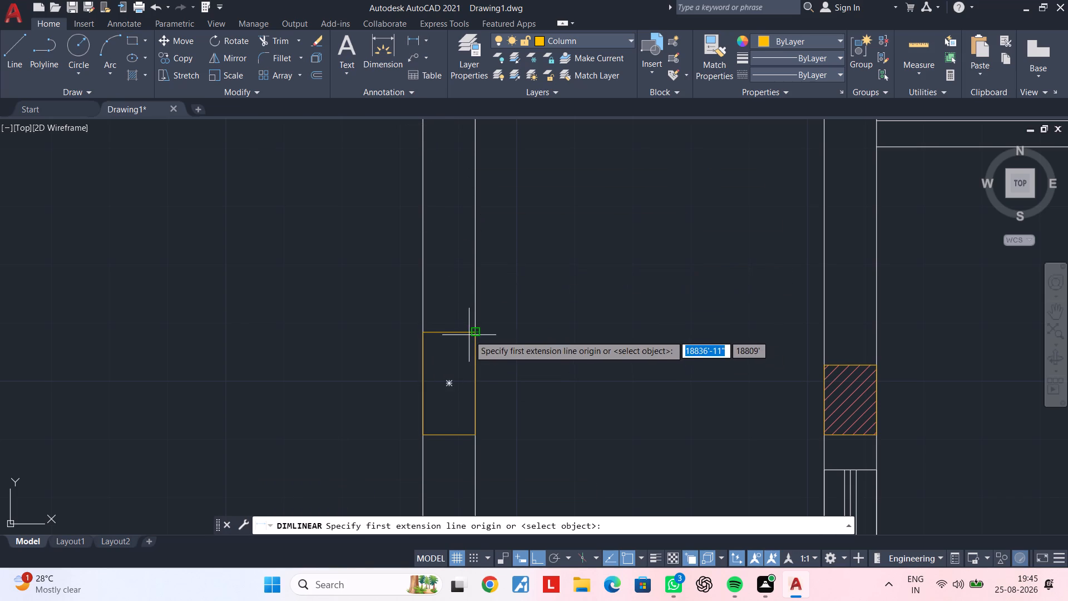
left_click(474, 335)
left_click(476, 436)
key("Escape")
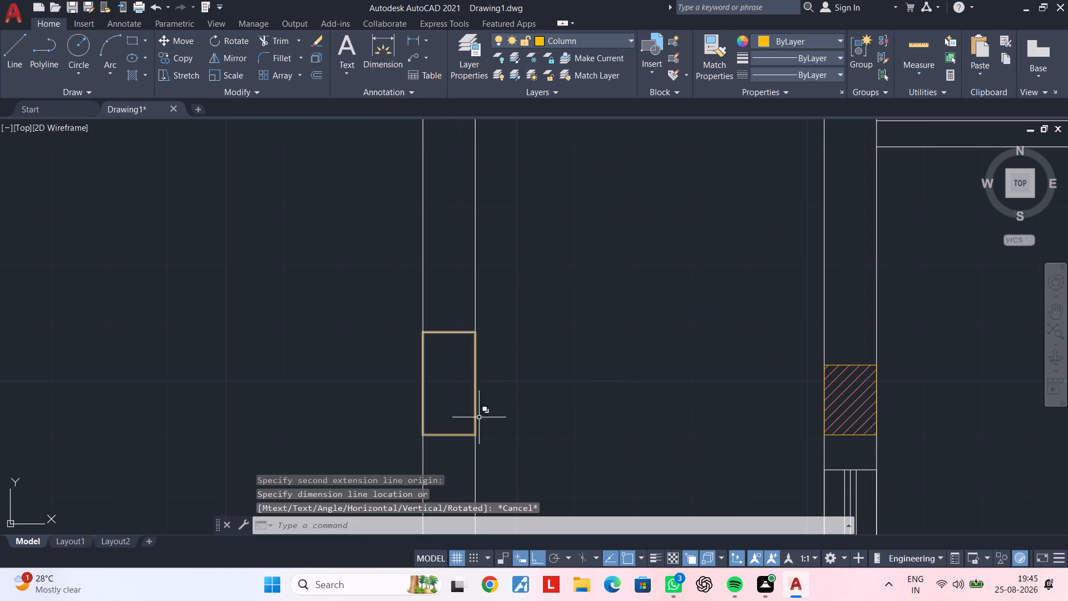
key("Escape")
Hatch the new column rectangle in the outer west wall strip with the same diagonal pattern as the other columns.
scroll(507, 403, "down", 2)
middle_click_drag(524, 398, 502, 376)
key("Escape")
key("Escape")
middle_click_drag(533, 366, 500, 388)
key("Escape")
middle_click_drag(502, 377, 549, 361)
key("Escape")
scroll(533, 358, "up", 1)
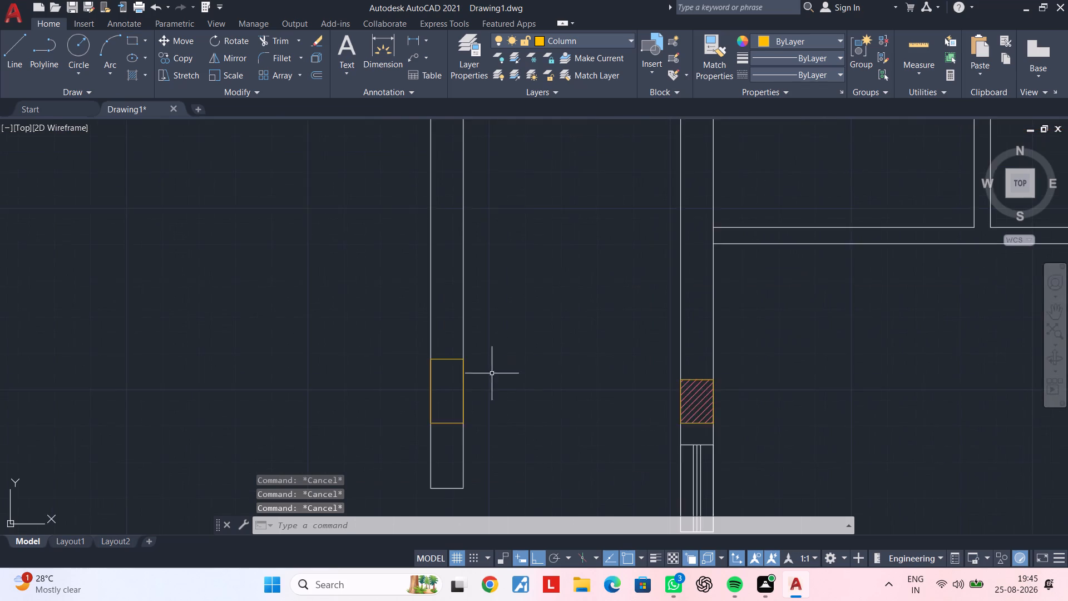
scroll(492, 373, "up", 1)
middle_click_drag(488, 374, 496, 373)
middle_click_drag(486, 377, 680, 344)
scroll(676, 344, "down", 1)
type("h")
key("space")
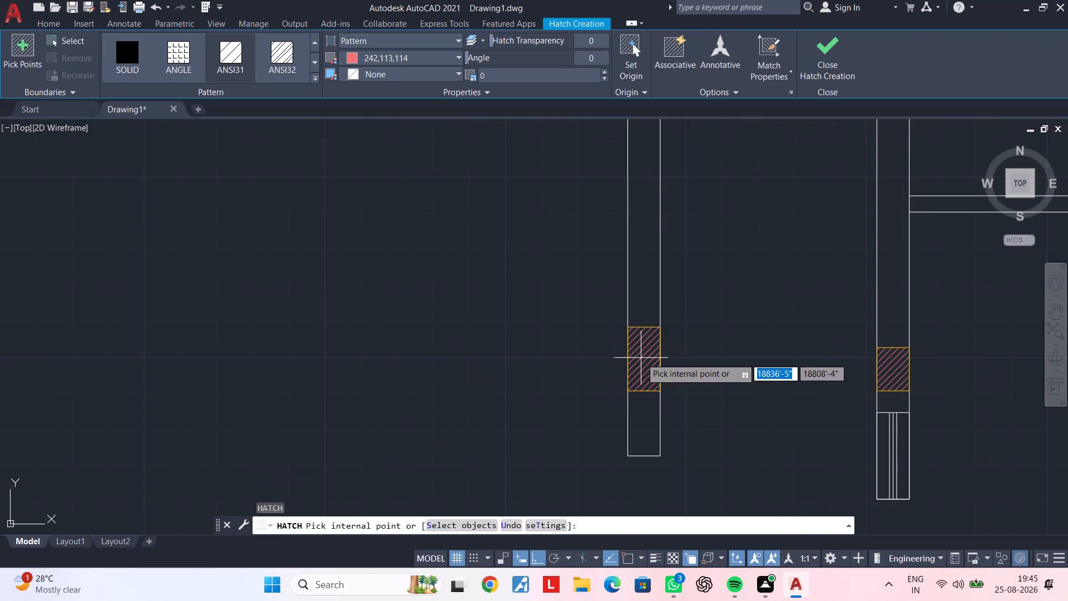
left_click(641, 358)
key("Escape")
scroll(726, 347, "down", 2)
middle_click_drag(726, 347, 540, 374)
key("Escape")
key("Escape")
Copy the hatched column at the inner southwest corner to the outer west wall, flush with the south face of the northwest room's cross wall.
middle_click_drag(574, 346, 576, 402)
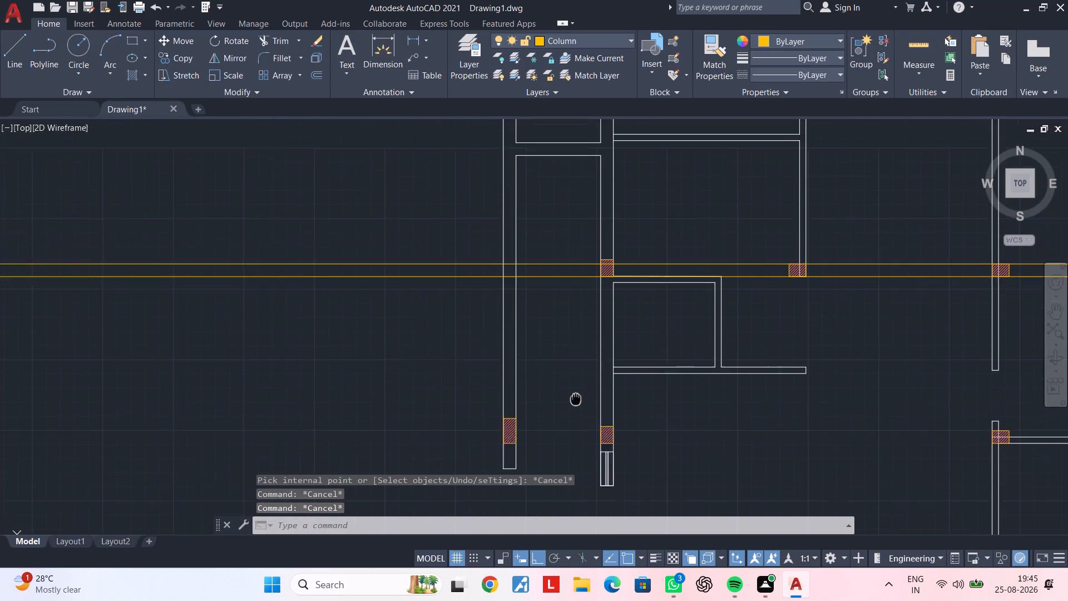
middle_click_drag(576, 402, 576, 423)
scroll(571, 406, "down", 1)
middle_click_drag(564, 428, 558, 441)
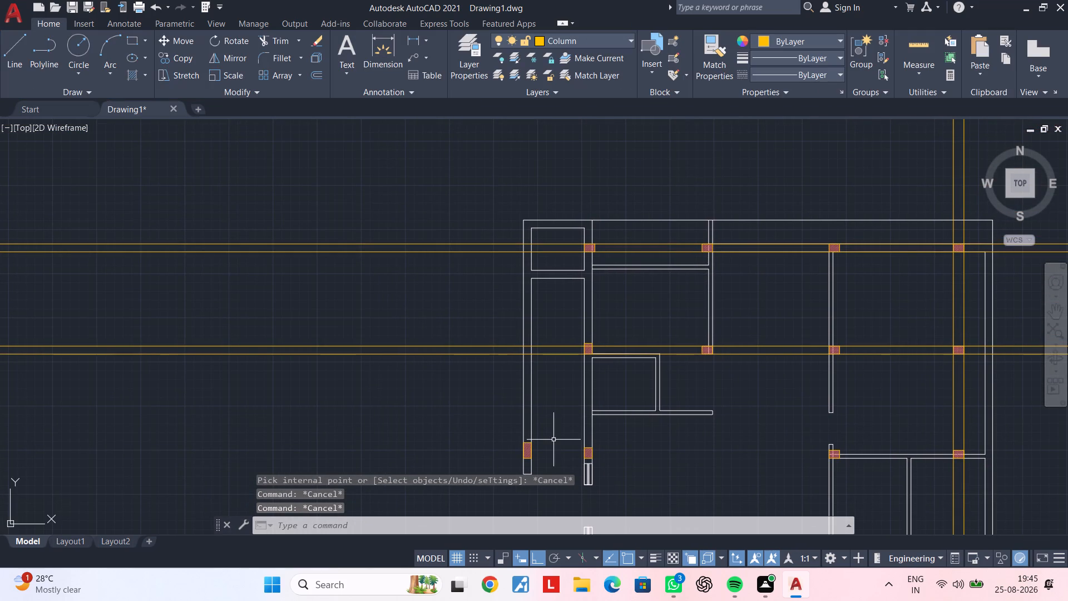
key("Escape")
key("Escape")
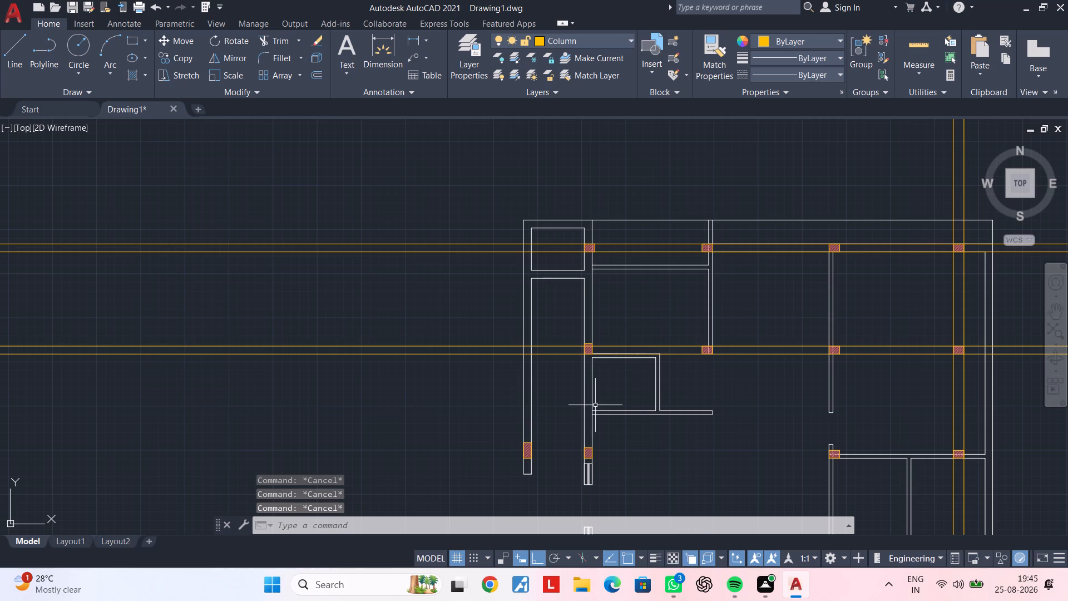
middle_click_drag(595, 405, 595, 392)
middle_click_drag(616, 385, 651, 224)
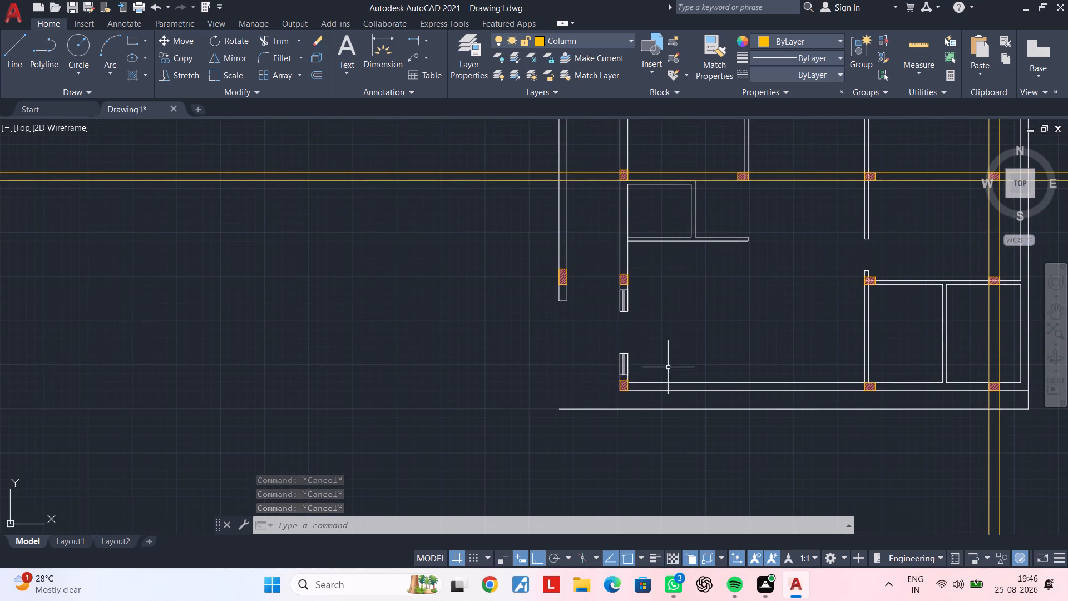
scroll(615, 387, "up", 5)
left_click(565, 260)
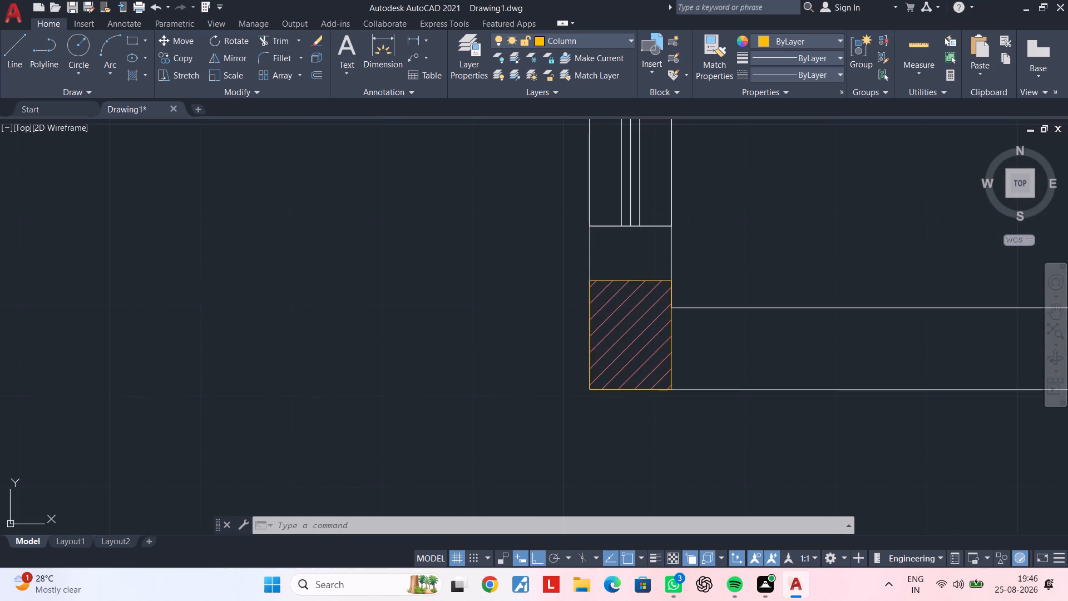
left_click(709, 436)
type("co")
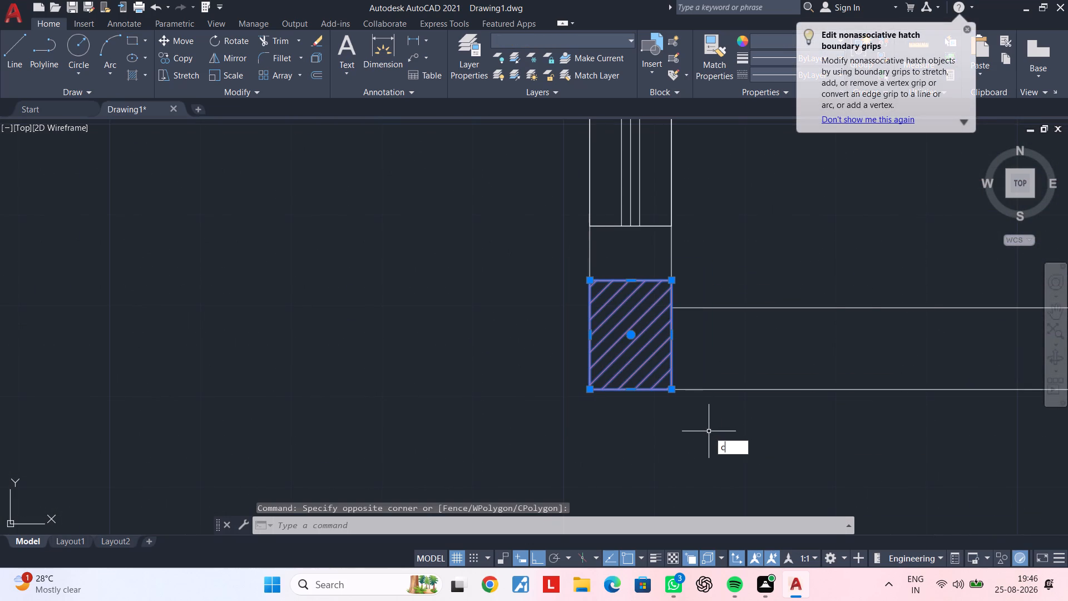
key("space")
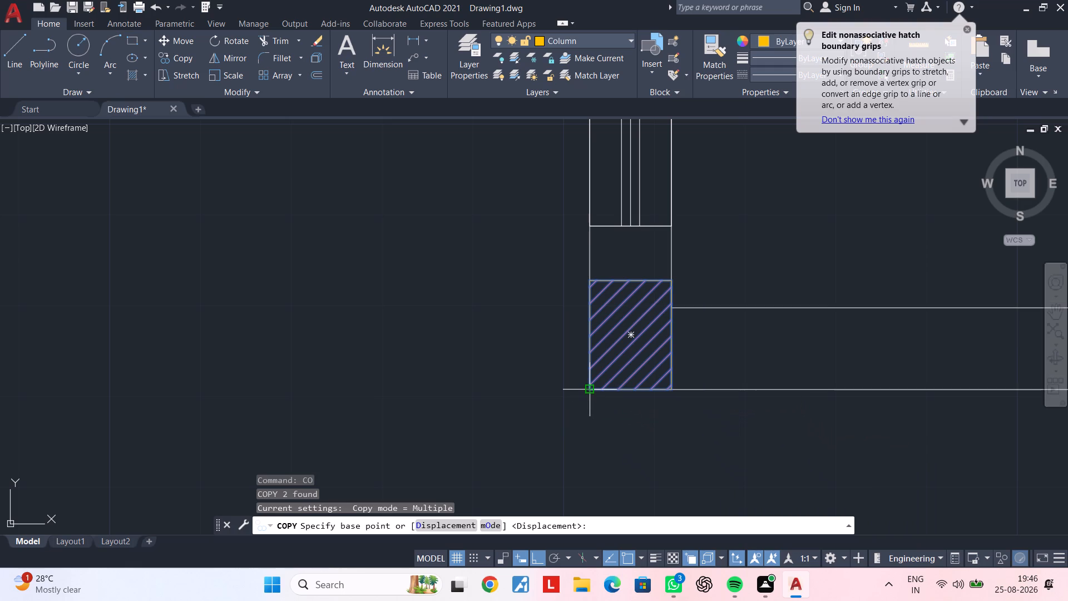
left_click(590, 390)
scroll(572, 299, "down", 2)
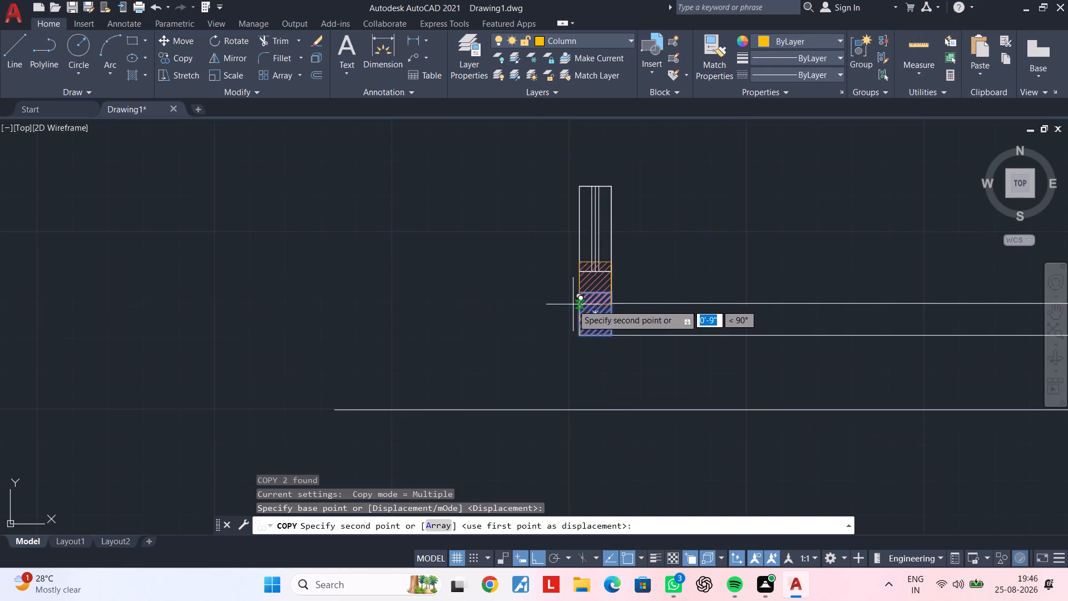
scroll(572, 304, "down", 1)
middle_click_drag(570, 302, 591, 551)
scroll(586, 464, "down", 3)
middle_click_drag(551, 398, 572, 497)
scroll(575, 398, "up", 4)
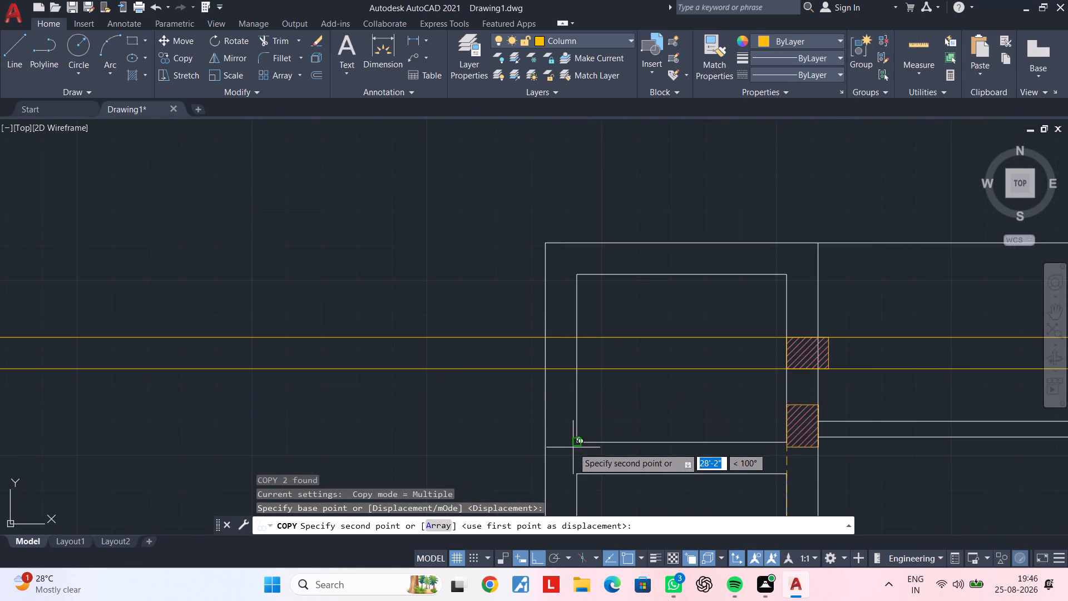
middle_click_drag(573, 447, 602, 334)
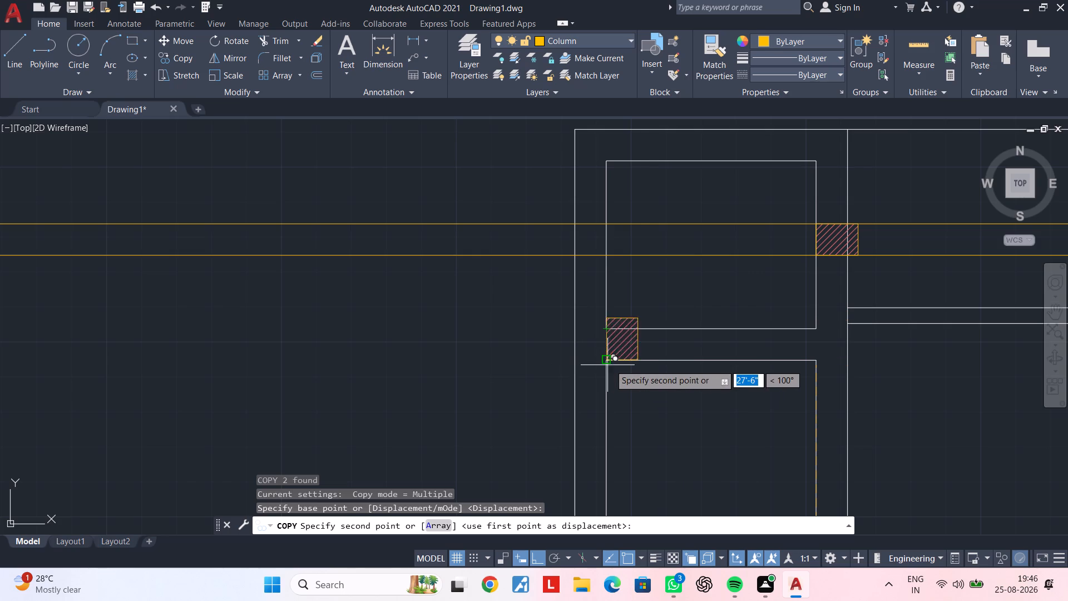
left_click(577, 361)
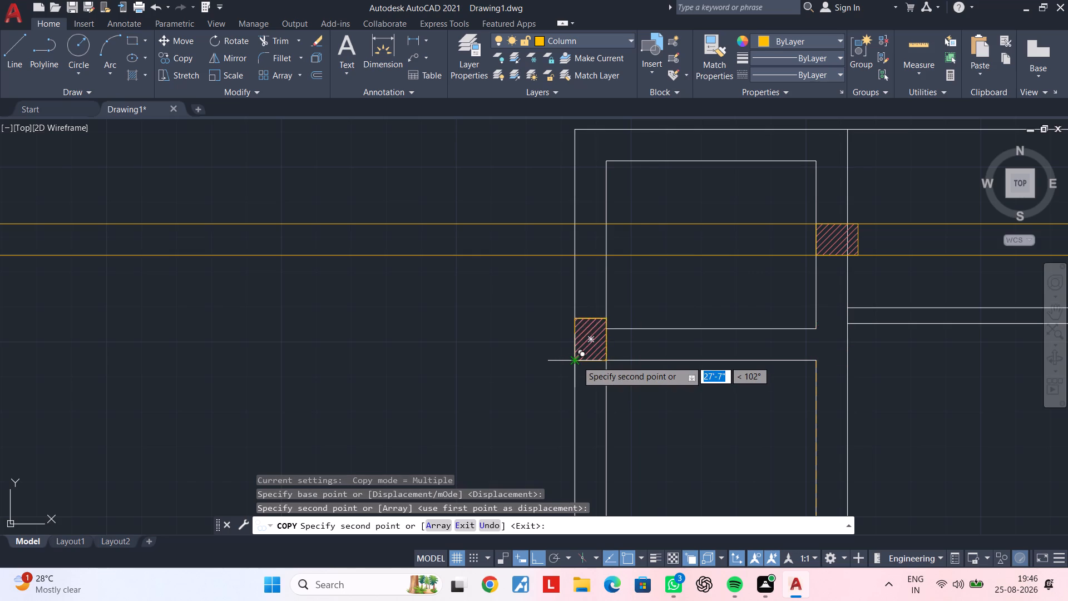
scroll(577, 361, "up", 1)
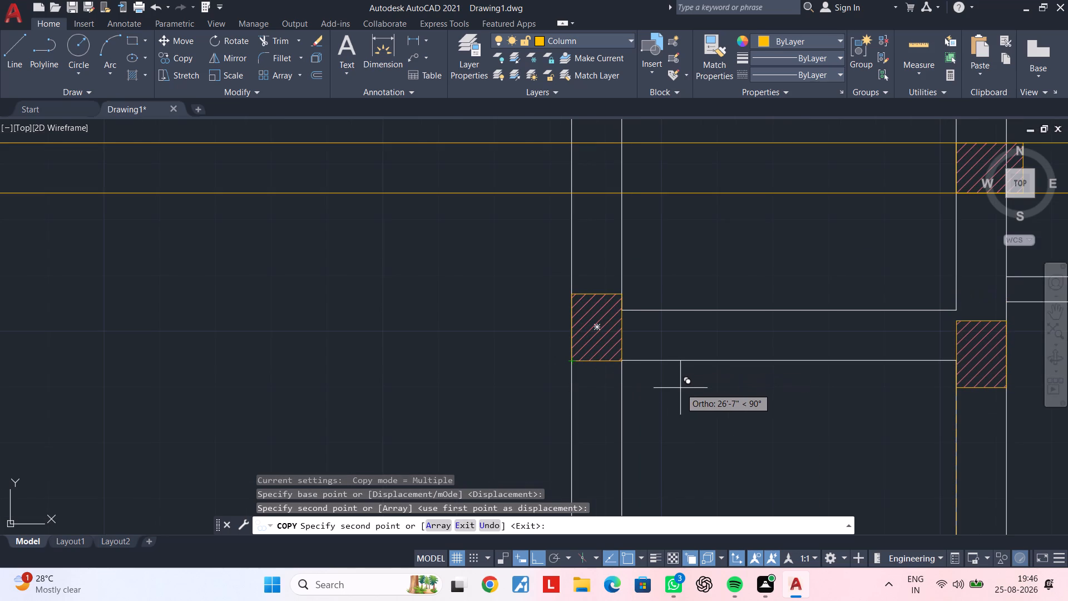
scroll(656, 369, "up", 1)
middle_click_drag(656, 368, 673, 528)
scroll(663, 419, "down", 2)
middle_click_drag(664, 412, 585, 398)
key("Escape")
key("Escape")
key("Escape")
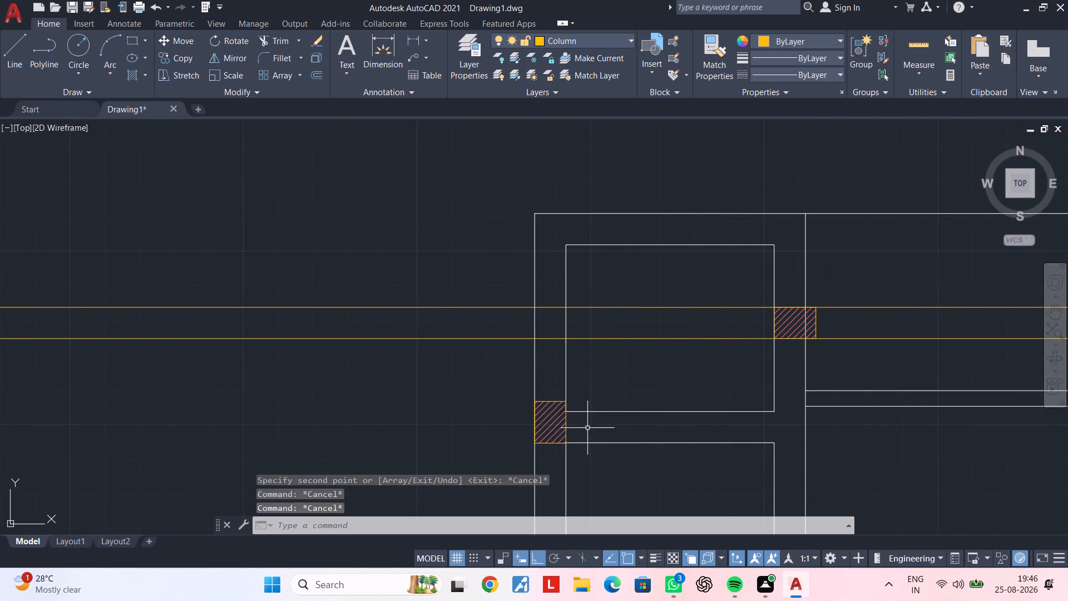
Copy the new west wall column north to the northwest corner of the outer outline.
left_click(514, 386)
left_click(590, 455)
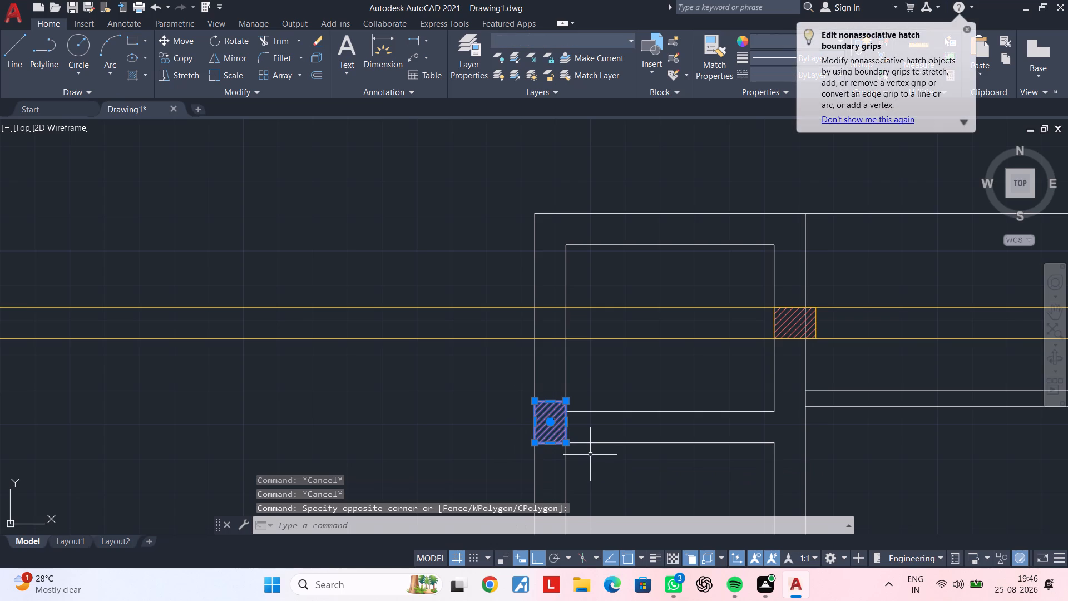
type("co")
key("space")
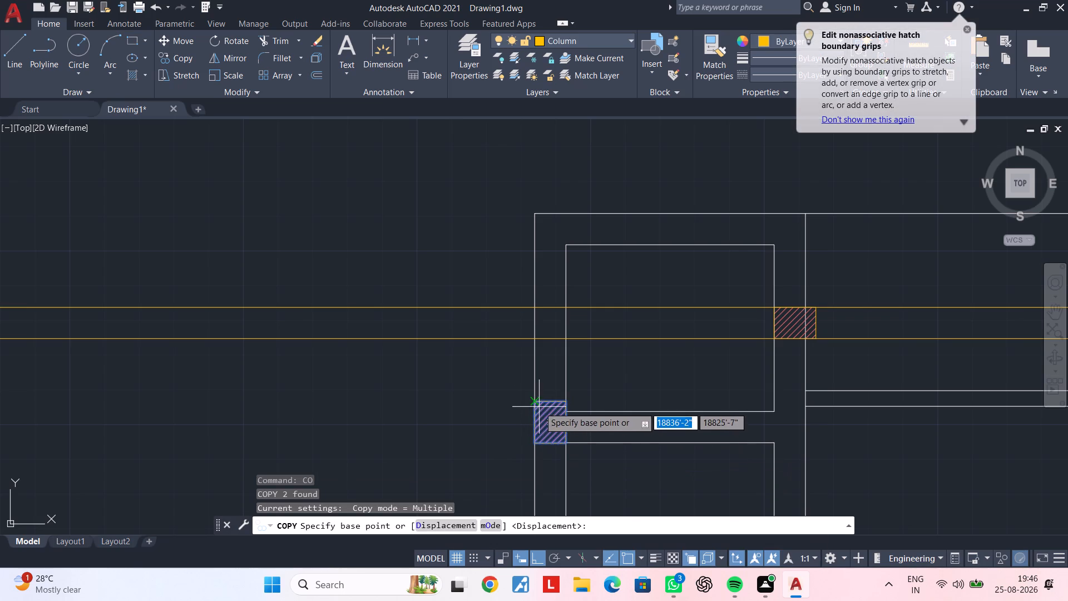
left_click(536, 403)
left_click(537, 213)
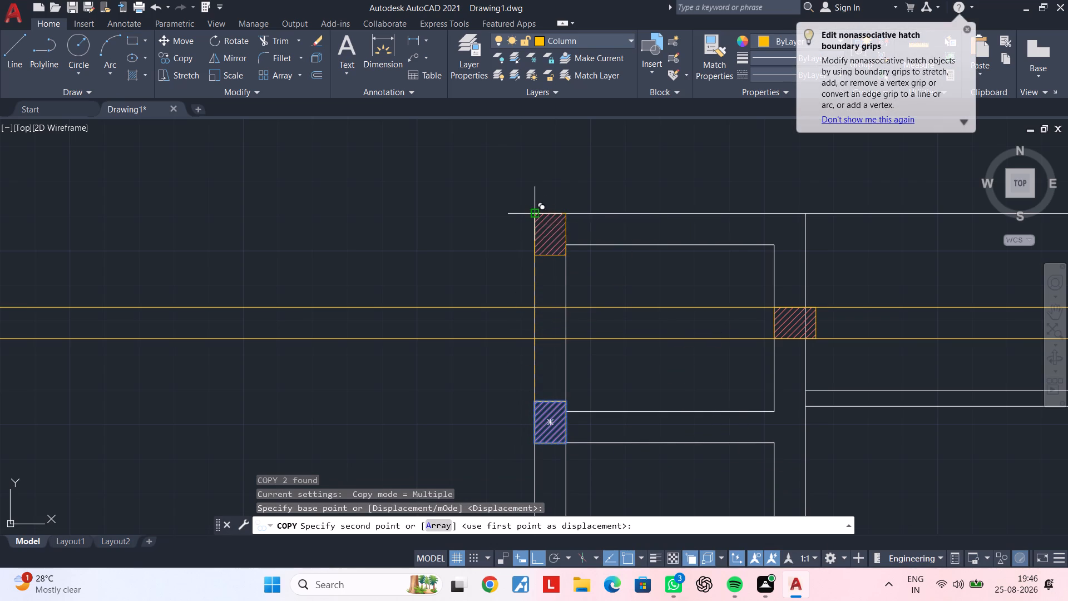
key("Escape")
key("Escape")
key("Escape")
Delete the remaining guide lines: the two horizontal pairs and the vertical pair through the columns.
scroll(692, 308, "down", 1)
middle_click_drag(679, 299, 550, 249)
key("Escape")
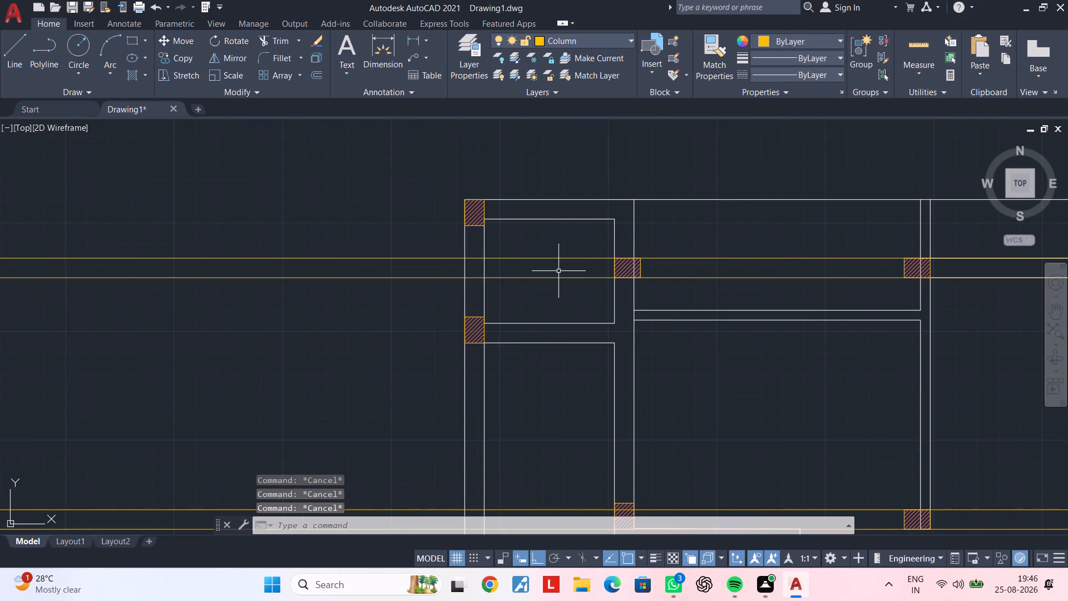
left_click_drag(416, 329, 416, 316)
left_click(330, 194)
key("Delete")
scroll(373, 251, "down", 3)
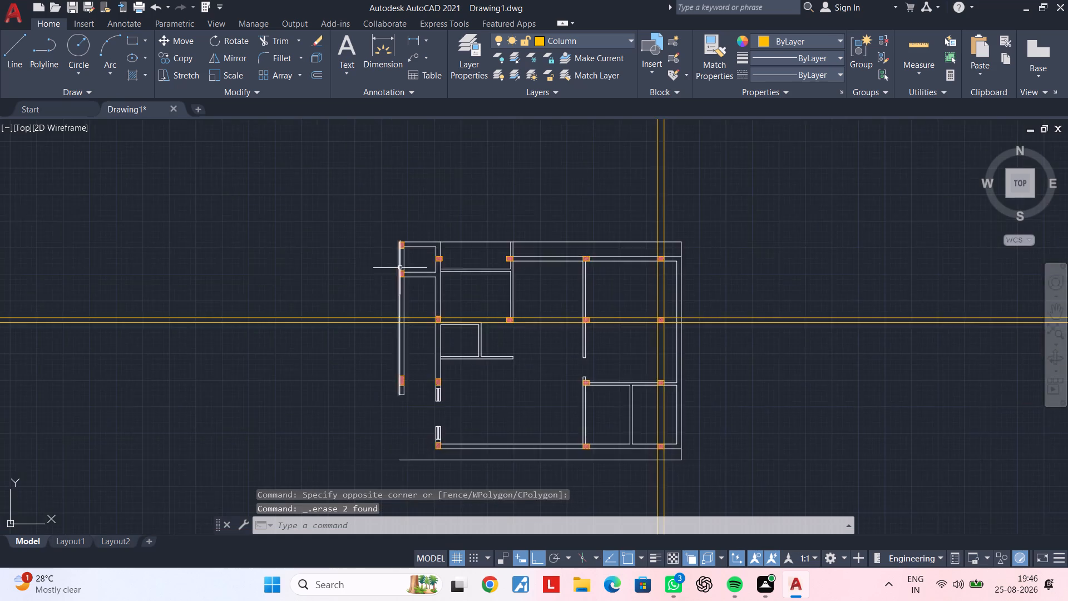
middle_click_drag(400, 268, 394, 190)
left_click(343, 279)
left_click(294, 201)
key("Delete")
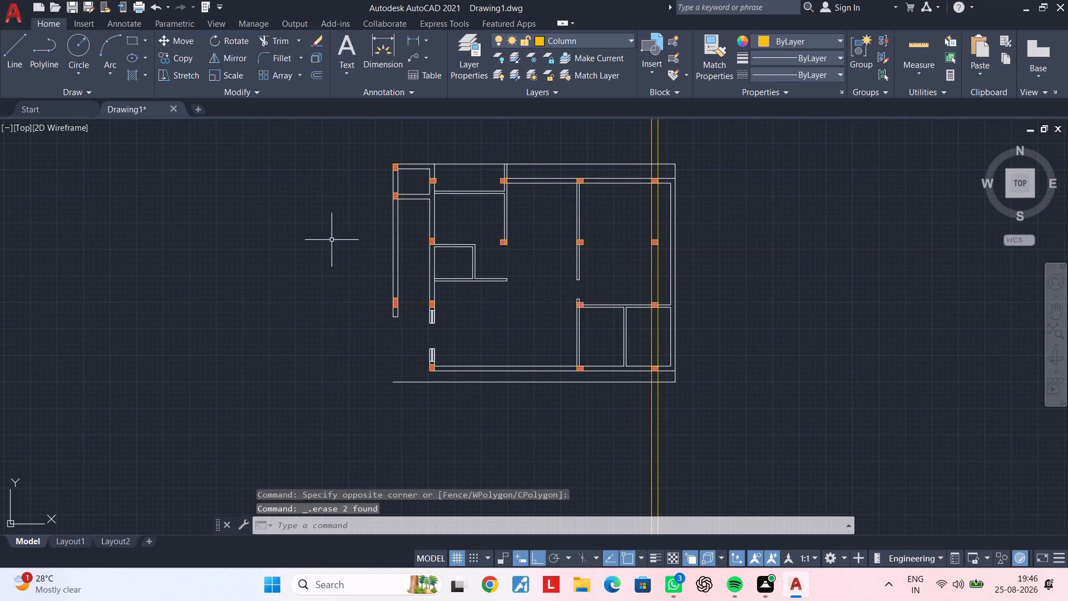
left_click(761, 407)
left_click(594, 440)
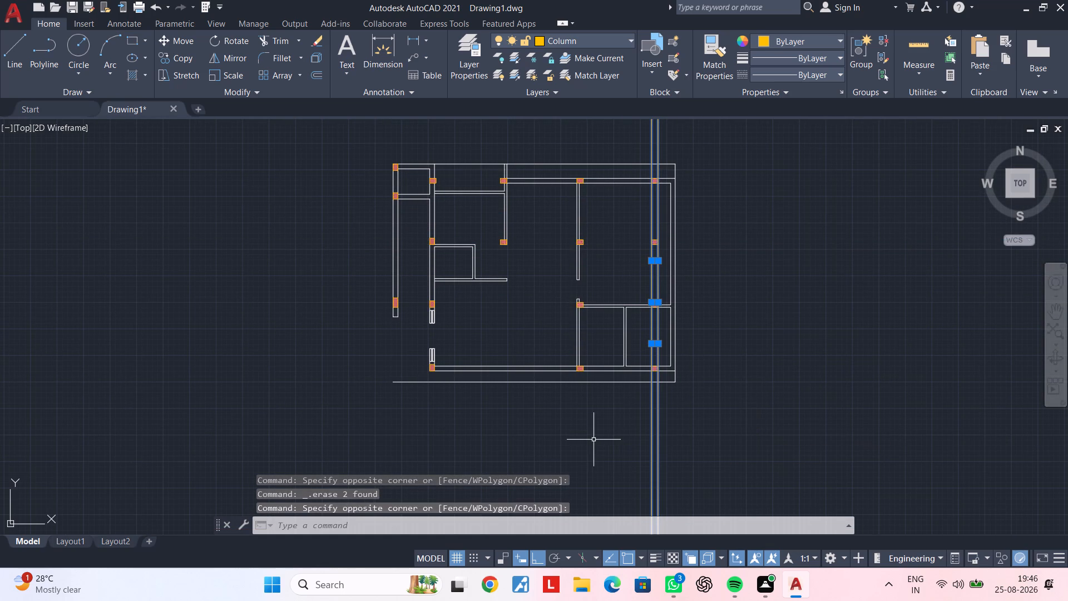
key("Delete")
Look over the column positions and walls across the floor plan.
middle_click_drag(615, 436, 794, 422)
scroll(810, 185, "up", 1)
middle_click_drag(810, 185, 788, 354)
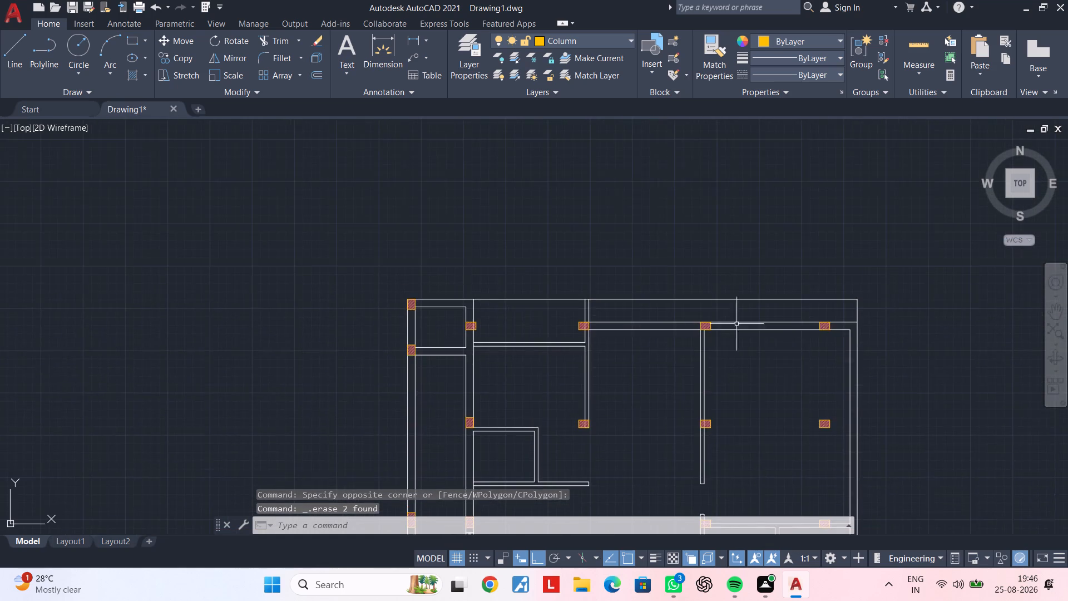
scroll(705, 318, "up", 1)
middle_click_drag(707, 324, 798, 281)
middle_click_drag(777, 350, 799, 241)
middle_click_drag(738, 340, 772, 248)
scroll(744, 356, "down", 2)
middle_click_drag(744, 356, 762, 264)
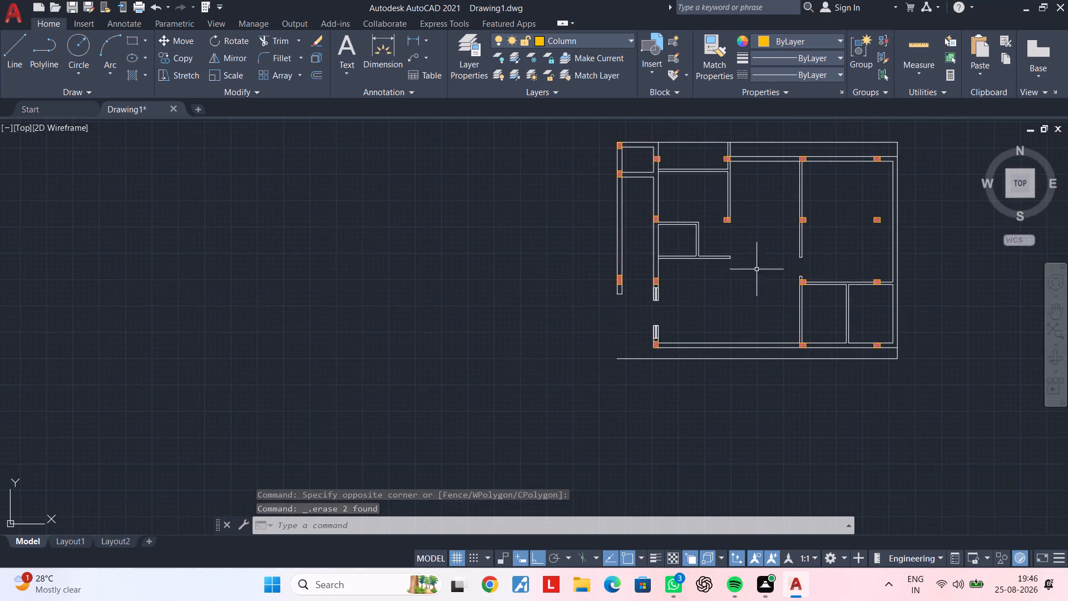
scroll(667, 306, "up", 3)
middle_click_drag(667, 303, 742, 277)
key("Escape")
key("Escape")
middle_click_drag(752, 270, 657, 377)
key("Escape")
scroll(685, 349, "down", 1)
middle_click_drag(685, 349, 615, 380)
key("Escape")
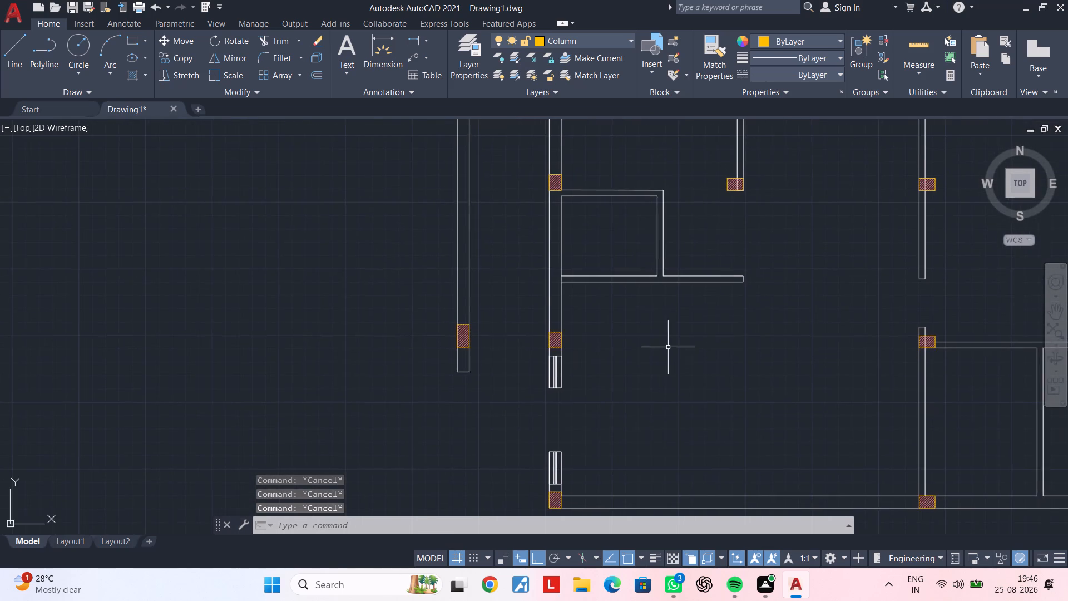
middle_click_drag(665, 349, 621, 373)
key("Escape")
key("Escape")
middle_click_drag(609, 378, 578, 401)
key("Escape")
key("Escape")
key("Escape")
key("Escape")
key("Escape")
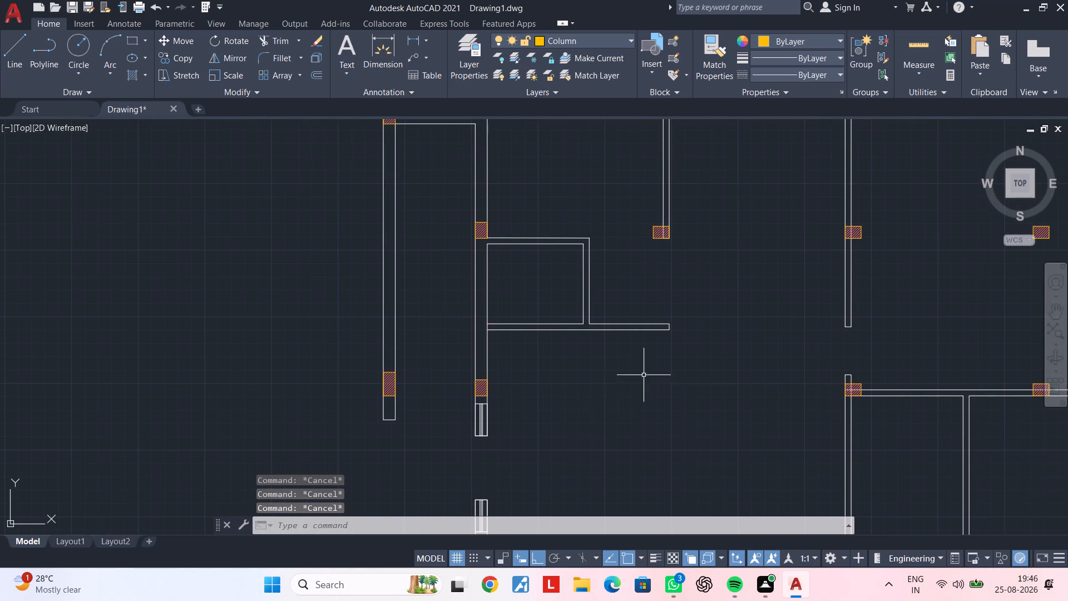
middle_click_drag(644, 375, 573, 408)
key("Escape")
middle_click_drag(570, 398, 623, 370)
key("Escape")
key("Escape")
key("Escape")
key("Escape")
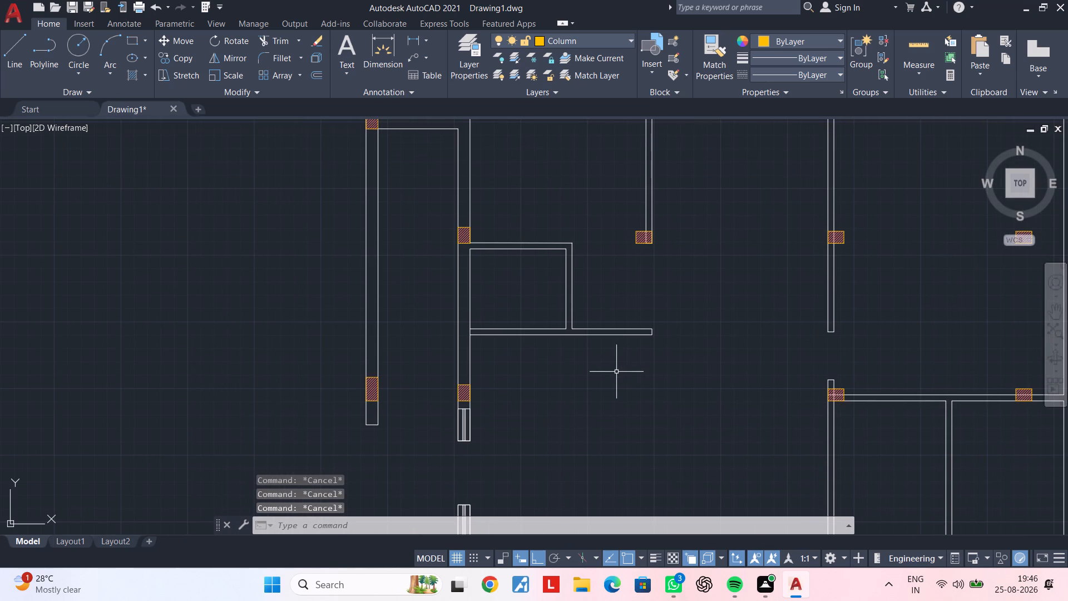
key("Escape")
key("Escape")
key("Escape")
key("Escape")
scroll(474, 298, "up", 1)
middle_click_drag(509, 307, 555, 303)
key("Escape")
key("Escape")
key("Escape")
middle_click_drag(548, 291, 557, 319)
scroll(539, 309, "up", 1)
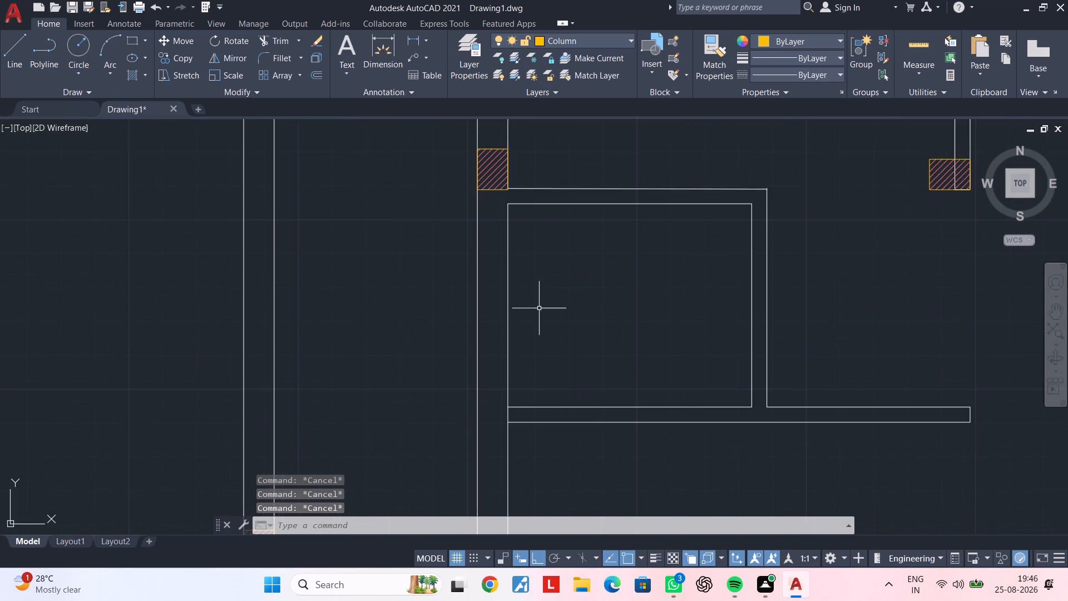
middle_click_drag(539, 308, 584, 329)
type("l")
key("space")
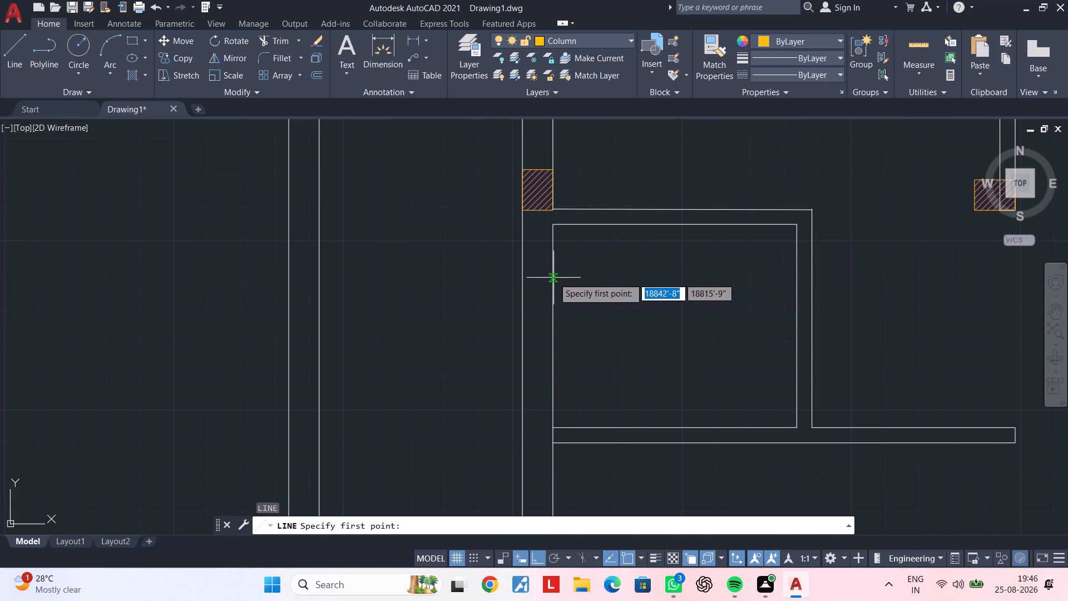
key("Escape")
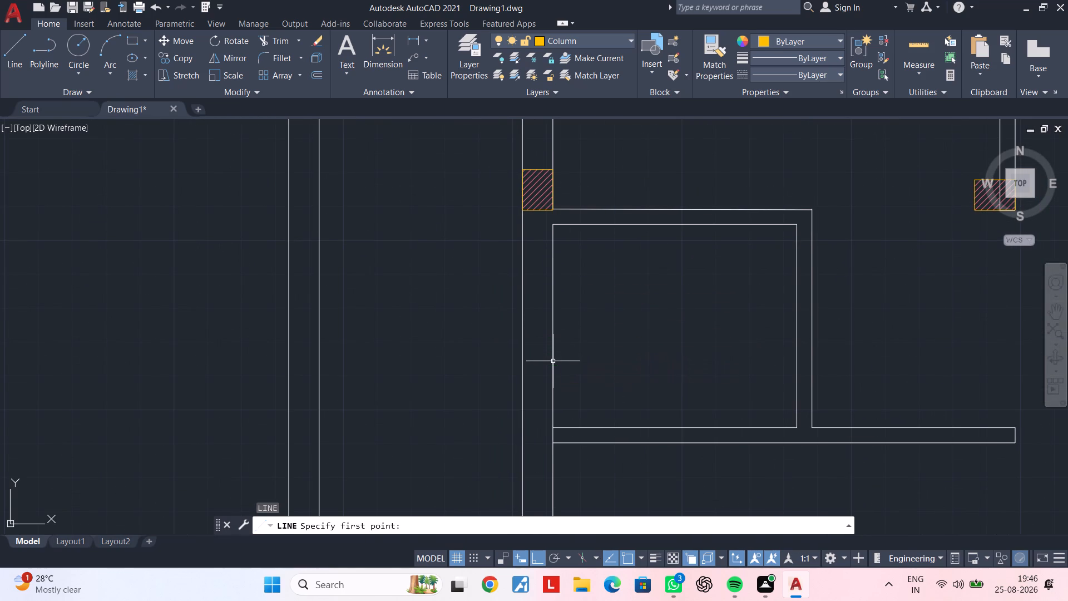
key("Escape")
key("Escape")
Trim the wall line crossing the west end of the small room's south wall so the two walls join openly.
key("t")
key("r")
key("space")
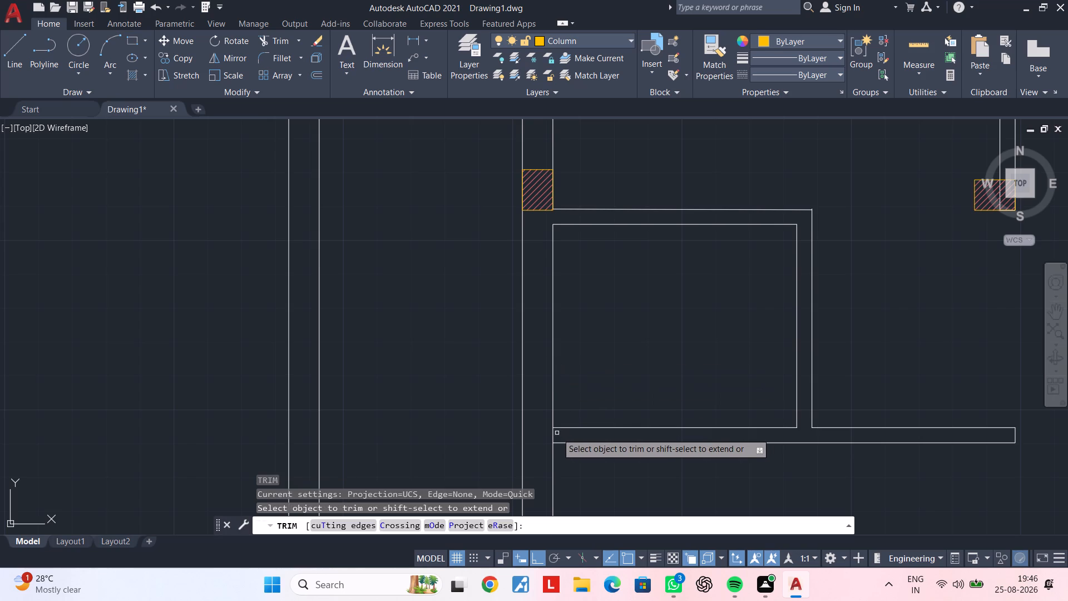
left_click(553, 435)
key("Escape")
key("Escape")
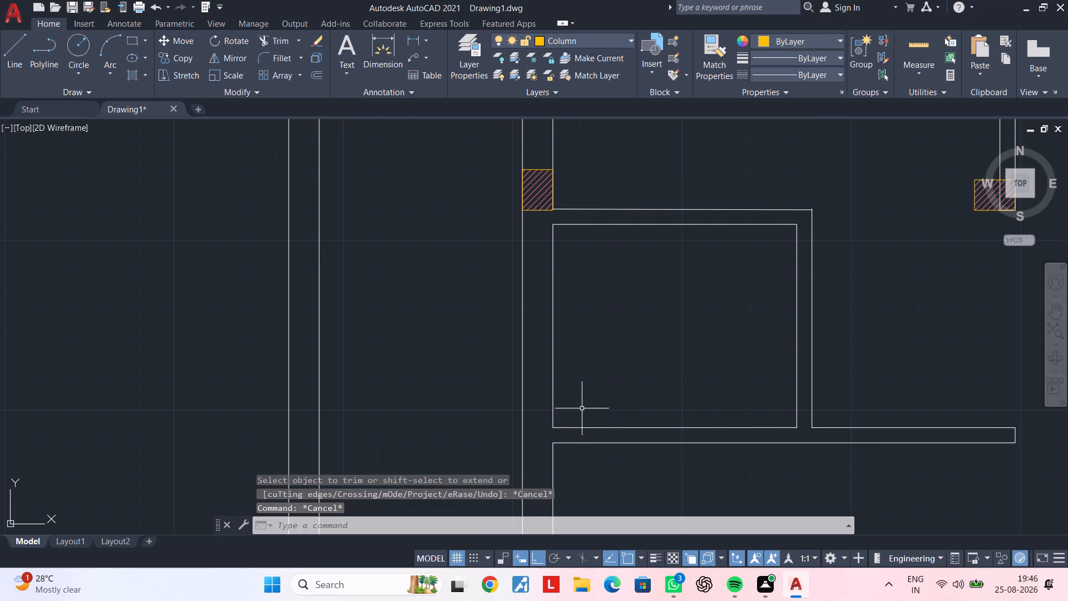
Draw a short line across the thick west wall at the midpoint of the small room's inner west face.
type("l")
key("space")
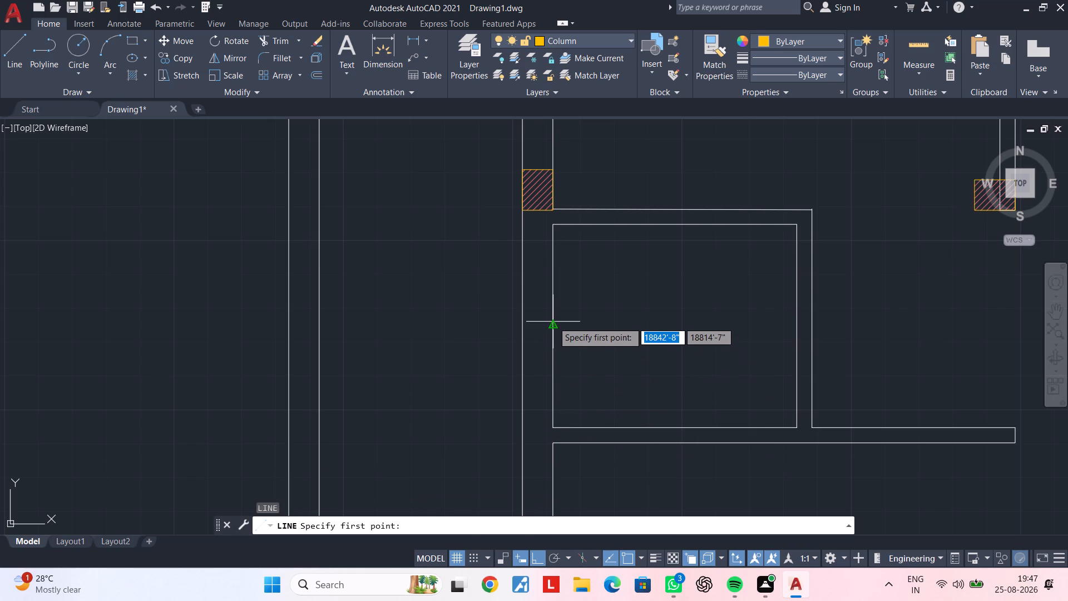
left_click(553, 328)
left_click(523, 329)
key("Escape")
key("Escape")
Make layer 0 the current layer.
middle_click_drag(604, 327, 652, 323)
left_click(578, 42)
left_click(571, 62)
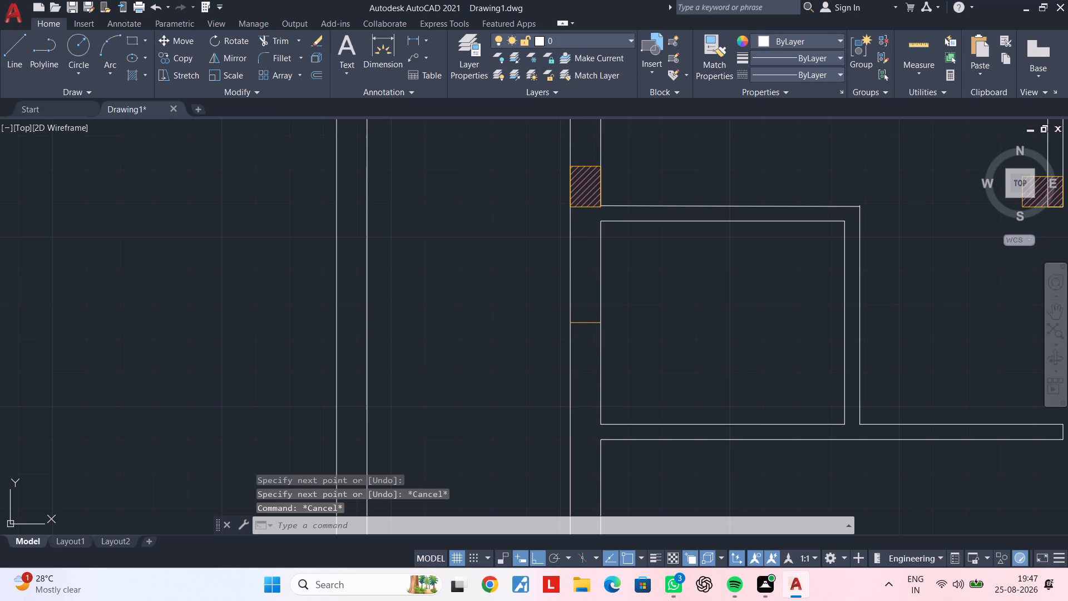
key("Escape")
key("Escape")
Offset the short line across the small room's west wall by 1' to the north and to the south.
middle_click_drag(604, 322, 603, 290)
scroll(585, 301, "up", 2)
middle_click_drag(585, 301, 592, 334)
key("Escape")
key("Escape")
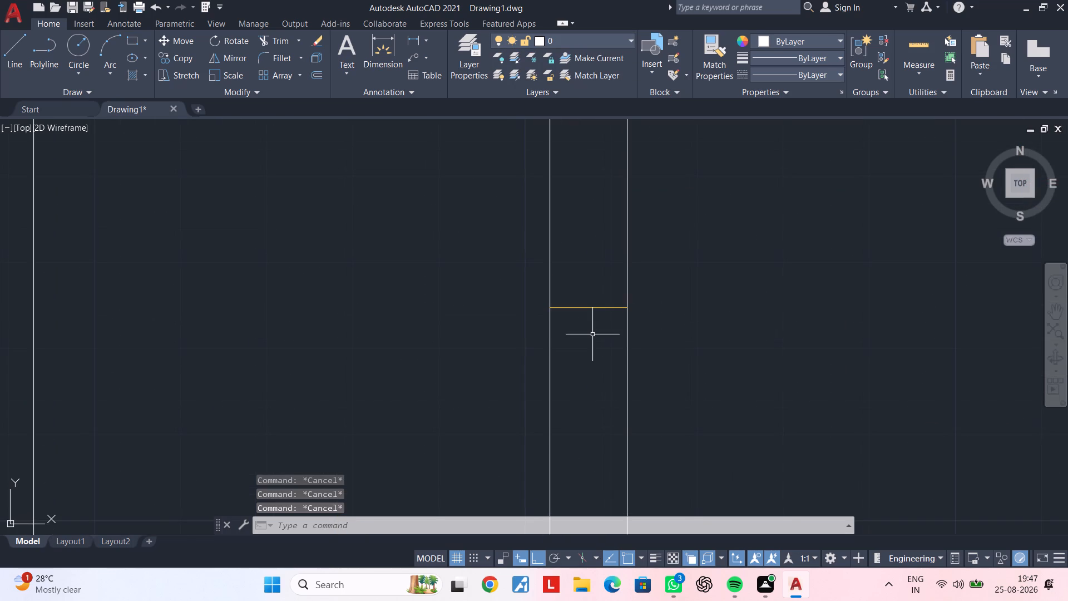
type("of")
key("space")
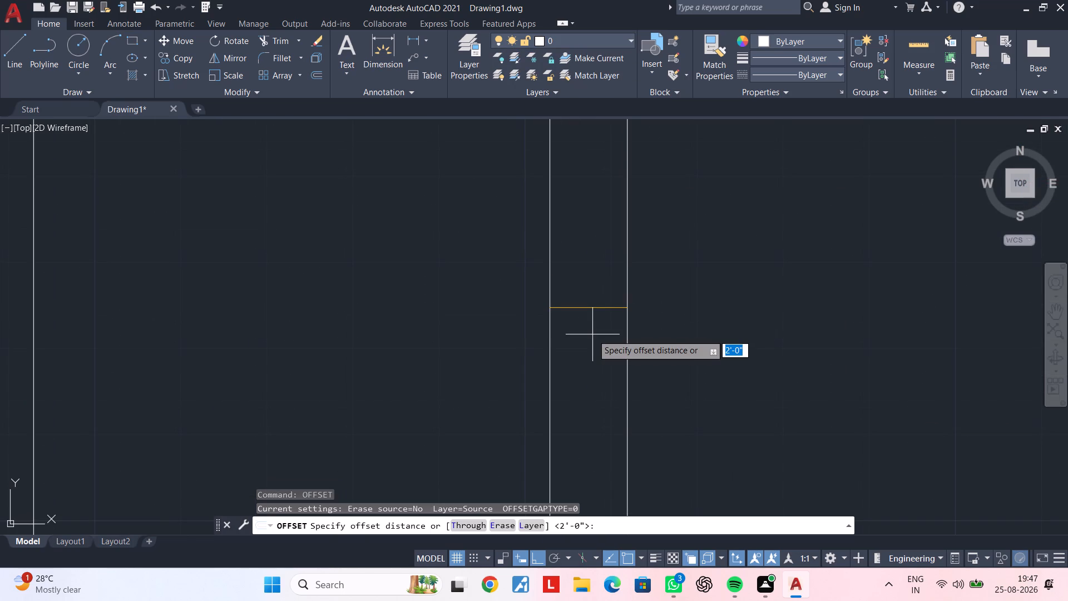
type("1'")
key("Return")
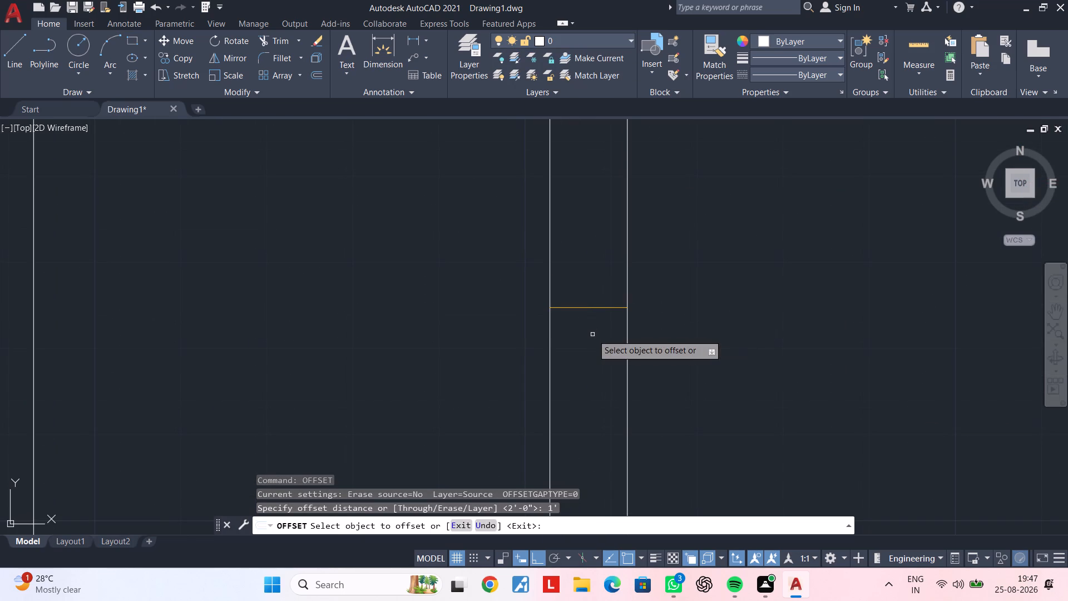
left_click(591, 308)
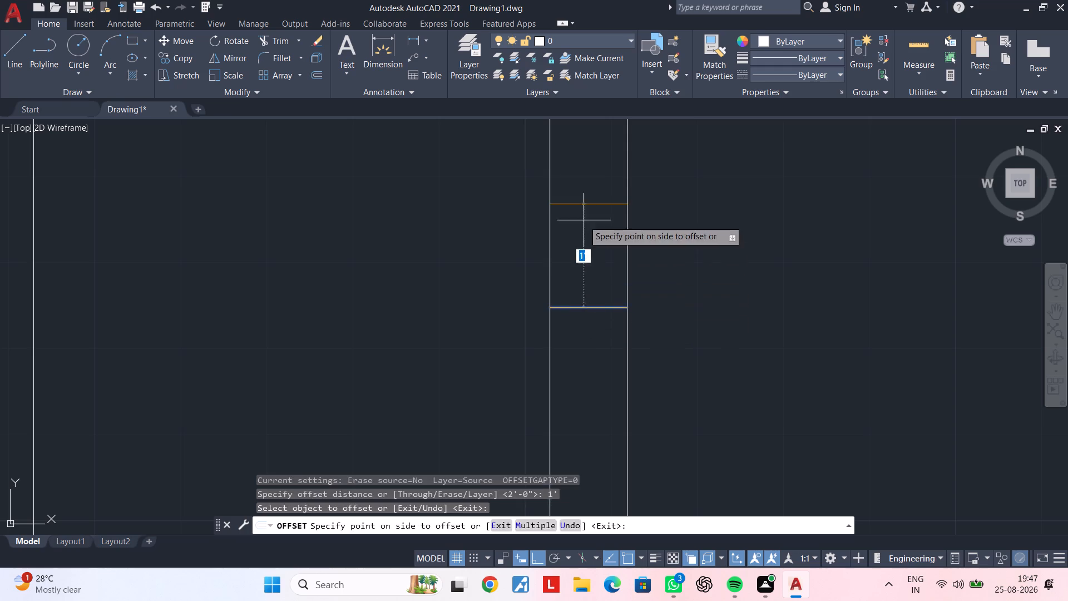
left_click(584, 220)
left_click(582, 308)
left_click(590, 380)
key("Escape")
key("Escape")
Delete the middle one of the three short lines across the small room's west wall.
left_click(601, 331)
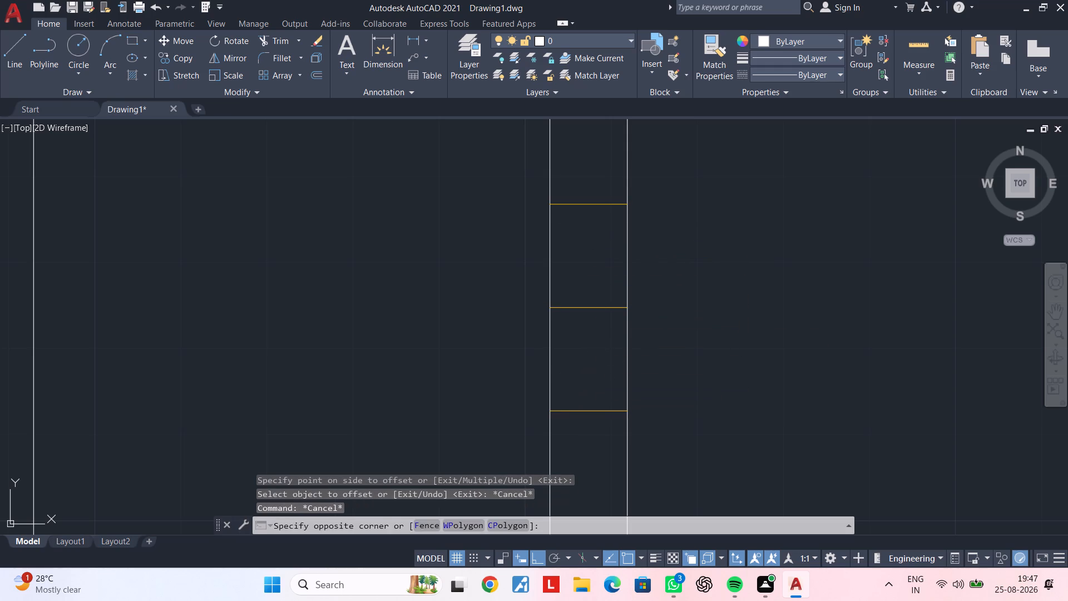
left_click(575, 283)
key("Delete")
scroll(622, 365, "down", 2)
middle_click_drag(622, 367, 670, 346)
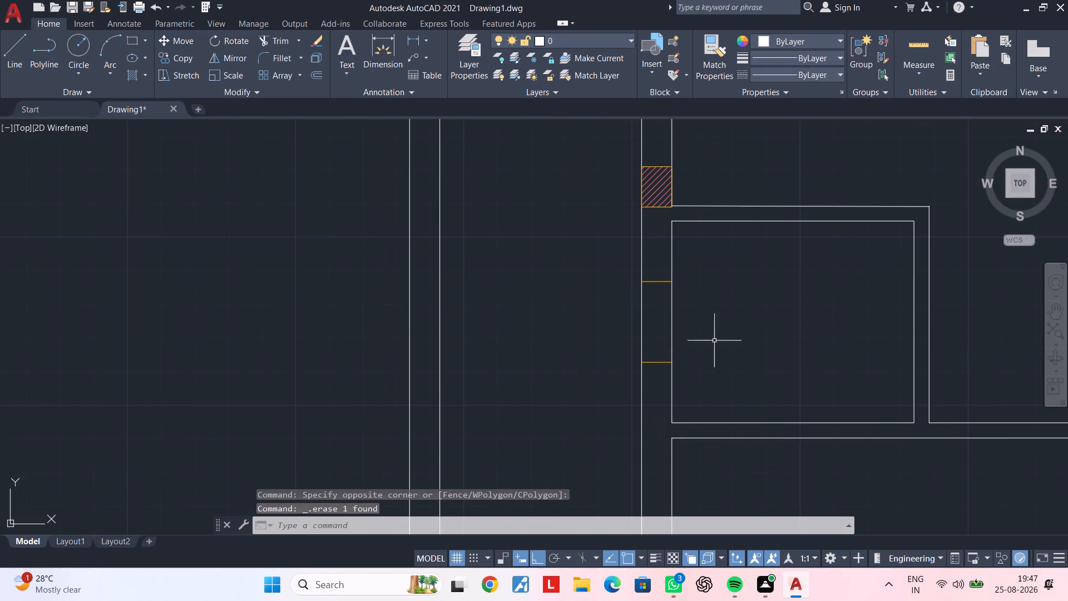
key("Escape")
middle_click_drag(723, 337, 675, 312)
key("Escape")
key("Escape")
key("Escape")
key("Escape")
key("Escape")
key("Escape")
key("Escape")
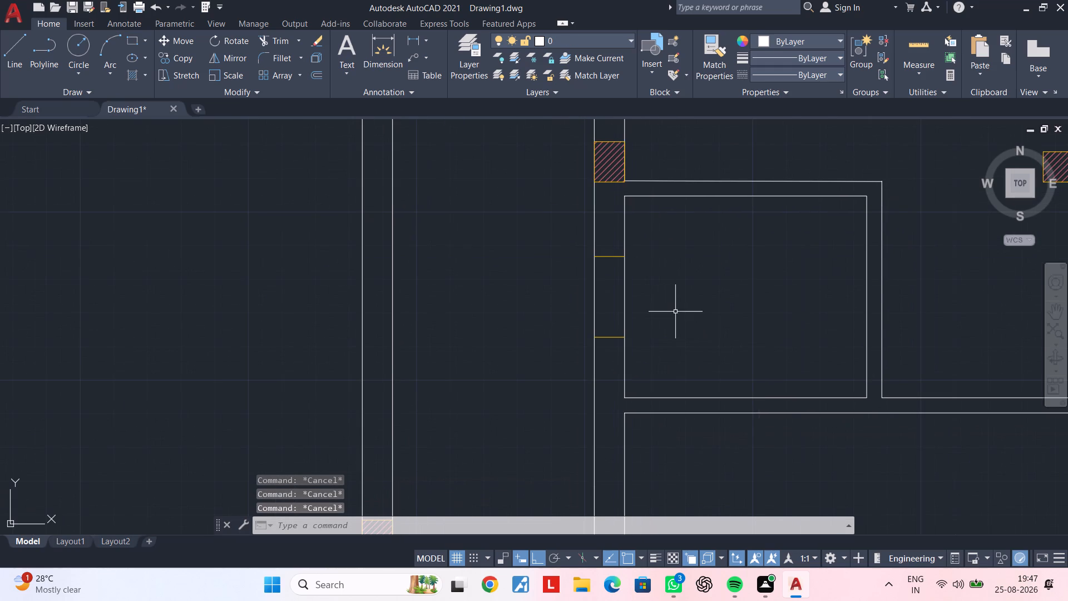
Draw a window rectangle across the west wall's thickness, between the opposite ends of the two short cross lines.
middle_click_drag(676, 312, 710, 219)
middle_click_drag(710, 225, 659, 318)
key("Escape")
key("Escape")
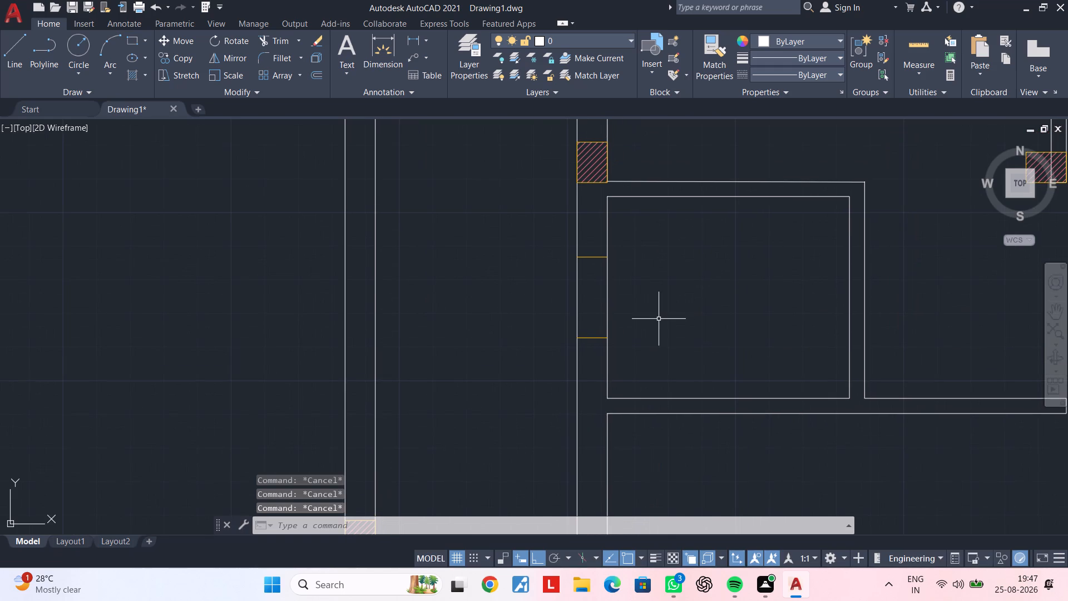
type("rec")
key("space")
left_click(575, 260)
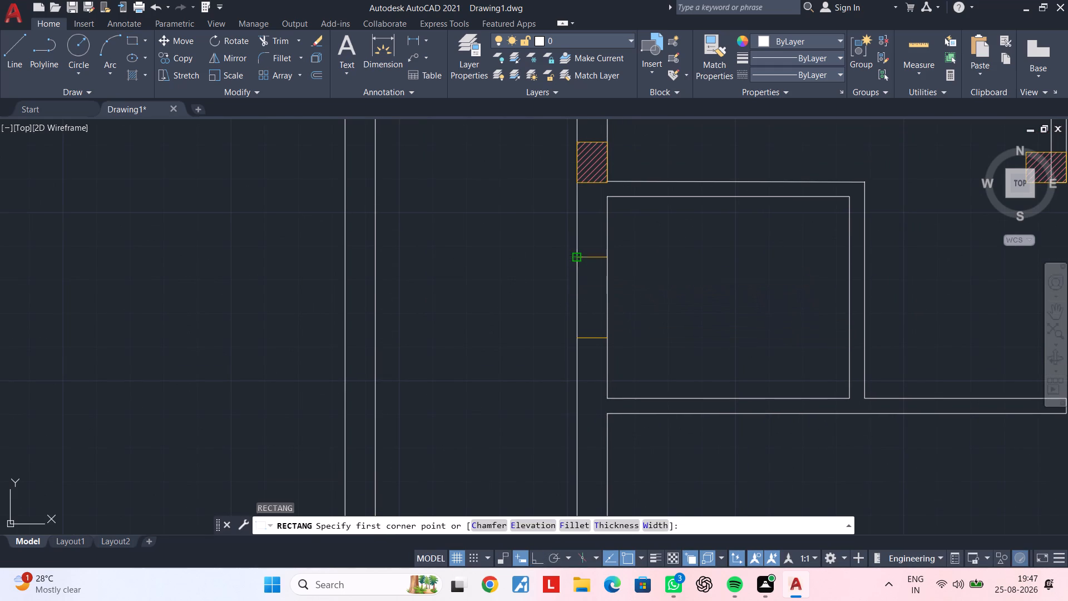
left_click(607, 340)
key("Escape")
middle_click_drag(595, 301, 613, 290)
key("Escape")
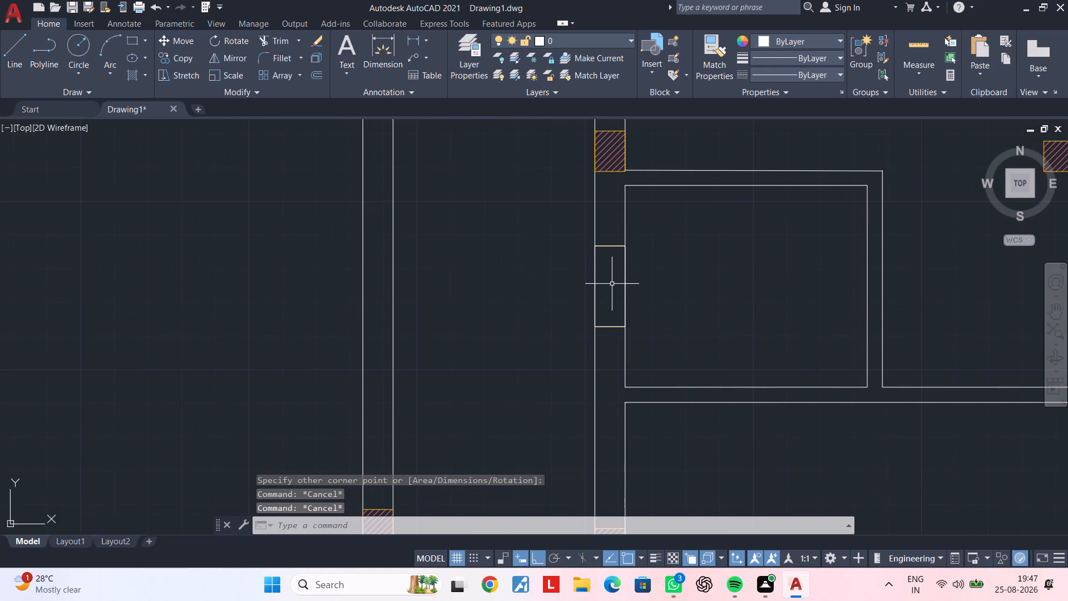
Draw a vertical centre line through the window rectangle, from the midpoint of its north side to its south side.
middle_click_drag(611, 282, 618, 317)
key("Escape")
key("Escape")
type("l")
key("space")
scroll(606, 297, "up", 1)
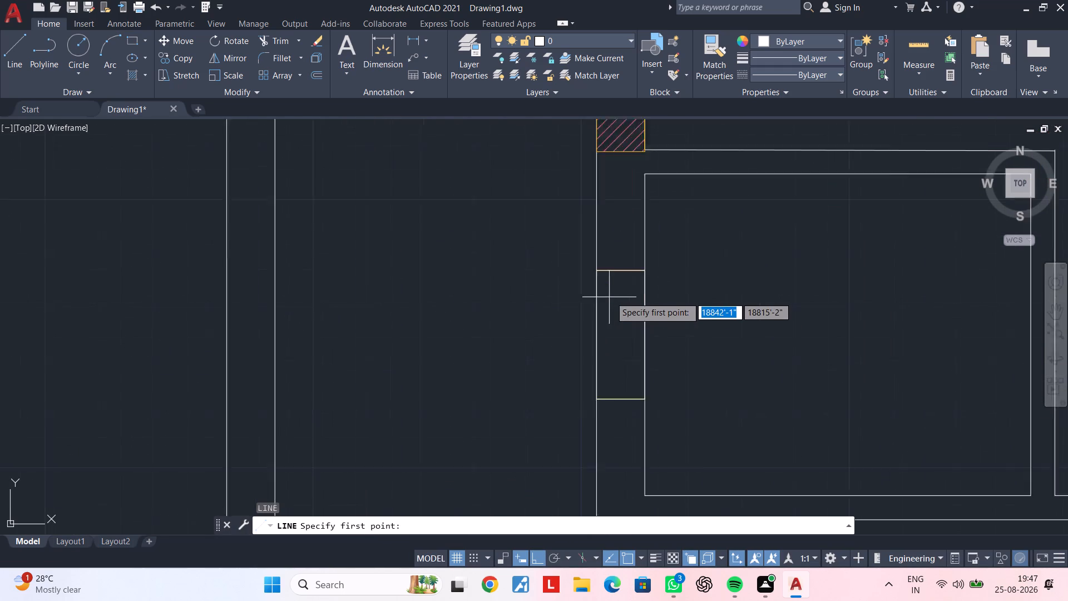
scroll(610, 296, "up", 1)
left_click(622, 257)
left_click(622, 457)
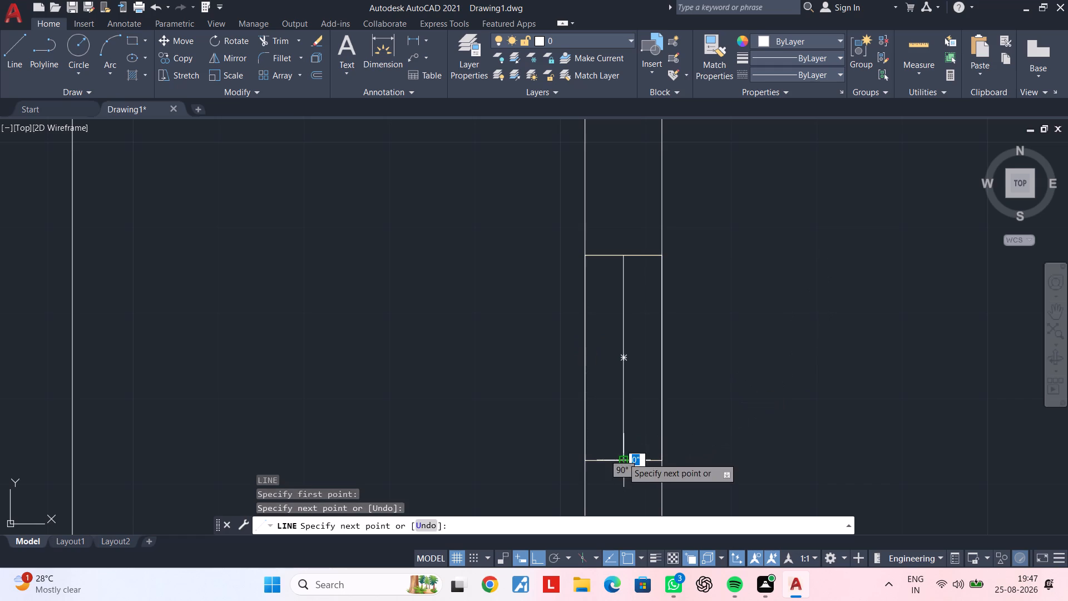
key("Escape")
key("Escape")
Offset the window's centre line by 1" to the west and to the east.
type("of 1\"")
key("Return")
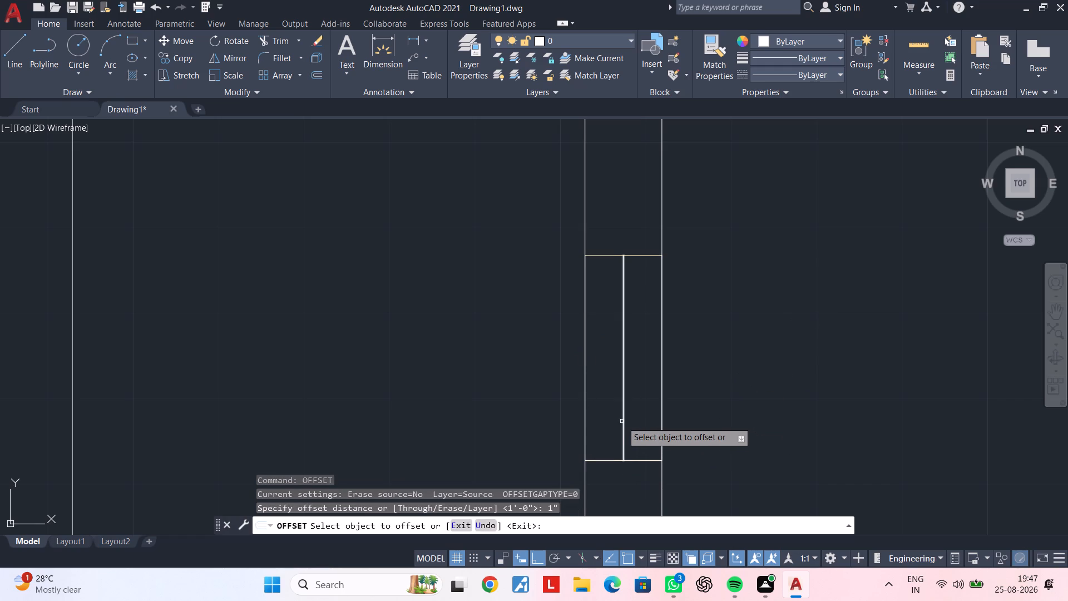
left_click(624, 368)
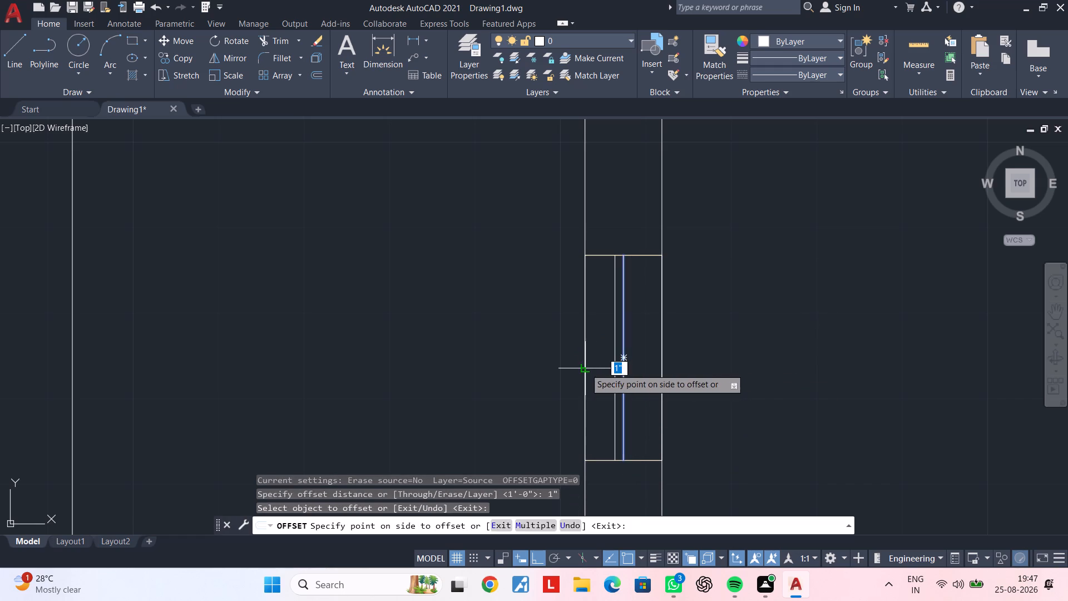
left_click(583, 368)
left_click(624, 368)
left_click(660, 368)
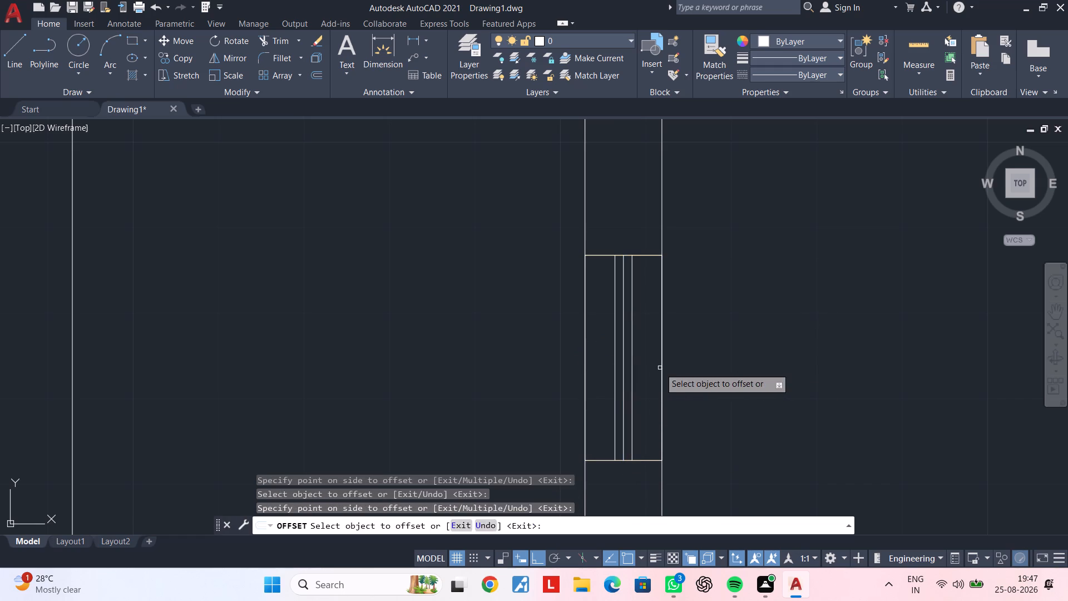
key("Escape")
key("Escape")
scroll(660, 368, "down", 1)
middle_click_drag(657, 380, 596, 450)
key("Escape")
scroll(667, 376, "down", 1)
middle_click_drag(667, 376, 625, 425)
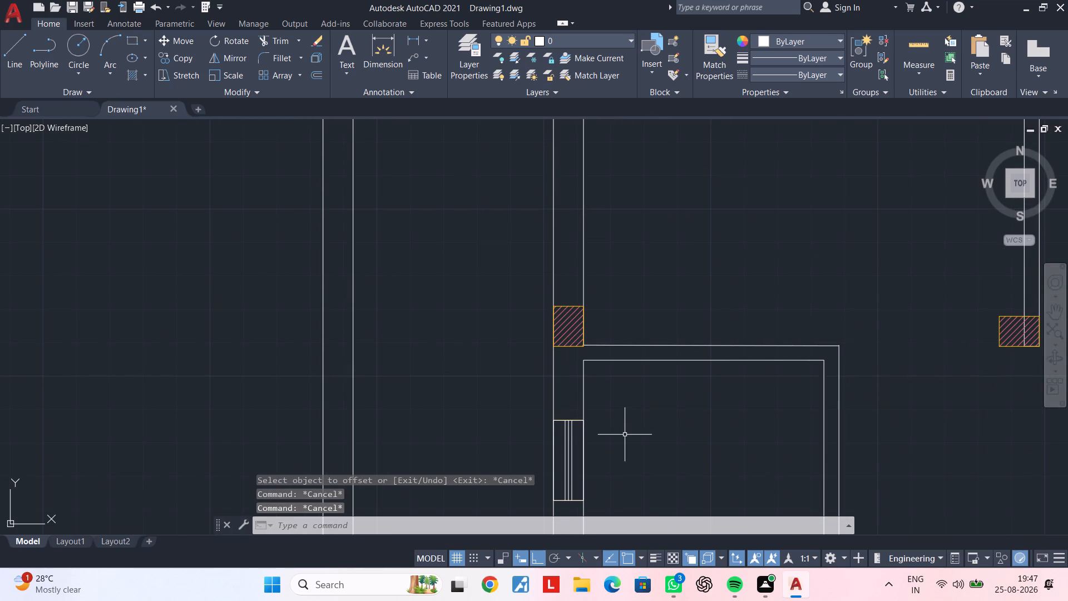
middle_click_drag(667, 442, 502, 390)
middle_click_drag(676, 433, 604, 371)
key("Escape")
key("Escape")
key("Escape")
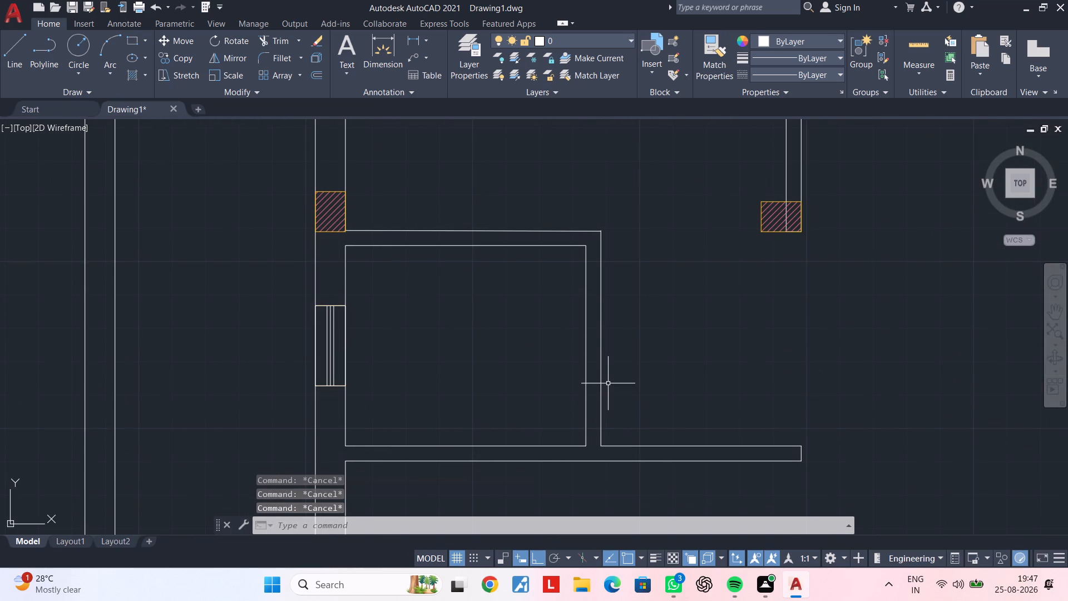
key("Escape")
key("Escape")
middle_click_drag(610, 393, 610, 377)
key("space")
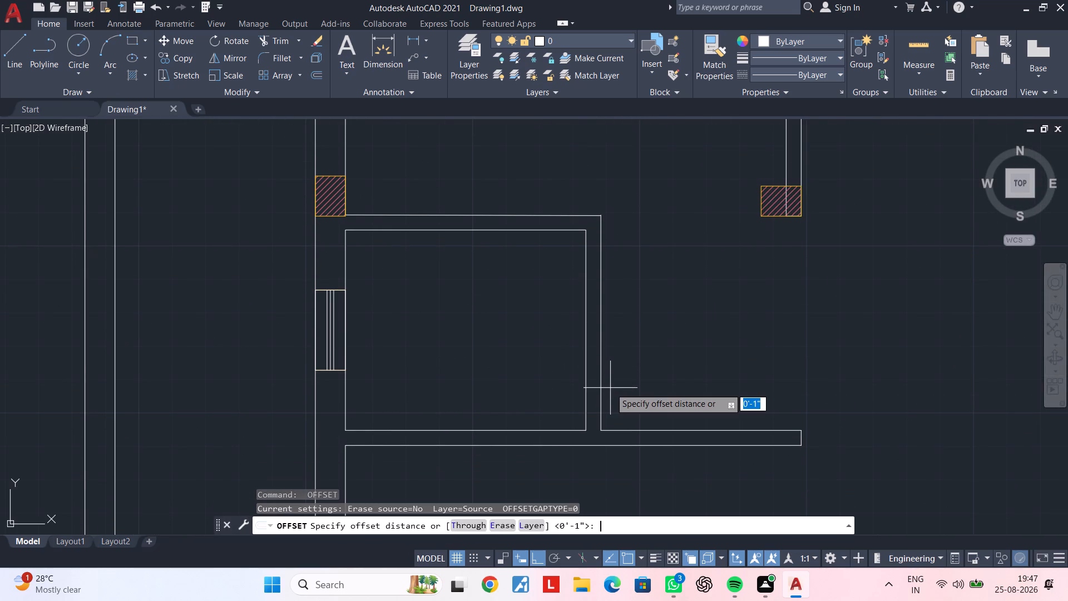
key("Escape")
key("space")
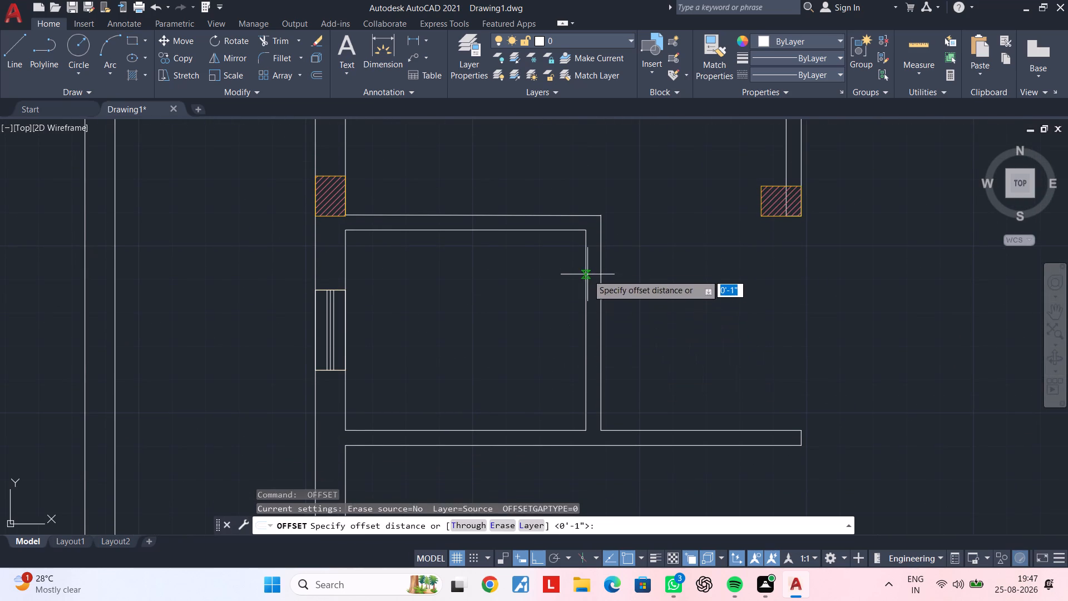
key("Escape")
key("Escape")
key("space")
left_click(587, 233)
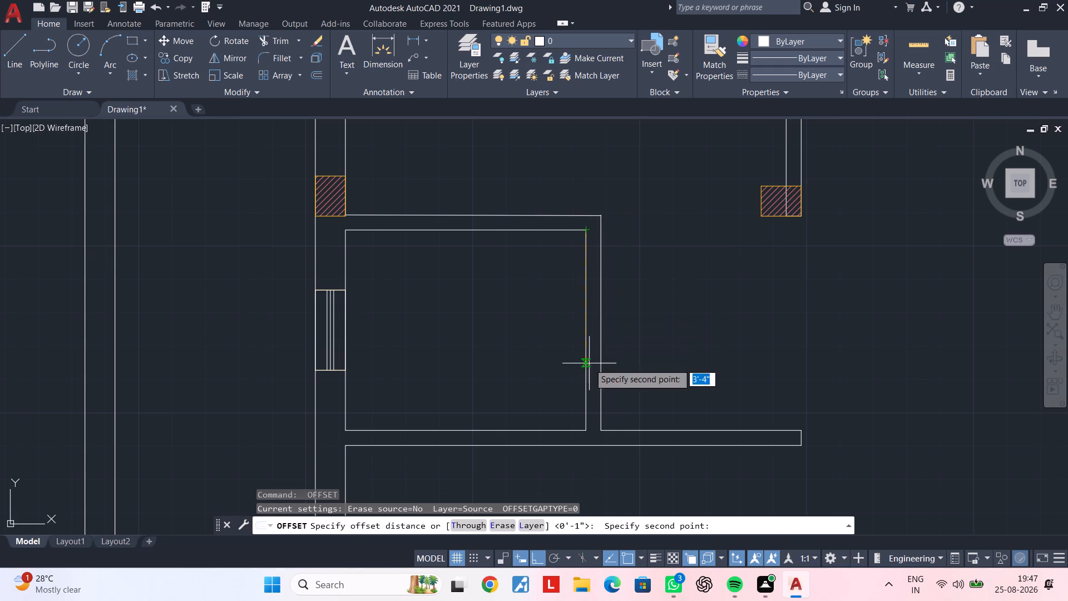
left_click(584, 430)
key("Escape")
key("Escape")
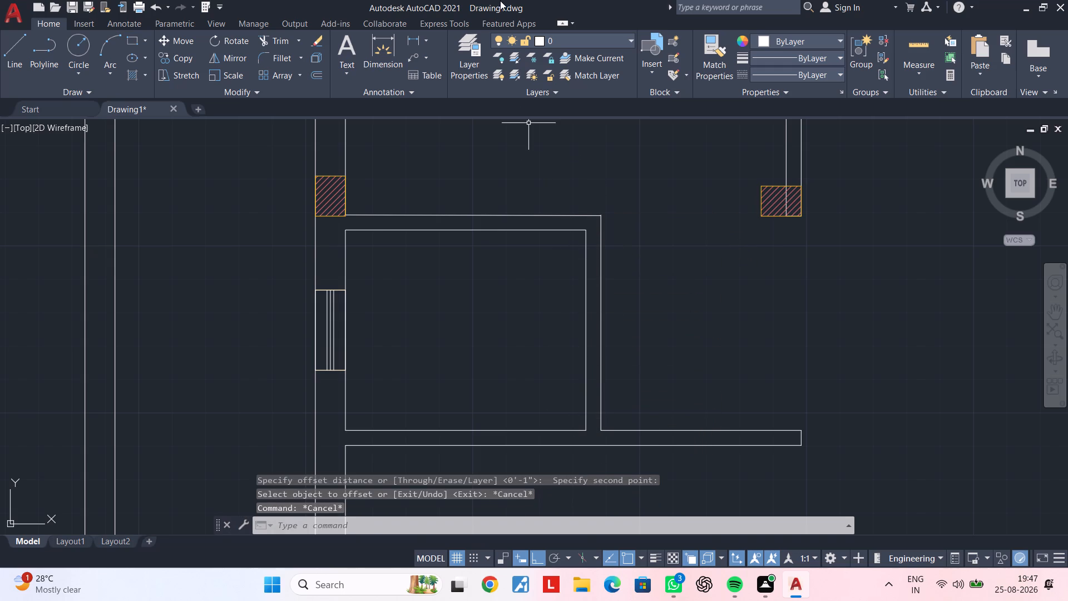
Measure the inner length of the small room's east wall between its north and south corners.
left_click(411, 38)
left_click(586, 232)
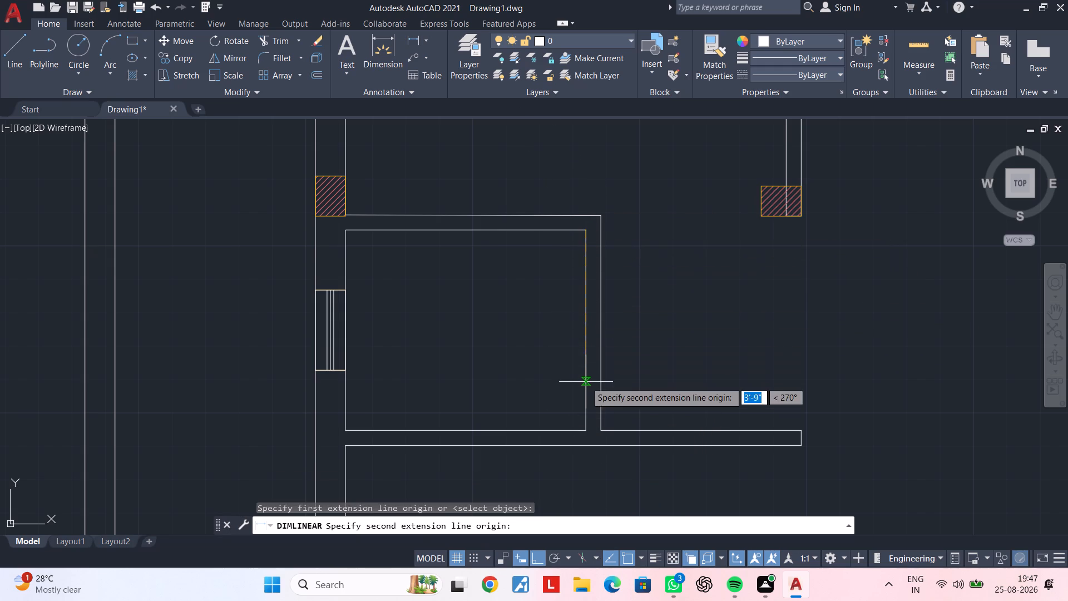
left_click(586, 428)
scroll(548, 416, "up", 1)
key("Escape")
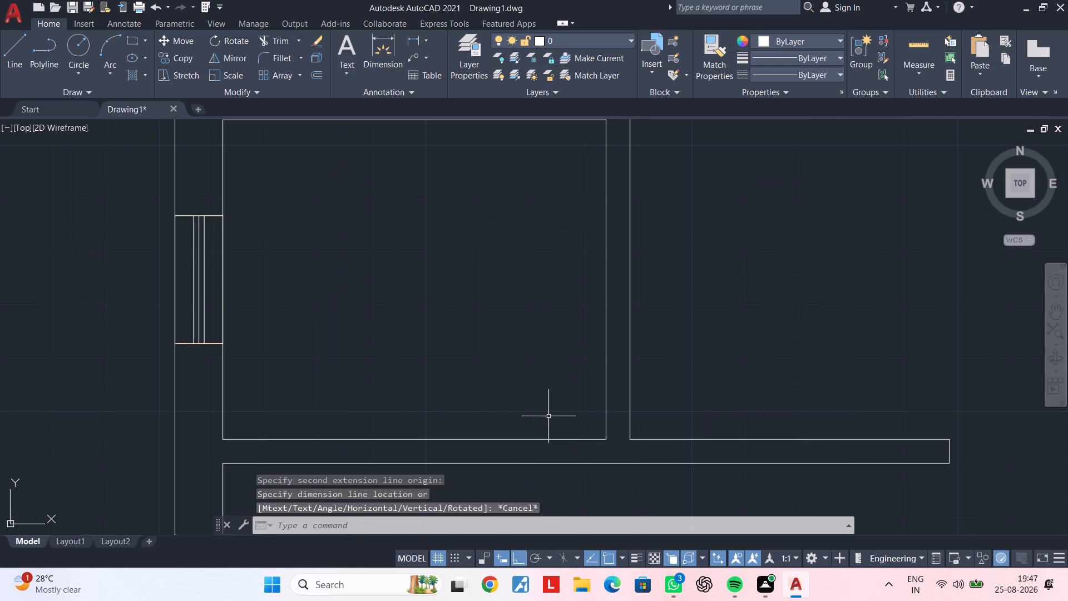
Draw a short line across the small room's east wall at the midpoint of its inner face.
middle_click_drag(590, 407, 543, 460)
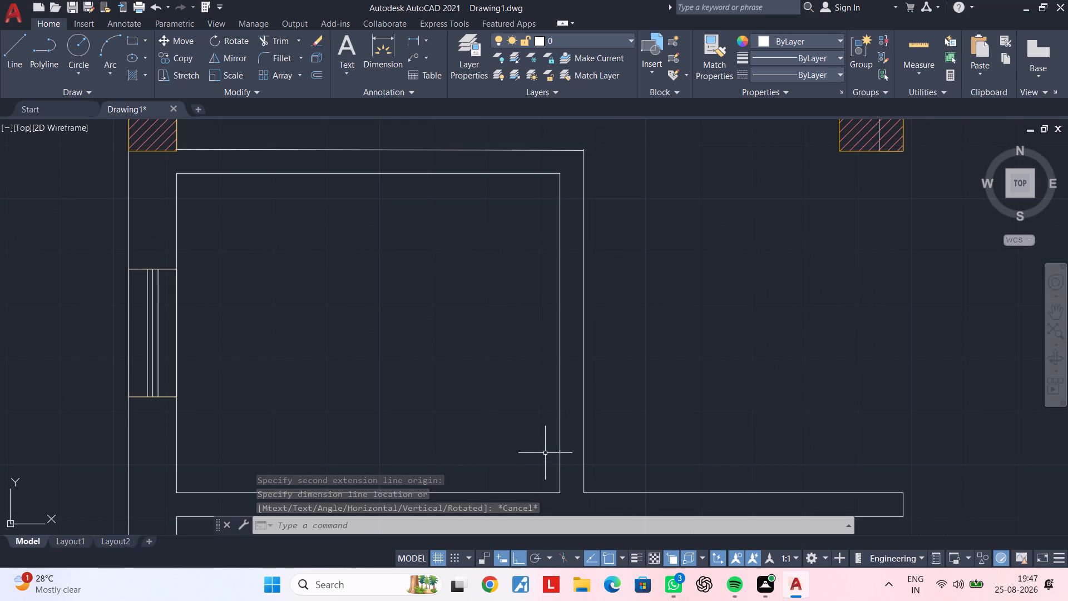
type("l")
key("space")
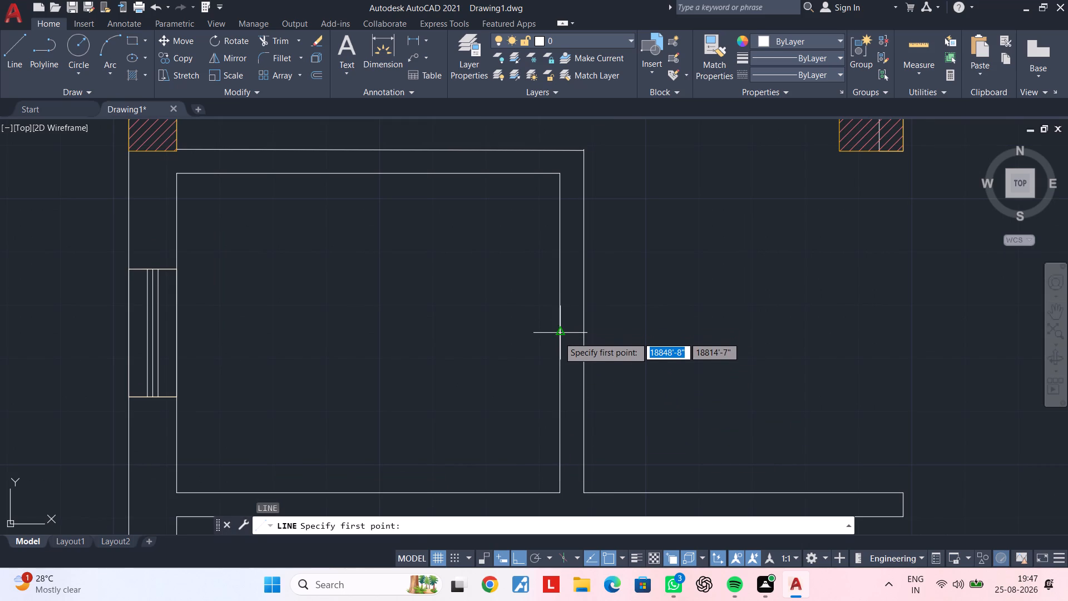
left_click(558, 332)
left_click(582, 332)
key("Escape")
key("Escape")
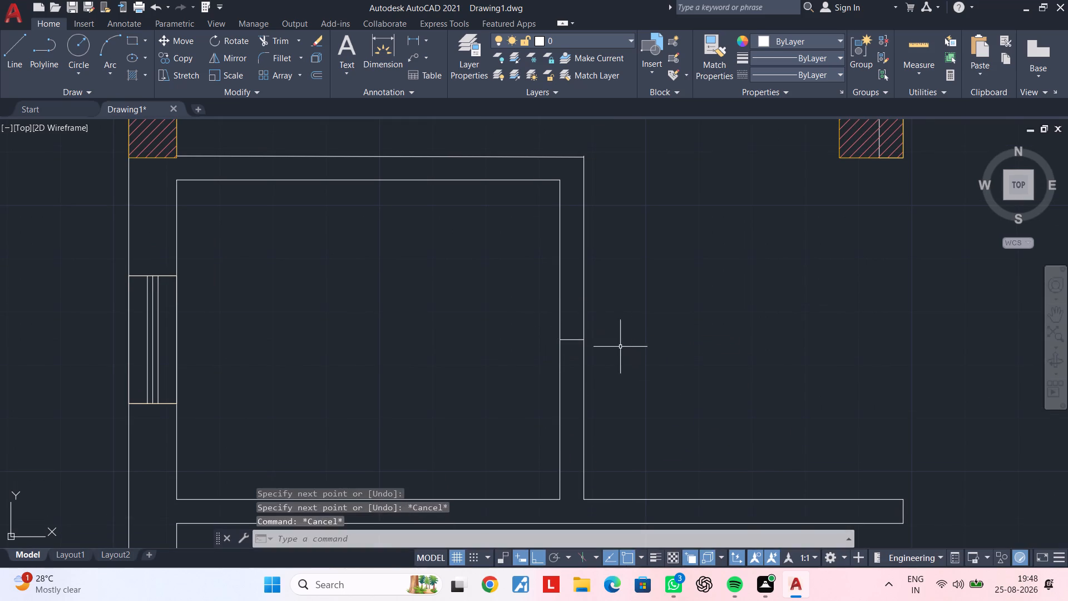
Offset the short line across the small room's east wall by 2' to the north and to the south.
middle_click_drag(623, 357, 628, 400)
key("Escape")
middle_click_drag(601, 397, 645, 348)
key("Escape")
key("Escape")
key("Escape")
key("Escape")
key("Escape")
type("of")
key("space")
type("2'")
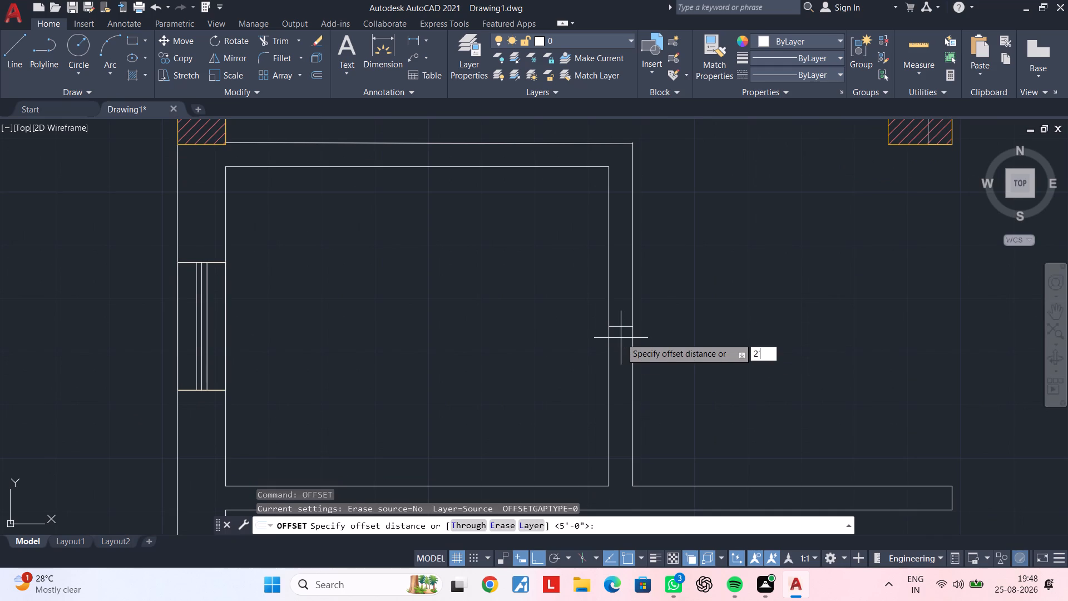
key("Return")
left_click(623, 326)
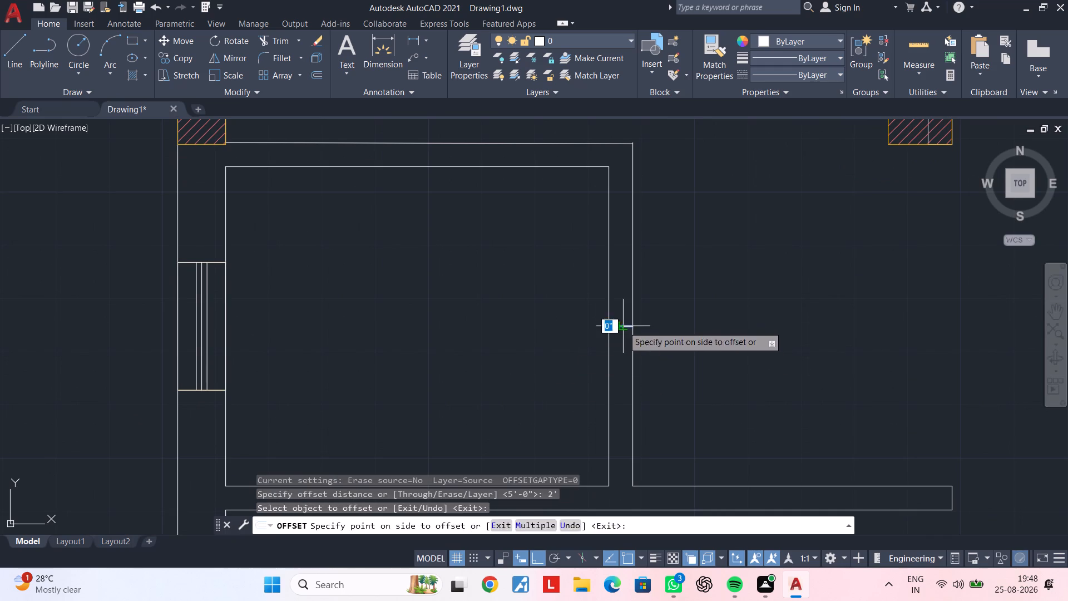
left_click(626, 258)
left_click(620, 328)
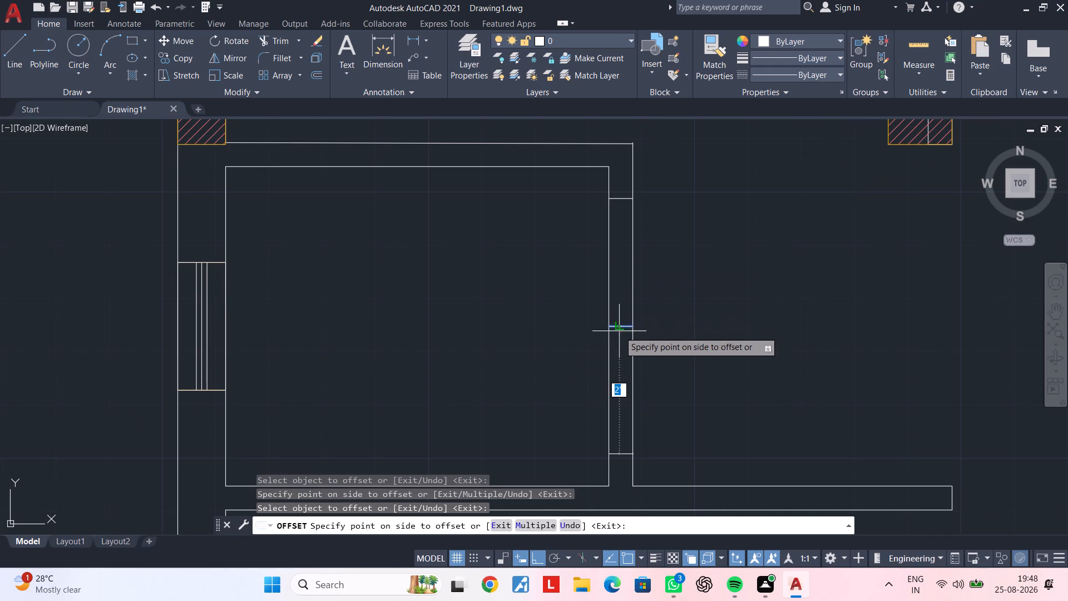
left_click(620, 367)
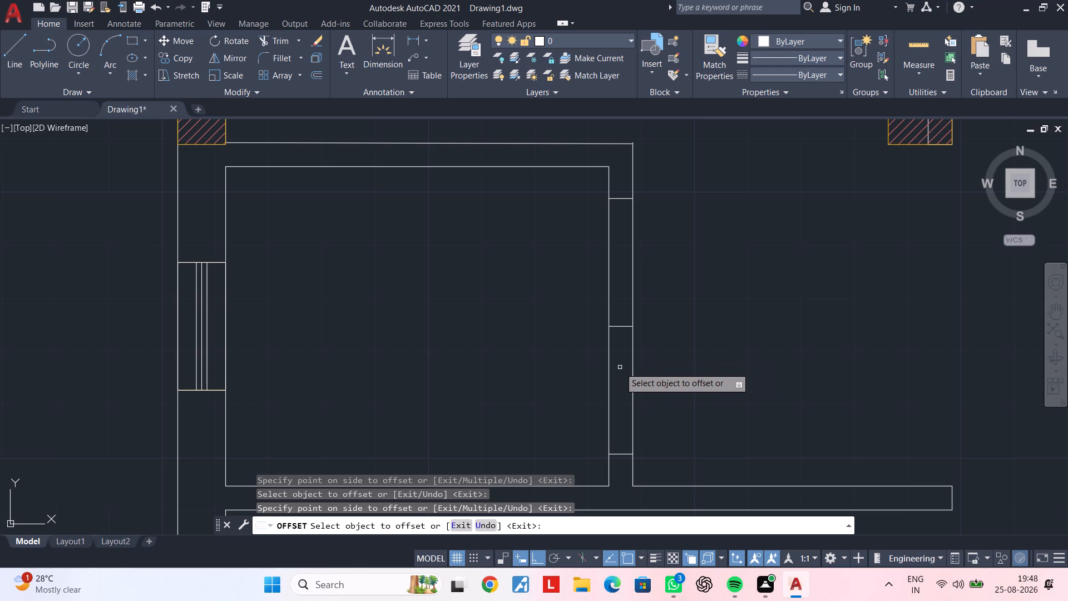
key("Escape")
key("Escape")
Measure the distance between the northern and southern cross lines on the small room's east wall.
left_click(411, 37)
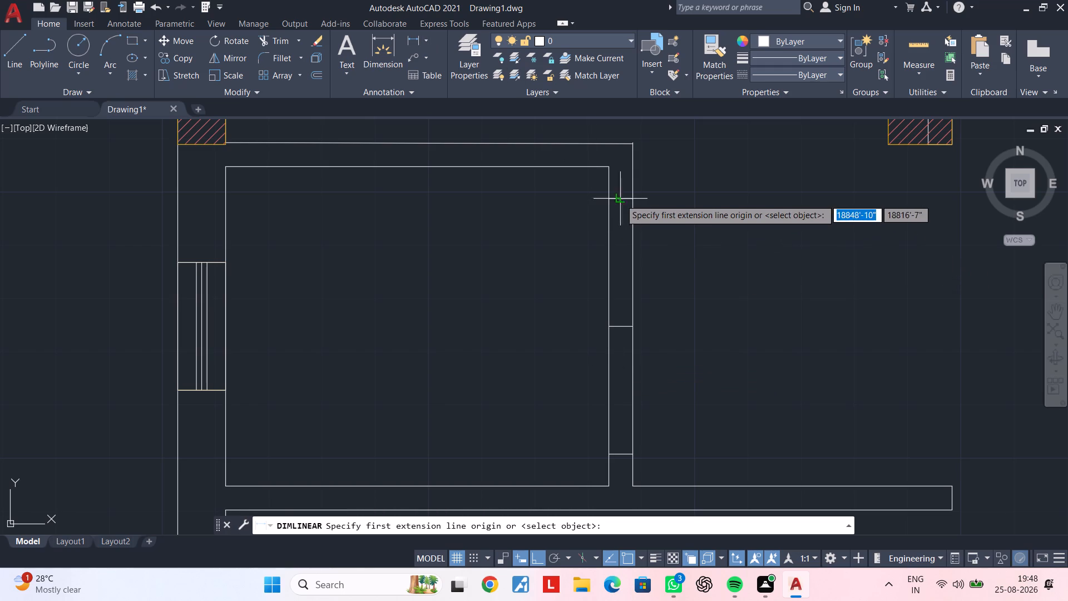
left_click(621, 200)
left_click(622, 453)
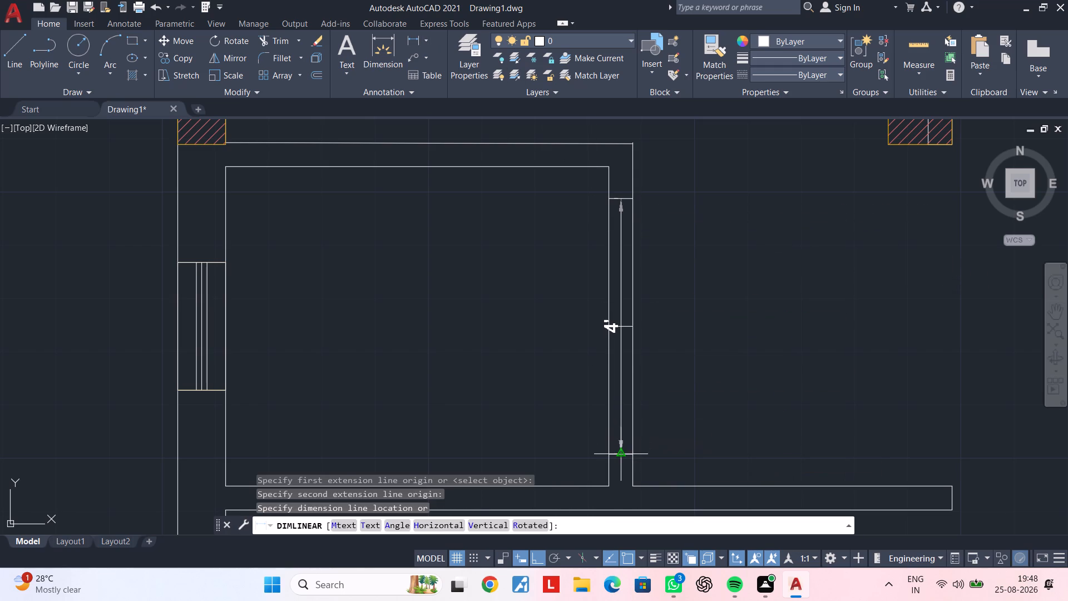
key("Escape")
key("Escape")
key("Escape")
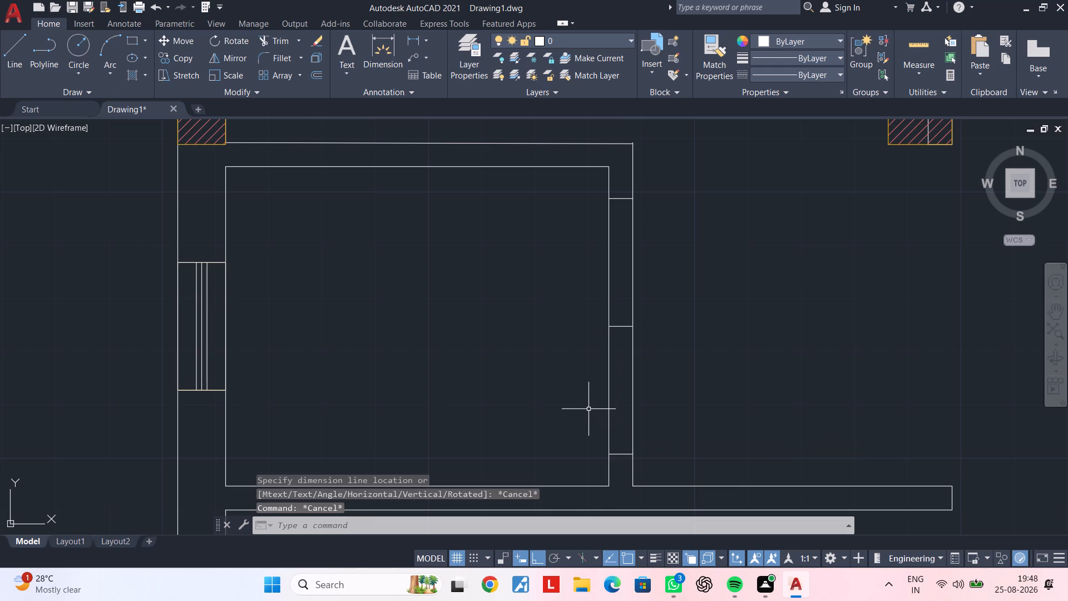
Undo the northern and southern offset copies of the short line across the small room's east wall.
key("ctrl+z")
key("ctrl+z")
key("Escape")
key("Escape")
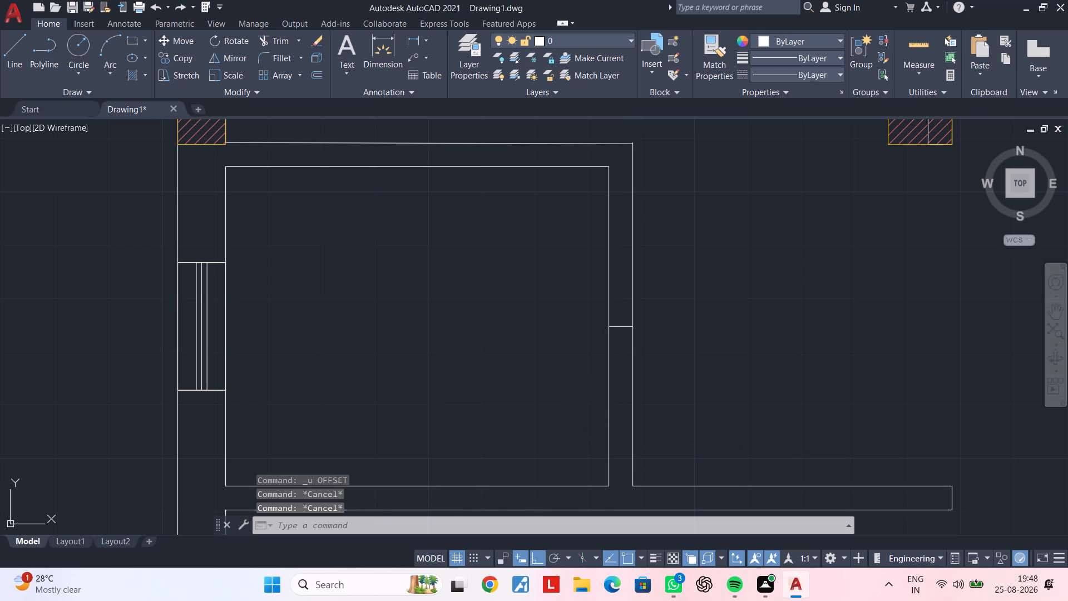
key("Escape")
key("Escape")
key("Escape")
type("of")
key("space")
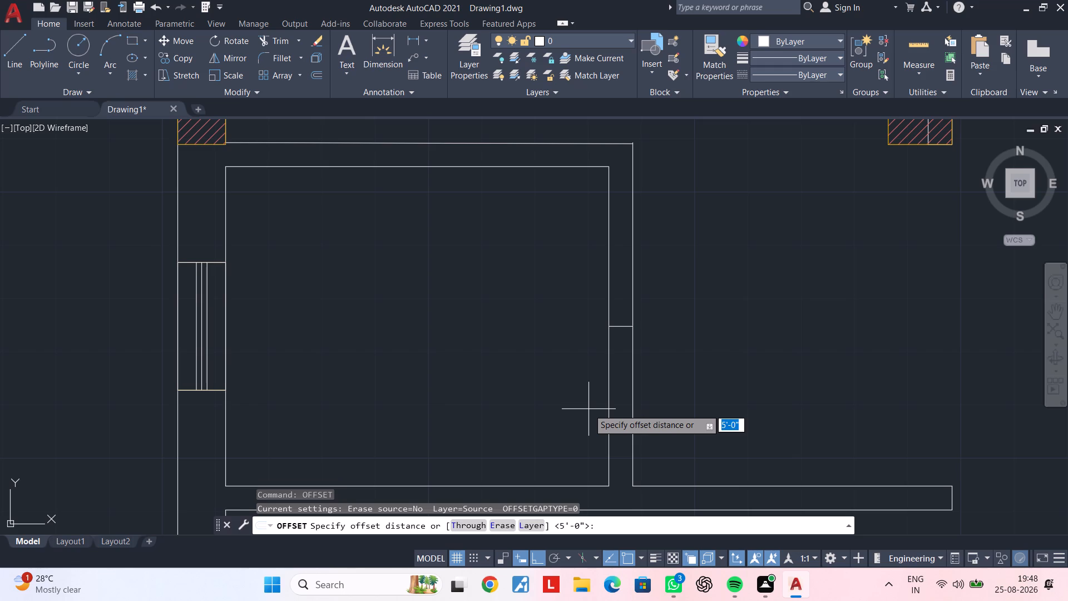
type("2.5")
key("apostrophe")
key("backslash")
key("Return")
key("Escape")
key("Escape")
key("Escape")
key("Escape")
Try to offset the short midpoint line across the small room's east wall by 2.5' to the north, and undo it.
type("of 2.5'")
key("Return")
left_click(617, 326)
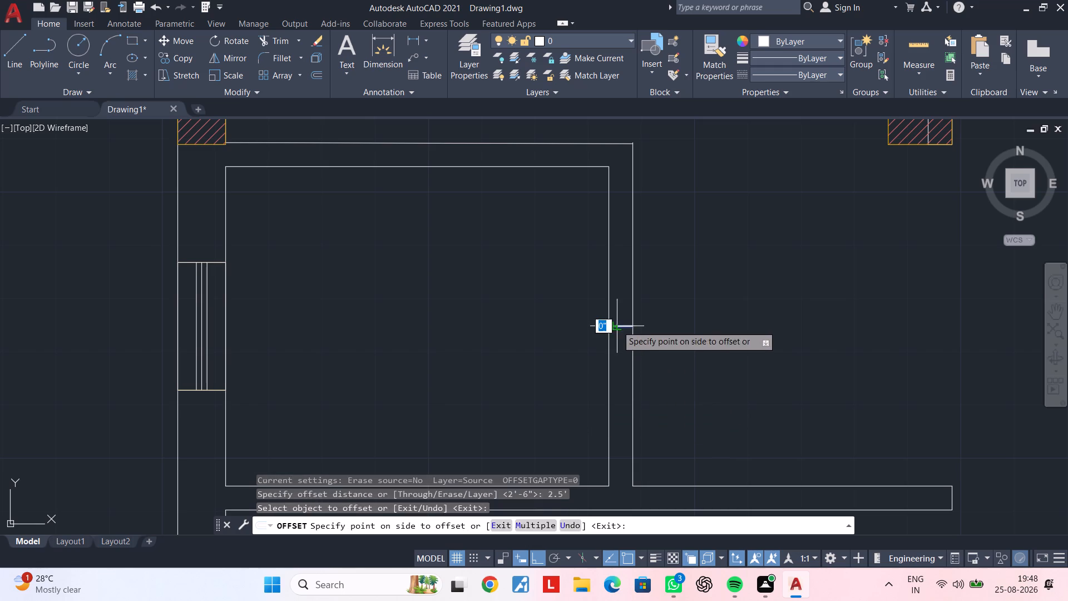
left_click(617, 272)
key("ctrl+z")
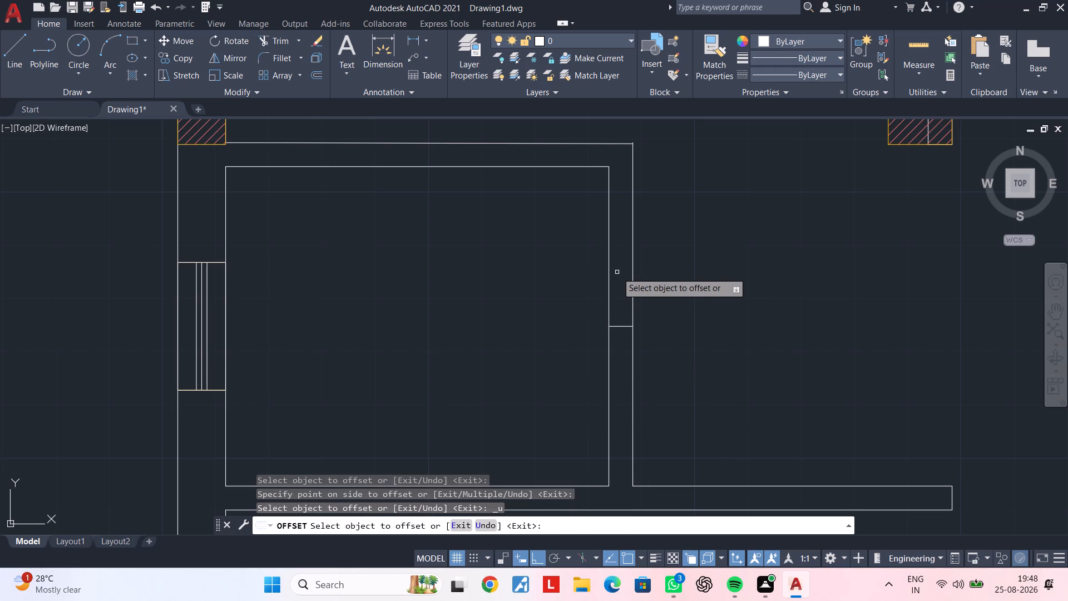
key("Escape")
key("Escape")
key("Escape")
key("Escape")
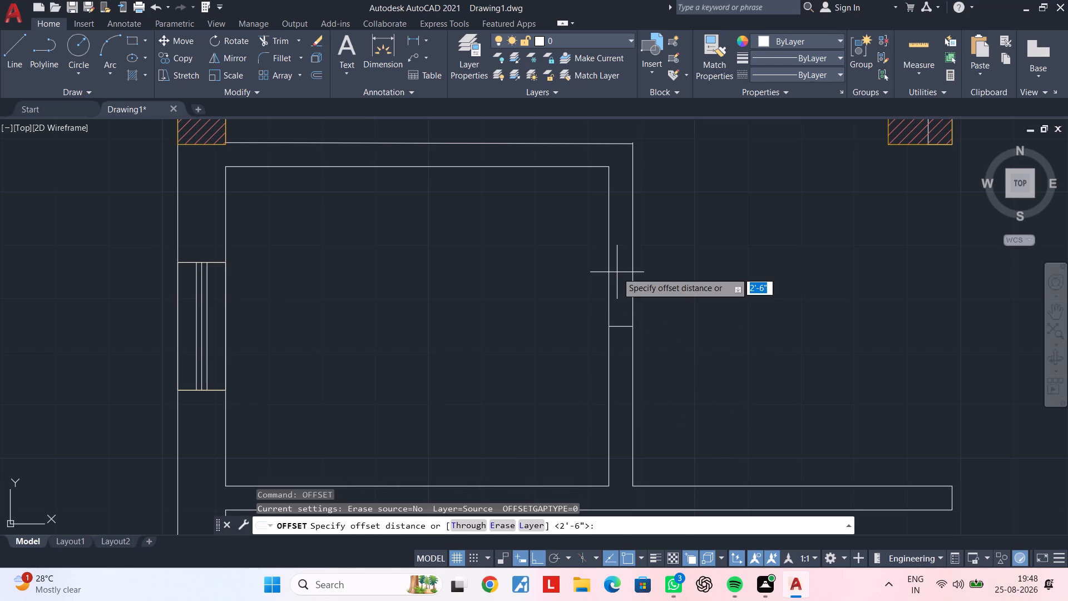
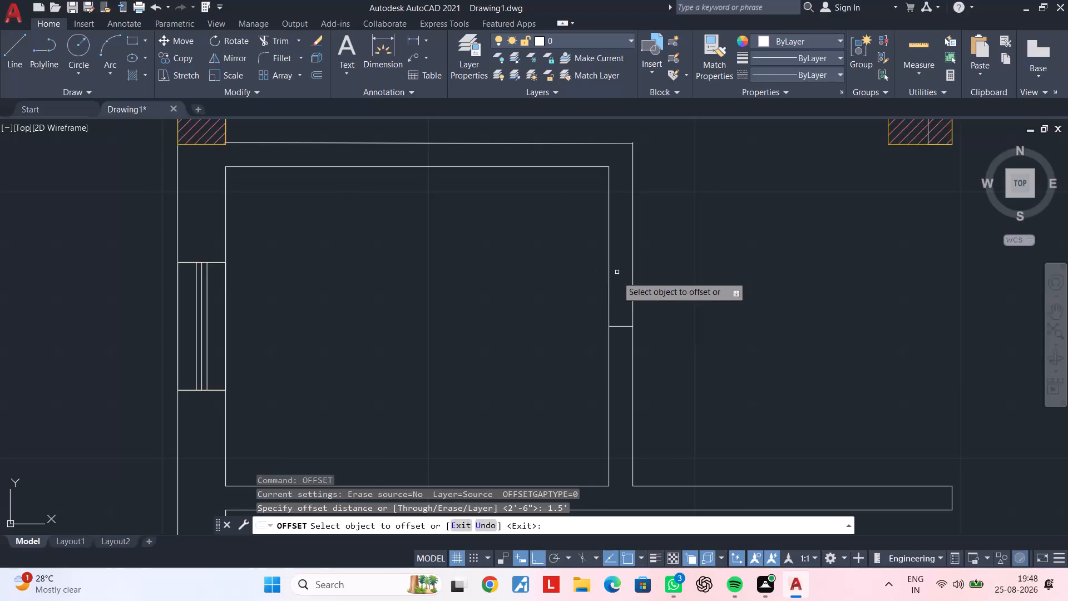
Offset the short line across the small room's east wall by 1.5' to both sides to mark the opening edges.
left_click(619, 327)
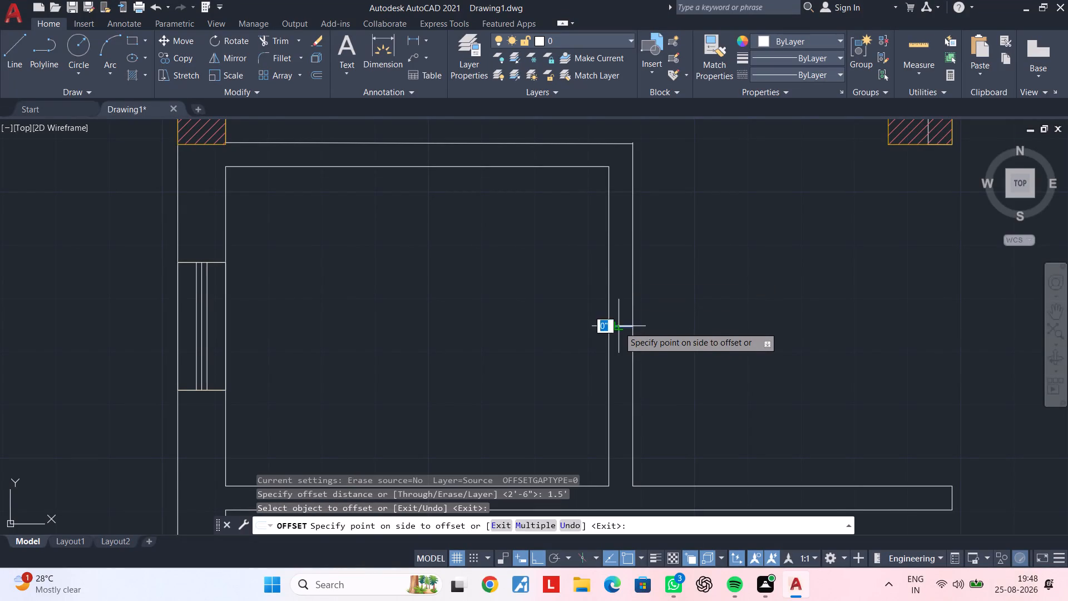
left_click(621, 295)
left_click(622, 325)
double_click(635, 411)
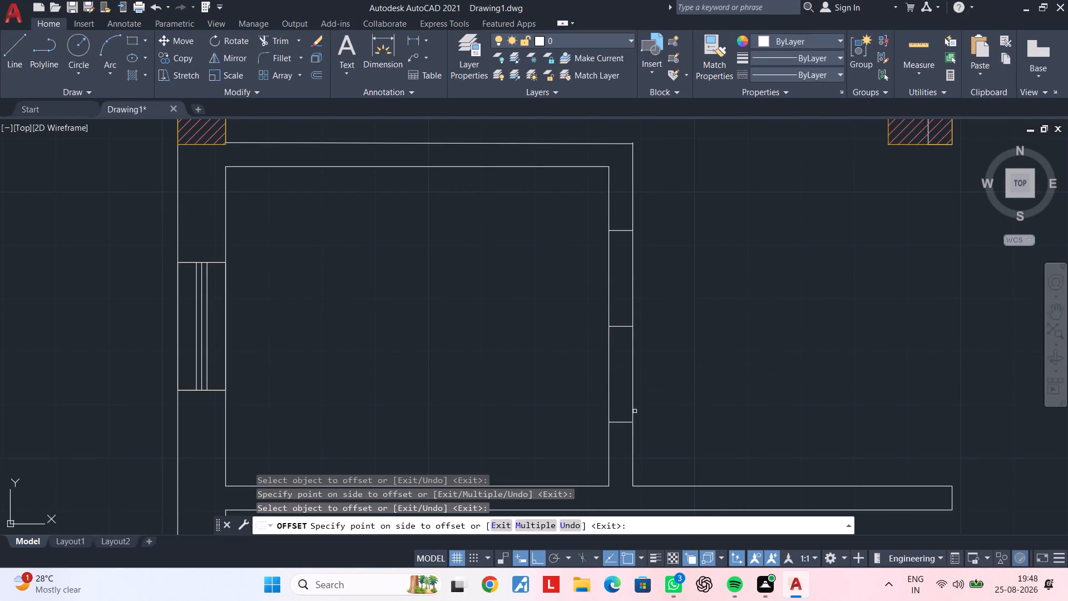
key("Escape")
key("Escape")
key("Escape")
key("Escape")
Trim both faces of the small room's east wall between the two offset lines to open the doorway.
type("tr")
key("space")
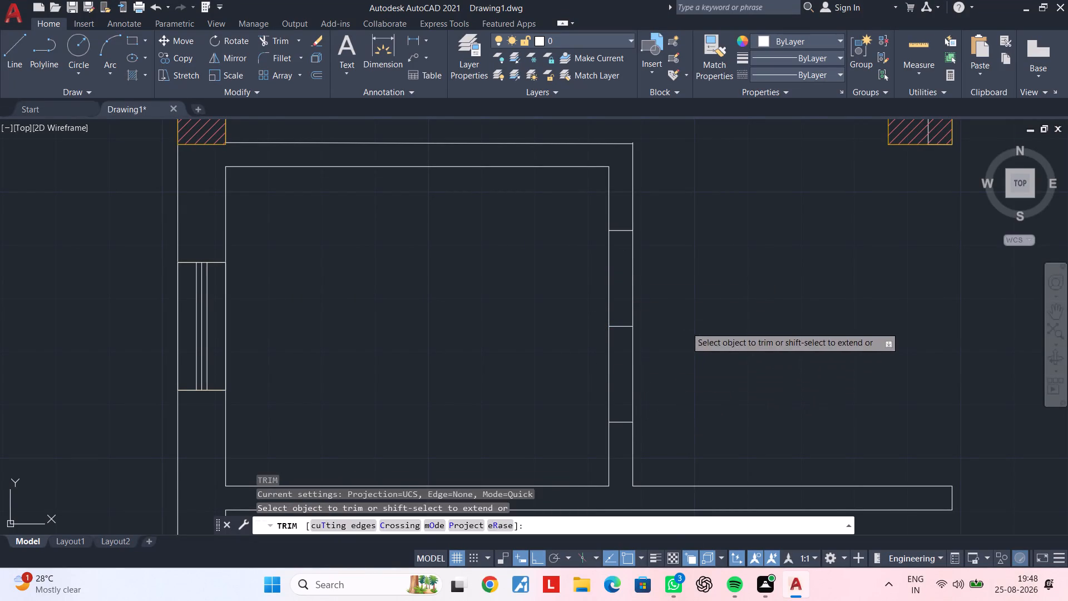
left_click(686, 327)
left_click(546, 355)
left_click(693, 288)
left_click(572, 303)
key("Escape")
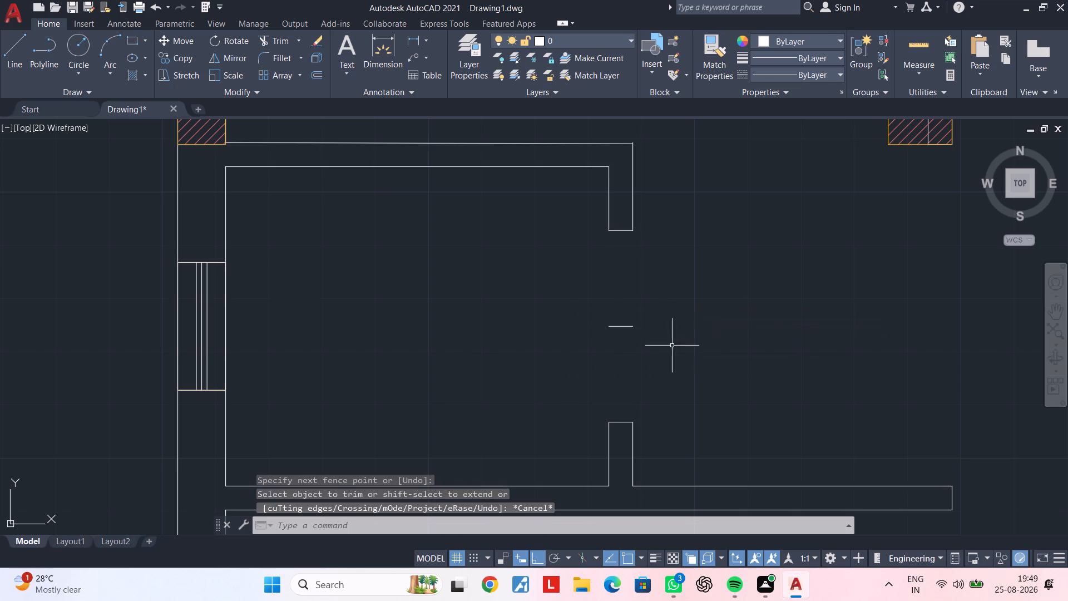
Erase the leftover centre line in the middle of the new doorway in the small room's east wall.
left_click_drag(673, 273, 671, 279)
left_click(538, 357)
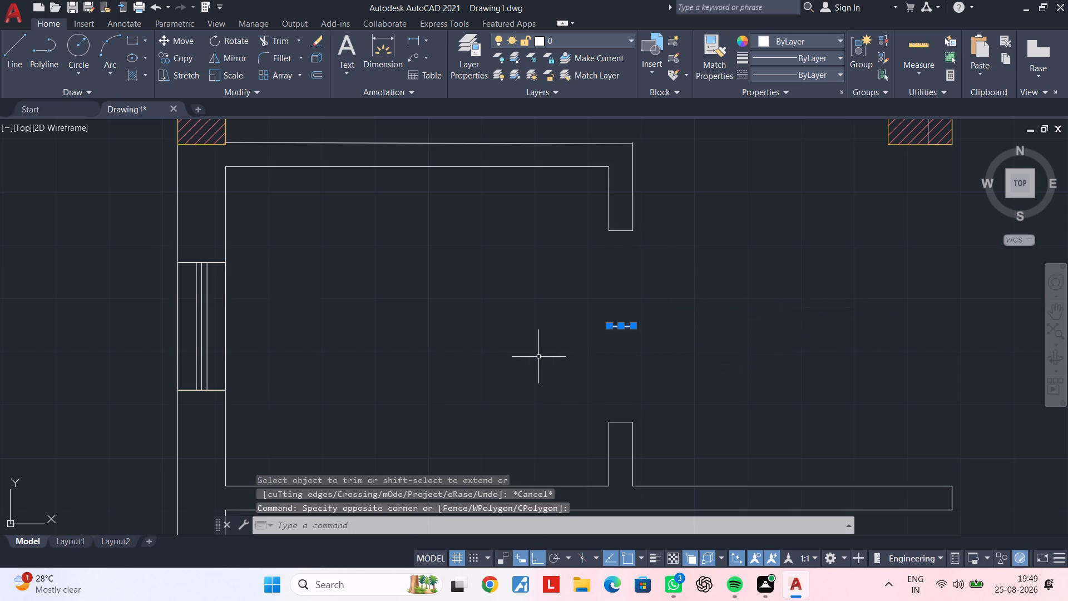
key("Delete")
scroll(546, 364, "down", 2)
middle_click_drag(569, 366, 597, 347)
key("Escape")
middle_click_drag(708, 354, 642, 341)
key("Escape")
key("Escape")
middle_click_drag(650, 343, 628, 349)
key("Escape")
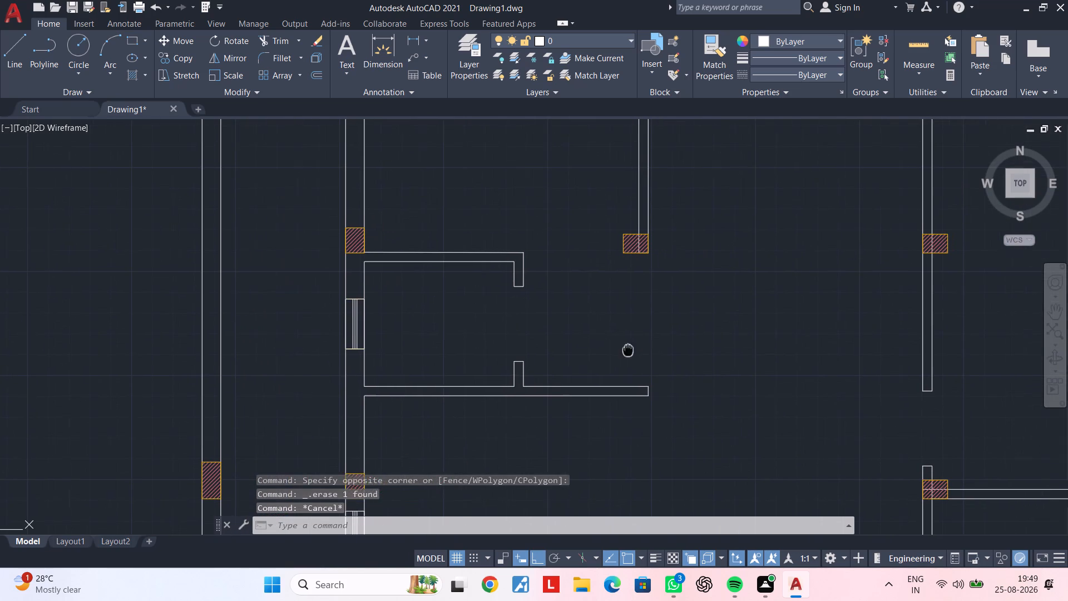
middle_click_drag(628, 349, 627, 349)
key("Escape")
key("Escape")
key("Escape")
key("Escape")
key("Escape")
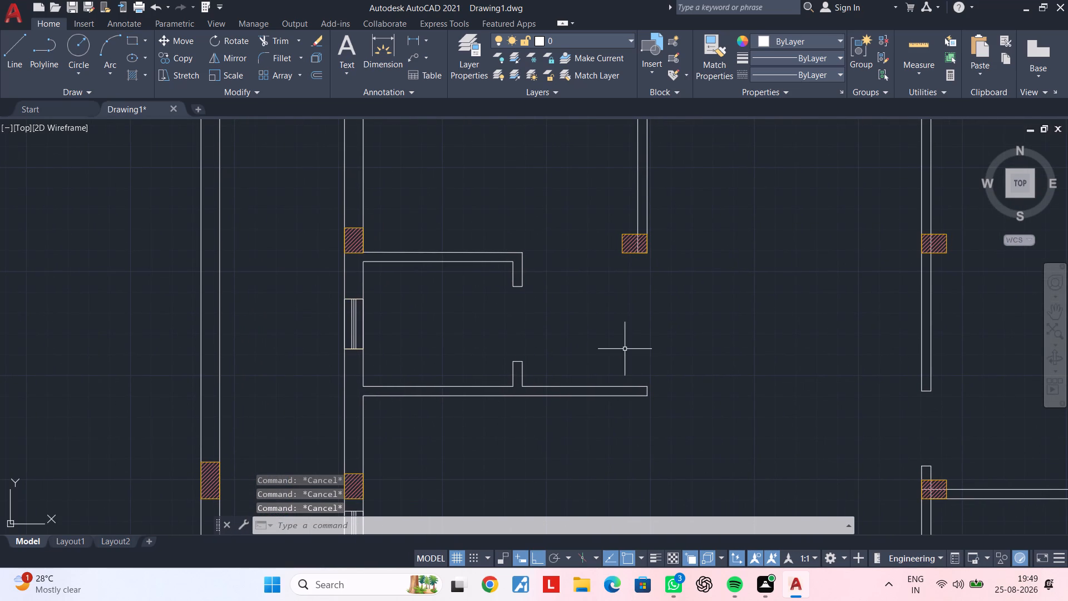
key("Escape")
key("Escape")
Draw a vertical line about 9" long across the east end of the short horizontal wall beside the hatched column, joining its two faces.
middle_click_drag(619, 319, 626, 359)
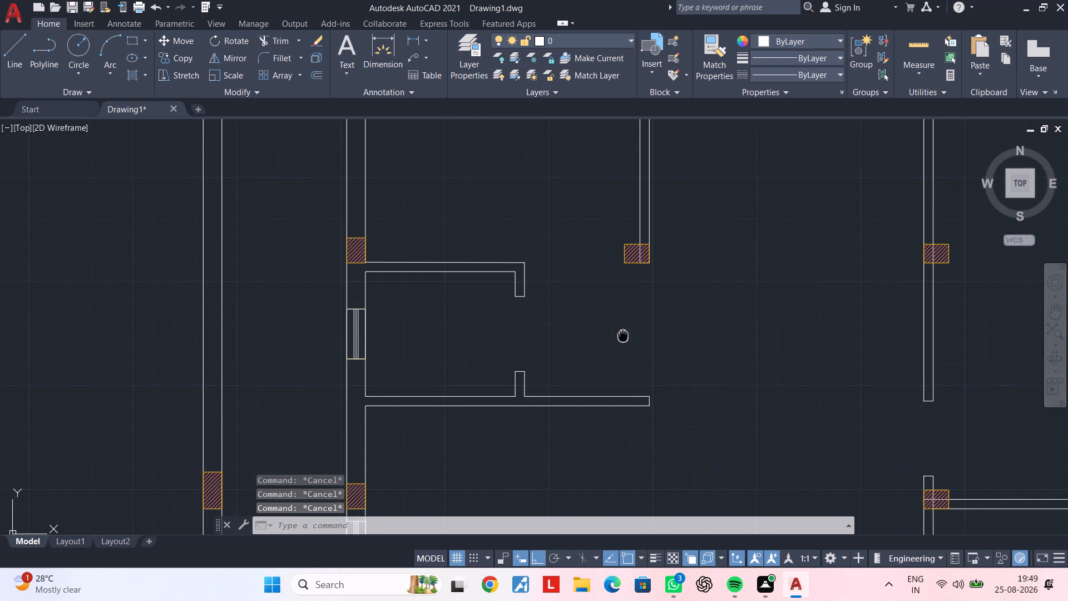
middle_click_drag(626, 359, 661, 579)
middle_click_drag(594, 452, 700, 450)
middle_click_drag(510, 325, 593, 332)
middle_click_drag(603, 356, 642, 335)
scroll(515, 343, "up", 2)
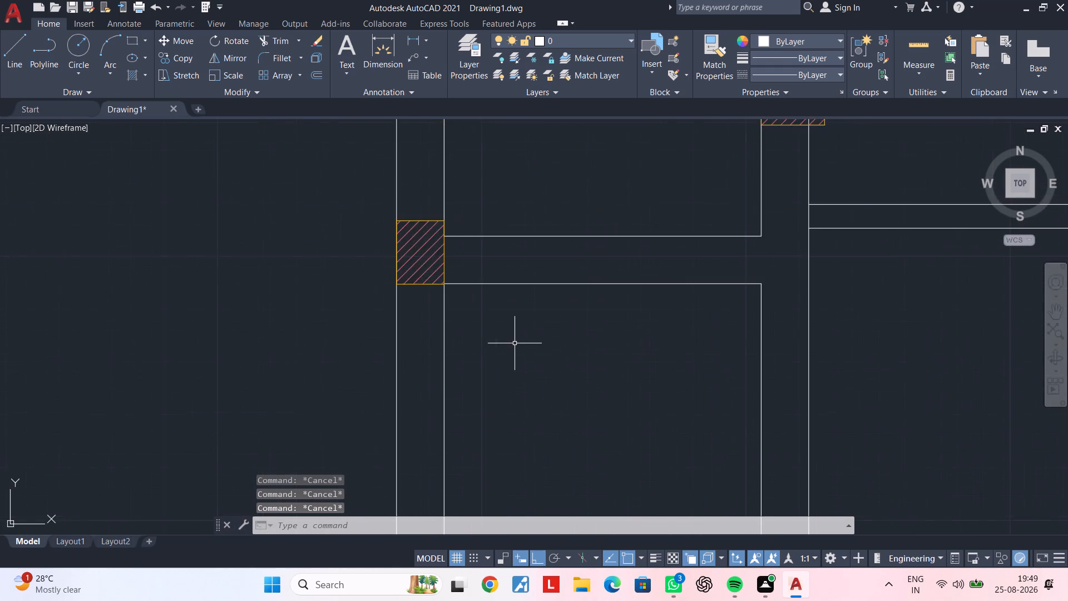
middle_click_drag(520, 346, 634, 334)
key("Escape")
key("Escape")
key("Escape")
scroll(614, 322, "down", 1)
middle_click_drag(614, 322, 619, 361)
key("Escape")
scroll(619, 361, "up", 1)
key("Escape")
middle_click_drag(584, 346, 628, 351)
key("Escape")
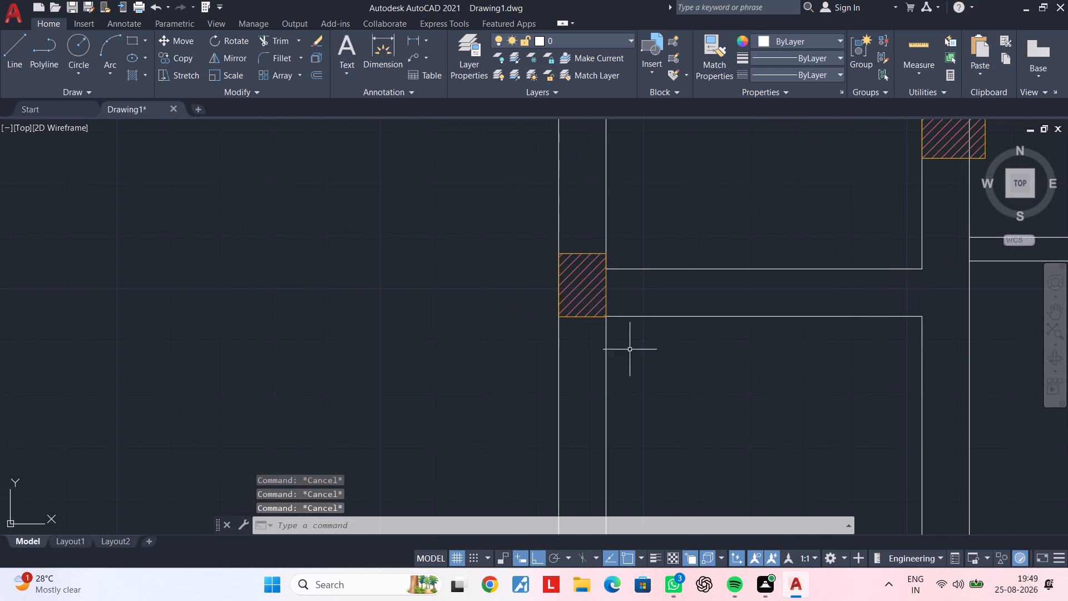
key("Escape")
type("l")
key("space")
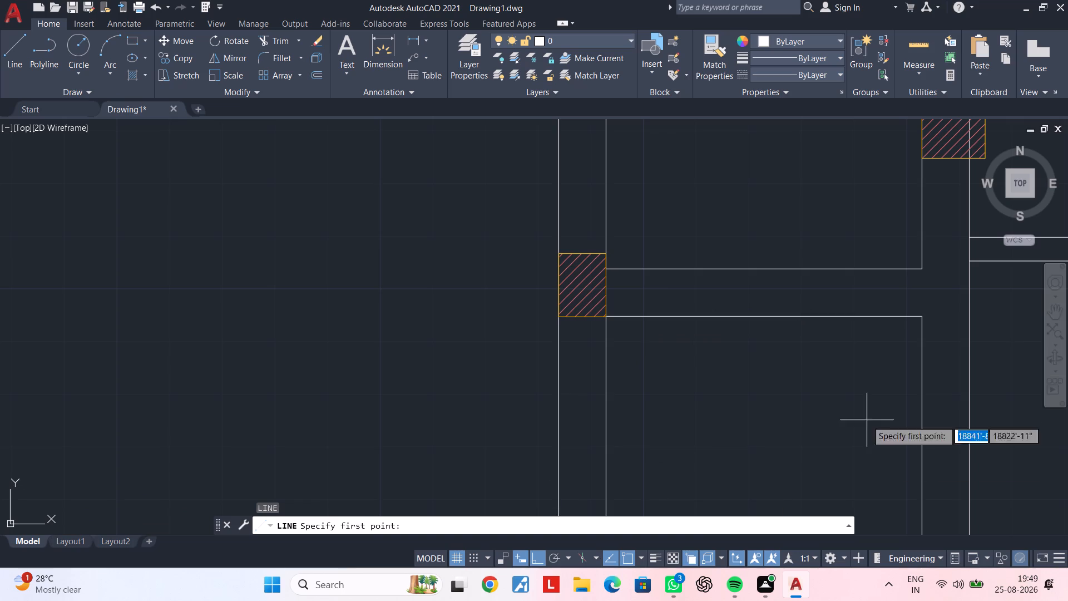
key("Escape")
key("Escape")
middle_click_drag(656, 301, 604, 301)
key("Escape")
key("Escape")
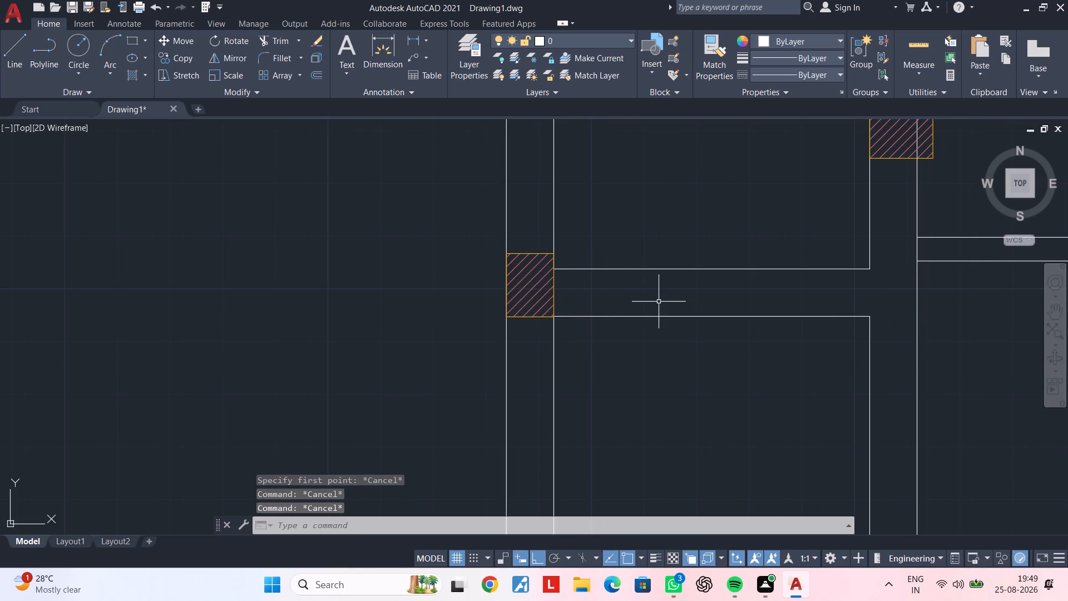
key("space")
left_click(874, 270)
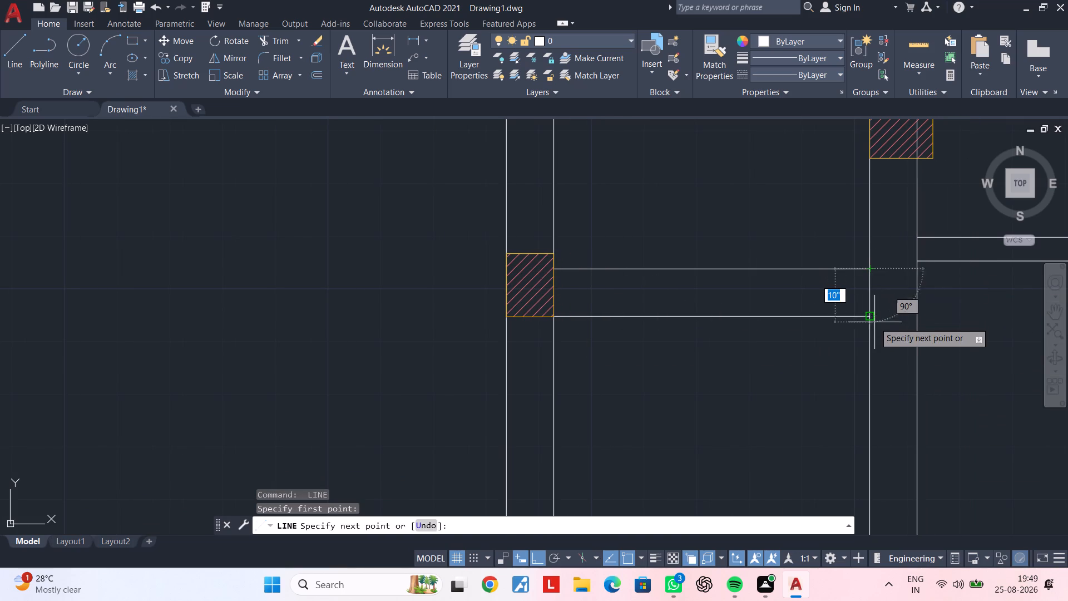
left_click(870, 318)
key("Escape")
key("Escape")
key("Escape")
Offset the line at the east end of the short horizontal wall 6" inward, toward the hatched column.
type("og")
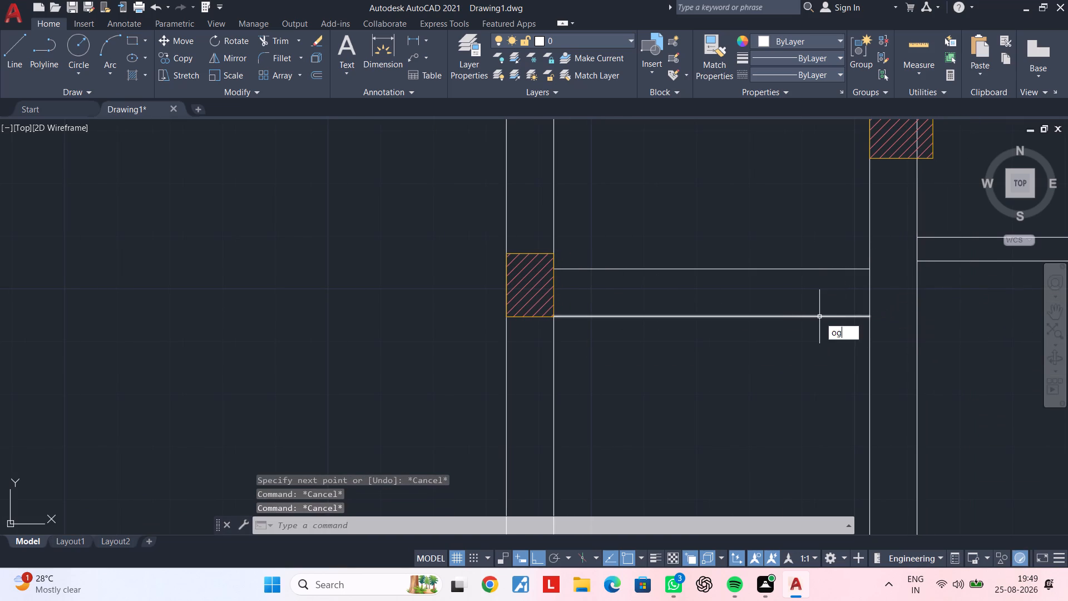
key("Escape")
key("Escape")
key("Escape")
key("Escape")
key("Escape")
type("of")
key("space")
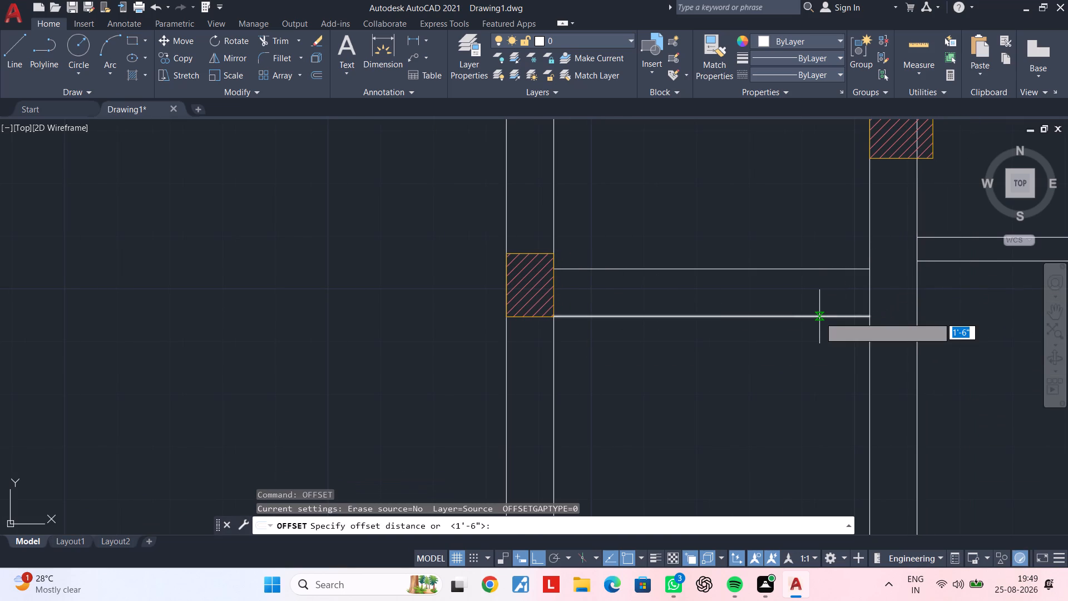
type("6\"")
key("Return")
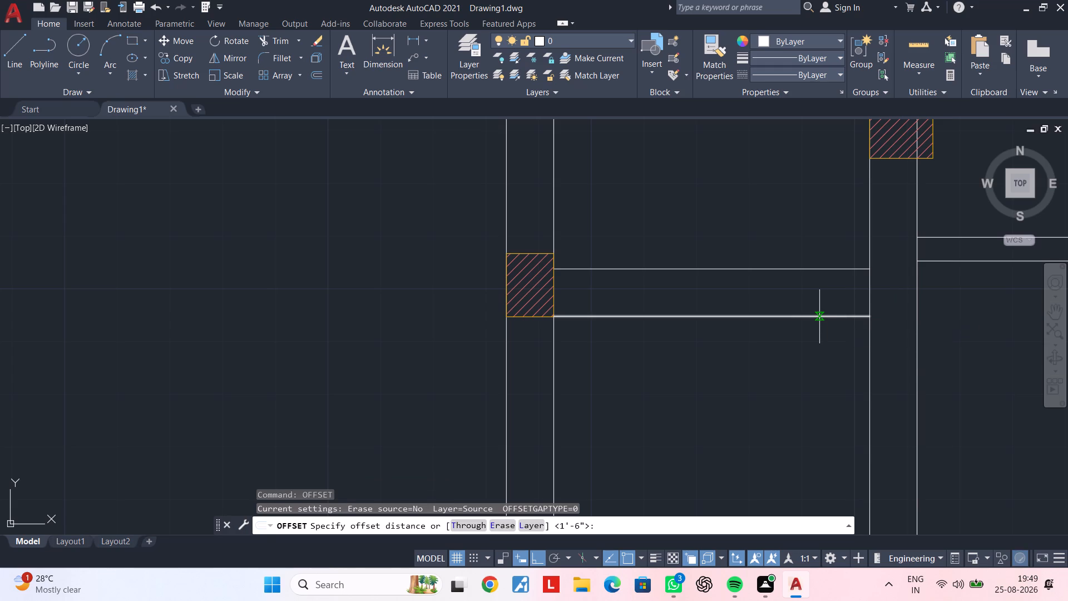
left_click(872, 293)
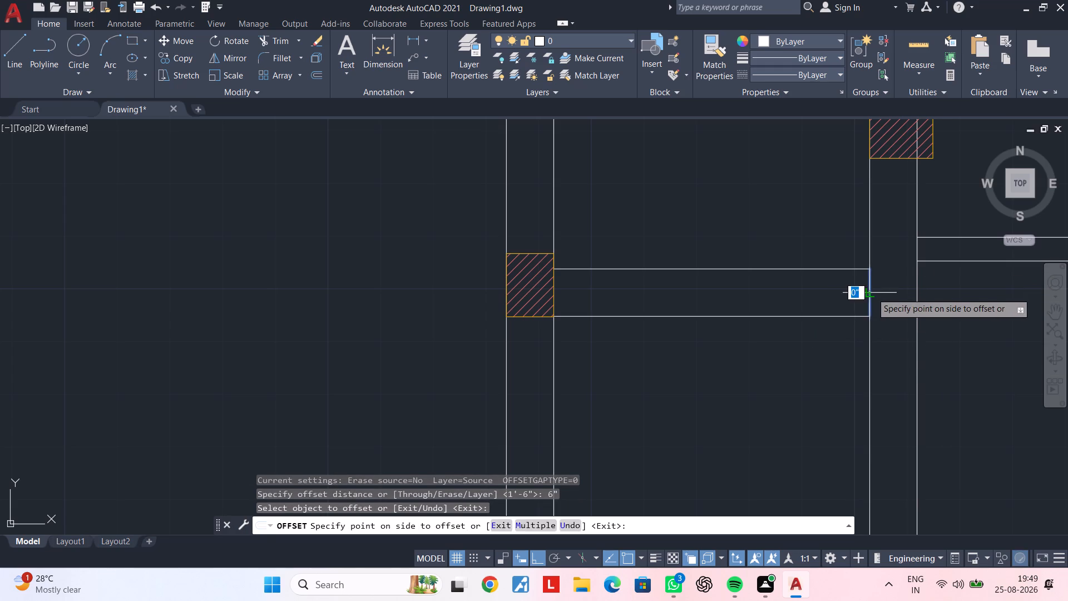
left_click(840, 296)
key("Escape")
key("Escape")
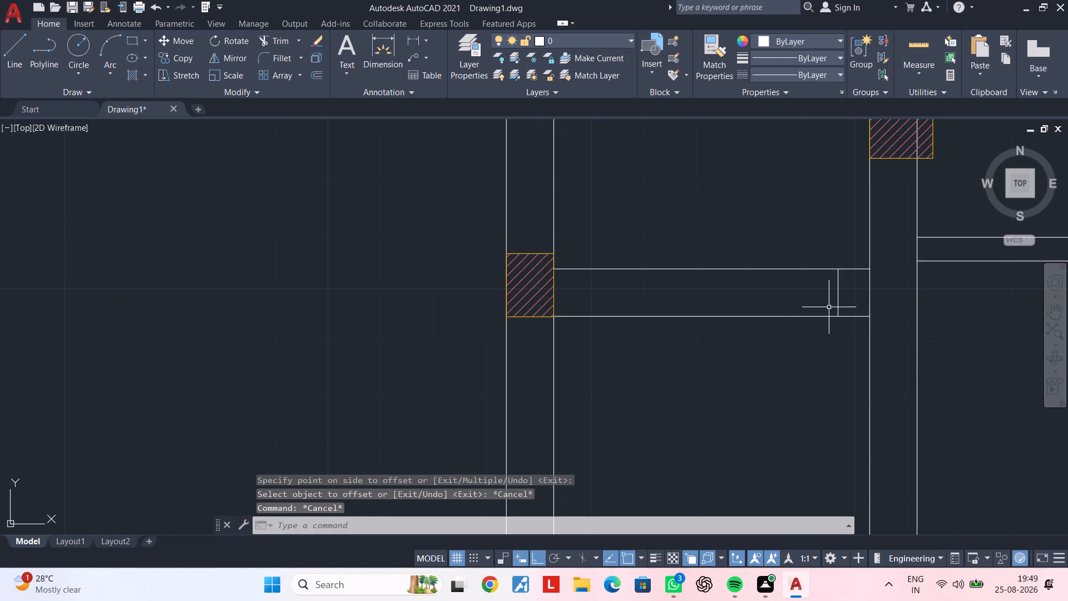
key("Escape")
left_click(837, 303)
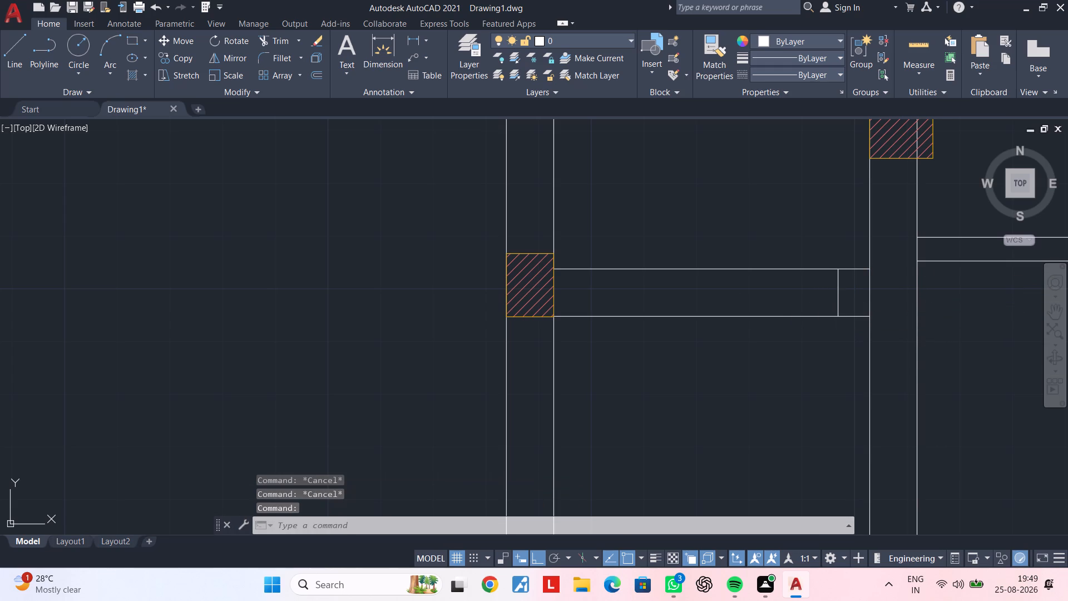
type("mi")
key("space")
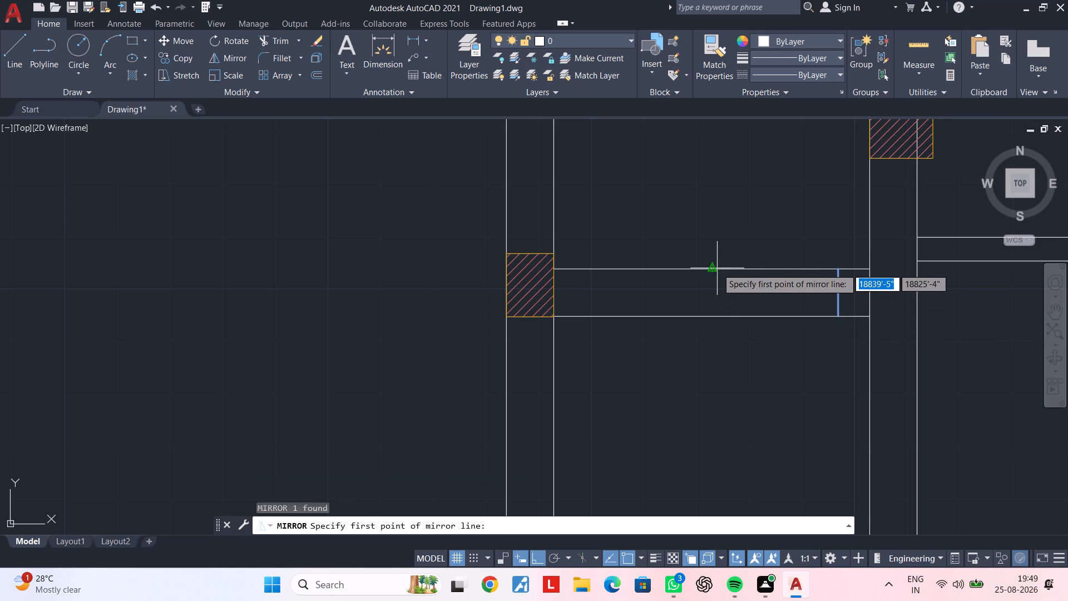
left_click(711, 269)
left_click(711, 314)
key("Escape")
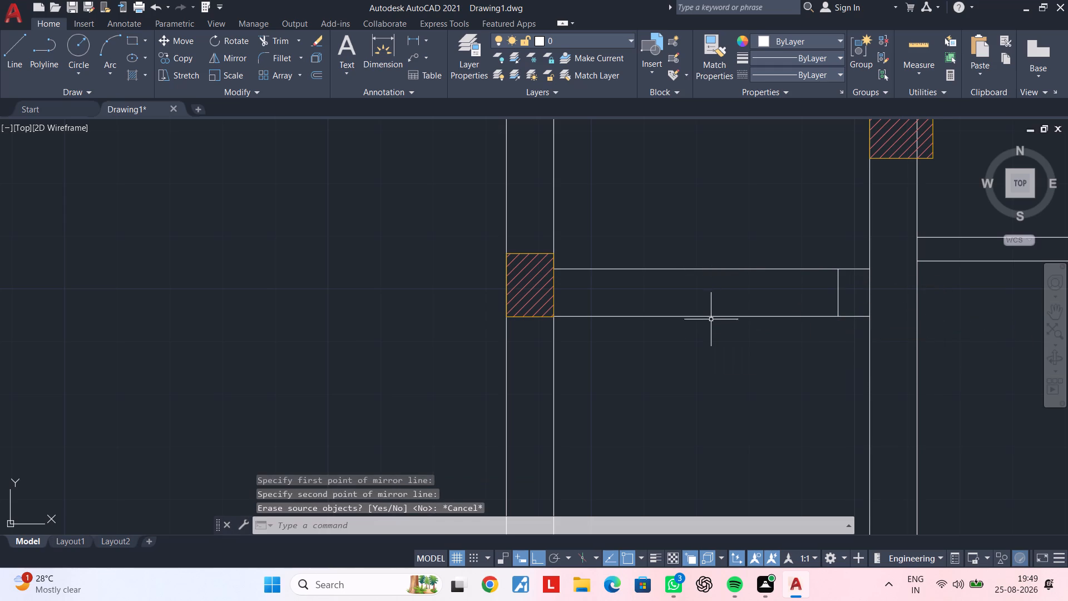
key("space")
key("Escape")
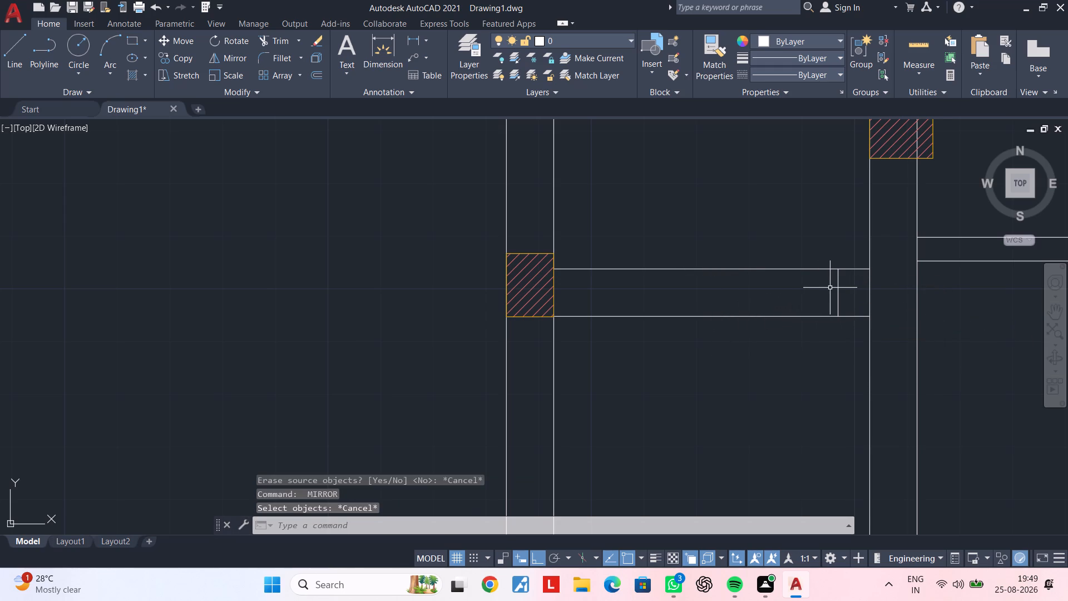
Mirror the 6" offset line about the midpoint axis of the short horizontal wall, keeping the source line.
left_click(837, 288)
key("space")
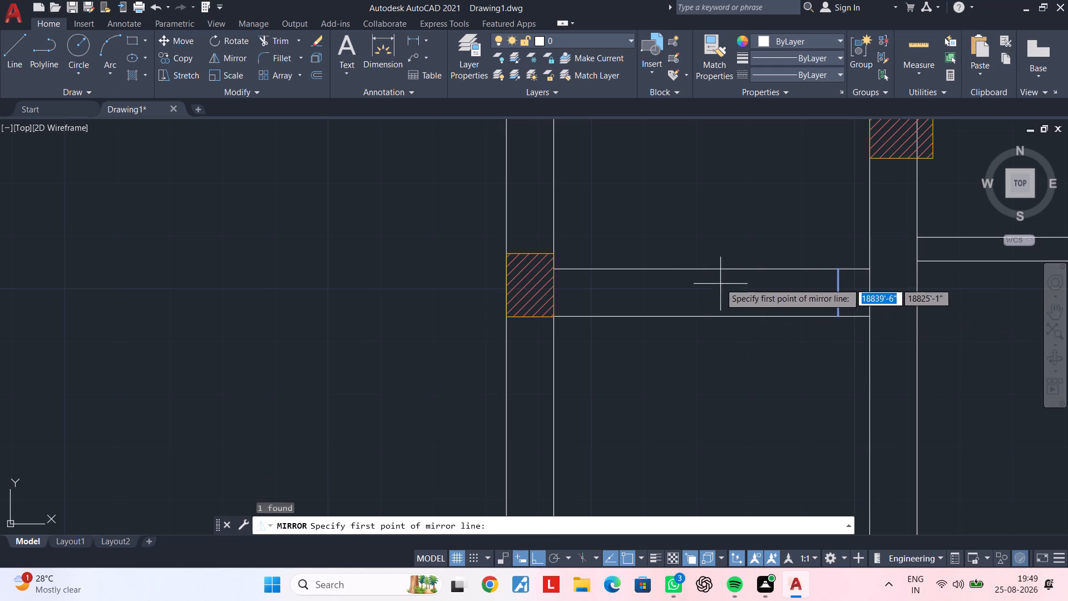
left_click(714, 268)
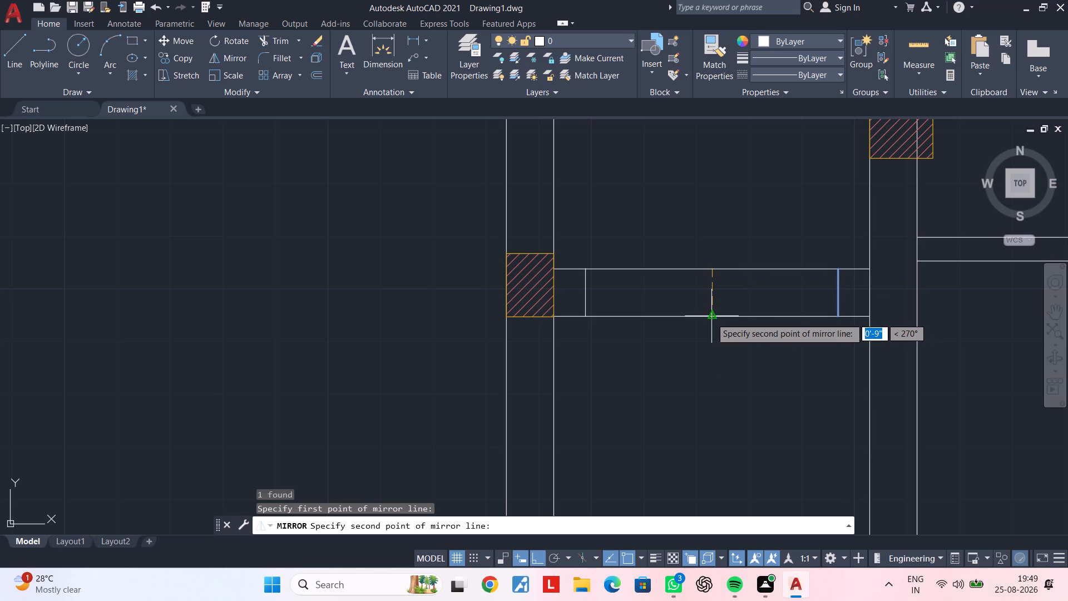
left_click(711, 318)
left_click_drag(729, 367, 711, 318)
key("Escape")
key("Escape")
Trim both faces of the short horizontal wall between the two mirrored lines, leaving a stub at each end of the opening.
middle_click_drag(661, 349, 652, 355)
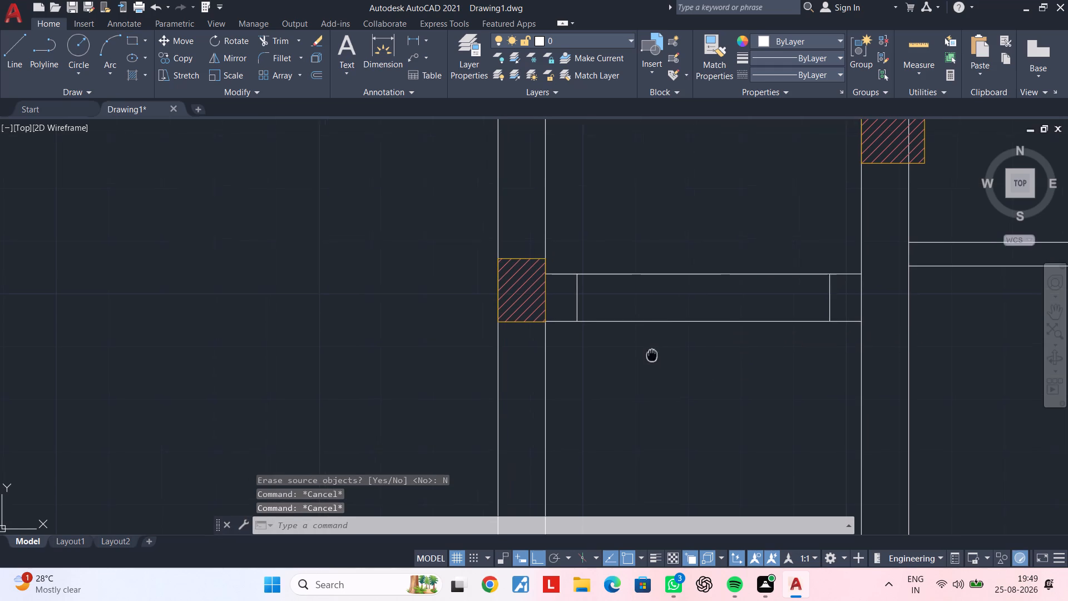
middle_click_drag(652, 355, 639, 360)
key("Escape")
key("Escape")
key("Escape")
key("Escape")
type("tr")
key("space")
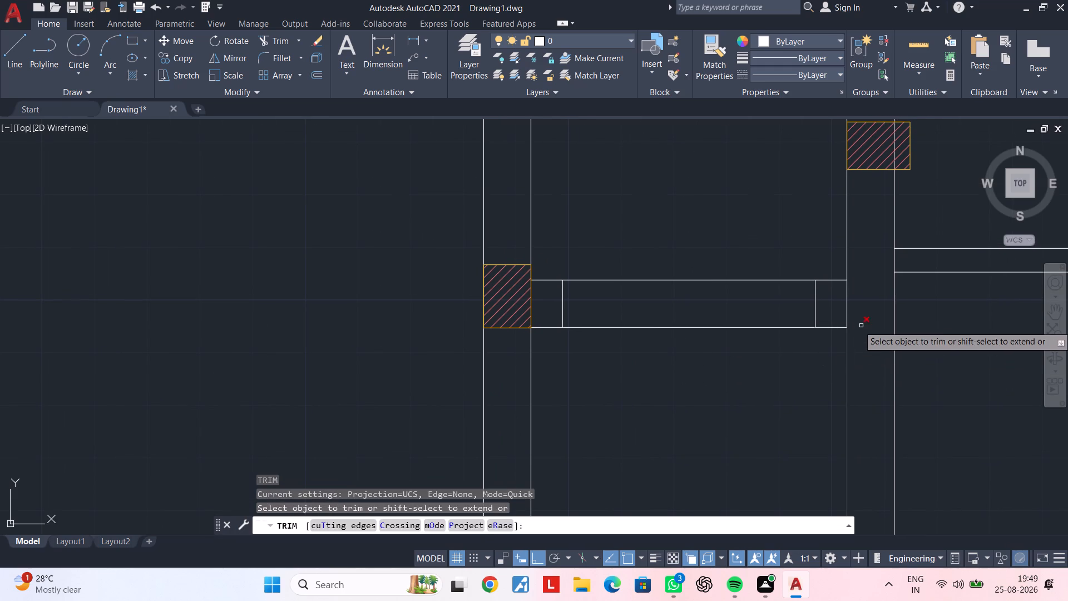
left_click(849, 312)
left_click(721, 353)
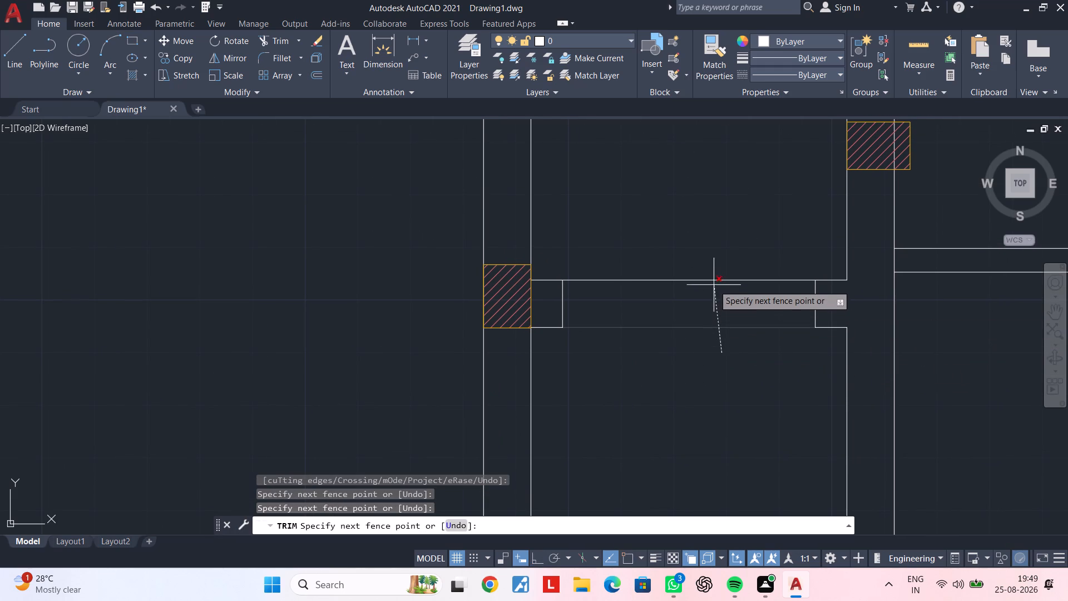
left_click(714, 275)
key("Escape")
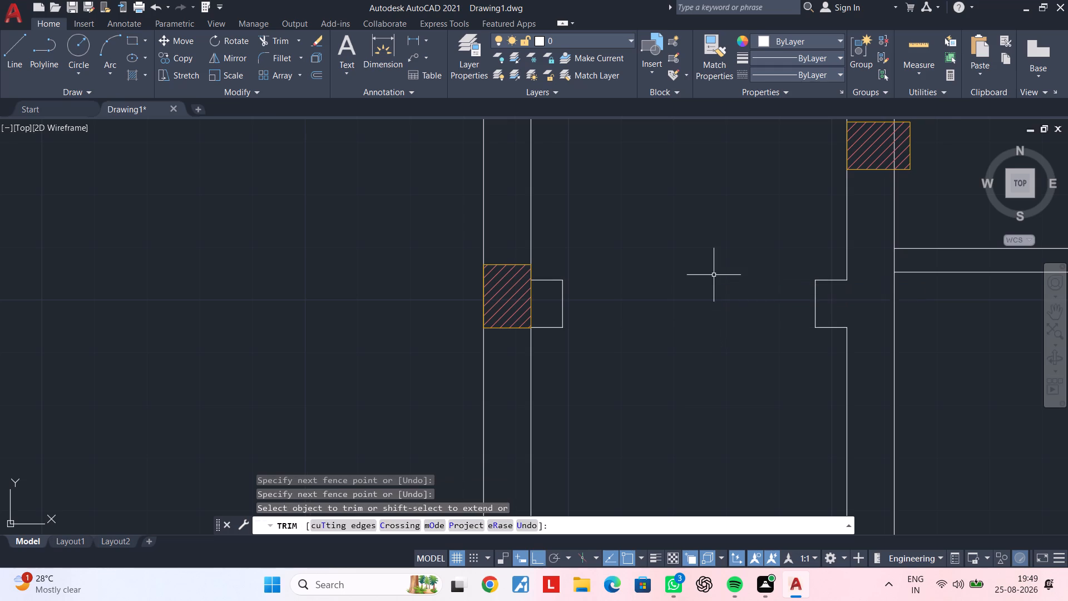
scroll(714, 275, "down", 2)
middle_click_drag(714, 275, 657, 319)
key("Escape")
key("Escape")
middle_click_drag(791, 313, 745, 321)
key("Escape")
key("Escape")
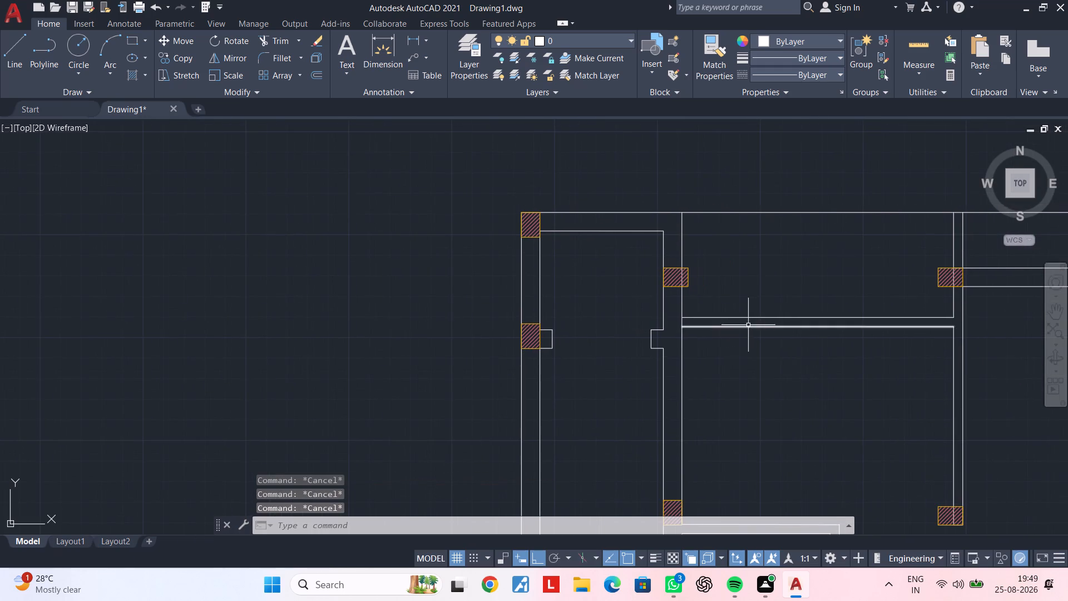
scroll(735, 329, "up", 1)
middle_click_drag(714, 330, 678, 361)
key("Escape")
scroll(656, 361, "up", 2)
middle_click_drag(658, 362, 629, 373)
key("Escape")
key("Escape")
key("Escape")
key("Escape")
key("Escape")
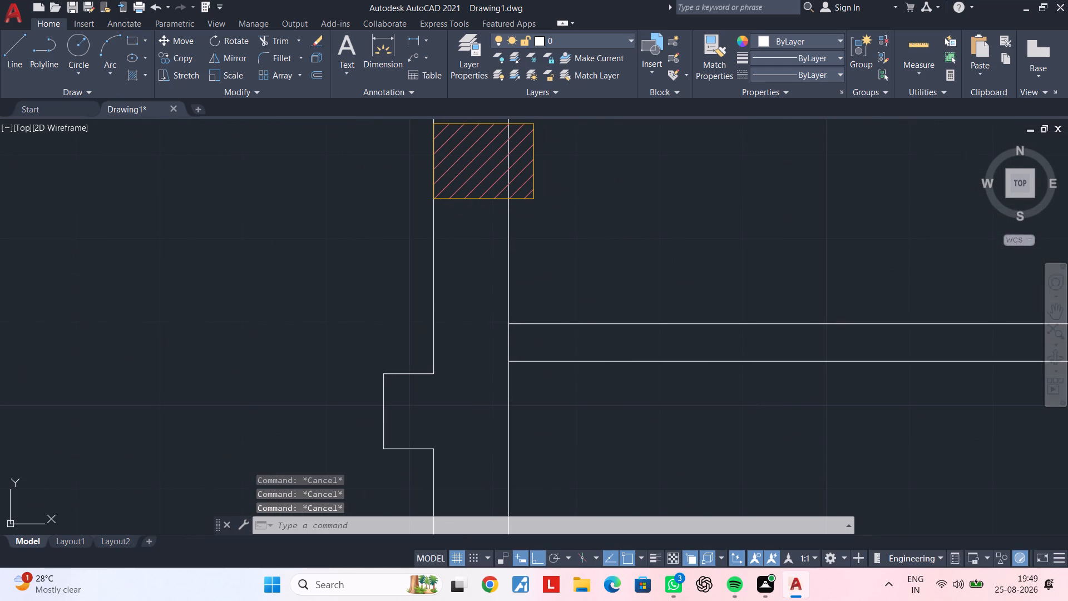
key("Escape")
Add a linear dimension below the long horizontal wall, spanning its south face between the two vertical walls.
scroll(721, 397, "down", 1)
middle_click_drag(724, 398, 446, 344)
scroll(778, 391, "down", 2)
middle_click_drag(755, 388, 590, 376)
scroll(691, 363, "up", 2)
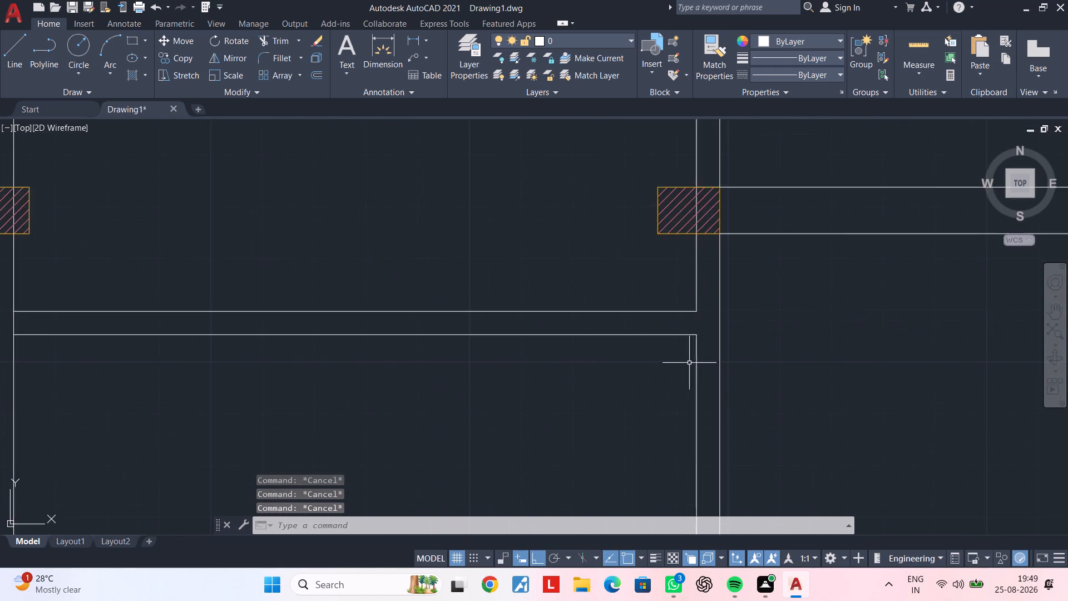
middle_click_drag(632, 382, 759, 382)
key("Escape")
key("Escape")
key("Escape")
key("Escape")
key("Escape")
key("Escape")
key("Escape")
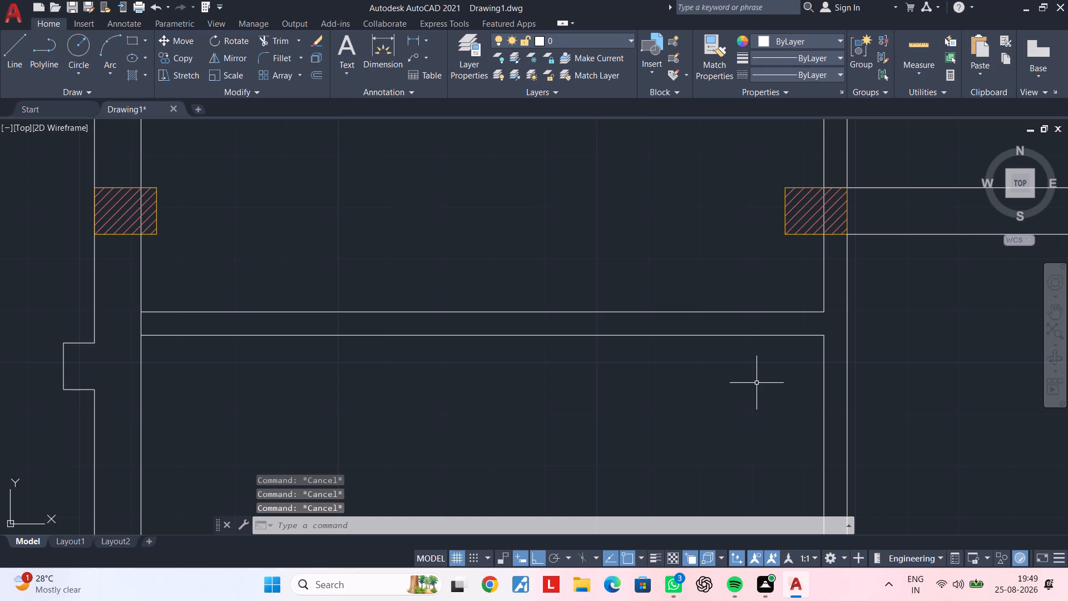
key("Escape")
key("Escape")
middle_click_drag(705, 378, 747, 377)
key("Escape")
middle_click_drag(726, 377, 772, 368)
key("Escape")
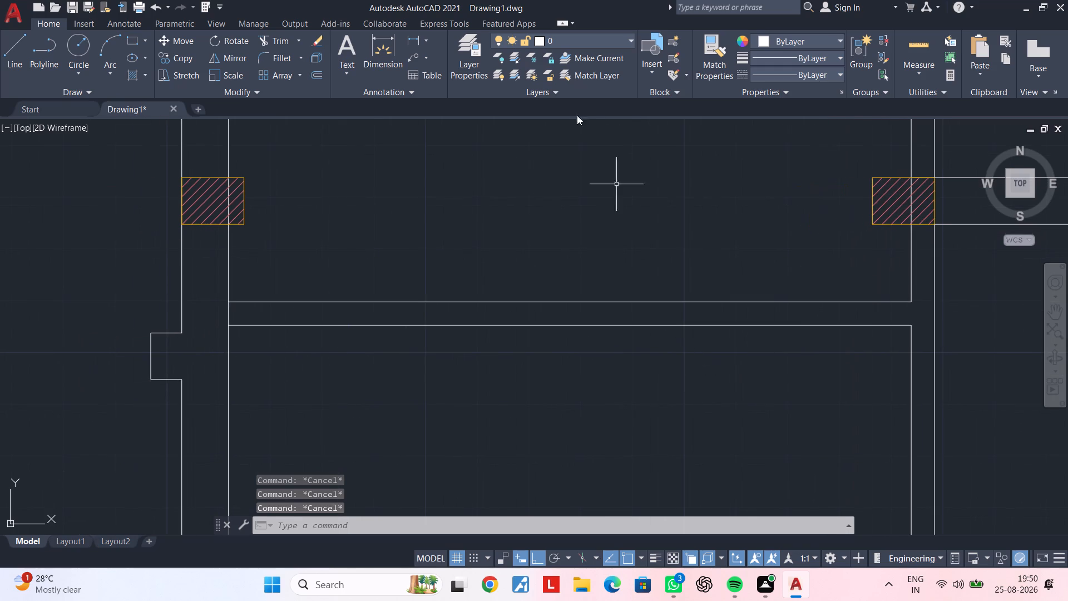
left_click(413, 40)
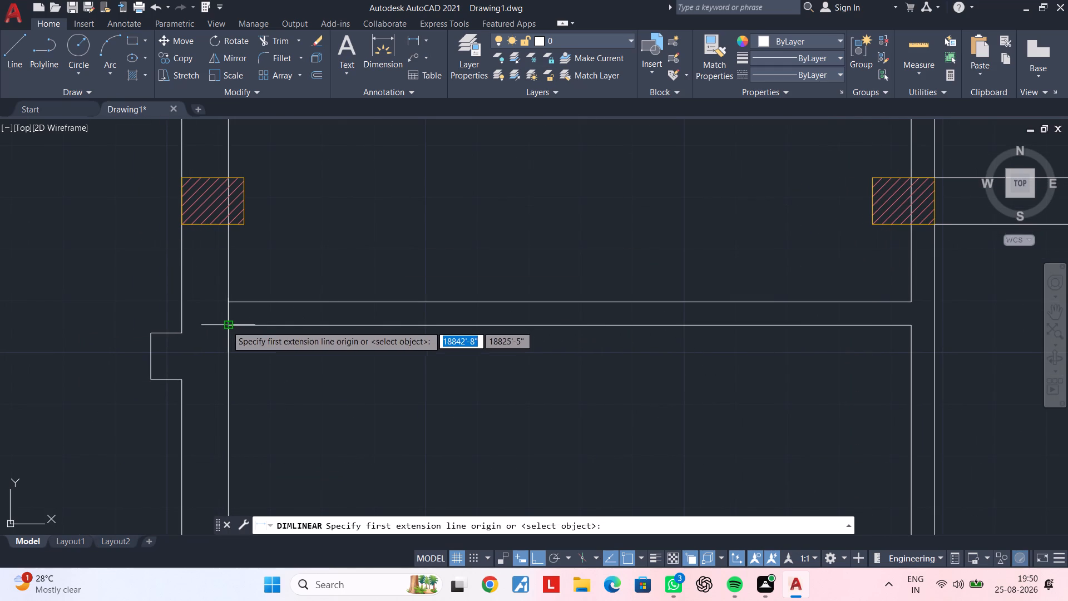
left_click(226, 326)
left_click(912, 331)
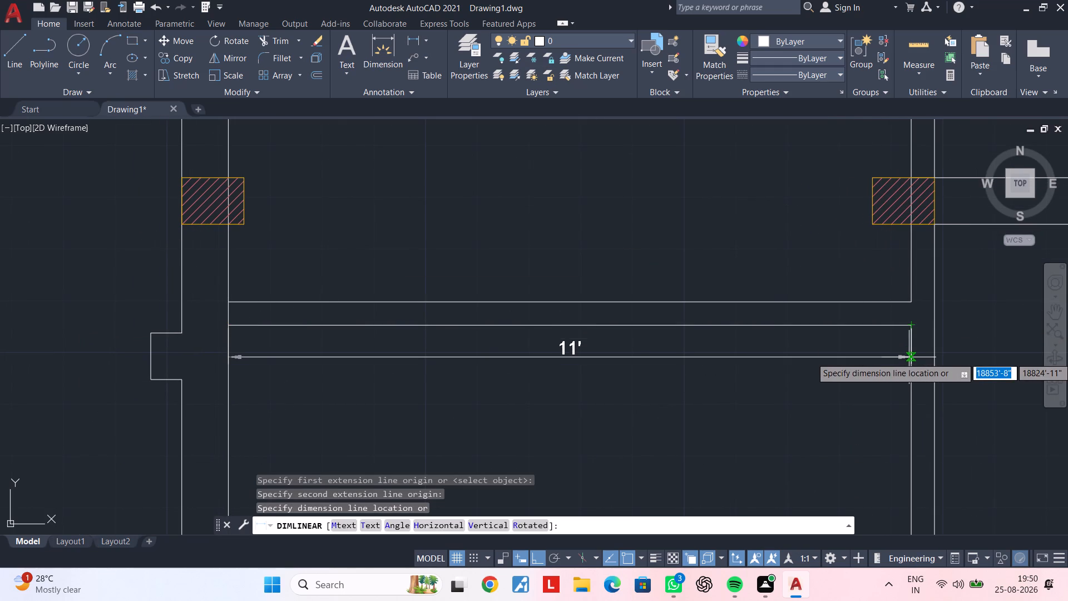
left_click(900, 382)
key("Escape")
middle_click(844, 367)
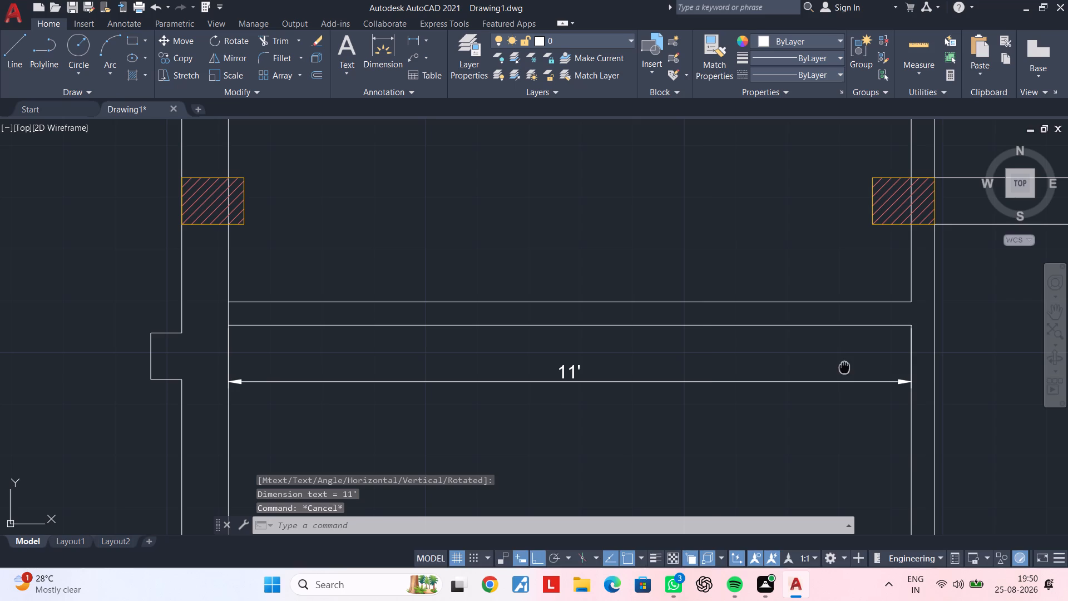
Offset the inner face of the vertical wall at the long horizontal wall's east end 2' to the west.
key("Escape")
key("Escape")
type("of")
key("space")
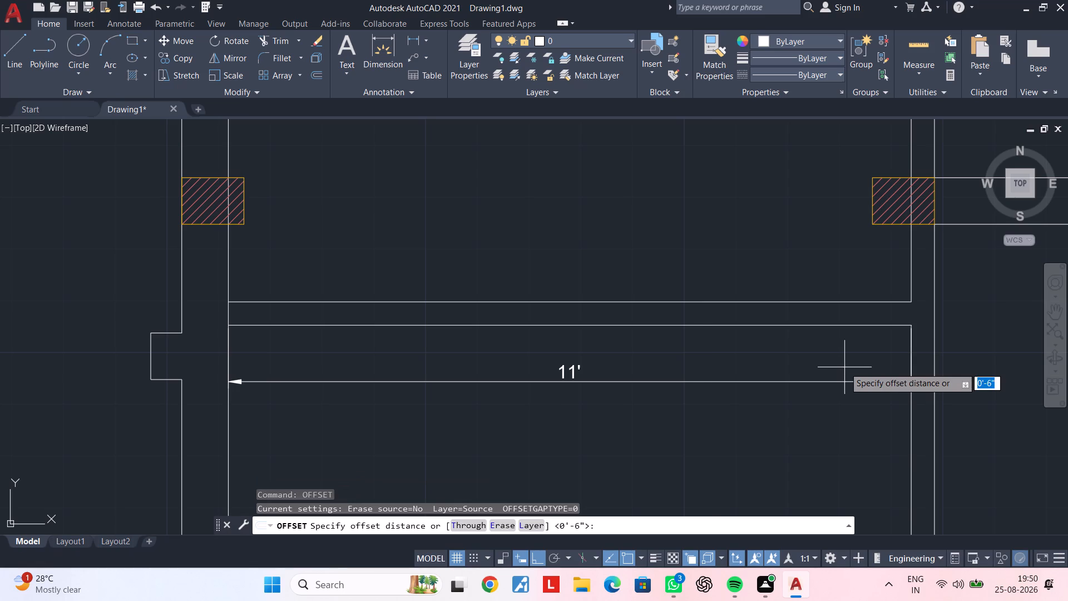
type("2'")
key("Return")
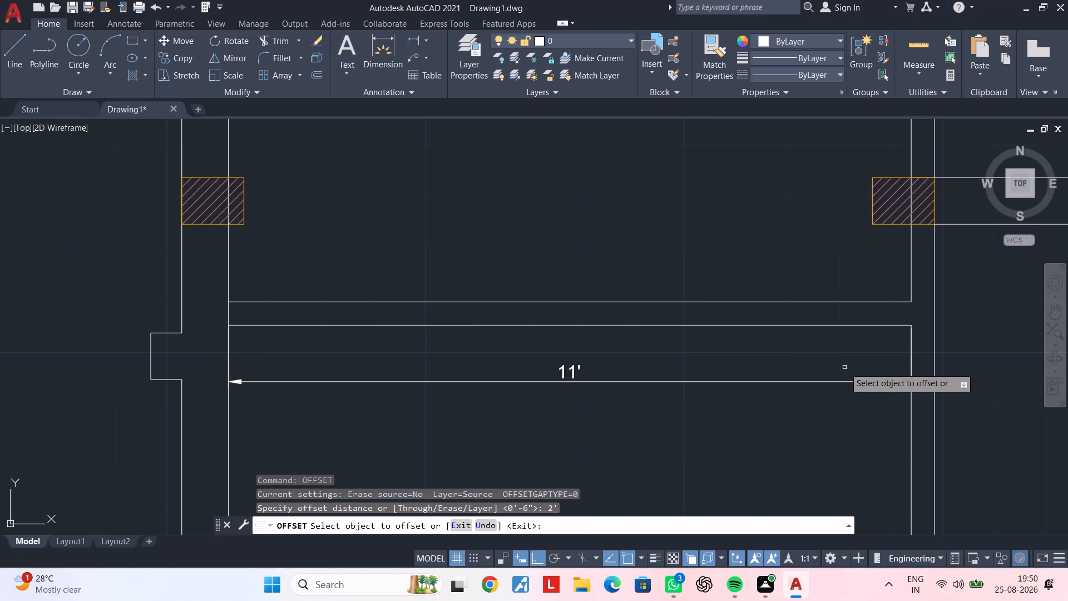
left_click(910, 425)
left_click(753, 423)
key("Escape")
key("Escape")
key("Escape")
Extend the 2' offset line to the horizontal wall's north face and trim it below the south face, leaving a jamb line.
type("ex")
key("space")
left_click(786, 348)
key("Escape")
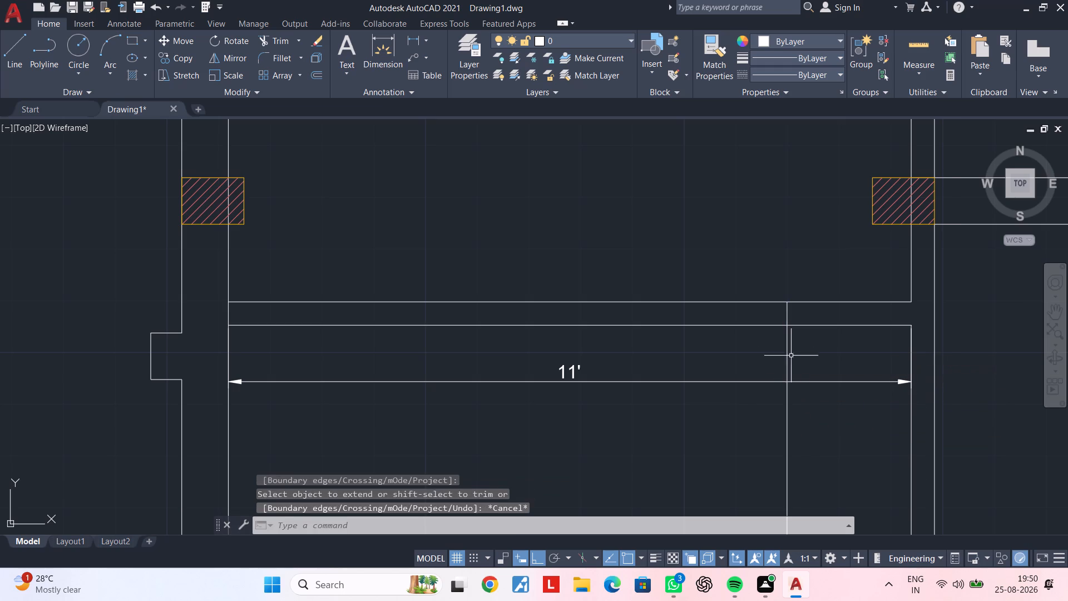
key("Escape")
type("tr")
key("space")
left_click(808, 362)
left_click(767, 362)
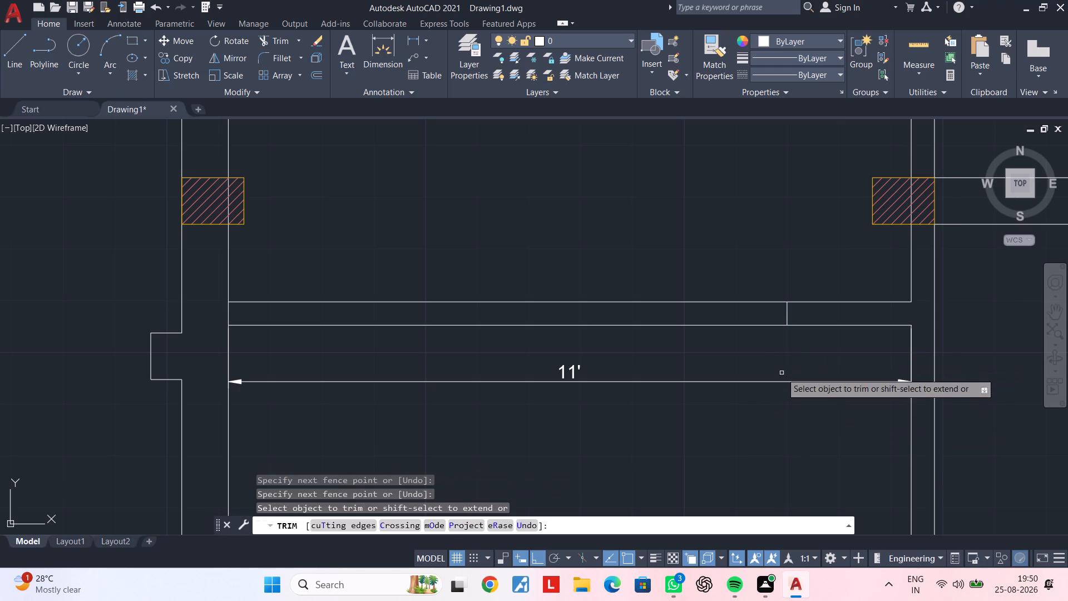
key("Escape")
middle_click_drag(810, 373, 852, 392)
key("Escape")
middle_click_drag(782, 372, 817, 366)
key("Escape")
key("Escape")
key("Escape")
key("Escape")
key("Escape")
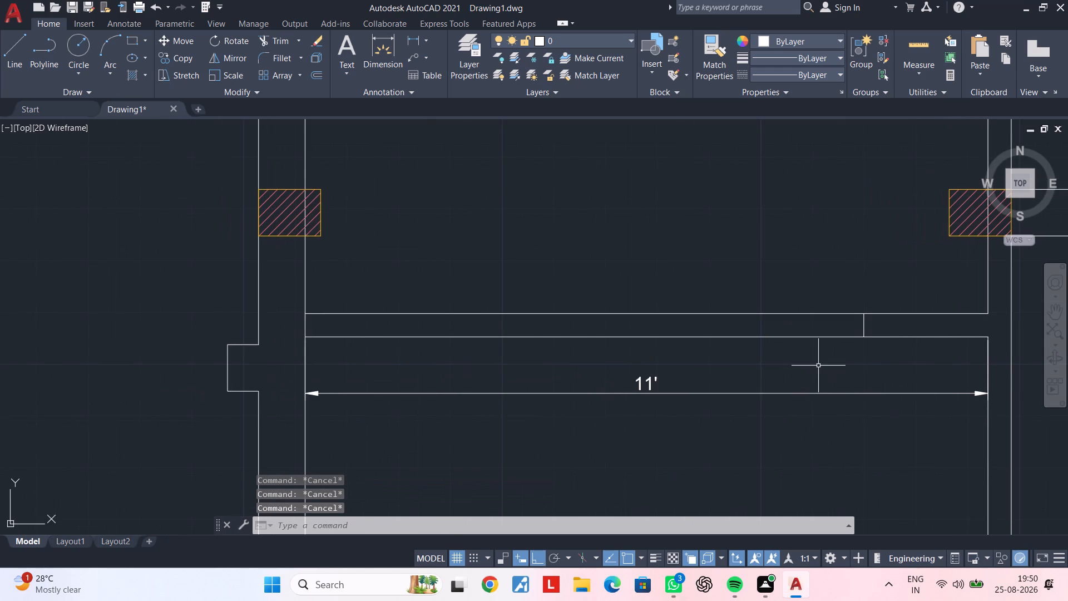
Offset the jamb line 2'6" to the west within the long horizontal wall.
key("Escape")
type("of")
key("space")
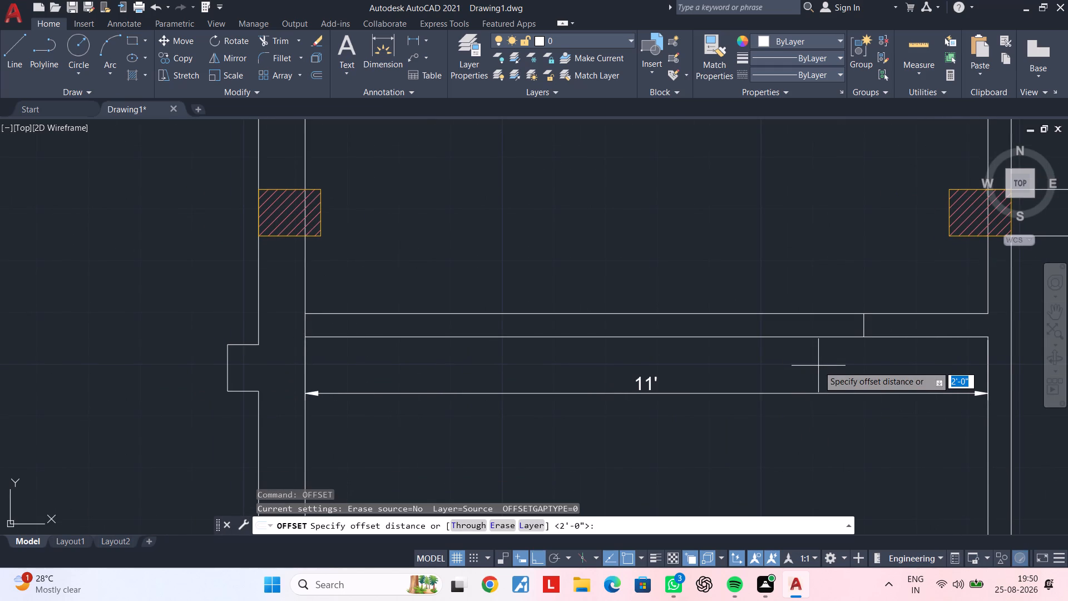
type("2'6\"")
key("Return")
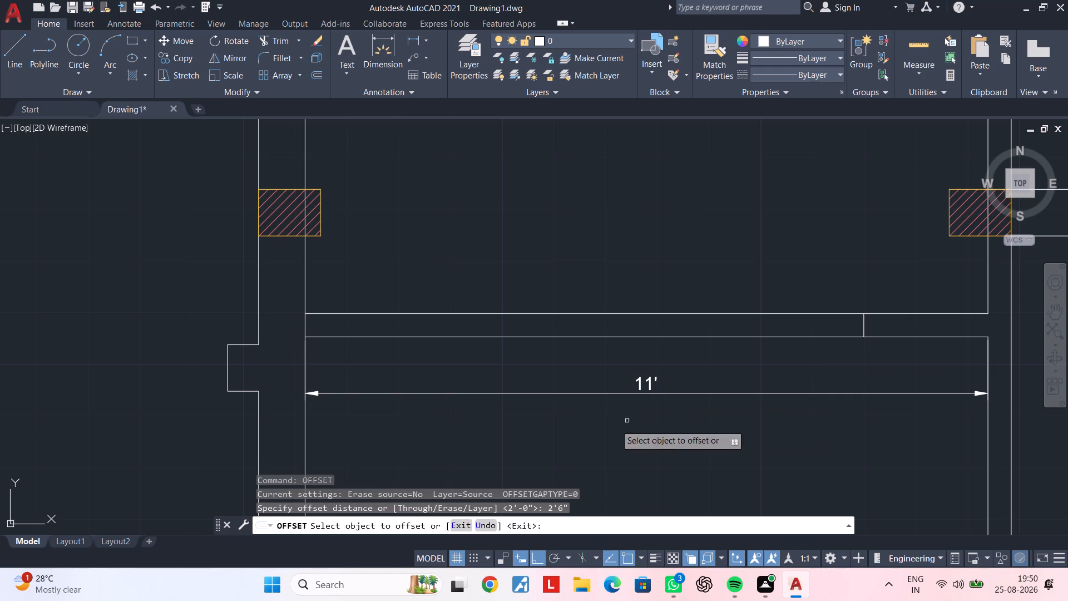
left_click(865, 324)
left_click(721, 324)
key("Escape")
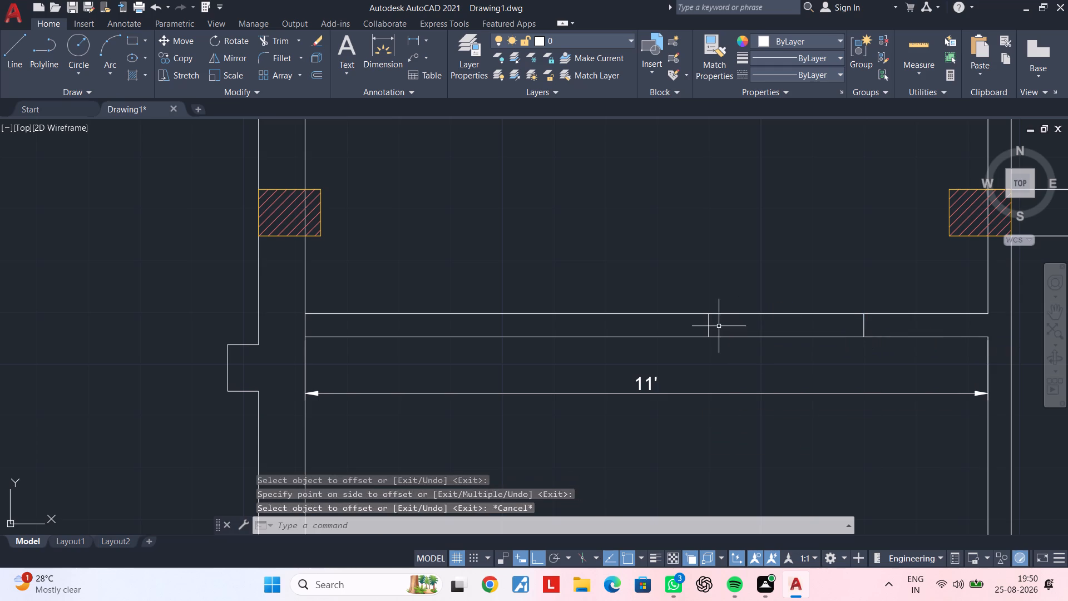
key("Escape")
key("Escape")
key("Escape")
key("Escape")
key("Escape")
key("Escape")
Trim both faces of the long horizontal wall between the two jamb lines to open the doorway.
type("tr")
key("space")
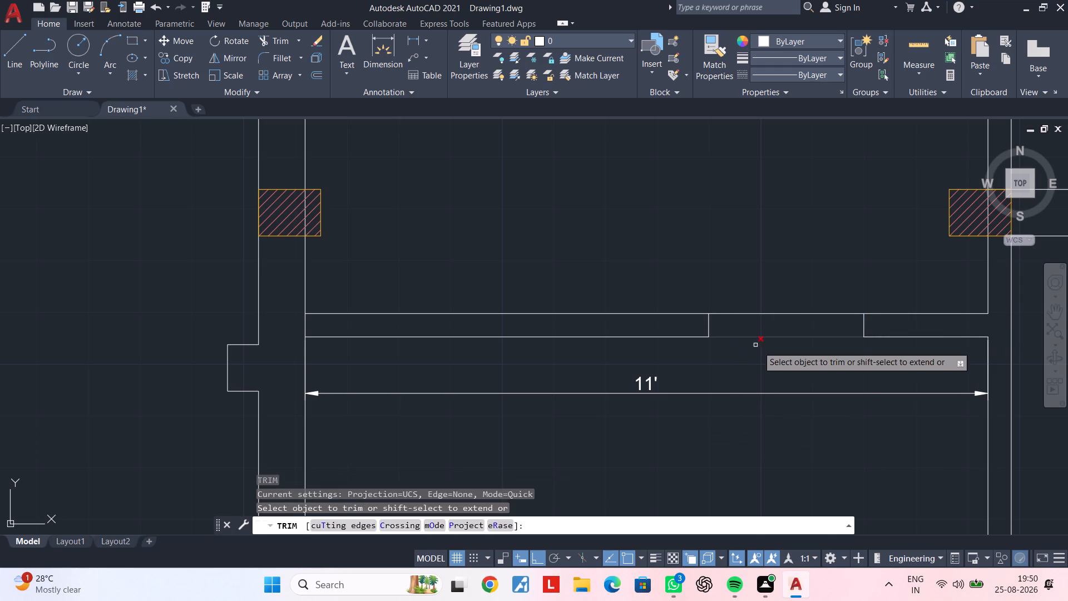
left_click(760, 355)
left_click(758, 299)
scroll(772, 306, "up", 1)
middle_click_drag(777, 306, 819, 306)
key("Escape")
Add a linear dimension above the wall segment west of the doorway, spanning its full length.
scroll(677, 333, "down", 1)
middle_click_drag(676, 333, 823, 326)
key("Escape")
key("Escape")
key("Escape")
middle_click_drag(784, 326, 837, 324)
key("Escape")
key("Escape")
middle_click_drag(709, 316, 746, 304)
key("Escape")
key("Escape")
key("Escape")
key("Escape")
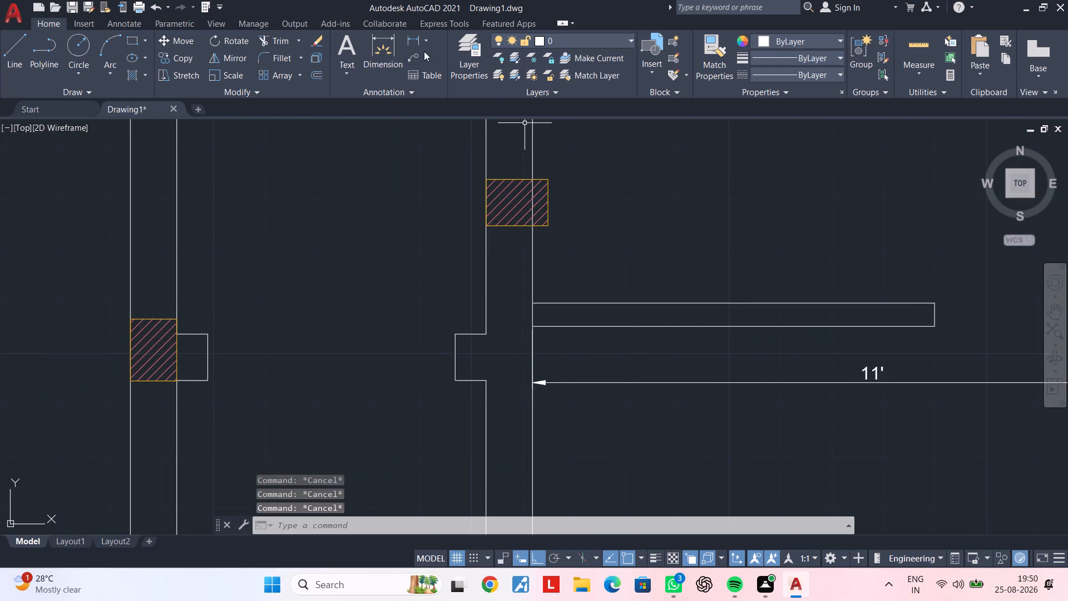
left_click(408, 41)
left_click(530, 328)
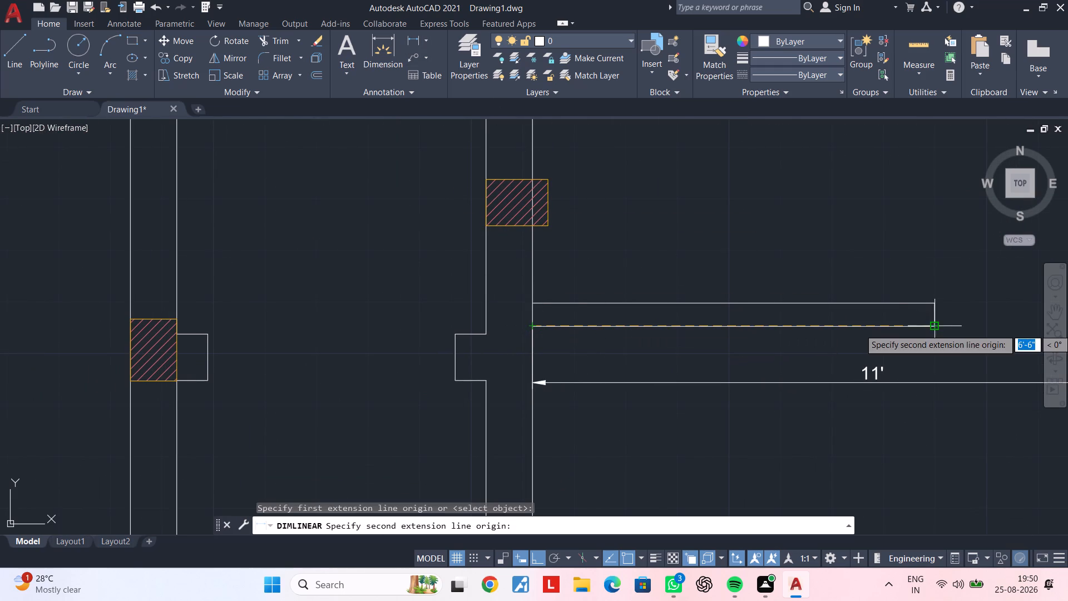
left_click(939, 328)
left_click(907, 280)
key("Escape")
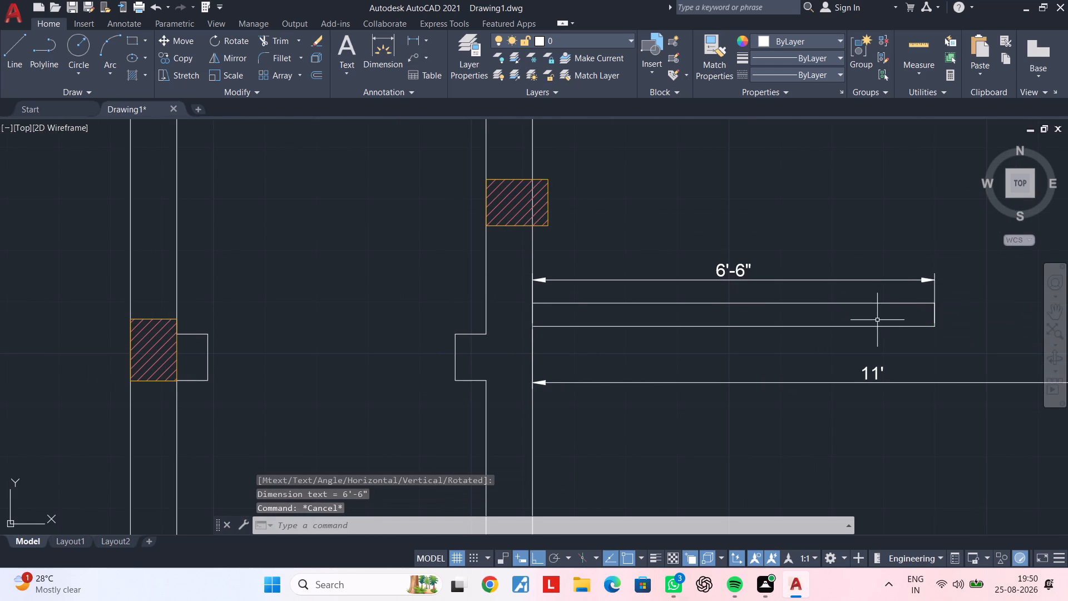
middle_click_drag(875, 317, 870, 316)
key("Escape")
key("Escape")
key("Escape")
key("Escape")
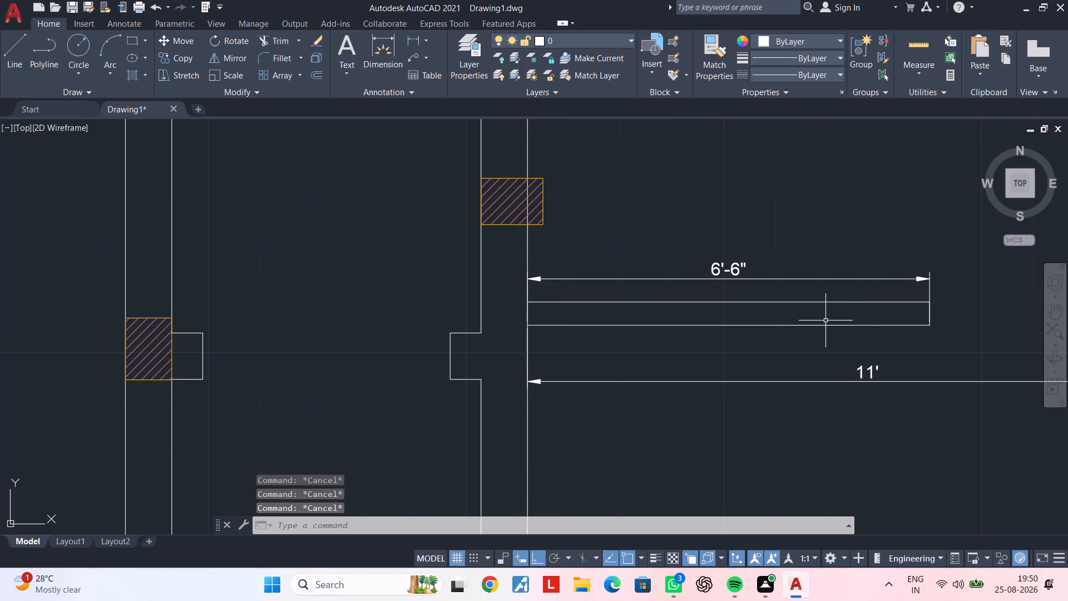
Draw a vertical line across the wall segment west of the doorway, joining the midpoints of its two faces.
key("l")
key("space")
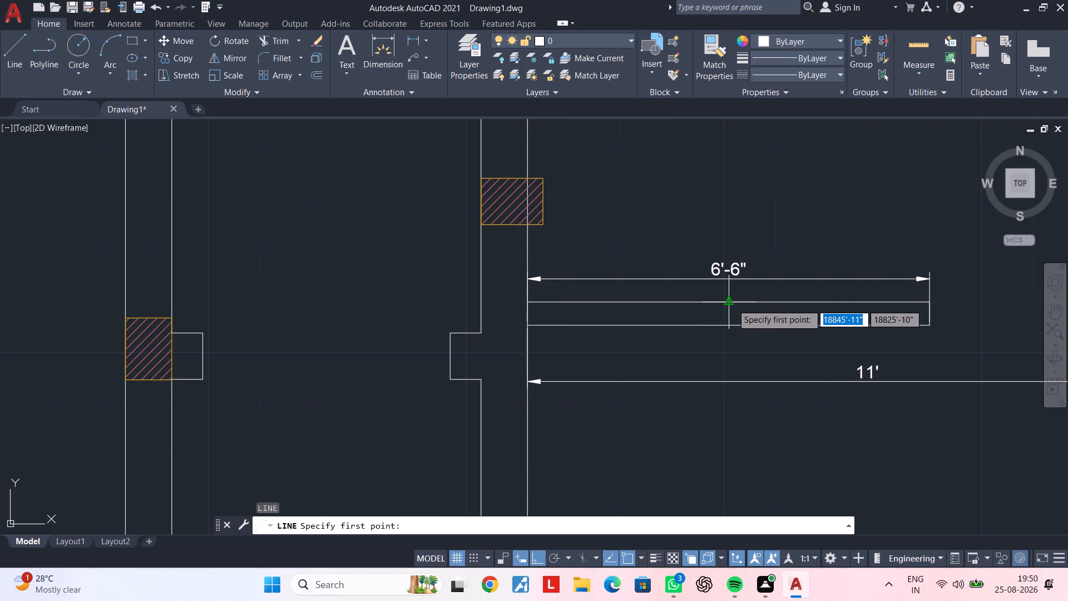
left_click(732, 304)
left_click(729, 327)
key("Escape")
middle_click(749, 307)
key("Escape")
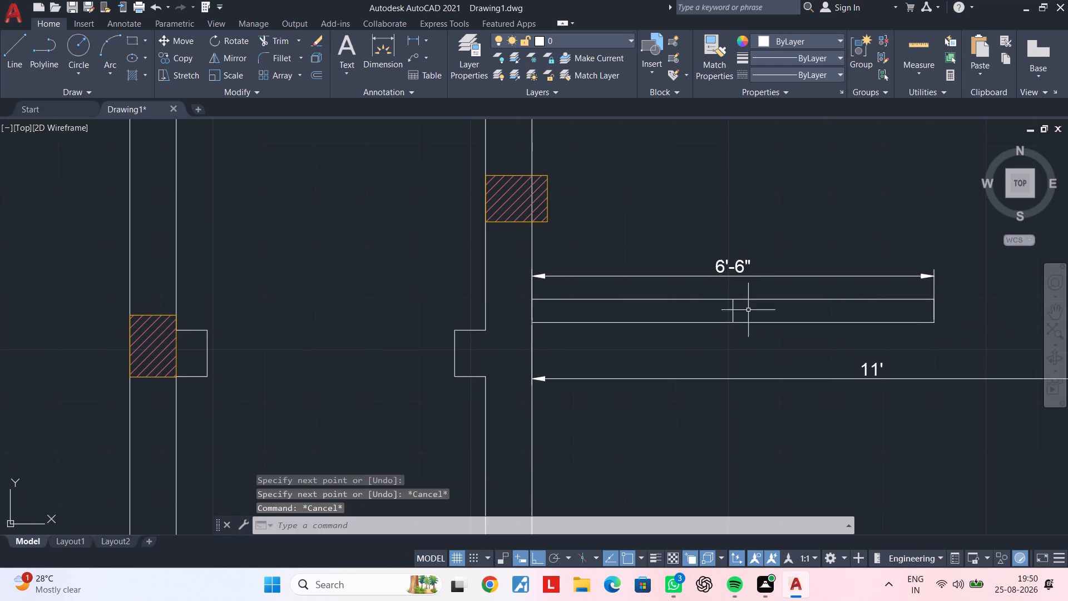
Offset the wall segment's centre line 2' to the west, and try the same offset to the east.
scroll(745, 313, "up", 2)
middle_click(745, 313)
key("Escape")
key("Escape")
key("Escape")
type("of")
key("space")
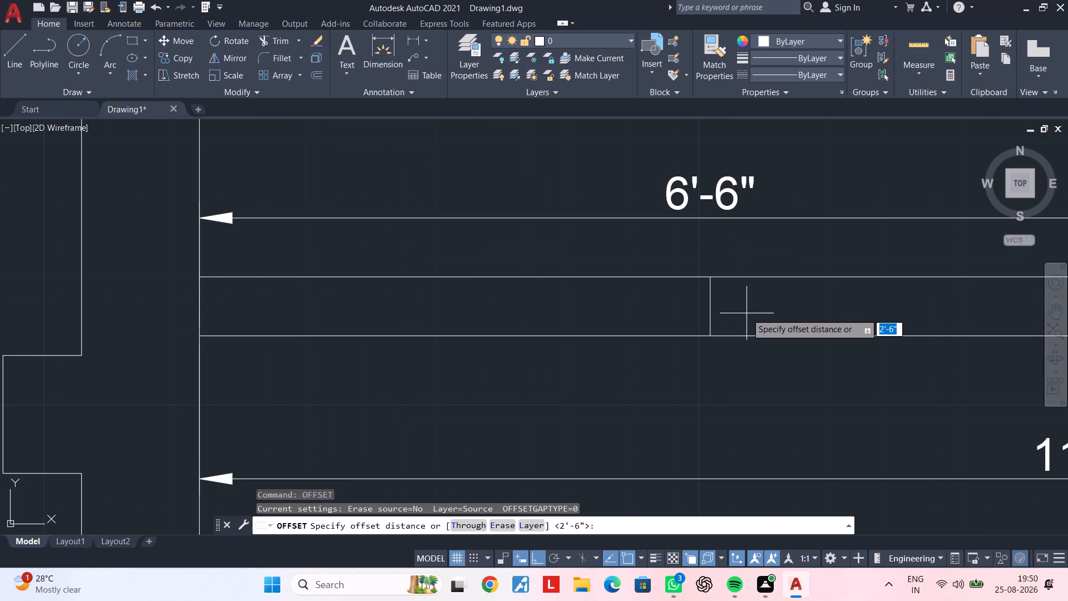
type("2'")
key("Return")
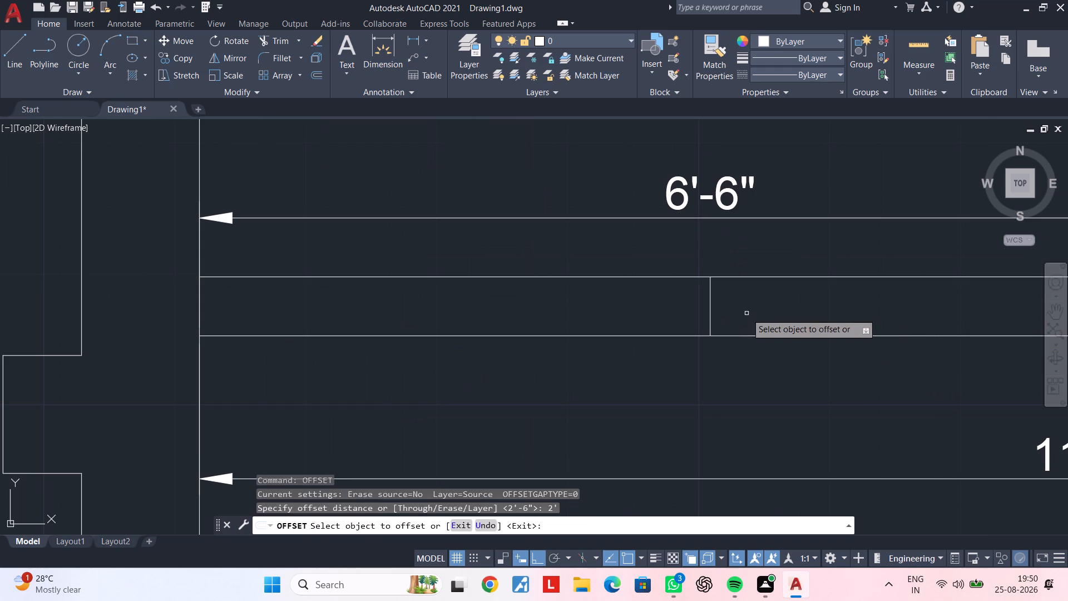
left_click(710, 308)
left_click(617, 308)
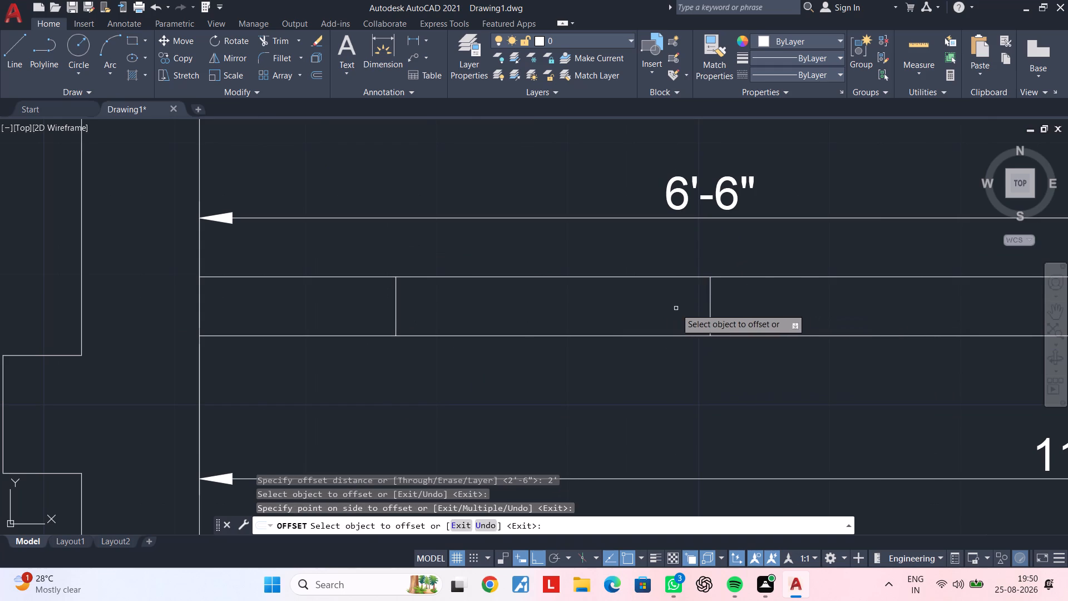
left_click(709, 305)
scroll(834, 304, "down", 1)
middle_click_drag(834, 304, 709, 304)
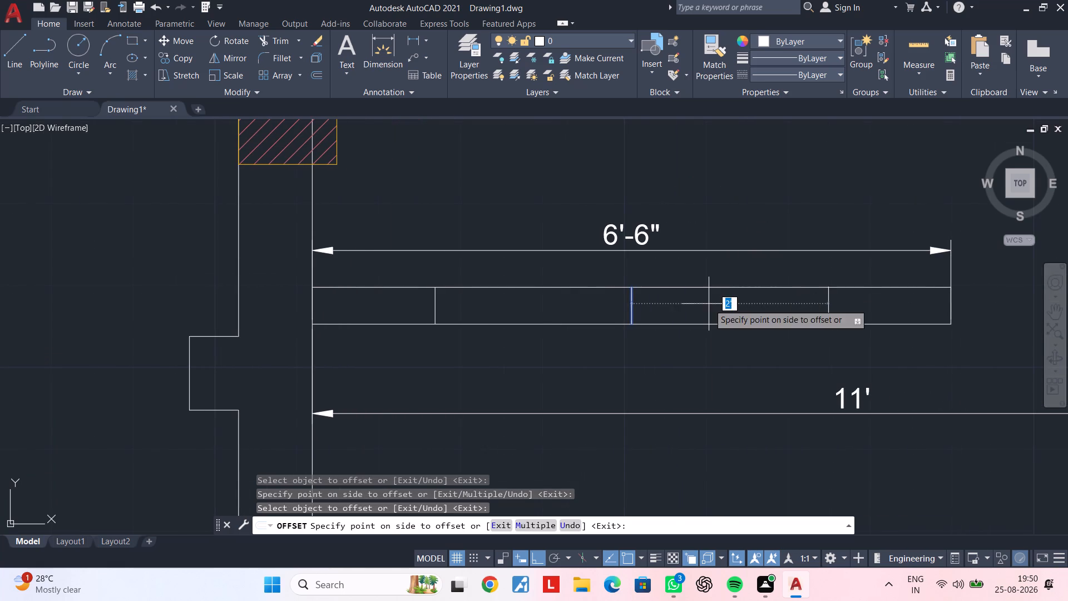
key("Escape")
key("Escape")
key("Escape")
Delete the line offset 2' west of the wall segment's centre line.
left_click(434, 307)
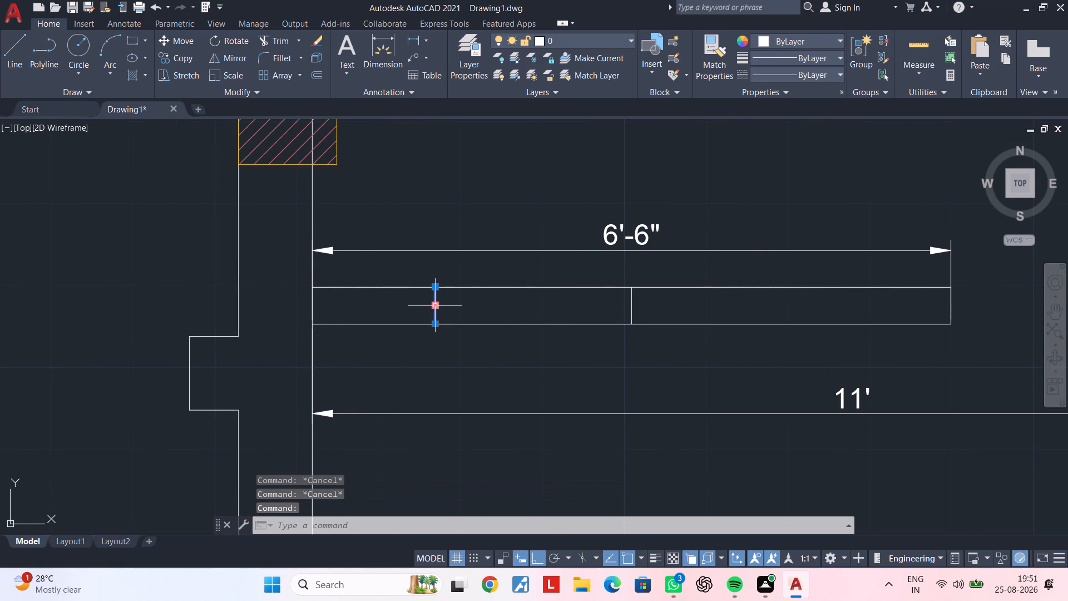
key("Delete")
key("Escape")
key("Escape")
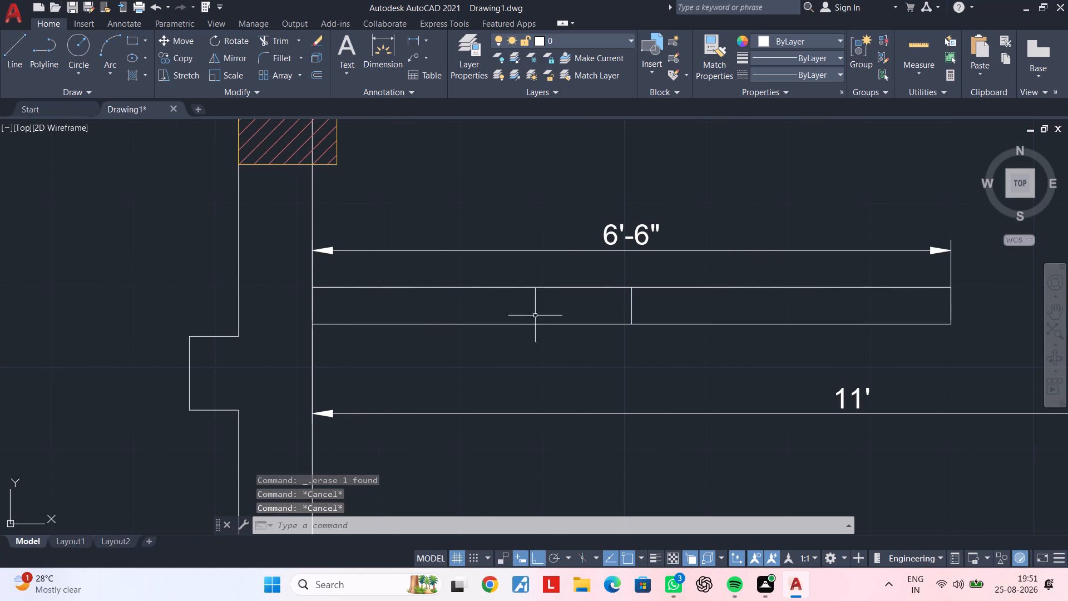
Offset the wall segment's centre line 1'6" to both the west and the east.
middle_click_drag(558, 306, 540, 303)
key("Escape")
key("Escape")
type("of")
key("space")
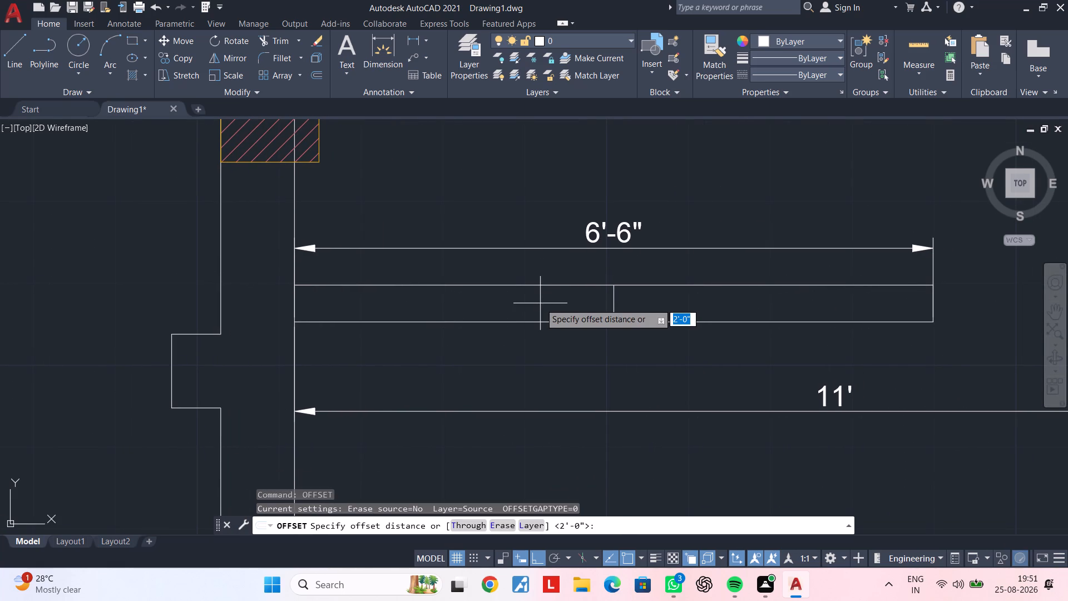
type("1'6\"")
key("Return")
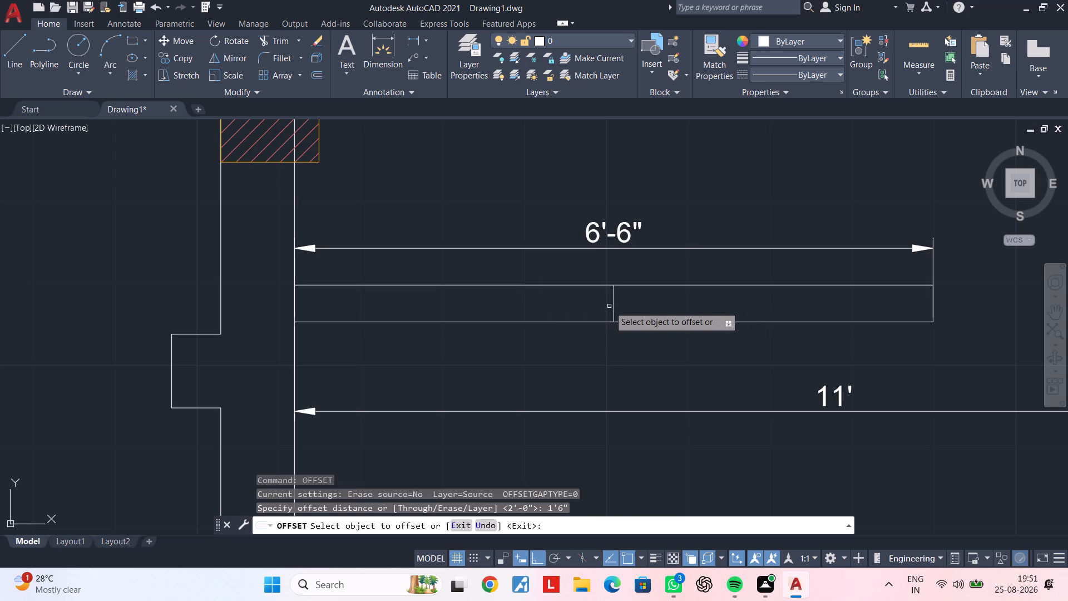
left_click(613, 306)
left_click(571, 306)
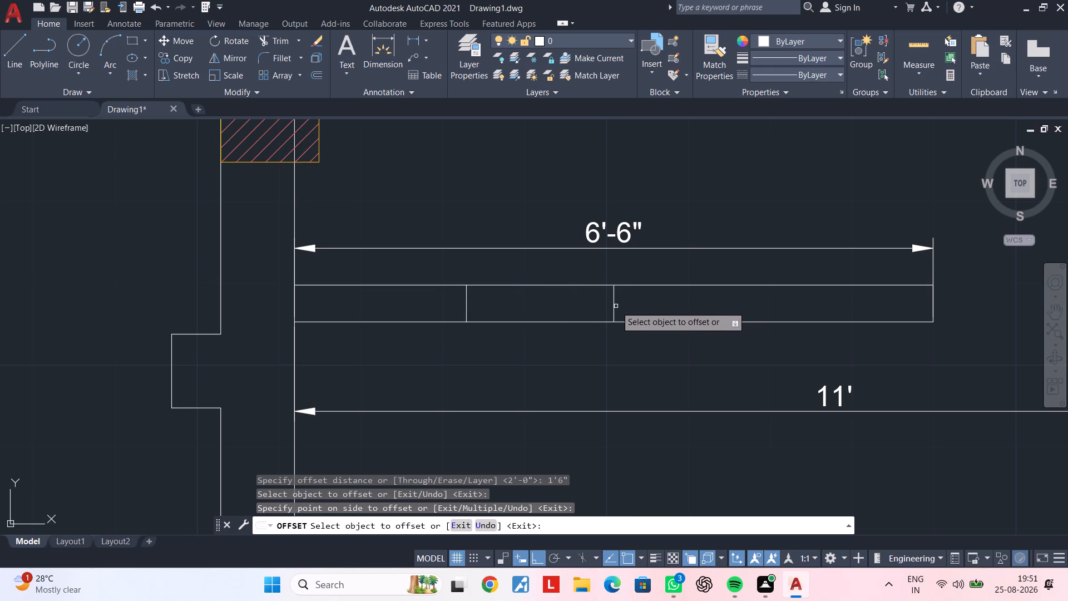
left_click(616, 306)
left_click(656, 307)
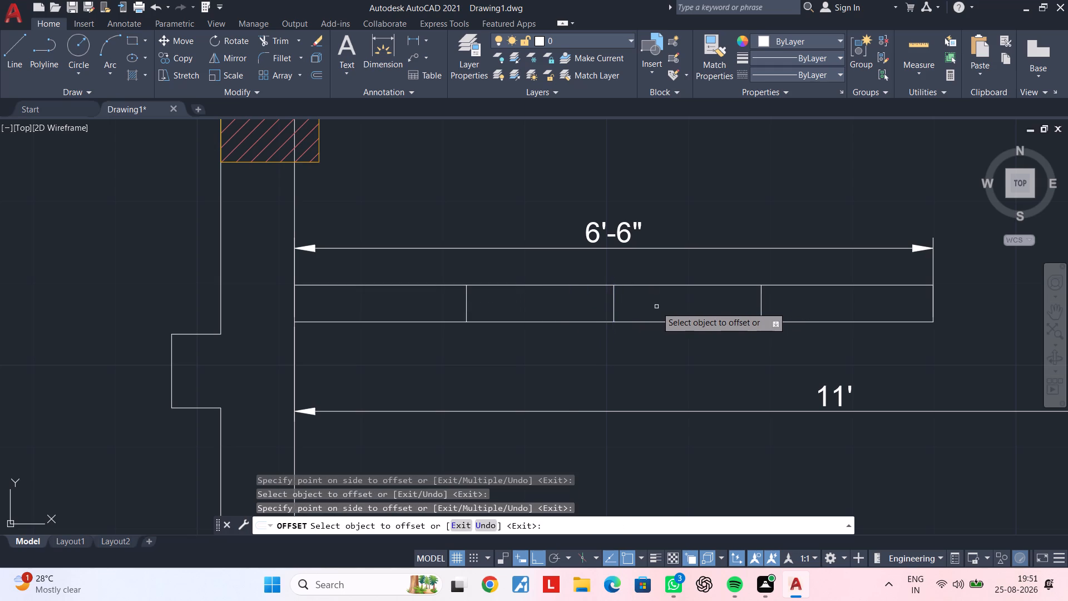
scroll(656, 307, "down", 1)
middle_click_drag(651, 302, 632, 285)
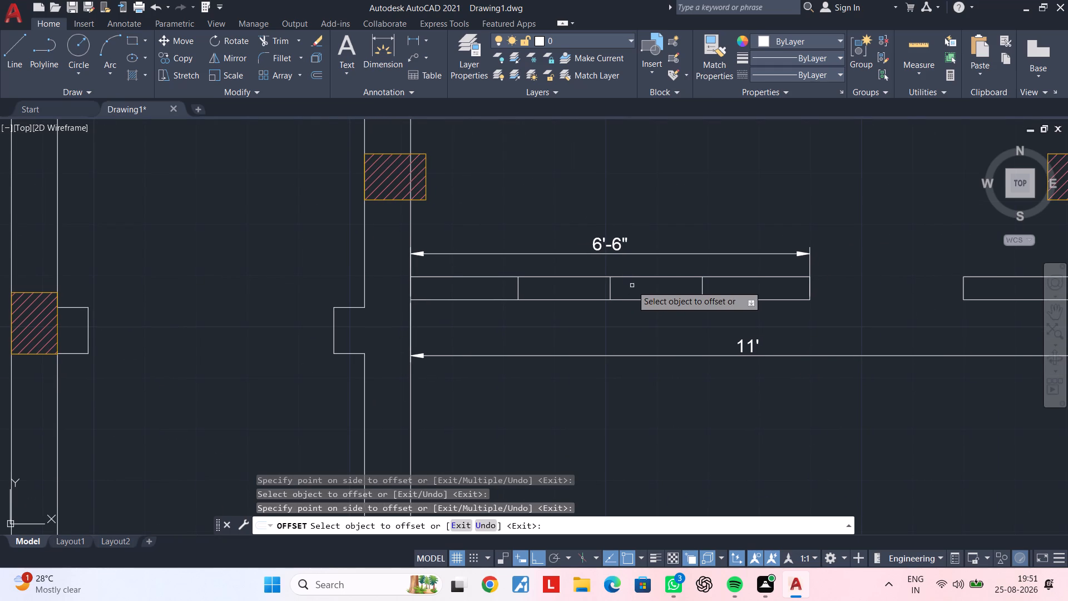
key("Escape")
key("Escape")
key("Escape")
key("Escape")
key("Escape")
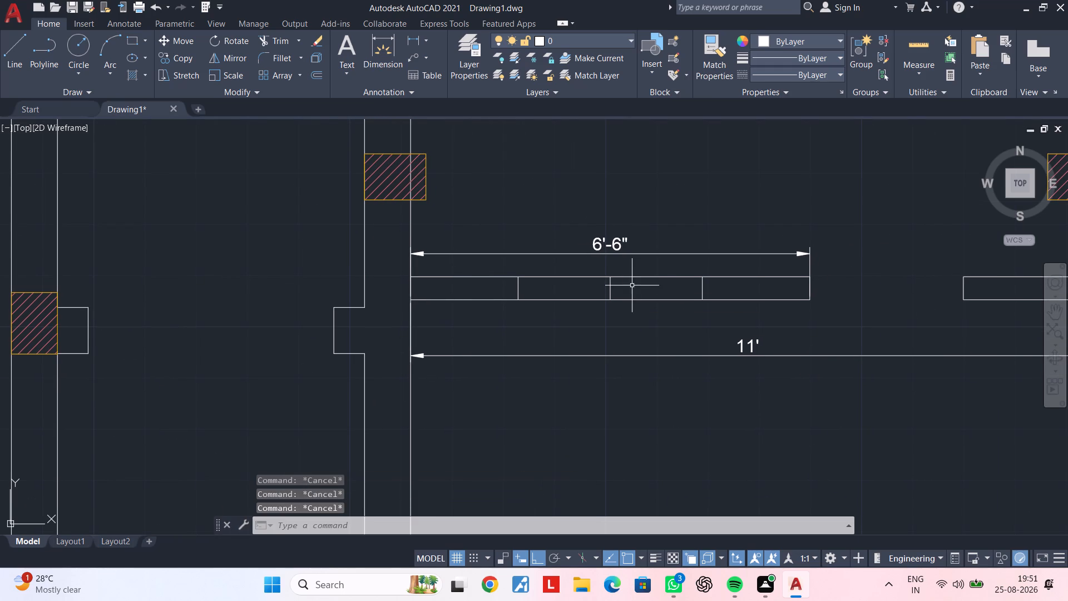
Delete the centre line between the two 1'6" offset lines in the wall segment.
scroll(615, 286, "up", 1)
left_click(606, 287)
key("Delete")
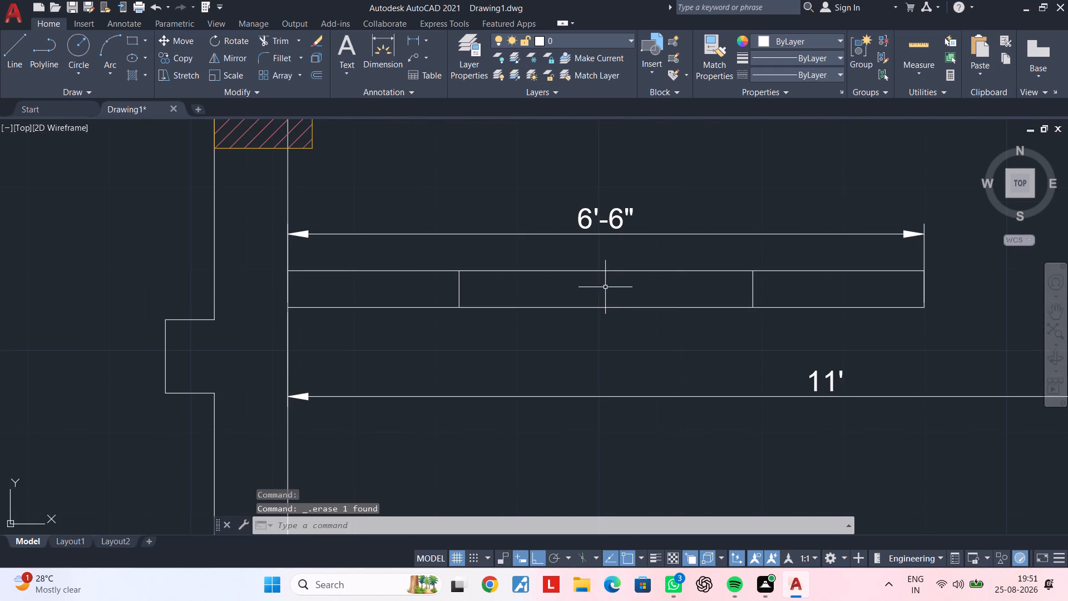
Draw a 3'-long rectangle across the wall thickness between the two offset lines in the wall segment.
middle_click_drag(607, 298, 596, 304)
key("Escape")
key("Escape")
type("rec")
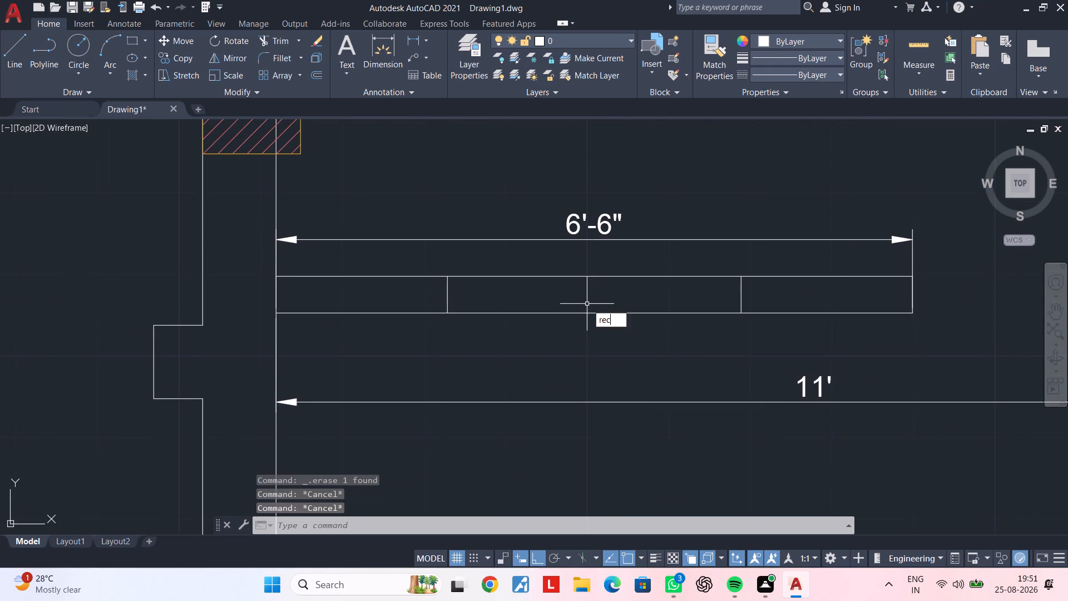
key("space")
left_click(447, 283)
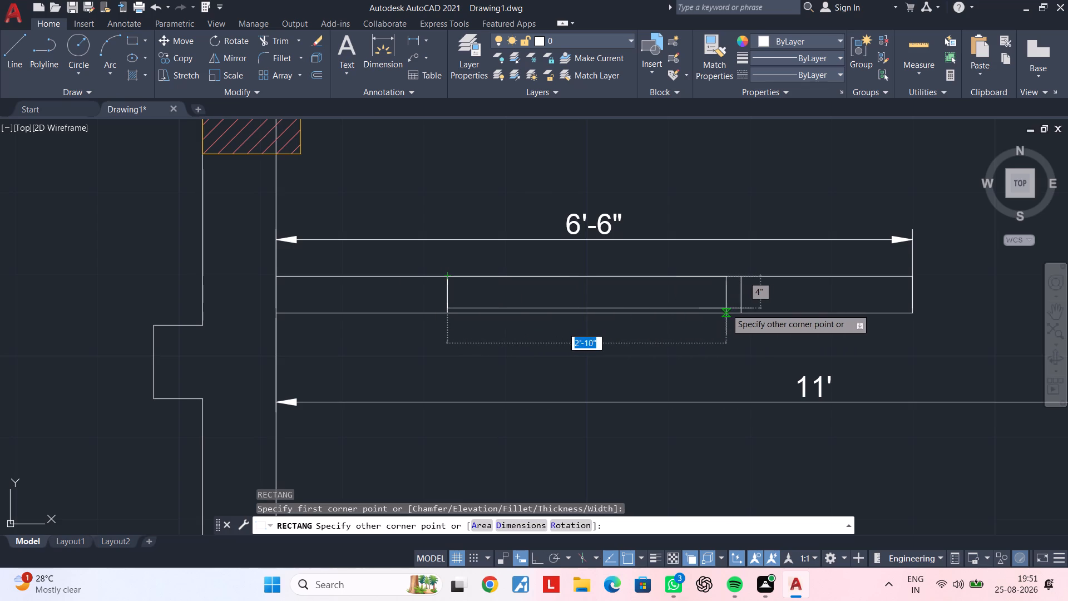
left_click(741, 313)
key("Escape")
scroll(449, 289, "up", 3)
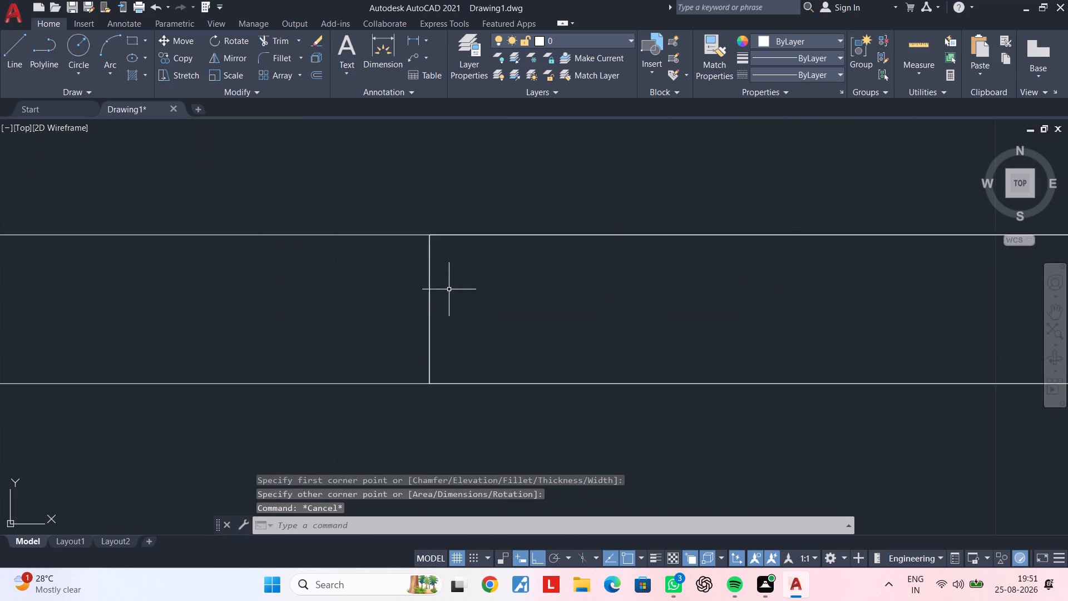
scroll(421, 289, "up", 2)
scroll(421, 289, "down", 3)
middle_click_drag(557, 285, 438, 277)
scroll(528, 297, "down", 2)
middle_click_drag(522, 297, 419, 297)
key("Escape")
key("Escape")
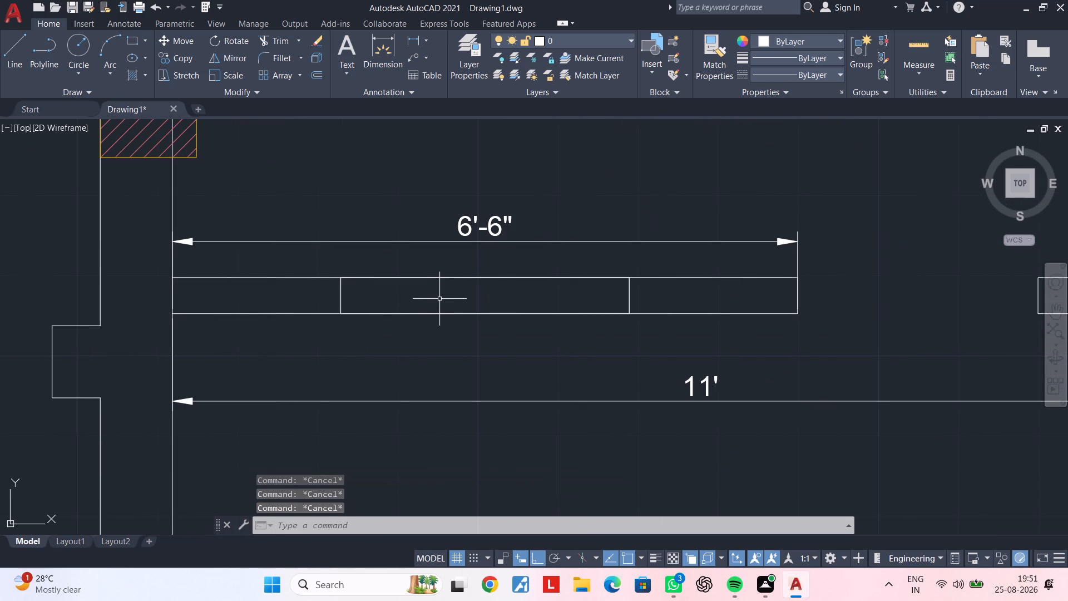
Draw a horizontal centre line through the 3' rectangle, joining the midpoints of its two short sides.
key("l")
key("space")
left_click(344, 296)
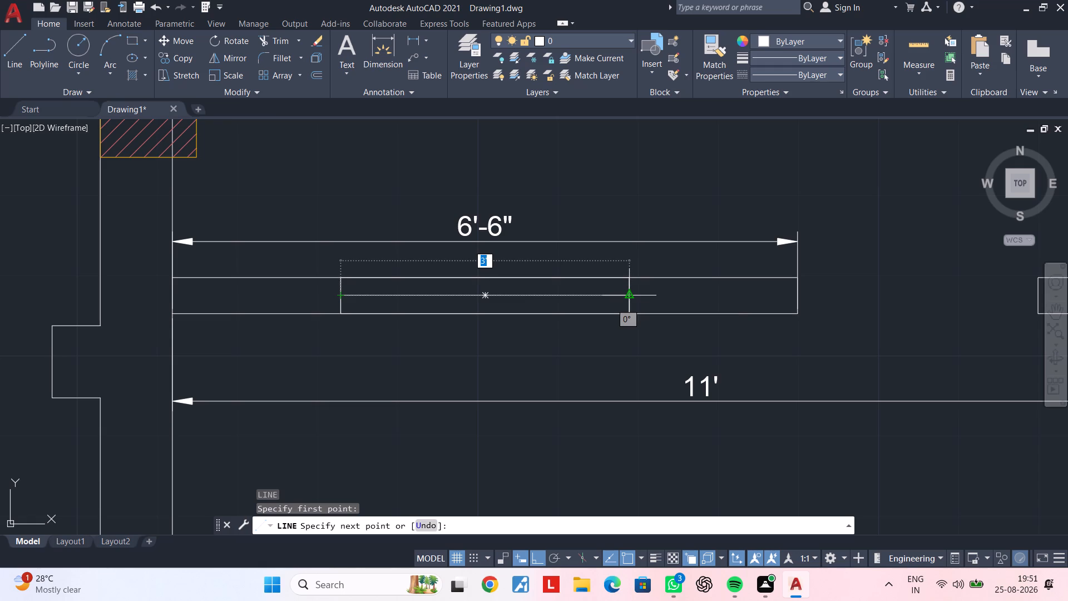
left_click(628, 295)
key("Escape")
key("Escape")
middle_click_drag(485, 299, 516, 290)
key("Escape")
key("Escape")
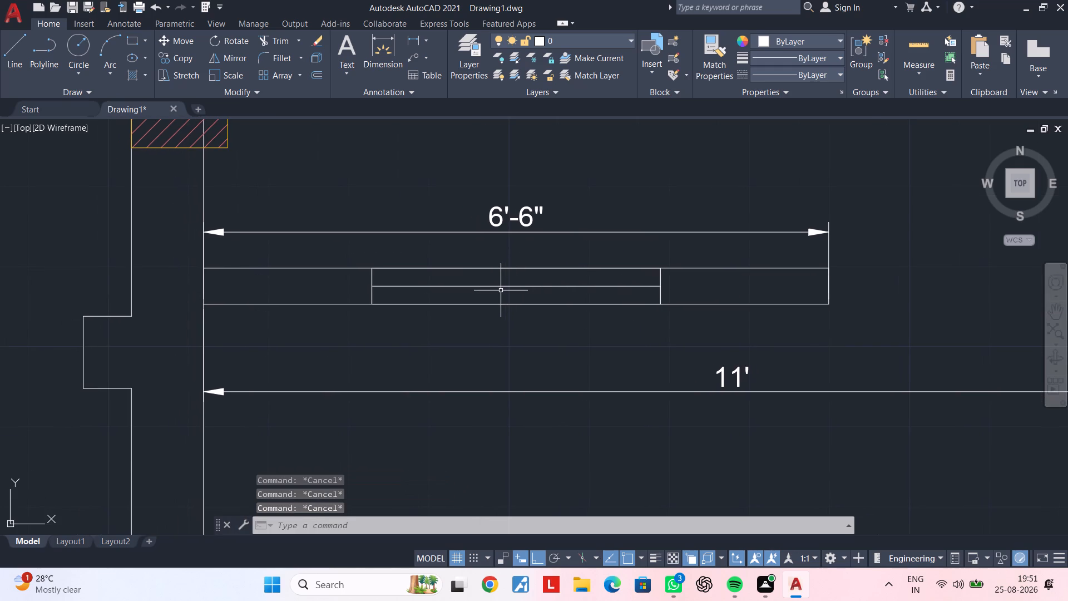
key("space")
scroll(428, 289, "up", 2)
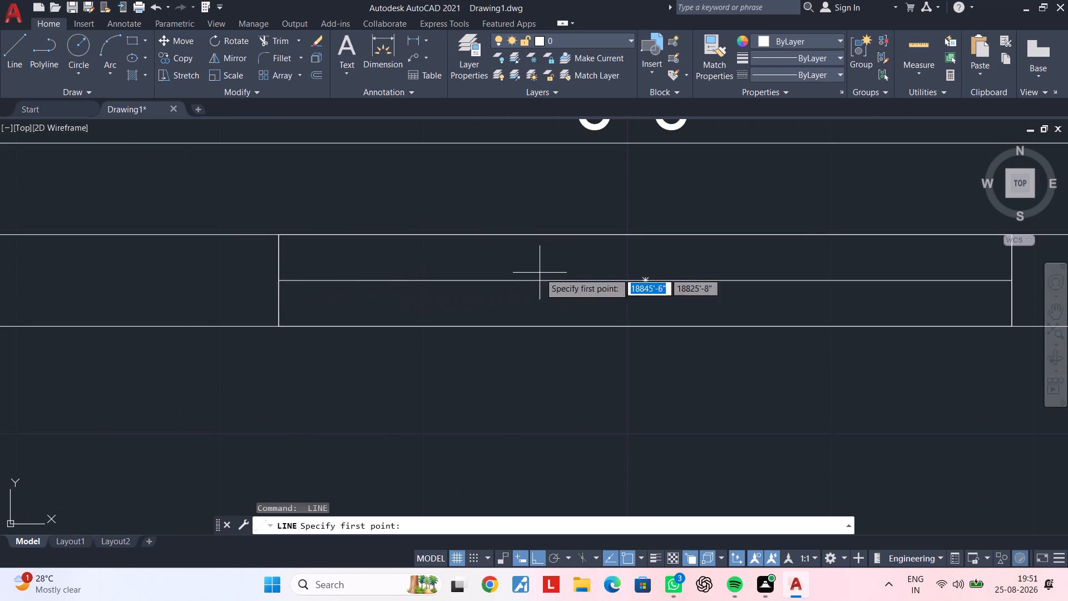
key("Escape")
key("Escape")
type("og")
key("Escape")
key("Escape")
Offset the 3' rectangle's centre line 1" to both the north and the south.
type("of 1\"")
key("Return")
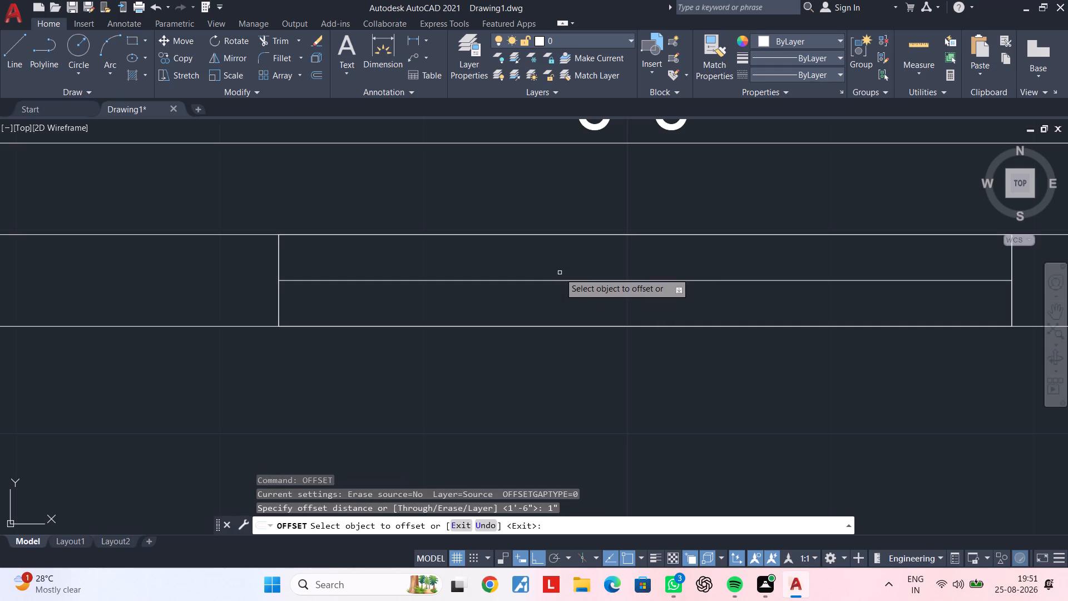
left_click(572, 280)
left_click(577, 268)
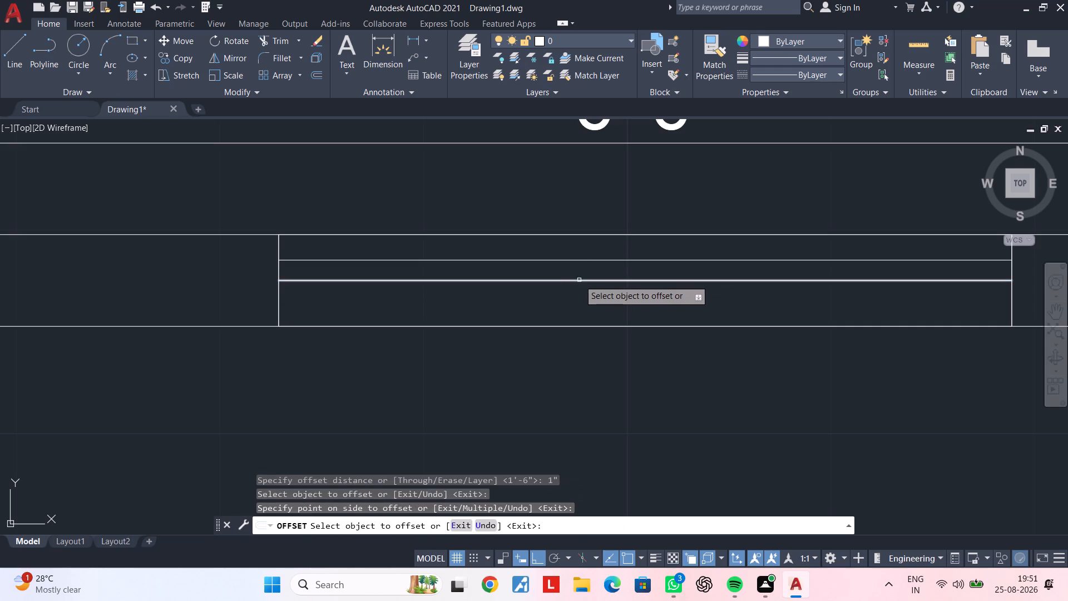
left_click(579, 279)
left_click(581, 300)
key("Escape")
scroll(604, 307, "down", 2)
middle_click_drag(615, 310, 508, 297)
key("Escape")
scroll(584, 313, "down", 1)
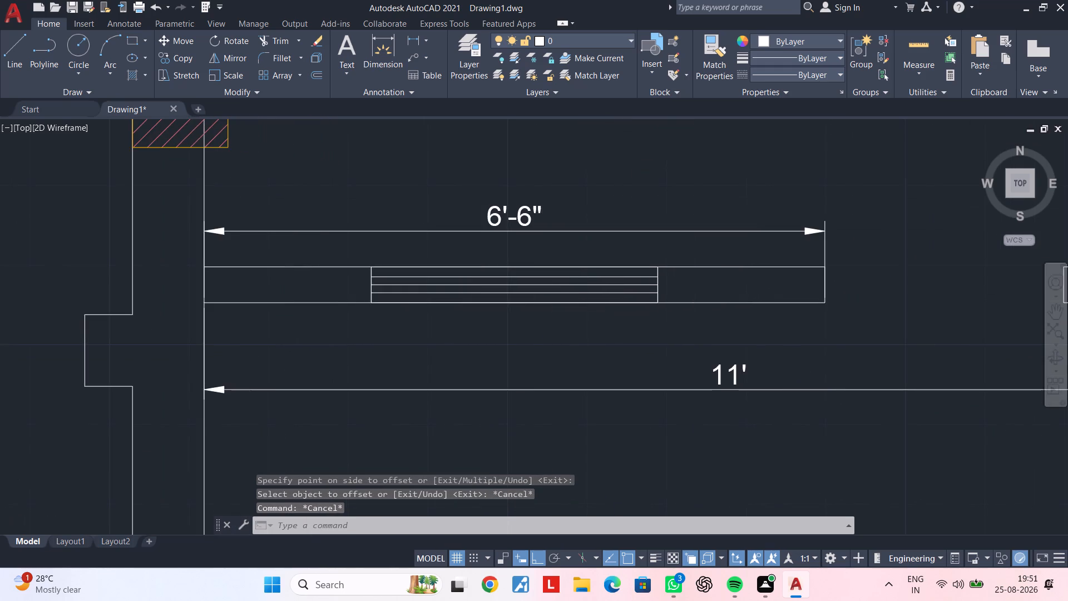
Delete the 6'-6" and 11' dimensions beside the wall segment with the 3' window.
scroll(584, 313, "down", 1)
middle_click_drag(584, 313, 490, 313)
key("Escape")
left_click(555, 281)
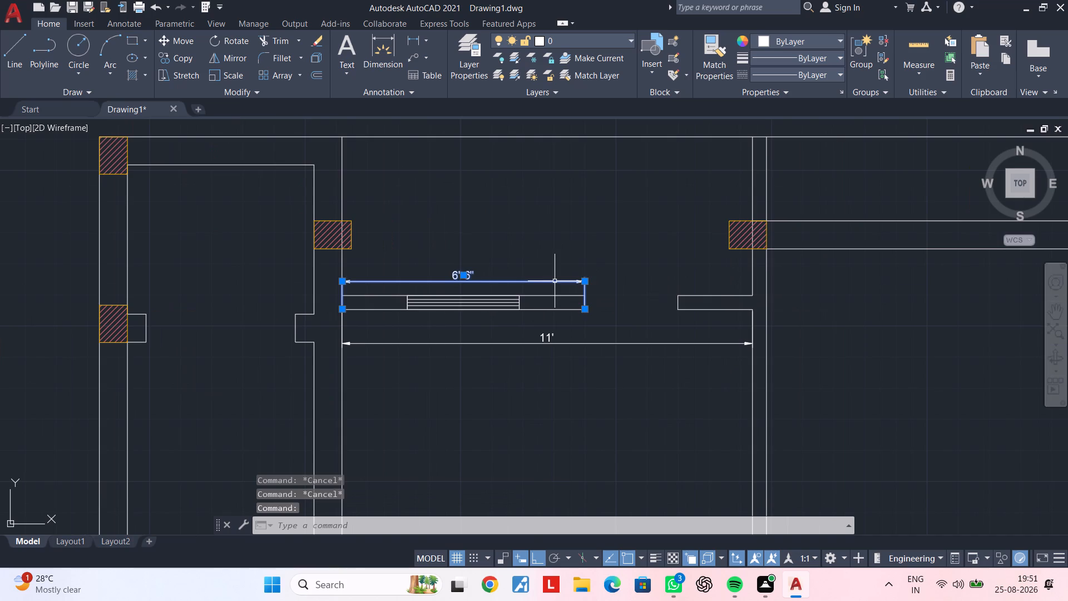
key("Delete")
left_click(568, 344)
key("Delete")
Add a horizontal linear dimension between the facing sides of the two columns on the adjacent room's north wall.
scroll(609, 372, "down", 1)
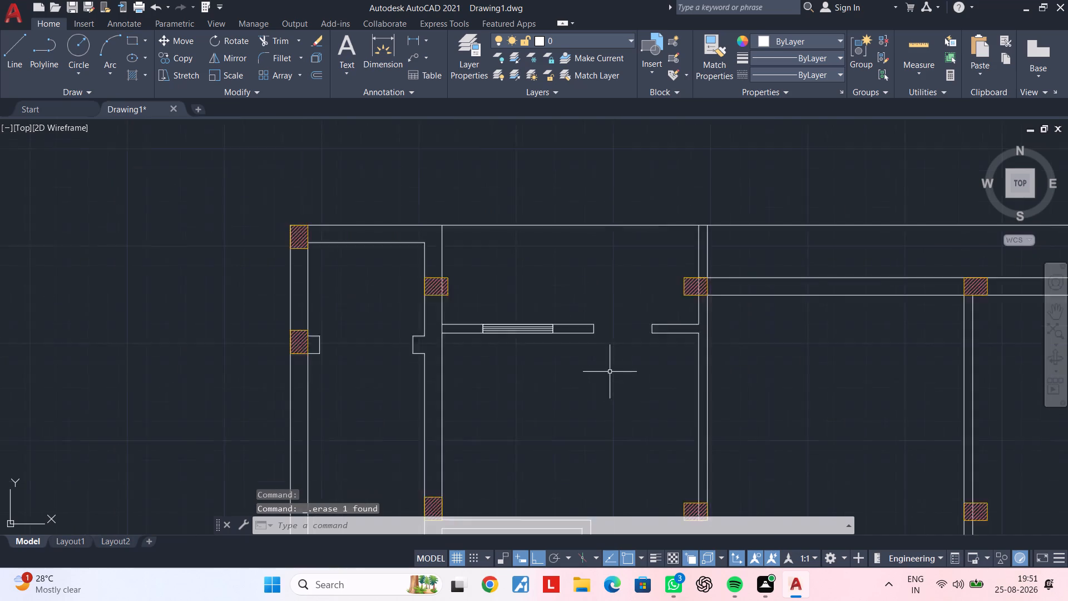
scroll(610, 372, "down", 1)
middle_click_drag(610, 372, 478, 346)
middle_click_drag(468, 352, 485, 287)
key("Escape")
key("Escape")
middle_click_drag(661, 309, 544, 293)
key("Escape")
key("Escape")
key("Escape")
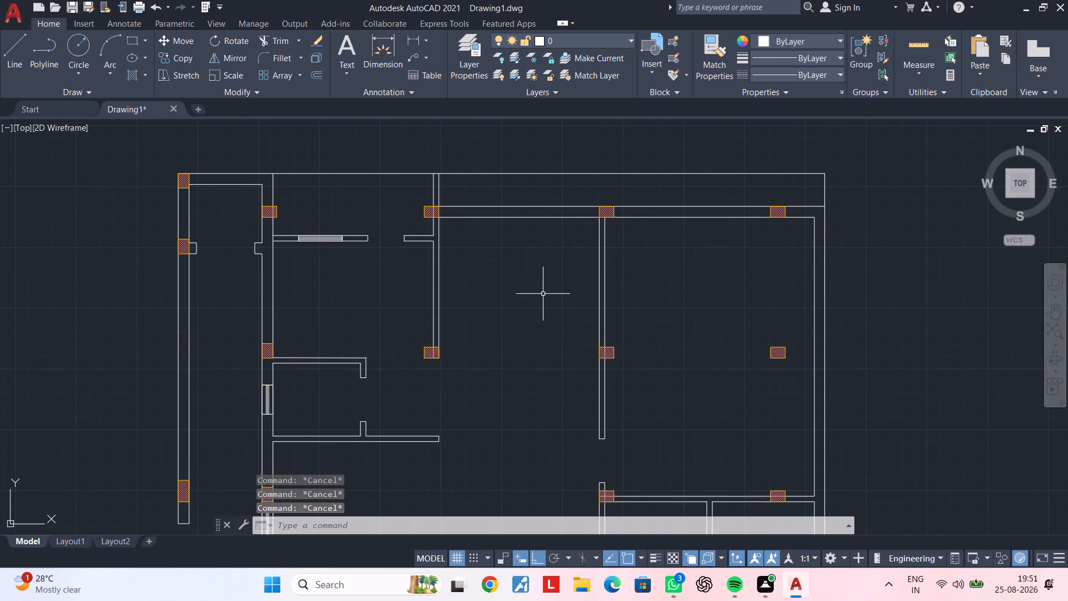
key("Escape")
key("Escape")
key("Escape")
middle_click_drag(510, 225, 532, 273)
scroll(503, 273, "up", 1)
key("Escape")
key("Escape")
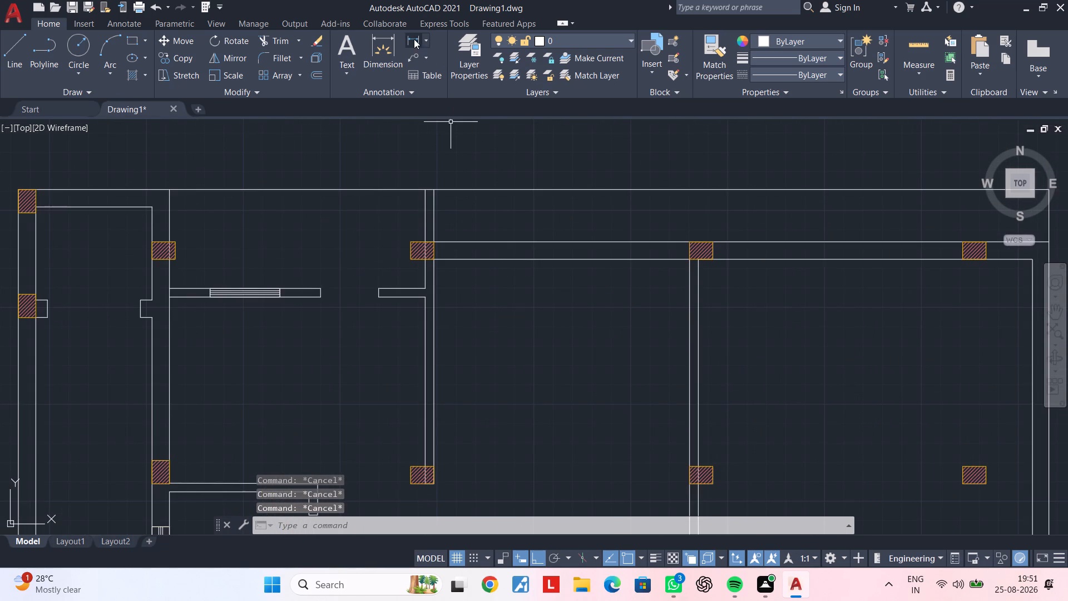
left_click(416, 65)
key("Escape")
left_click(413, 37)
scroll(434, 253, "up", 2)
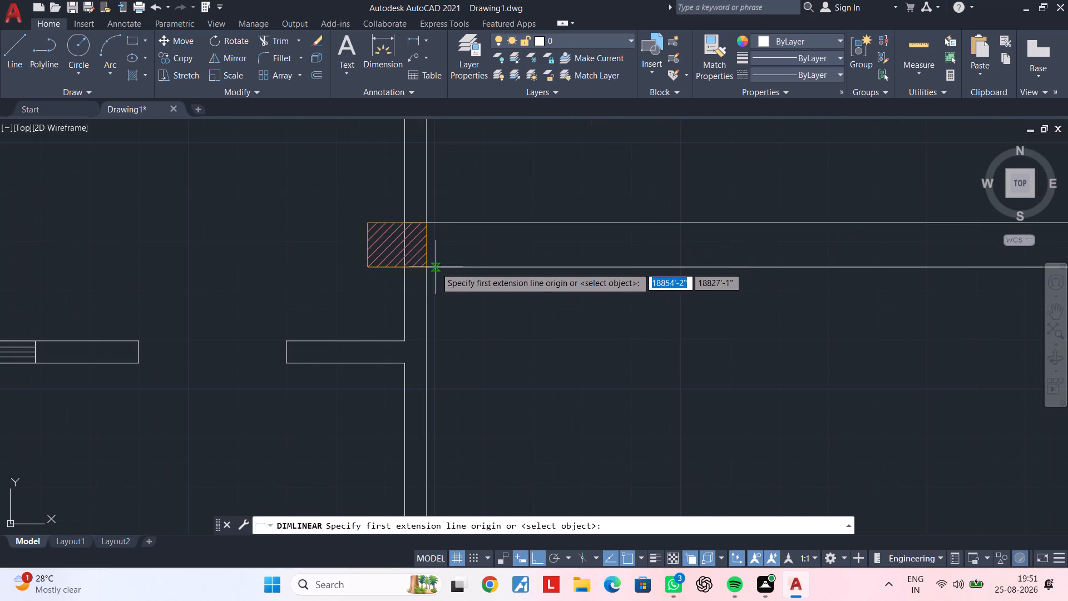
left_click(428, 268)
middle_click_drag(856, 292, 501, 277)
left_click(721, 251)
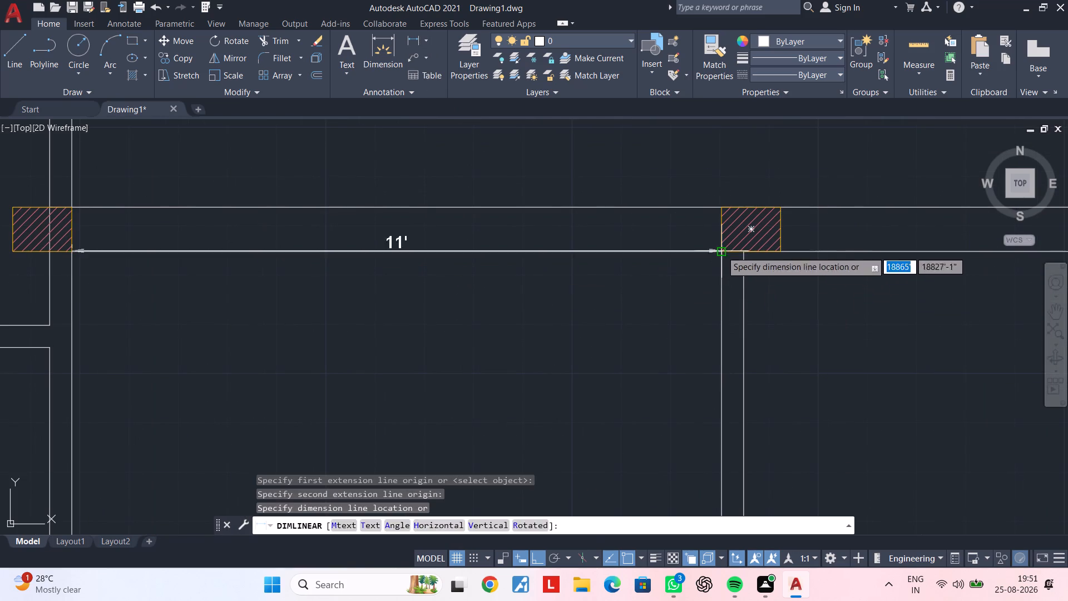
left_click(673, 298)
key("Escape")
Draw a vertical line across the north wall along the east edge of its western column.
middle_click_drag(591, 294, 730, 293)
key("Escape")
key("Escape")
middle_click_drag(458, 240, 532, 244)
key("Escape")
key("Escape")
key("Escape")
key("Escape")
key("Escape")
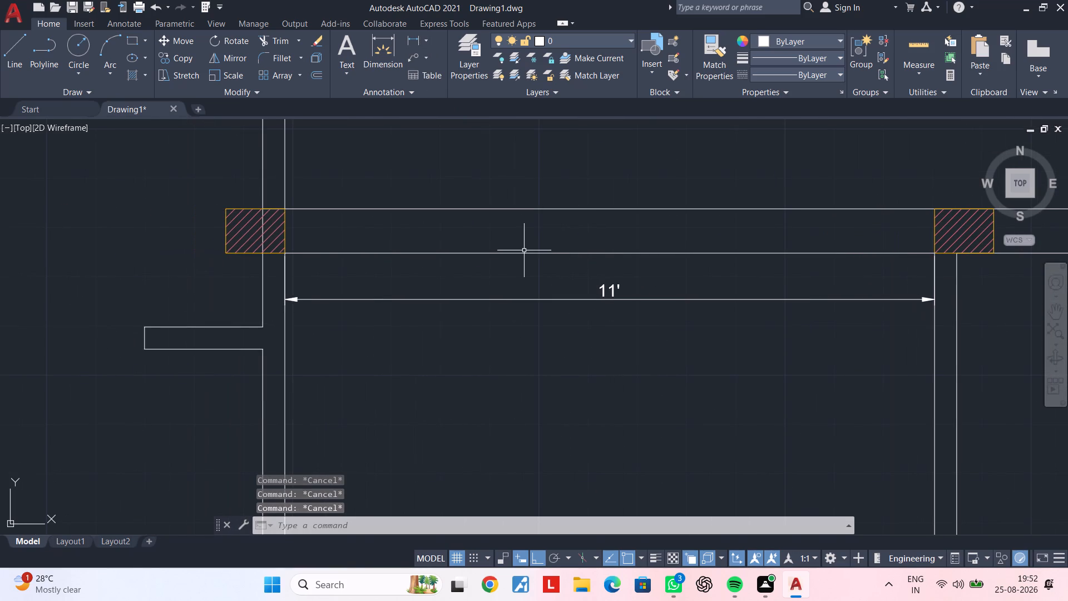
middle_click_drag(515, 251, 570, 252)
key("Escape")
key("Escape")
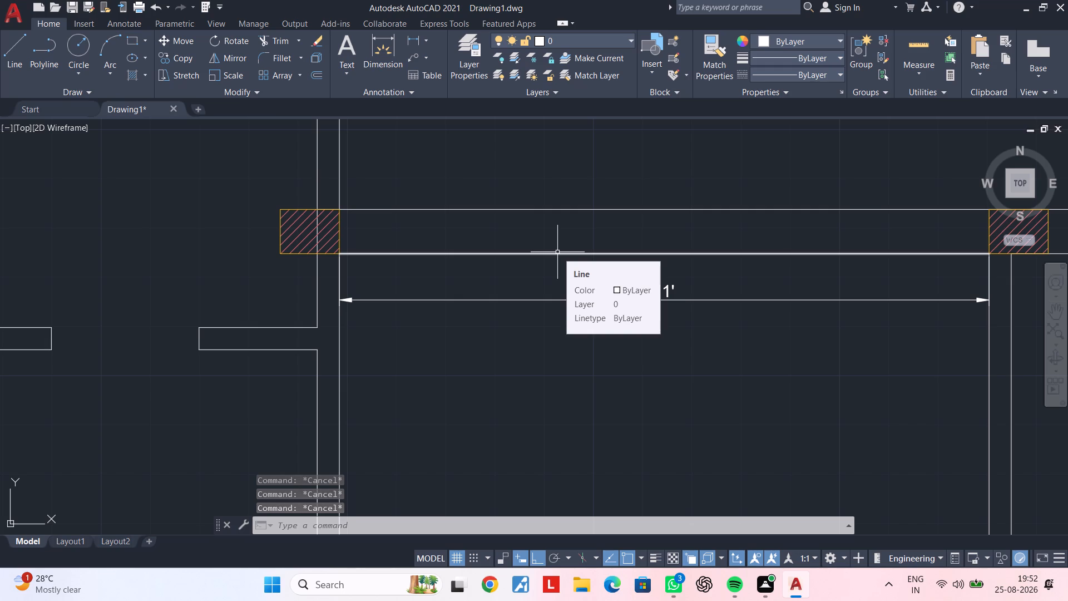
key("l")
key("space")
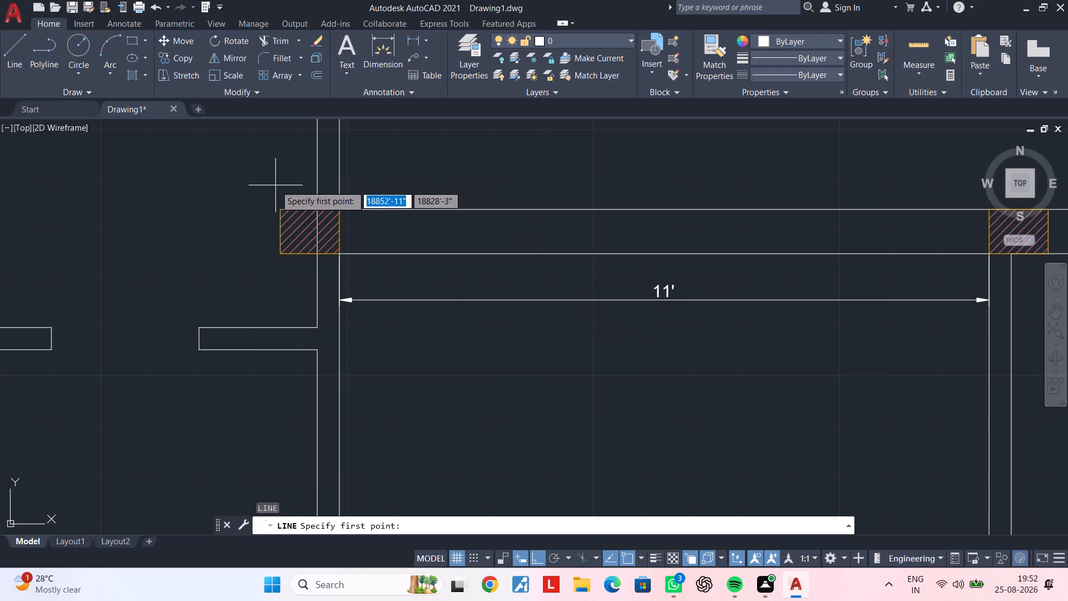
scroll(336, 221, "up", 1)
left_click(339, 201)
left_click(339, 274)
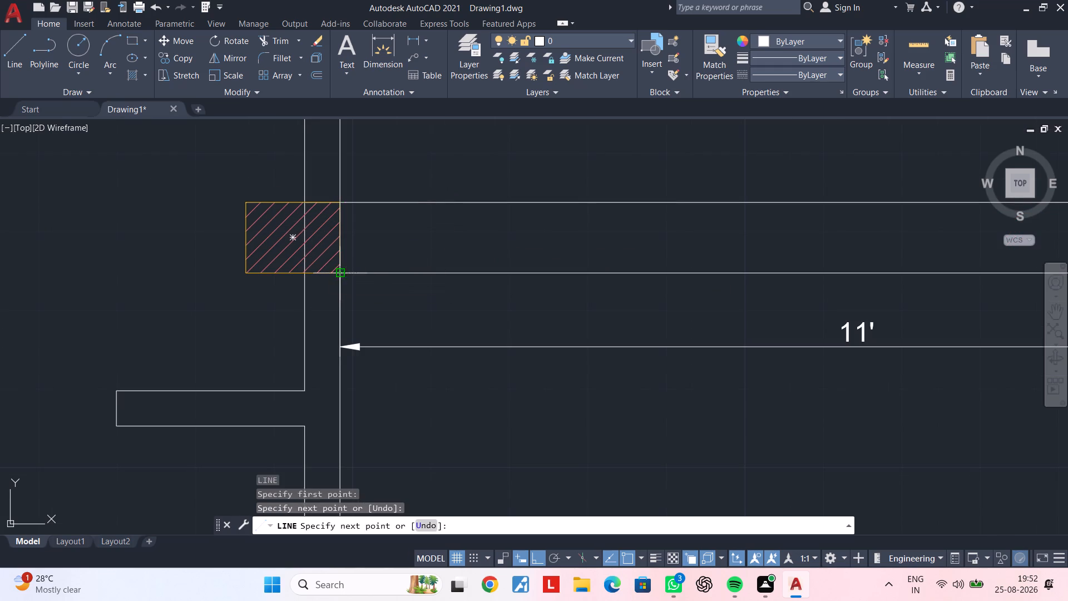
key("Escape")
key("Escape")
key("Escape")
key("Escape")
Offset the line on the column's east edge 6" to the east.
type("of")
key("space")
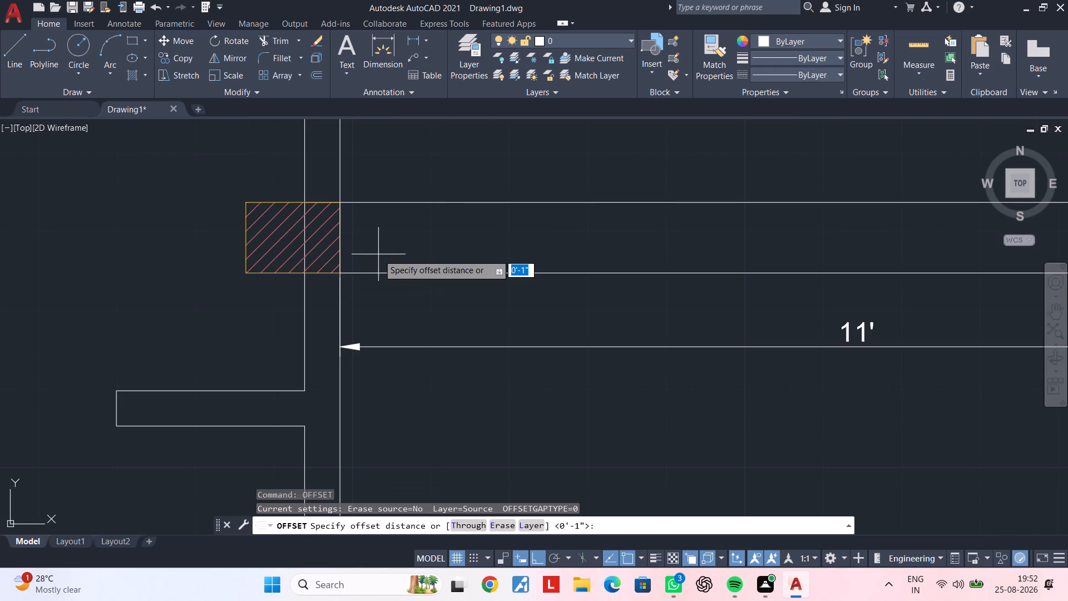
type("6\"")
key("Return")
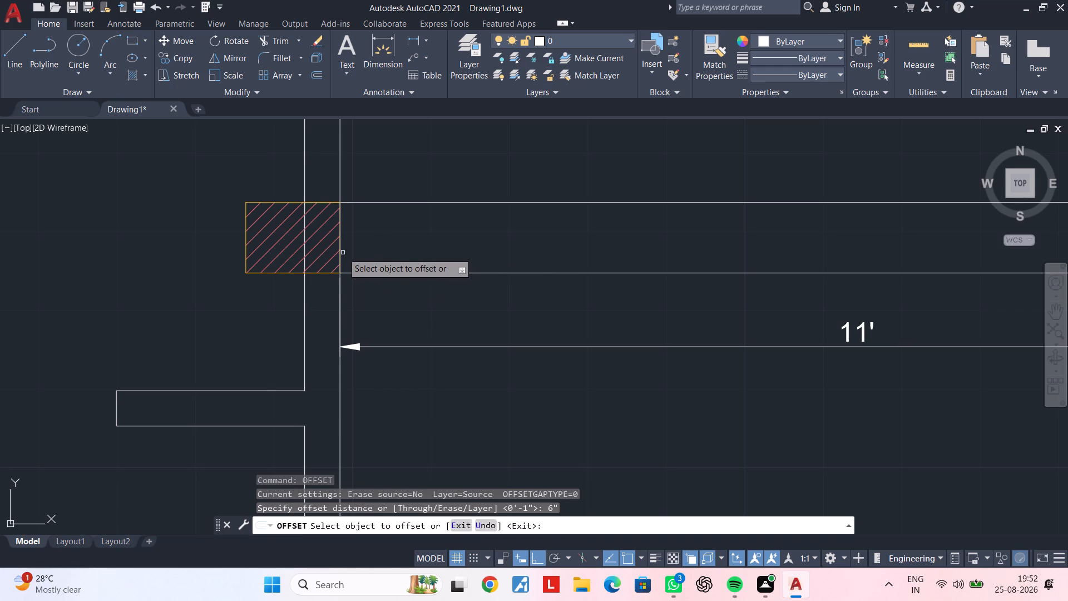
left_click(343, 253)
left_click(338, 252)
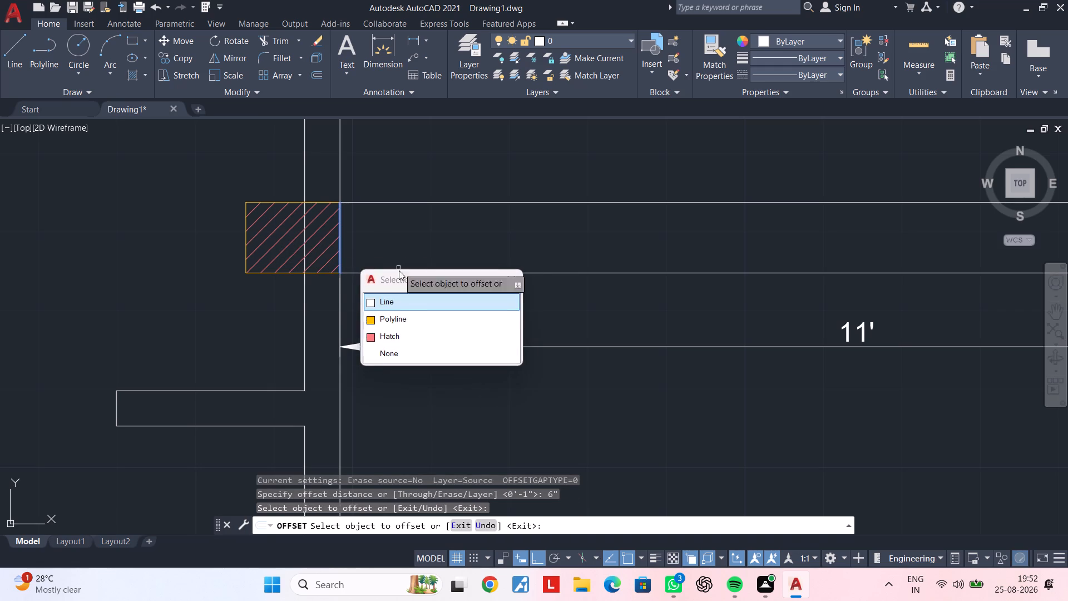
left_click(397, 297)
left_click(482, 266)
key("Escape")
key("Escape")
middle_click_drag(485, 253, 477, 262)
key("Escape")
key("Escape")
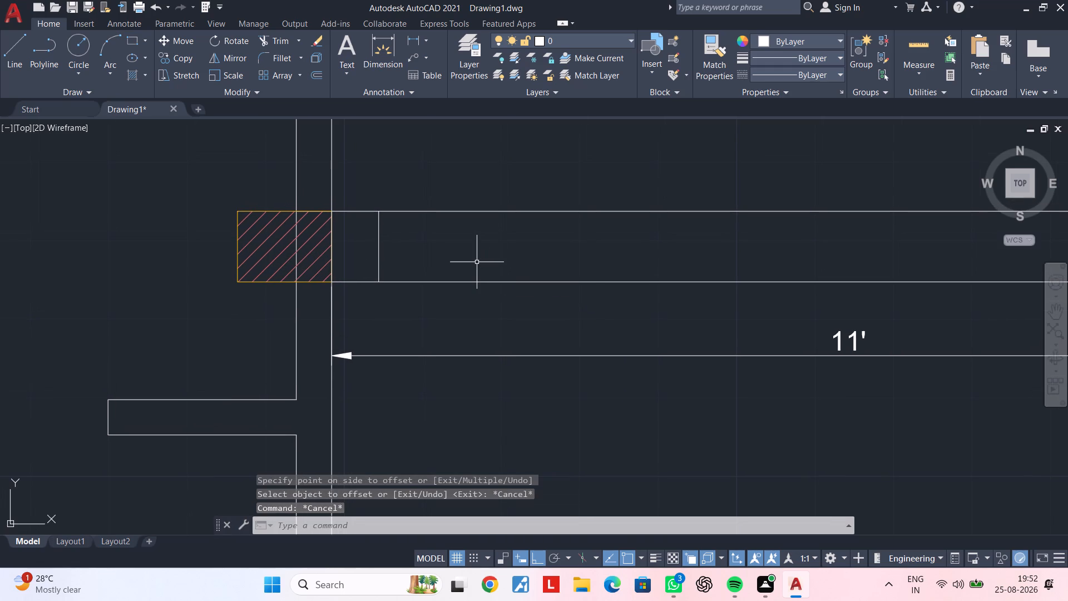
Offset the line 6" from the column 2' to the east within the north wall.
type("of")
key("space")
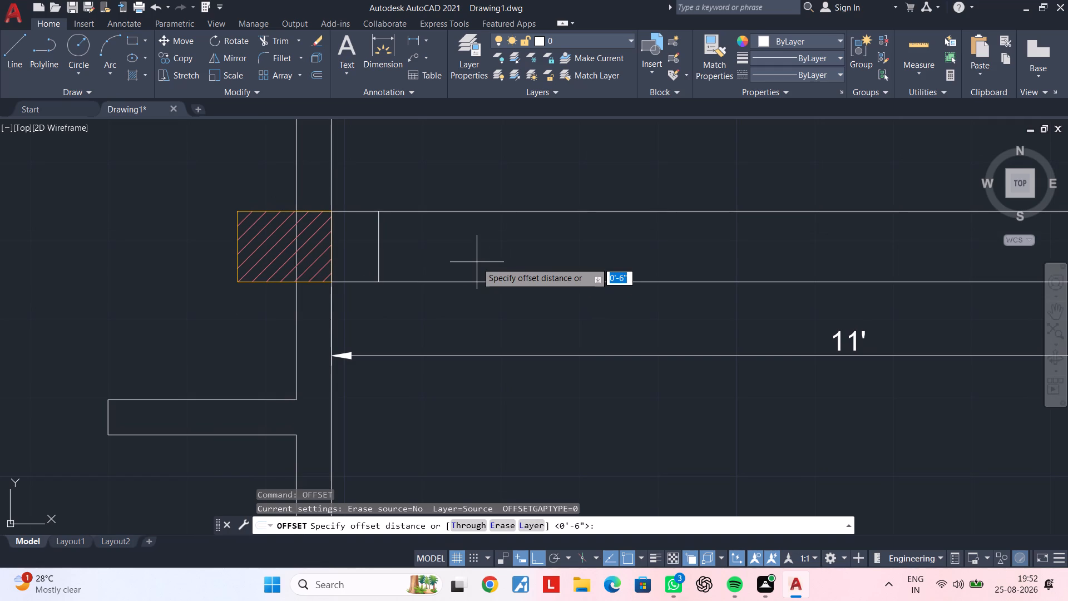
type("2'")
key("Return")
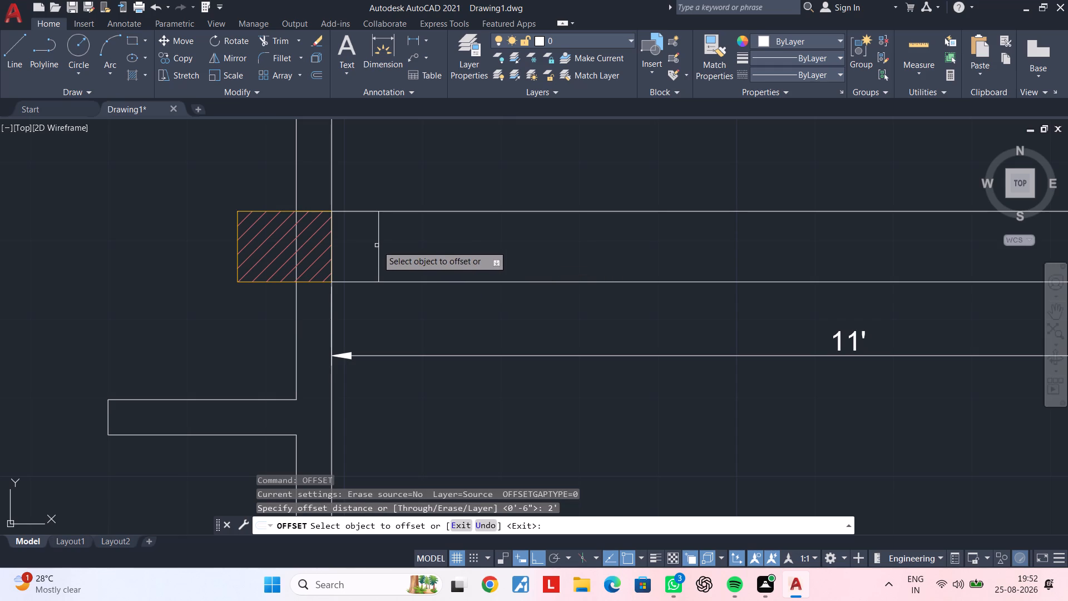
left_click(379, 245)
left_click(614, 247)
scroll(615, 246, "down", 3)
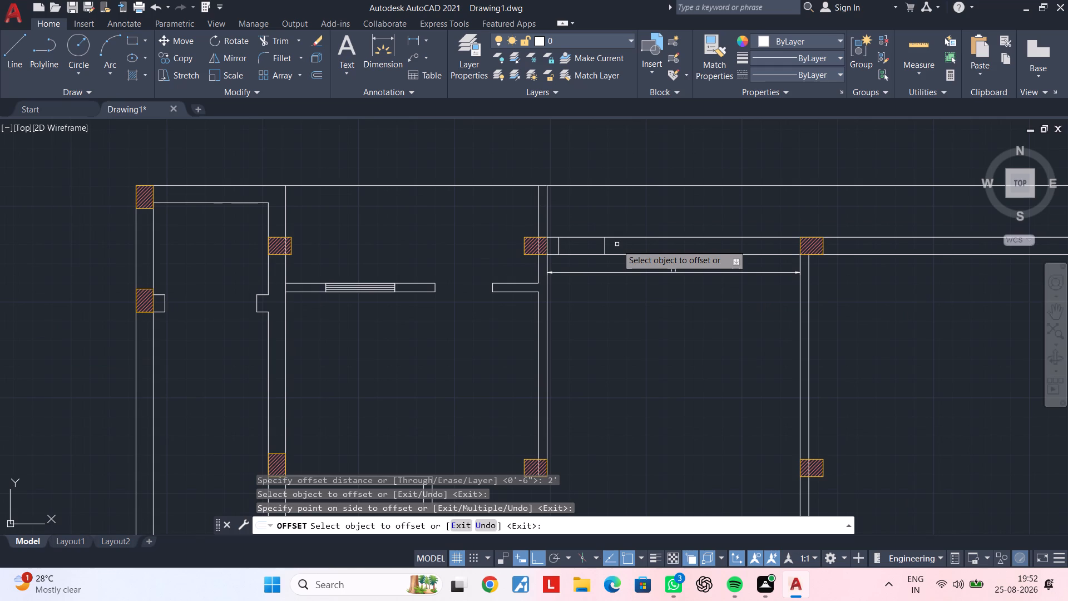
scroll(617, 244, "up", 2)
middle_click_drag(632, 248, 660, 245)
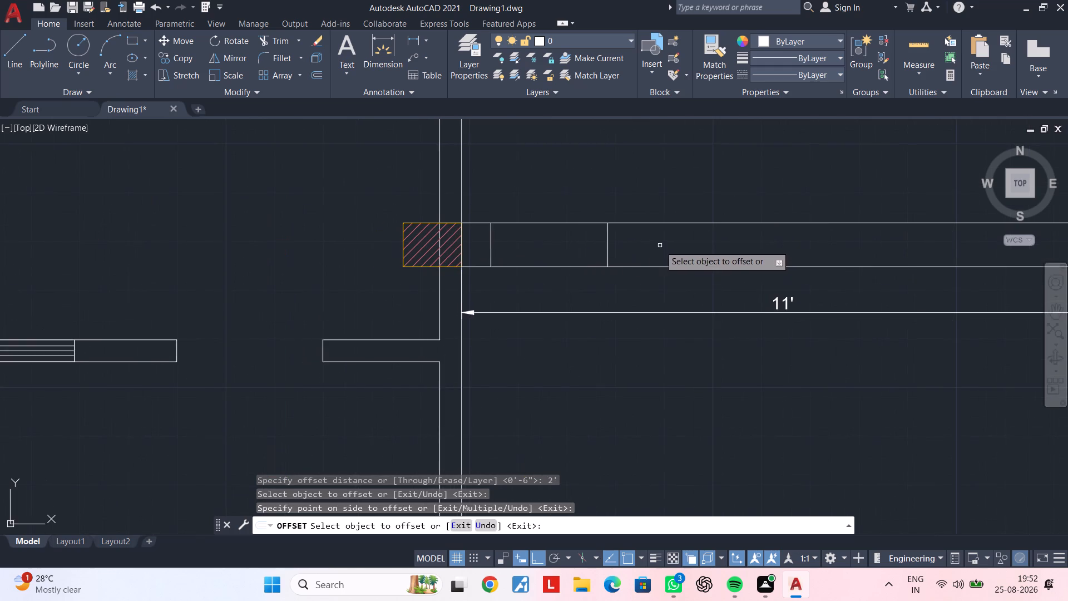
middle_click_drag(655, 245, 604, 255)
key("space")
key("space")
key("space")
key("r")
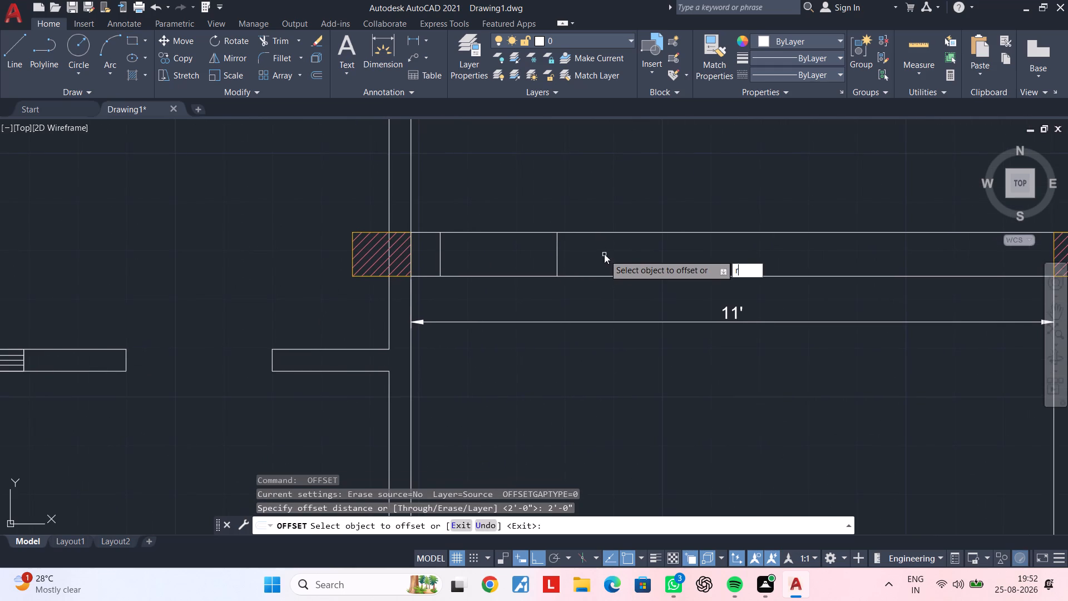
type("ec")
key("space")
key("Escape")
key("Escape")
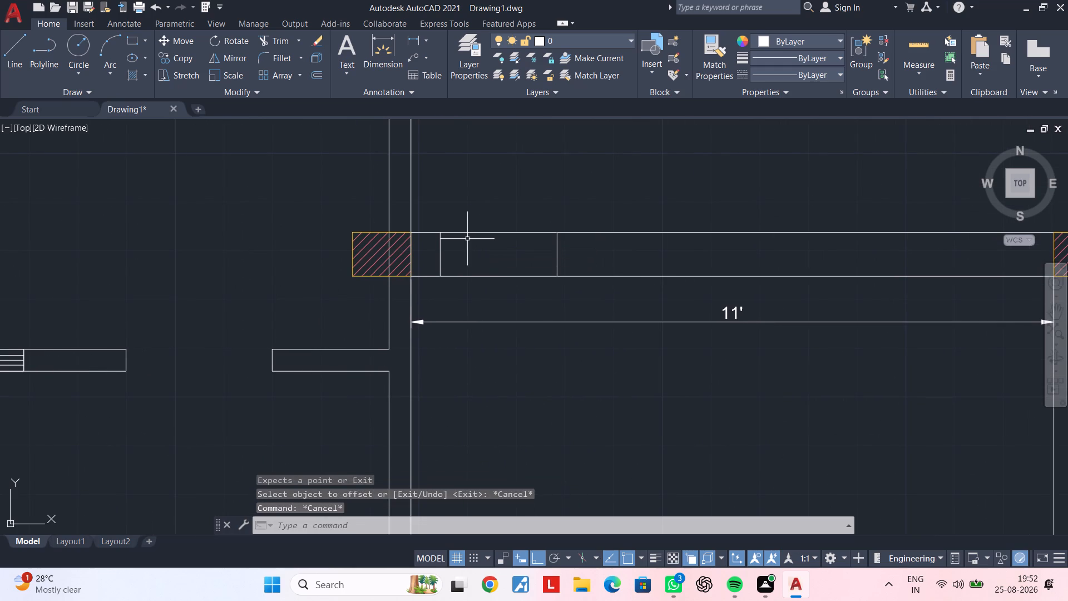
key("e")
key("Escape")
Draw a 2'-long rectangle across the north wall's thickness between the two offset lines east of the column.
type("rec")
key("space")
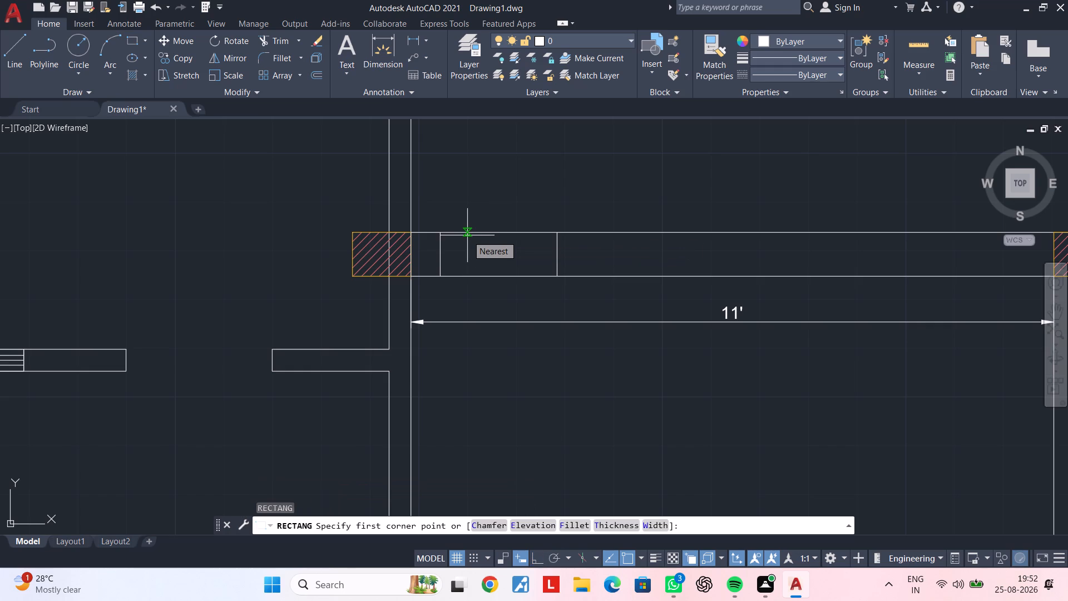
scroll(442, 243, "up", 2)
left_click(435, 218)
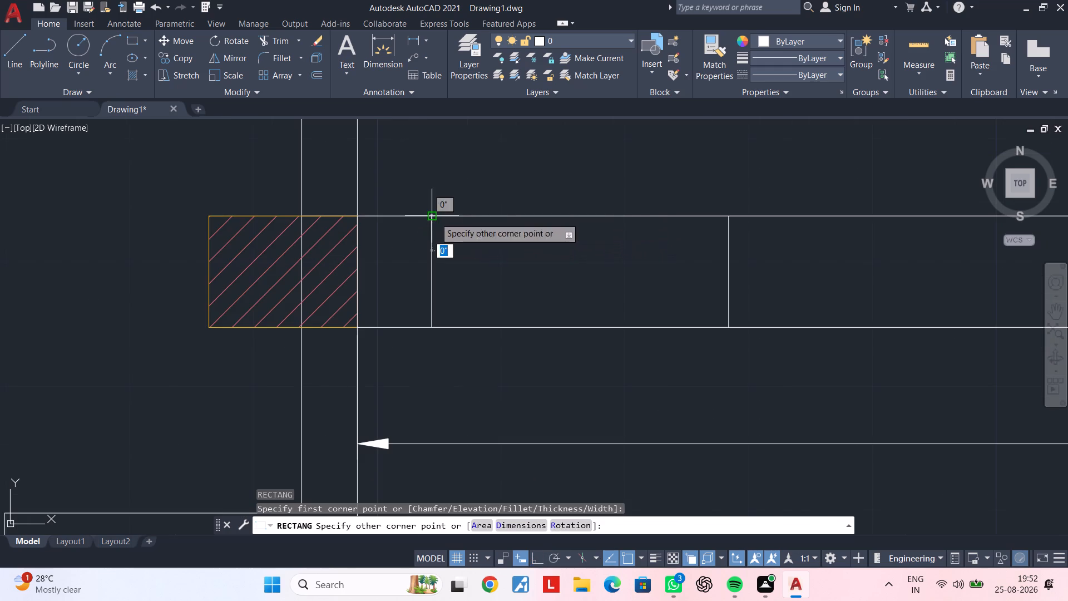
left_click(732, 327)
key("Escape")
scroll(814, 298, "down", 1)
middle_click_drag(810, 297, 756, 294)
key("Escape")
key("Escape")
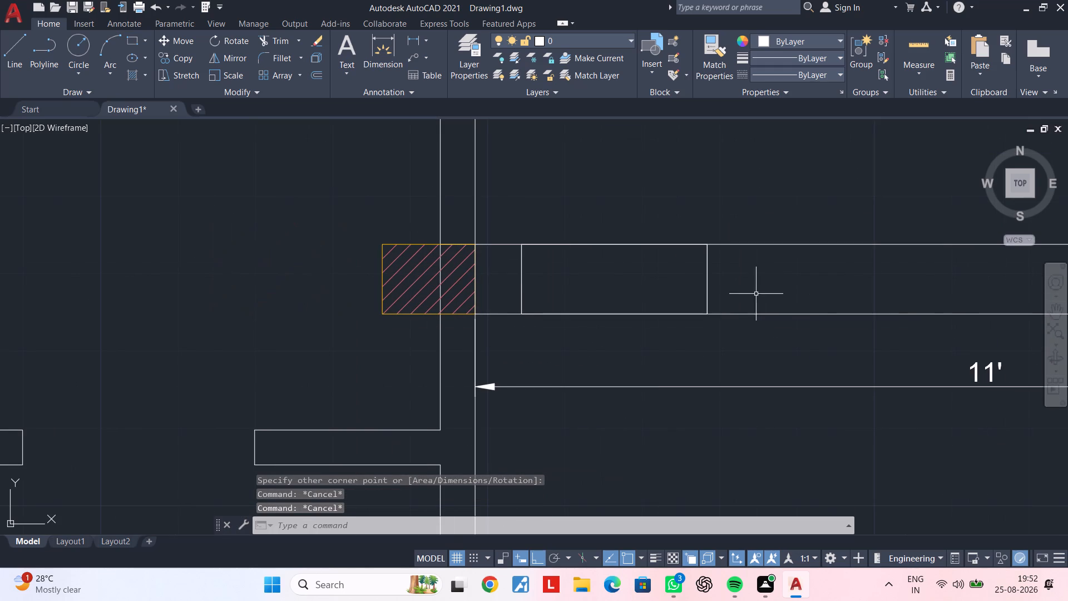
Draw a horizontal centre line between the short-side midpoints of the rectangle east of the north wall's western column.
key("l")
key("space")
left_click(520, 279)
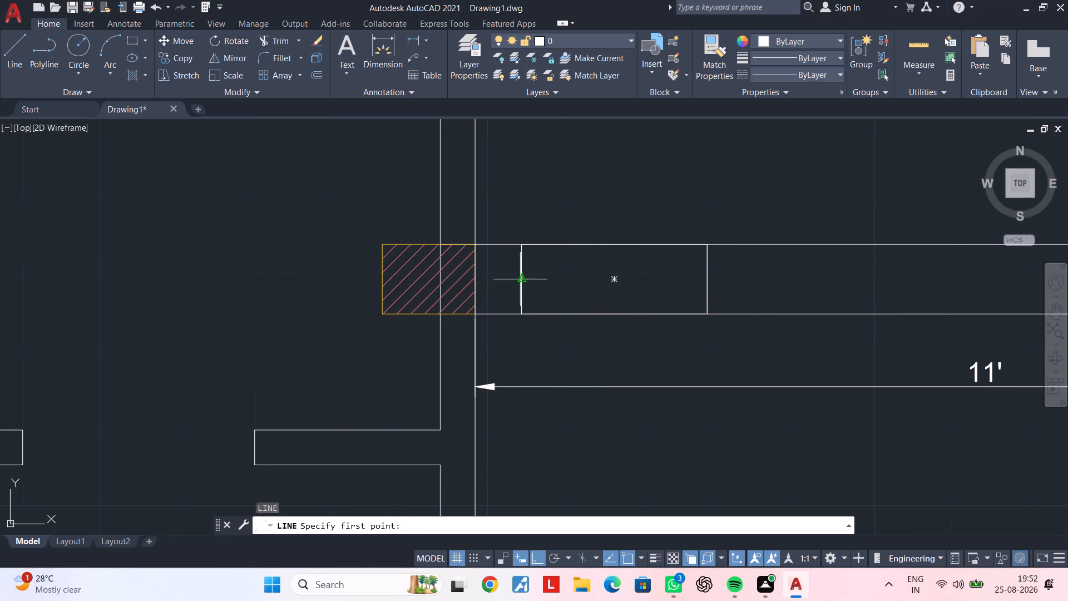
left_click(709, 279)
key("Escape")
key("Escape")
key("space")
scroll(527, 268, "up", 1)
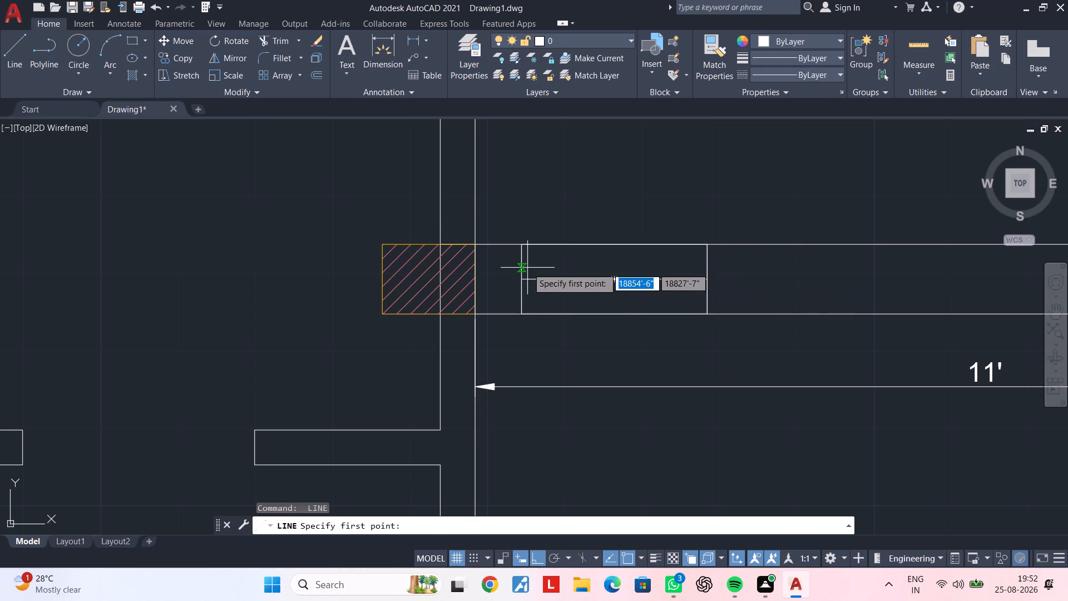
scroll(527, 268, "up", 1)
key("Escape")
key("Escape")
Offset the rectangle's centre line 1" to the north and 1" to the south.
type("og")
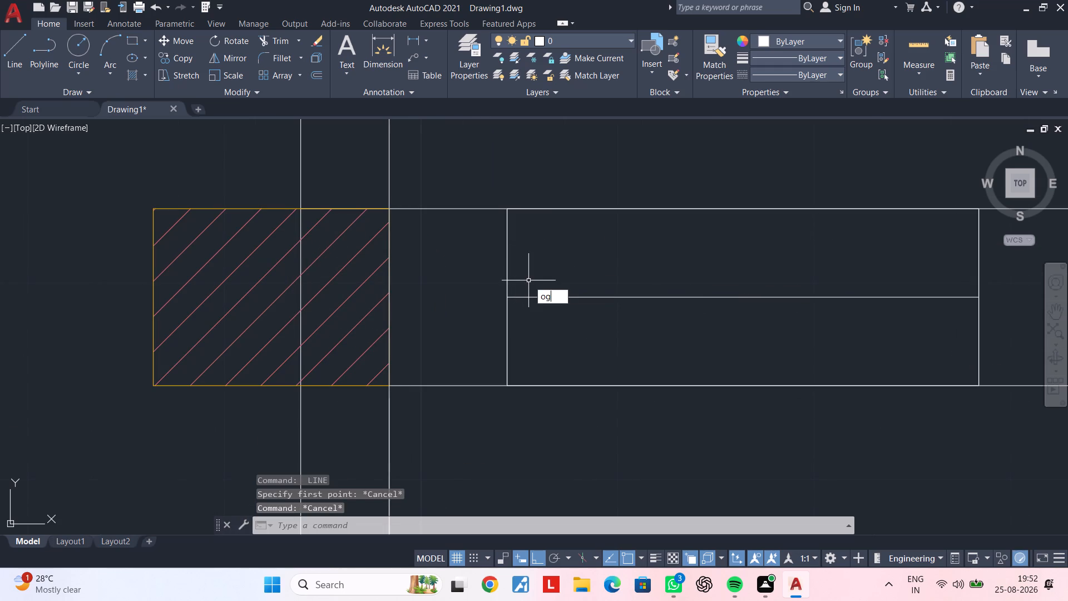
key("Escape")
key("Escape")
type("of 1\"")
key("Return")
left_click(744, 297)
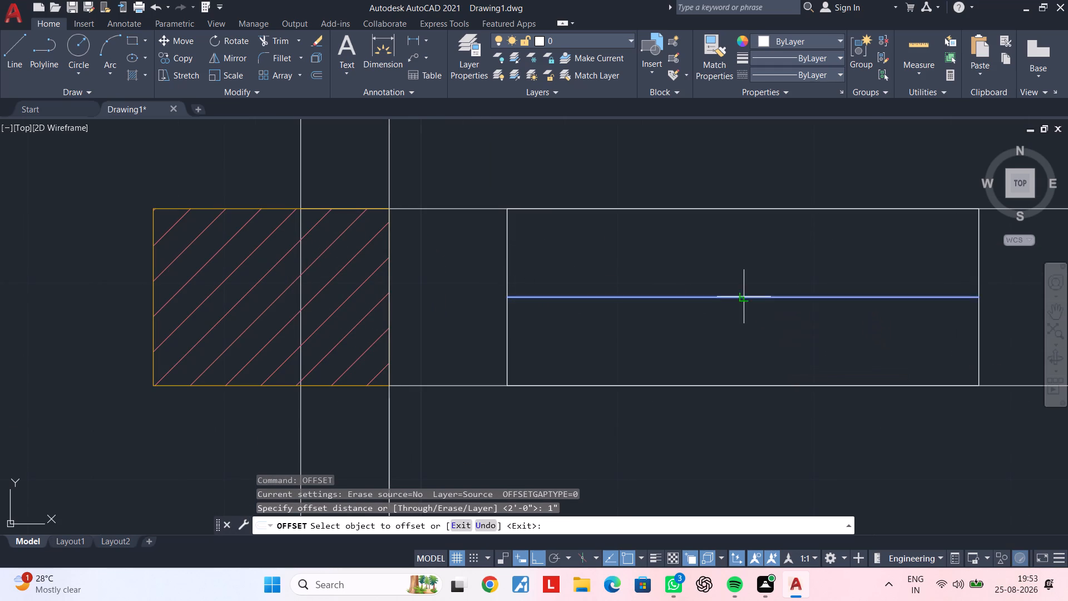
left_click(756, 259)
left_click(750, 297)
left_click(747, 318)
key("Escape")
scroll(790, 326, "down", 2)
middle_click_drag(786, 326, 527, 315)
key("Escape")
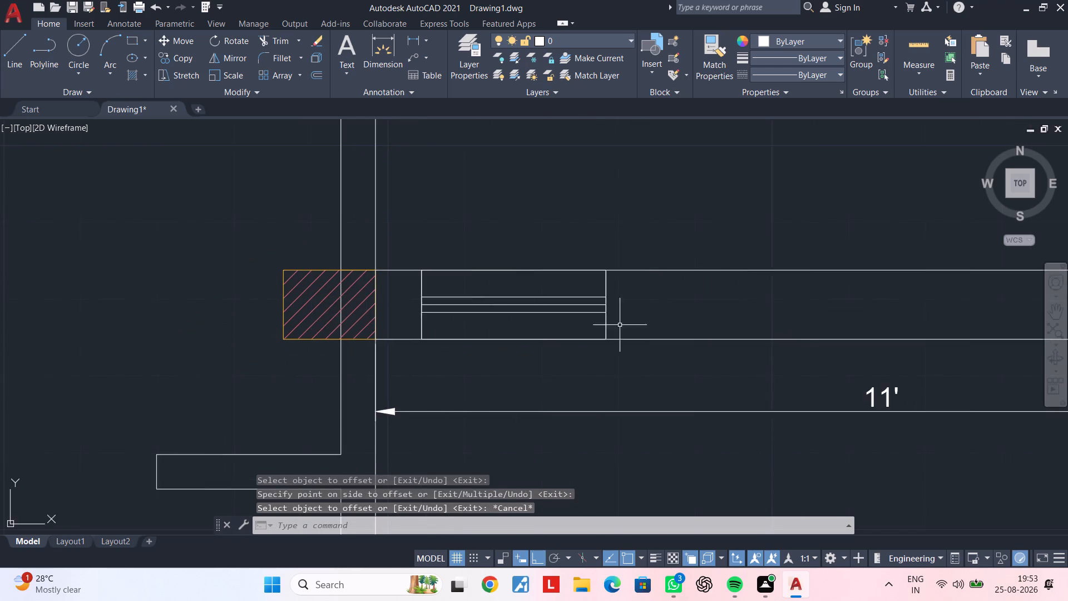
Mirror the vertical line at the window's west edge about the middle of the 11' wall span, keeping the original.
key("Escape")
middle_click_drag(808, 329, 549, 329)
key("Escape")
scroll(736, 332, "down", 1)
middle_click_drag(700, 324, 584, 319)
key("Escape")
key("Escape")
middle_click_drag(781, 323, 660, 313)
key("Escape")
key("Escape")
middle_click_drag(653, 313, 768, 302)
key("Escape")
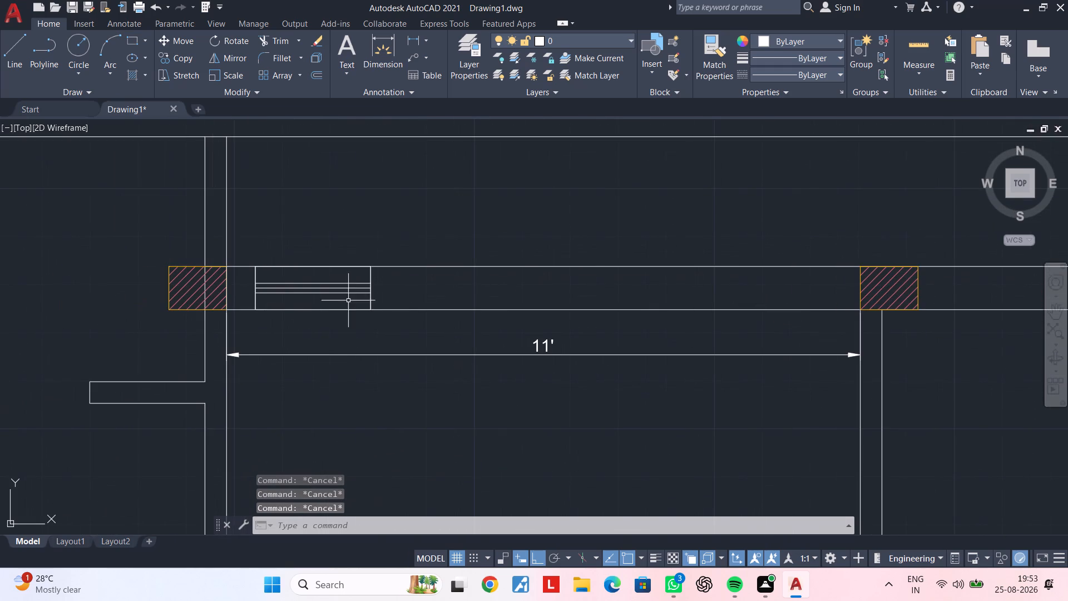
scroll(249, 295, "up", 1)
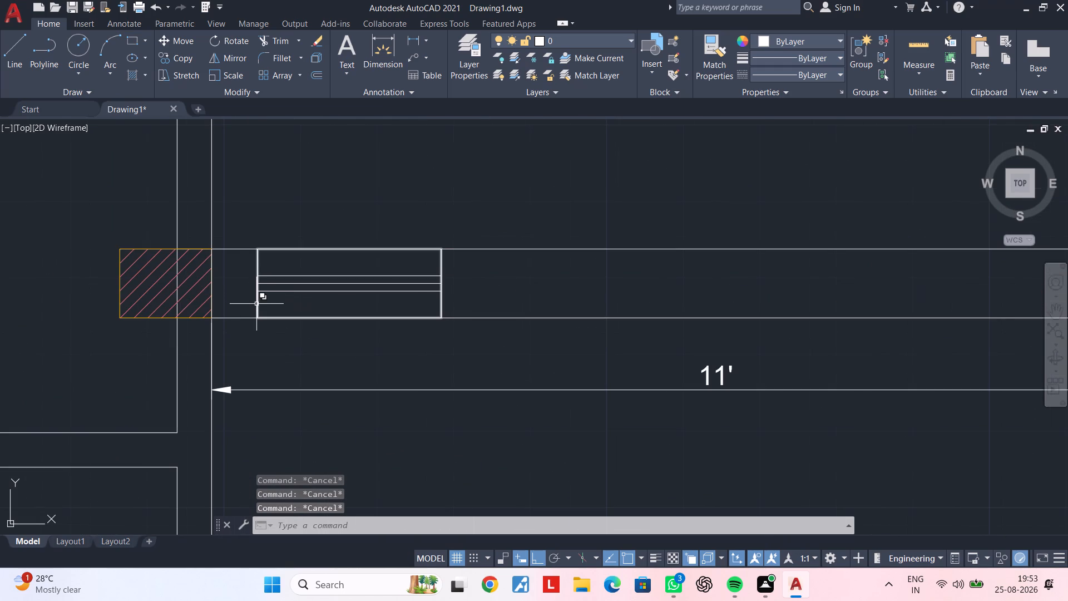
left_click(256, 304)
left_click(310, 370)
middle_click_drag(809, 312, 550, 309)
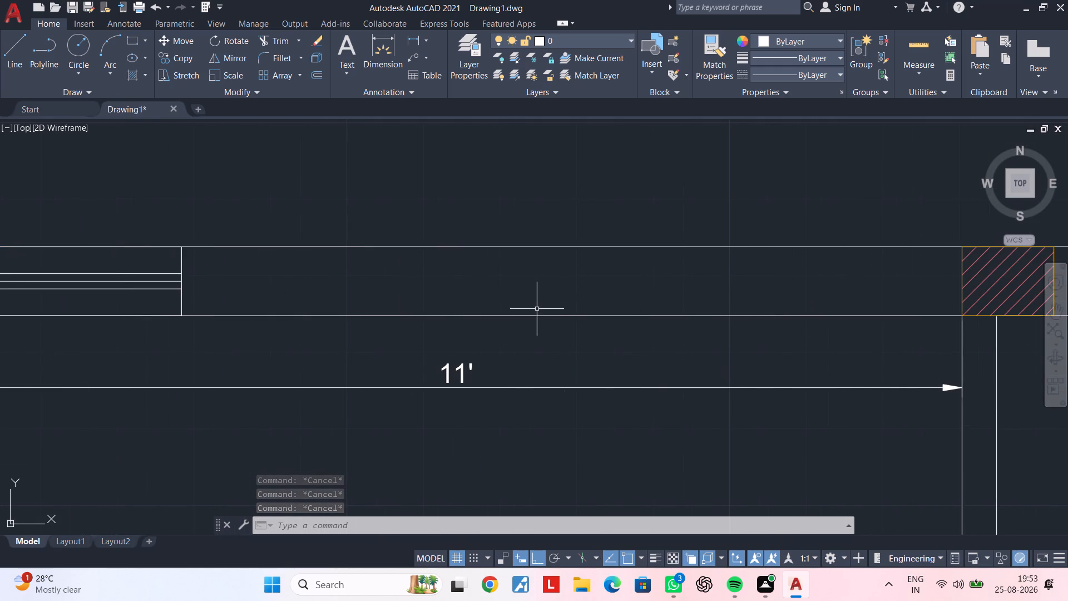
type("mi")
key("space")
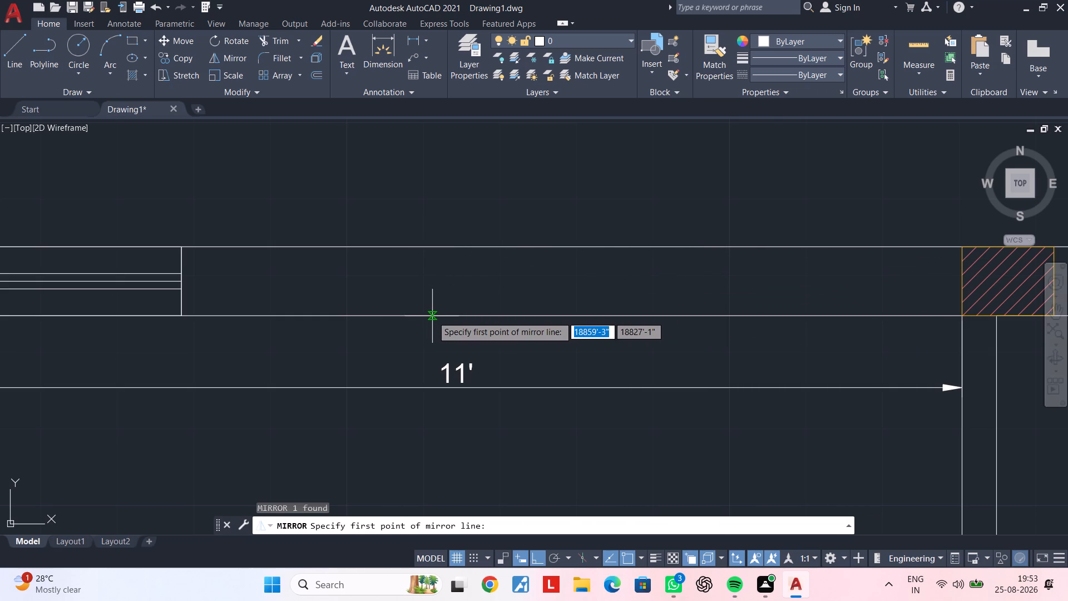
left_click(456, 318)
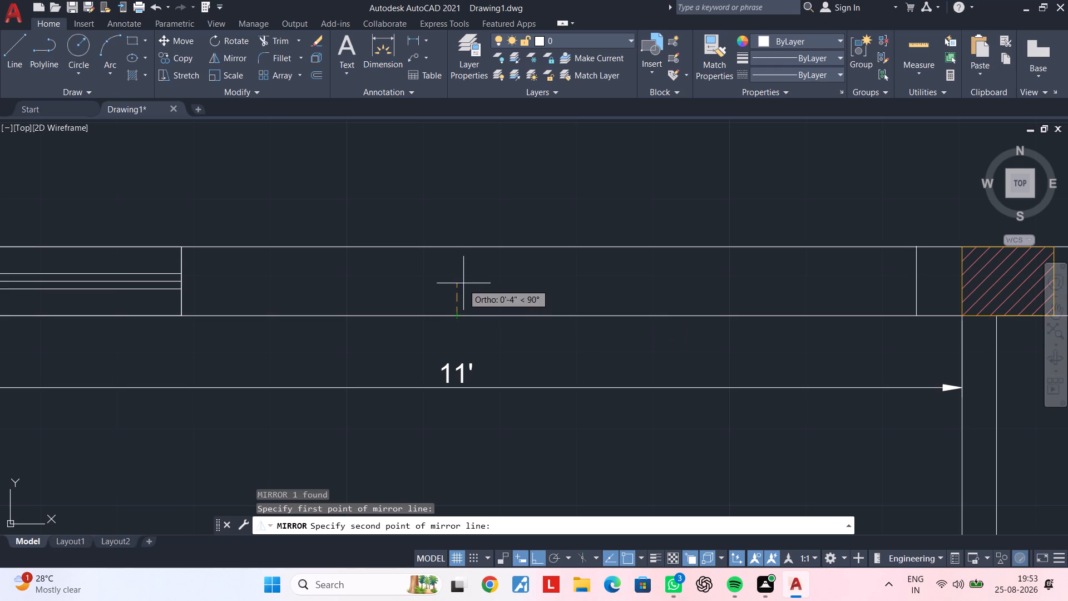
left_click(458, 249)
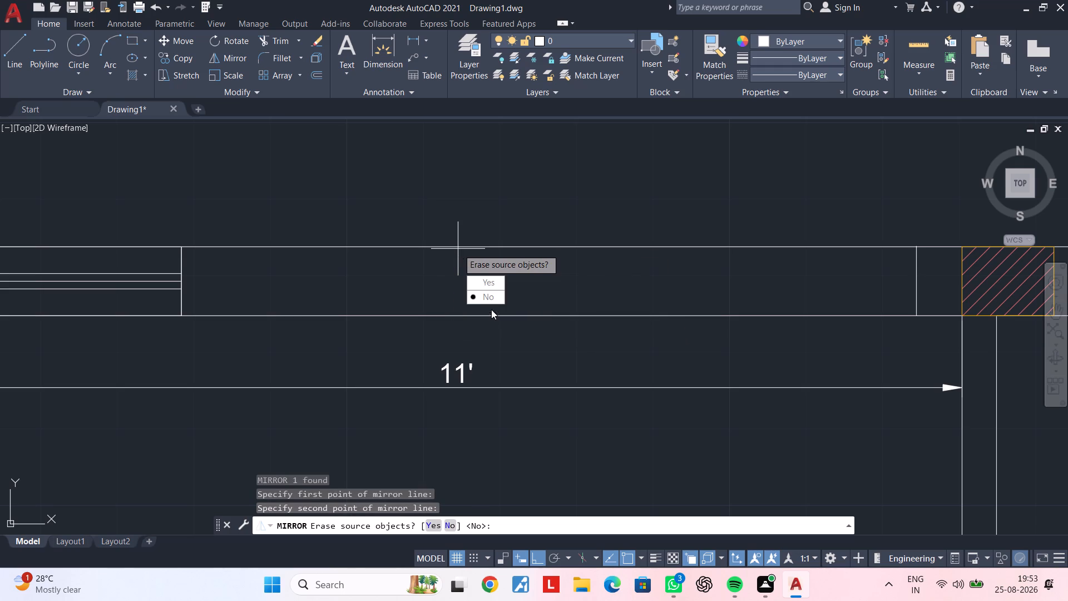
left_click_drag(489, 302, 458, 249)
middle_click_drag(749, 249, 741, 288)
key("Escape")
key("Escape")
Offset the mirrored vertical line near the eastern column 2' to the west within the north wall.
middle_click_drag(783, 308, 839, 309)
key("Escape")
scroll(839, 309, "up", 1)
key("Escape")
type("of")
key("space")
type("2'")
key("Return")
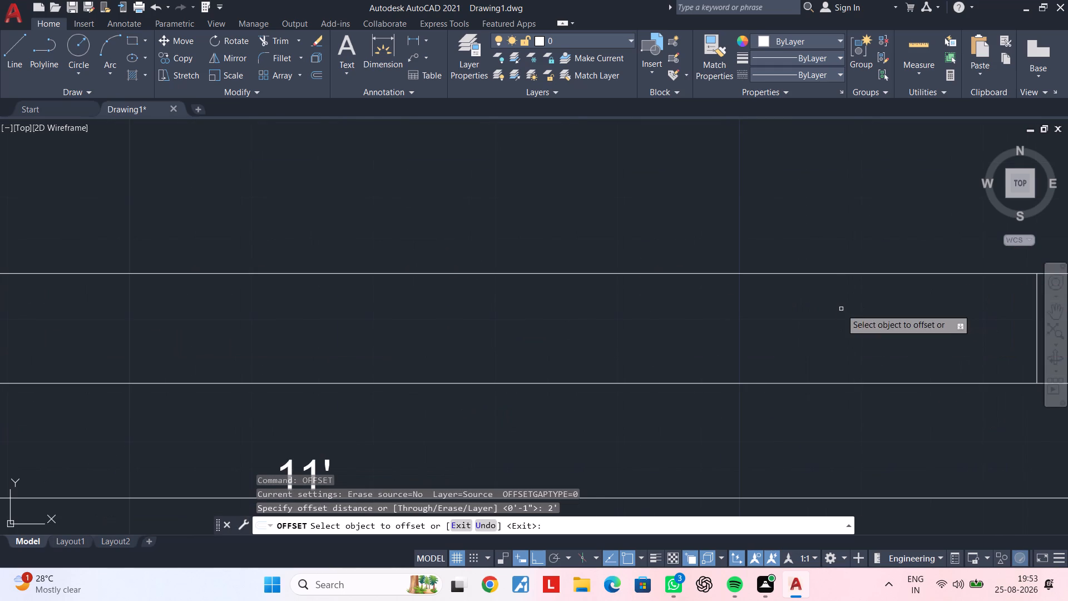
scroll(927, 334, "down", 1)
middle_click_drag(917, 329, 677, 294)
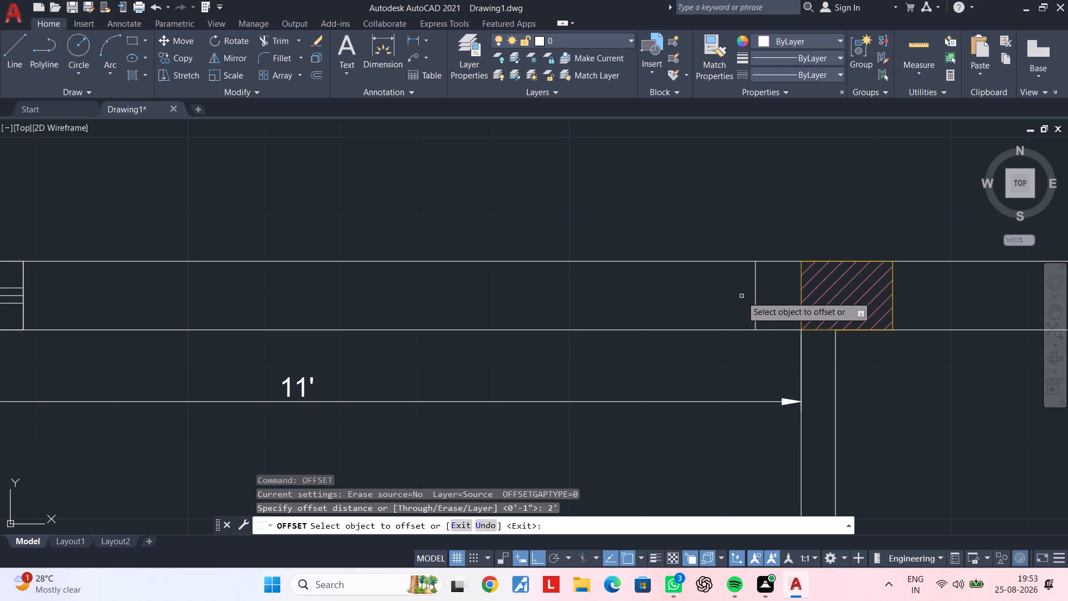
left_click(754, 292)
left_click(479, 292)
scroll(481, 295, "down", 3)
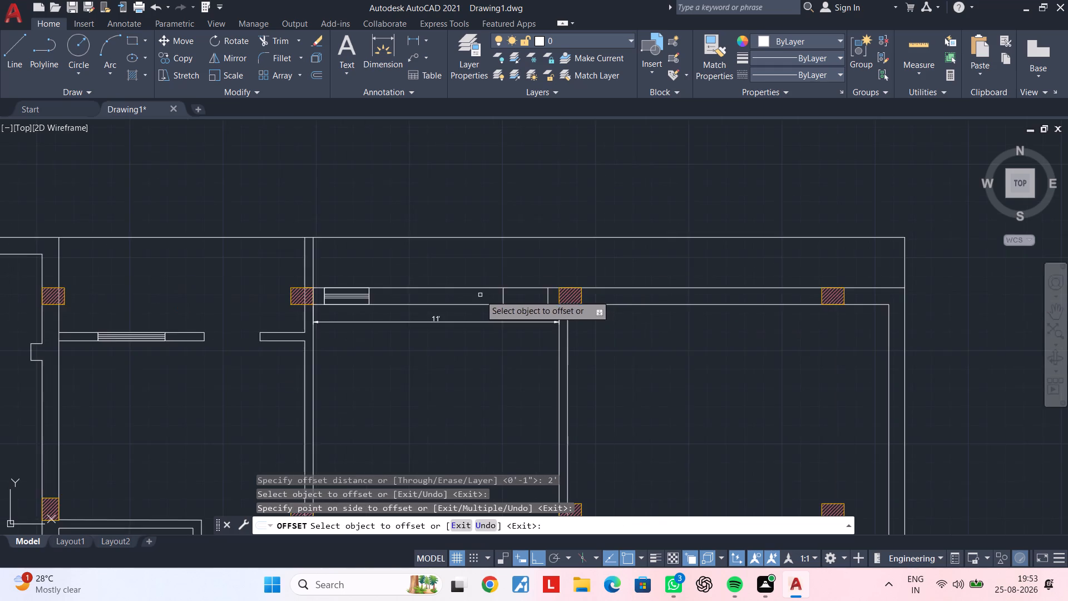
middle_click_drag(479, 295, 550, 283)
scroll(582, 293, "up", 2)
key("Escape")
key("Escape")
Draw a 2'-long rectangle across the north wall's thickness between the two vertical lines west of the eastern column.
middle_click_drag(578, 308, 632, 302)
key("Escape")
key("Escape")
key("Escape")
type("rec")
key("space")
left_click(613, 247)
scroll(688, 271, "up", 2)
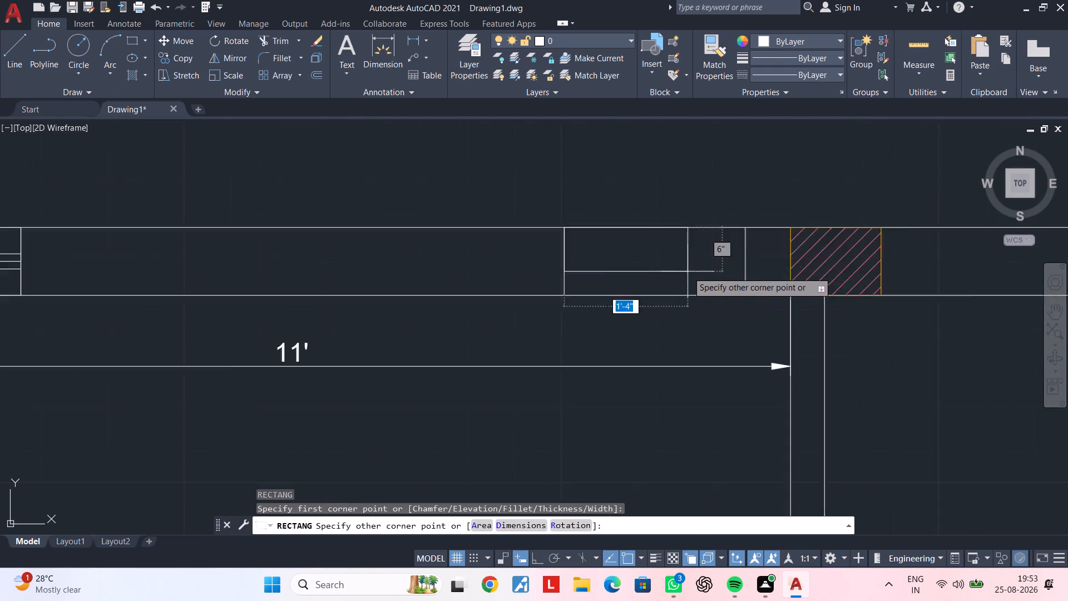
left_click(776, 309)
key("Escape")
key("Escape")
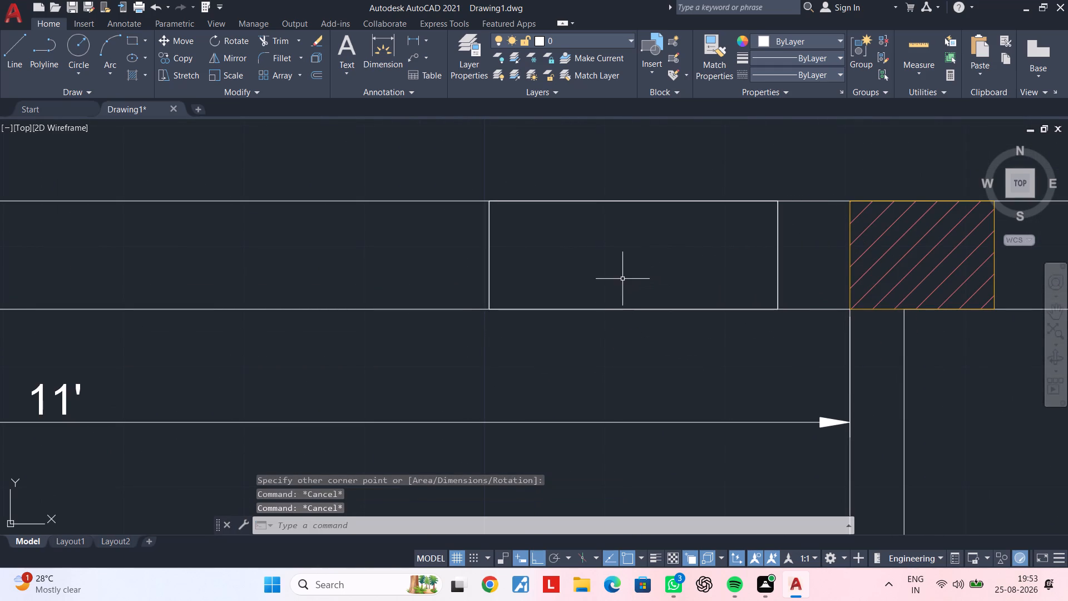
Draw a horizontal centre line between the short-side midpoints of the rectangle west of the eastern column.
middle_click(622, 279)
key("Escape")
key("Escape")
type("l")
key("space")
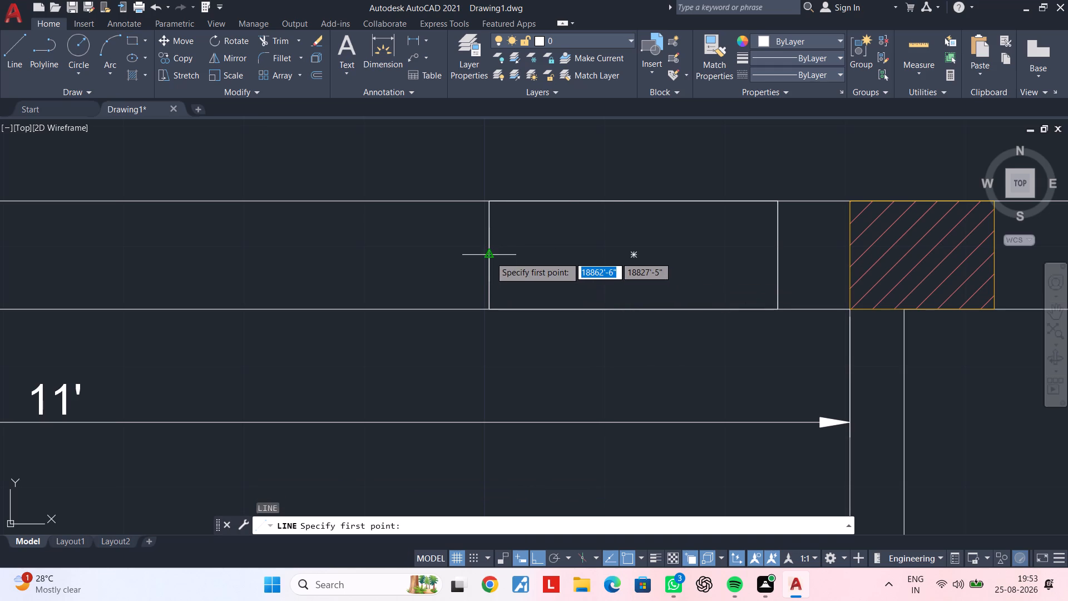
left_click(490, 257)
left_click(774, 257)
key("Escape")
key("Escape")
key("Escape")
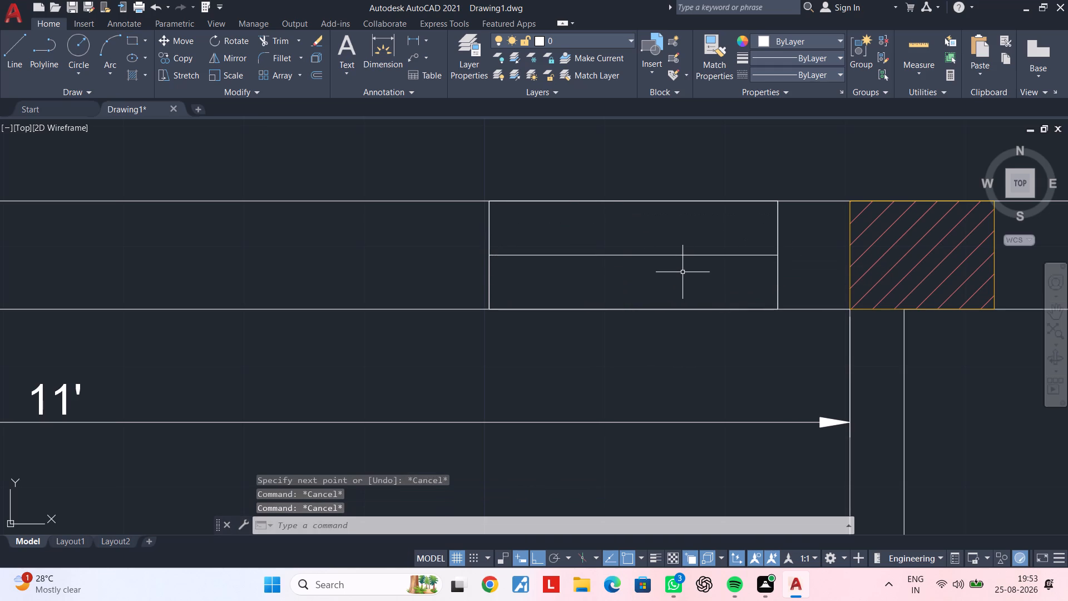
Offset the new window's centre line 1" to the north and 1" to the south.
type("of 1\"")
key("Return")
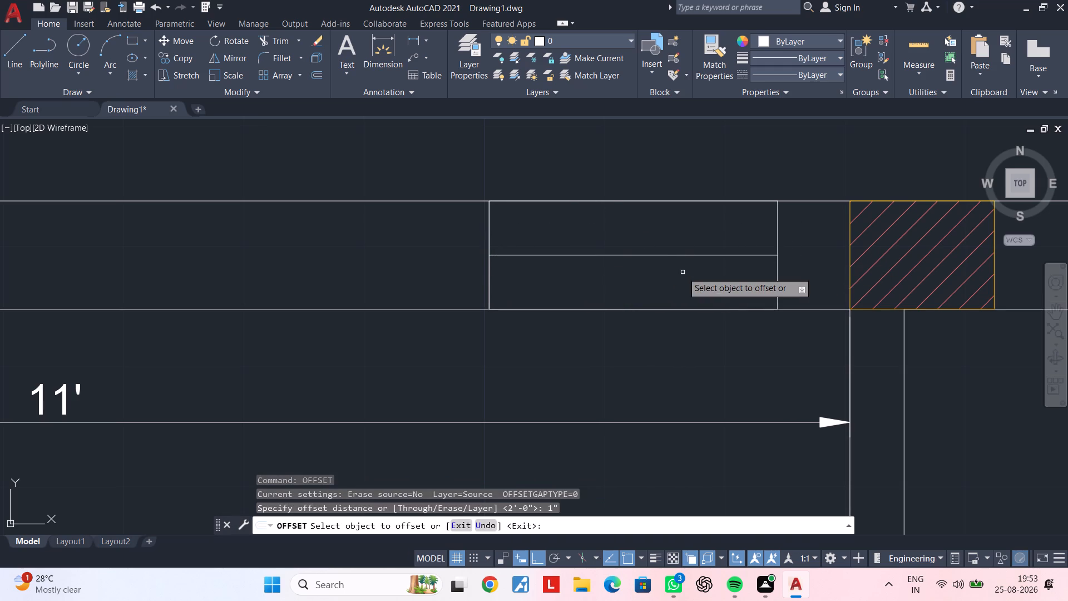
left_click(641, 254)
left_click(642, 234)
left_click(645, 255)
left_click(647, 271)
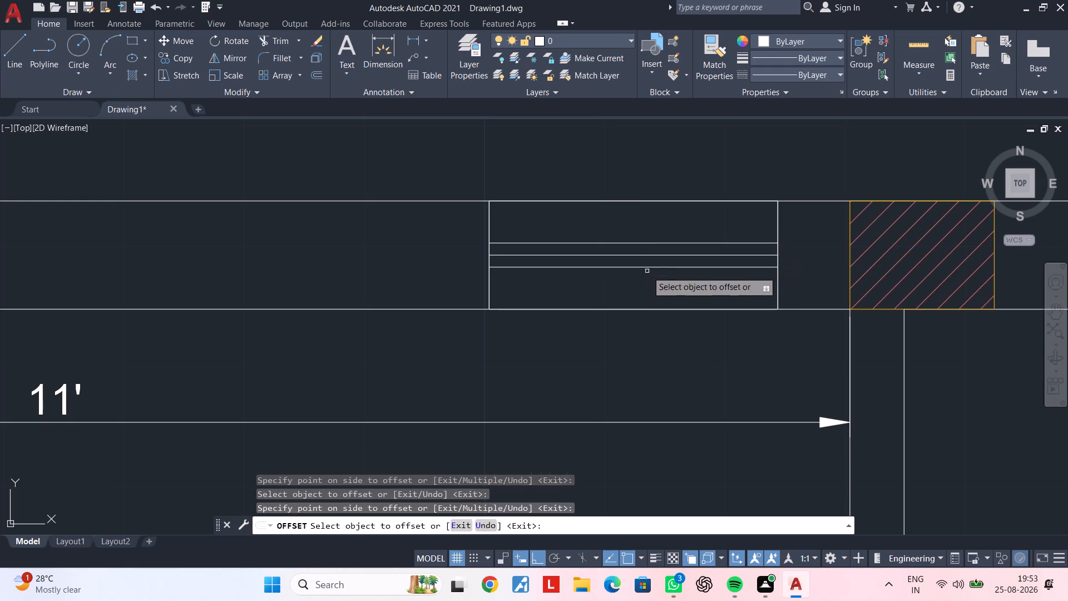
key("Escape")
Delete the 11' dimension below the north wall between the two columns.
scroll(633, 304, "down", 3)
middle_click_drag(629, 307, 679, 295)
key("Escape")
left_click_drag(595, 360, 592, 352)
left_click(558, 311)
key("Delete")
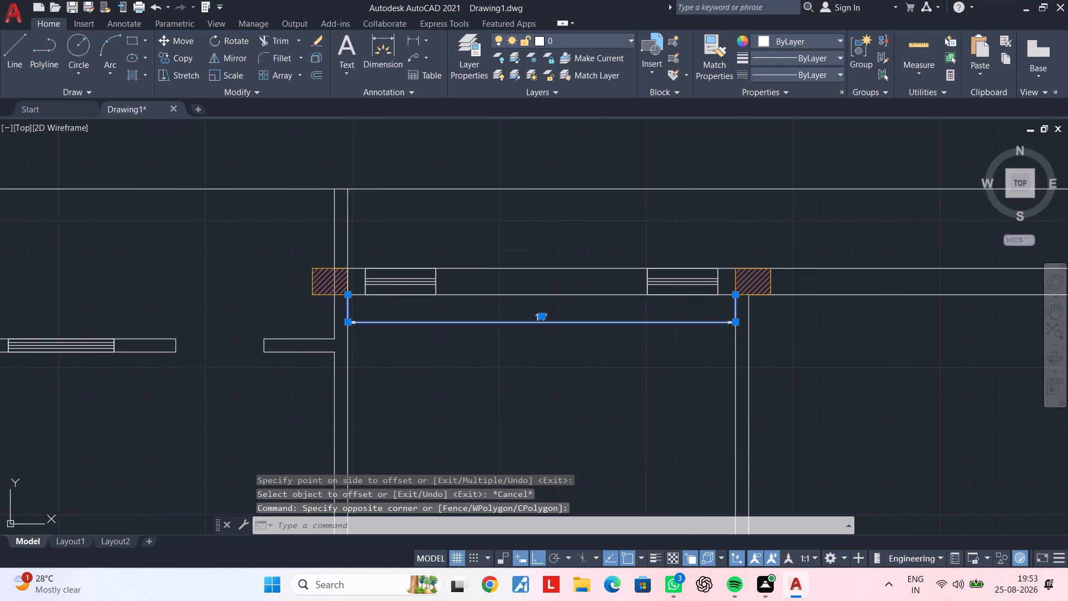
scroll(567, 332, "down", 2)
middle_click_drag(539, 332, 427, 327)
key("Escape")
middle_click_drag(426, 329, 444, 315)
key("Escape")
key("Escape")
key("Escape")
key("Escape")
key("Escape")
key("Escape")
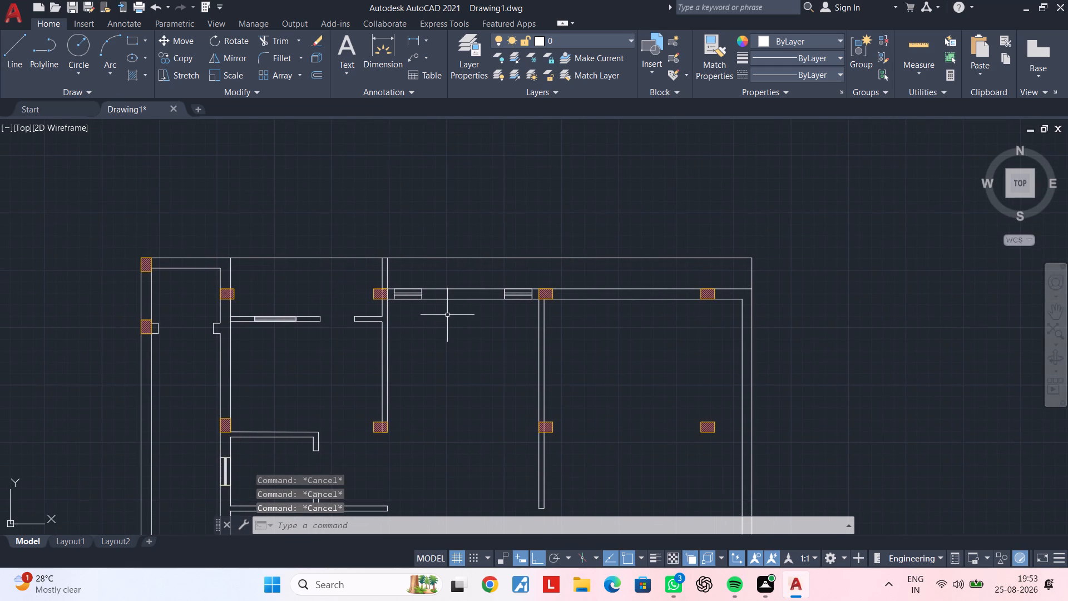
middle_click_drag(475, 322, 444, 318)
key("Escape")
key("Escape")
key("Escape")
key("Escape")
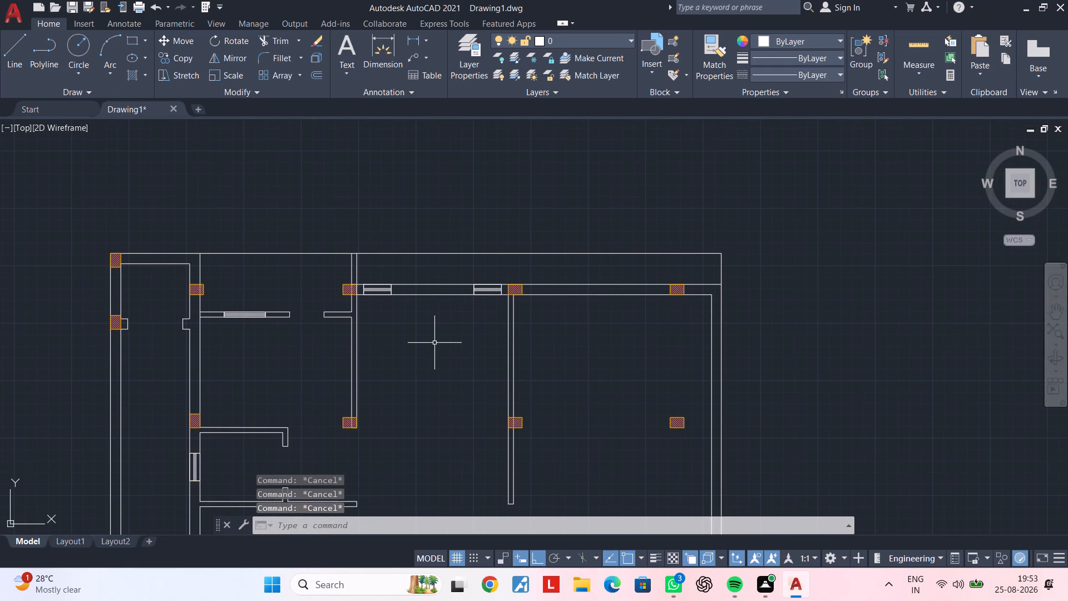
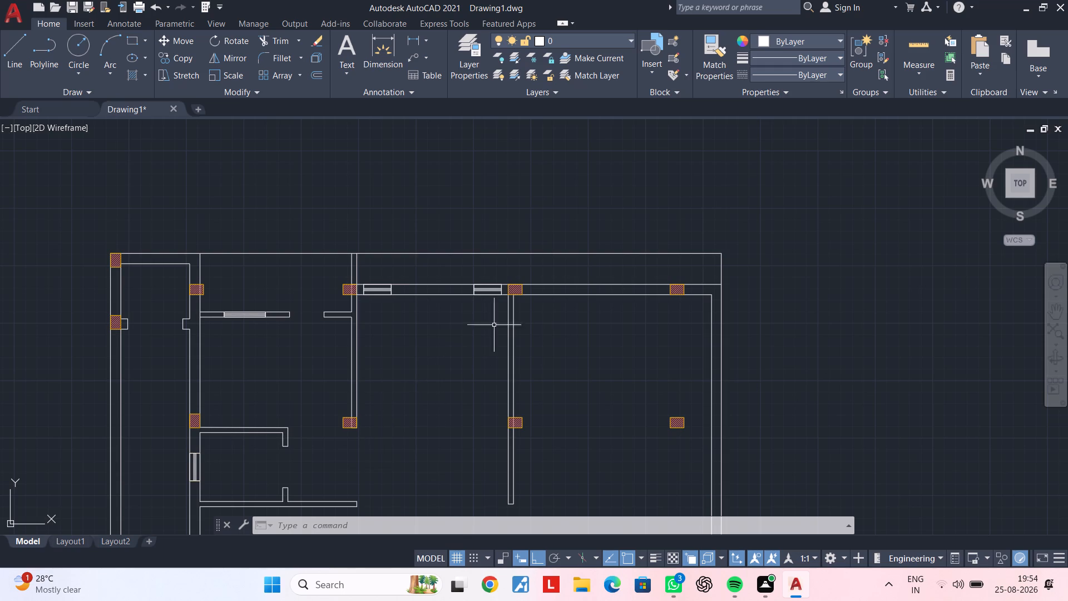
Draw a 9" vertical line across the north wall's thickness along the west edge of the column above the interior wall.
middle_click_drag(448, 299, 485, 240)
scroll(548, 225, "up", 2)
middle_click_drag(555, 288, 590, 245)
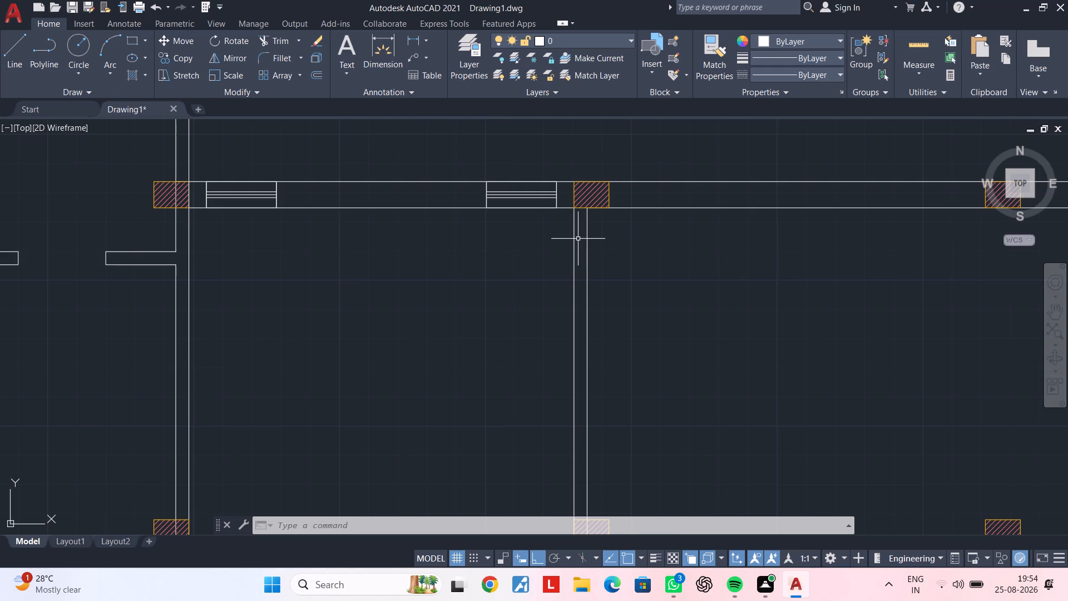
scroll(563, 181, "up", 2)
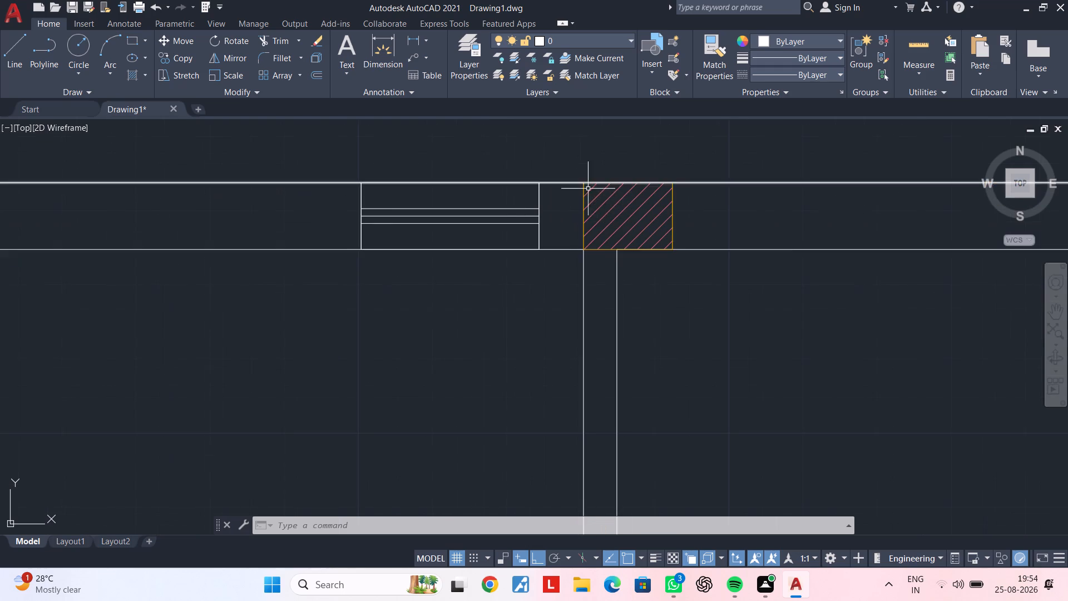
middle_click_drag(601, 194, 663, 194)
key("Escape")
key("Escape")
type("l")
key("space")
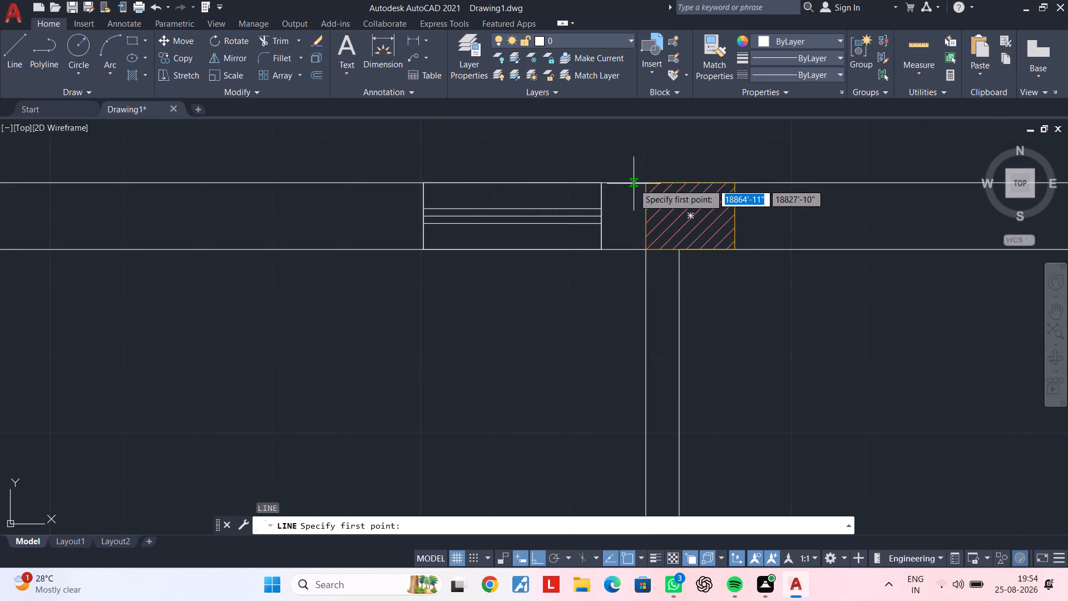
left_click(645, 181)
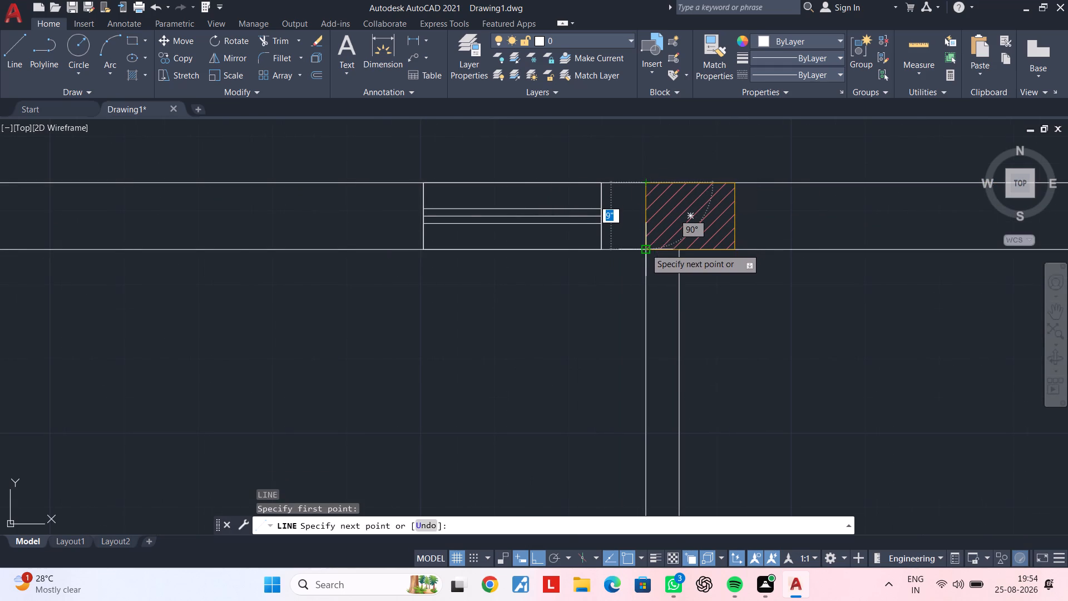
left_click(645, 248)
key("Escape")
Examine the north wall, the eastern rooms and the interior walls for places that still need openings or windows.
scroll(685, 247, "down", 2)
scroll(652, 233, "up", 4)
scroll(731, 262, "up", 3)
scroll(731, 262, "down", 2)
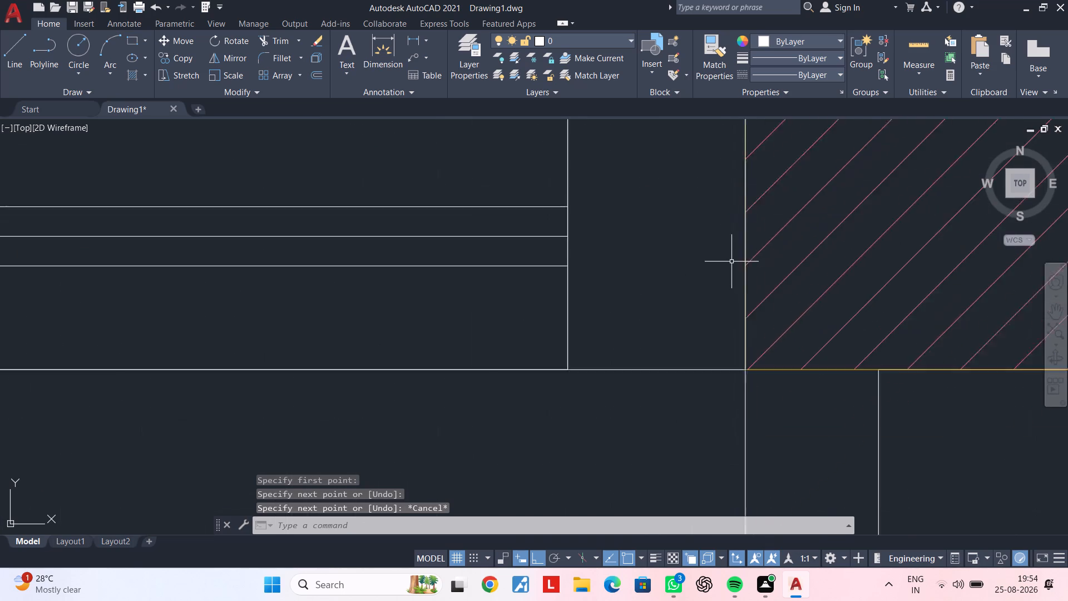
scroll(731, 262, "down", 2)
middle_click_drag(712, 250, 790, 230)
scroll(773, 231, "down", 2)
middle_click_drag(779, 239, 671, 246)
key("Escape")
key("Escape")
key("Escape")
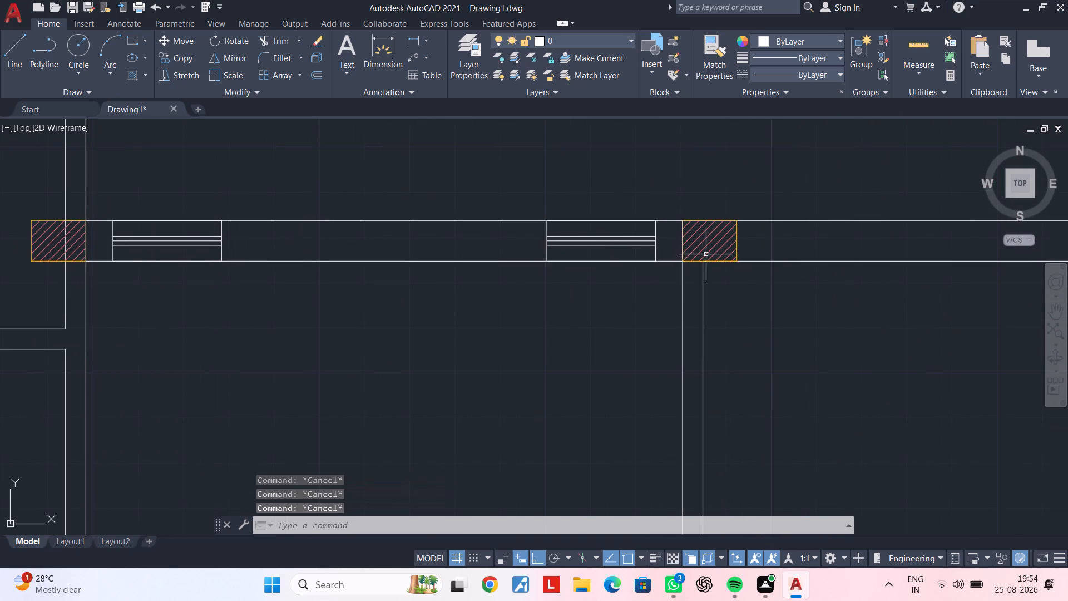
middle_click_drag(709, 254, 639, 258)
middle_click_drag(813, 253, 559, 258)
scroll(678, 268, "down", 1)
middle_click_drag(649, 263, 589, 260)
key("Escape")
key("Escape")
key("Escape")
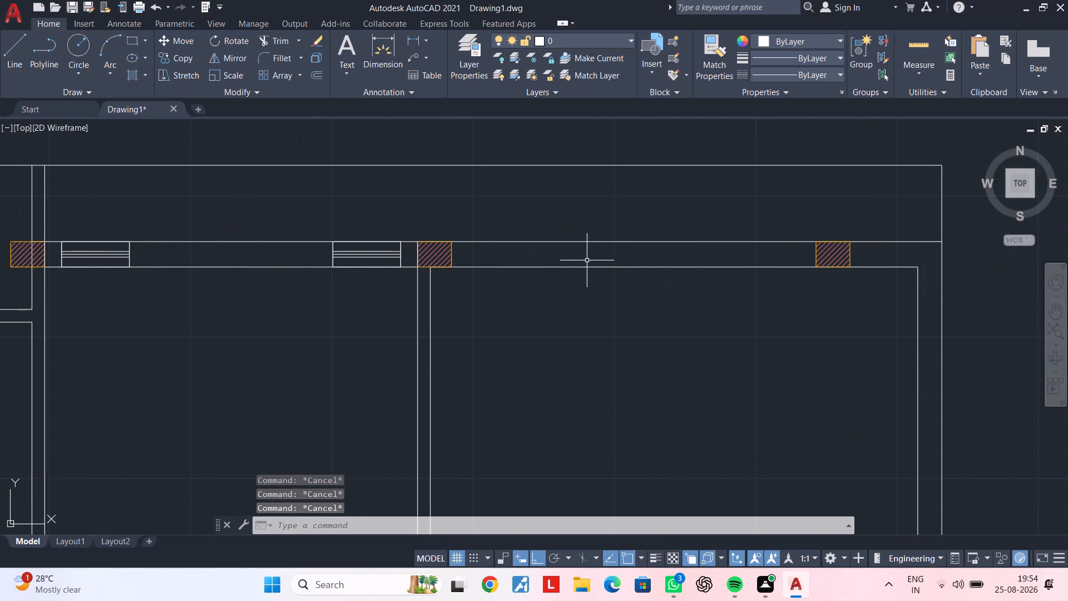
scroll(633, 275, "down", 2)
middle_click_drag(637, 275, 641, 206)
middle_click_drag(642, 244, 656, 228)
scroll(656, 228, "up", 1)
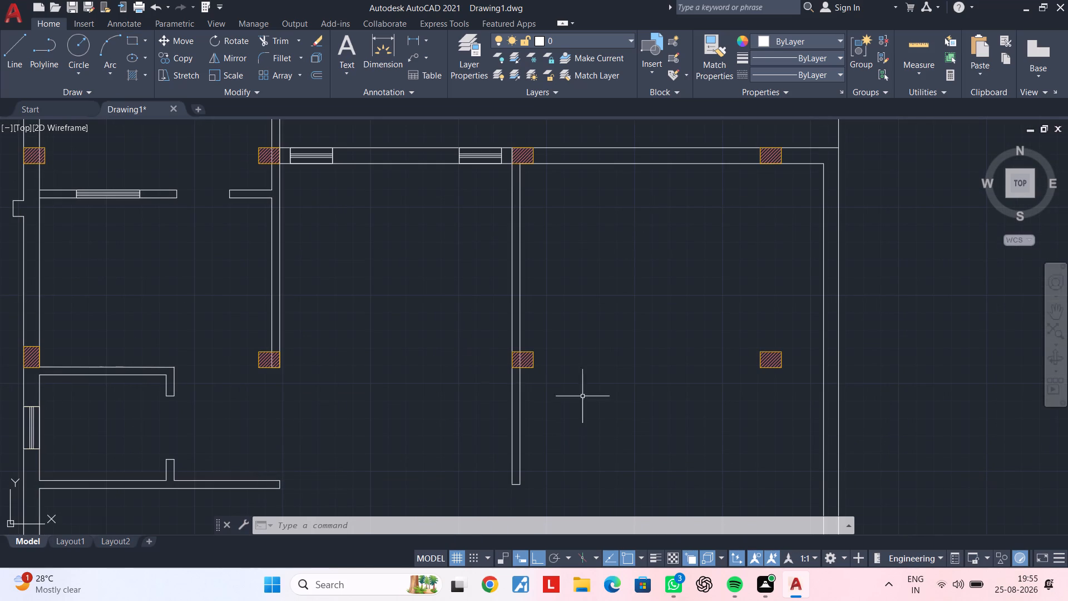
scroll(833, 248, "up", 1)
middle_click_drag(831, 253, 788, 371)
middle_click_drag(775, 346, 753, 345)
key("Escape")
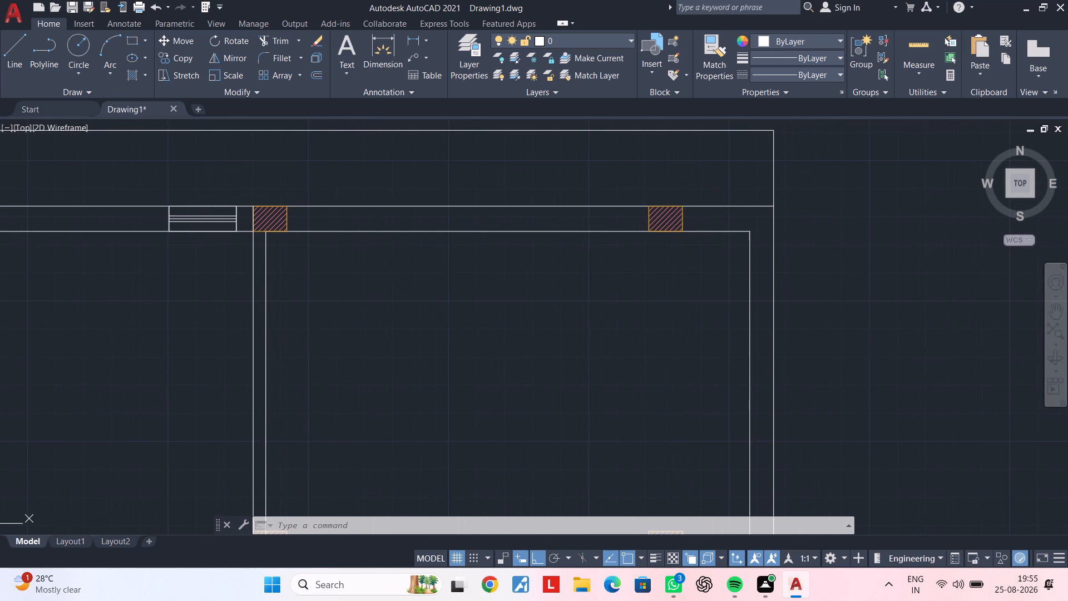
key("Escape")
key("Escape")
key("Escape")
key("Escape")
key("Escape")
key("Escape")
key("Escape")
key("Escape")
key("Escape")
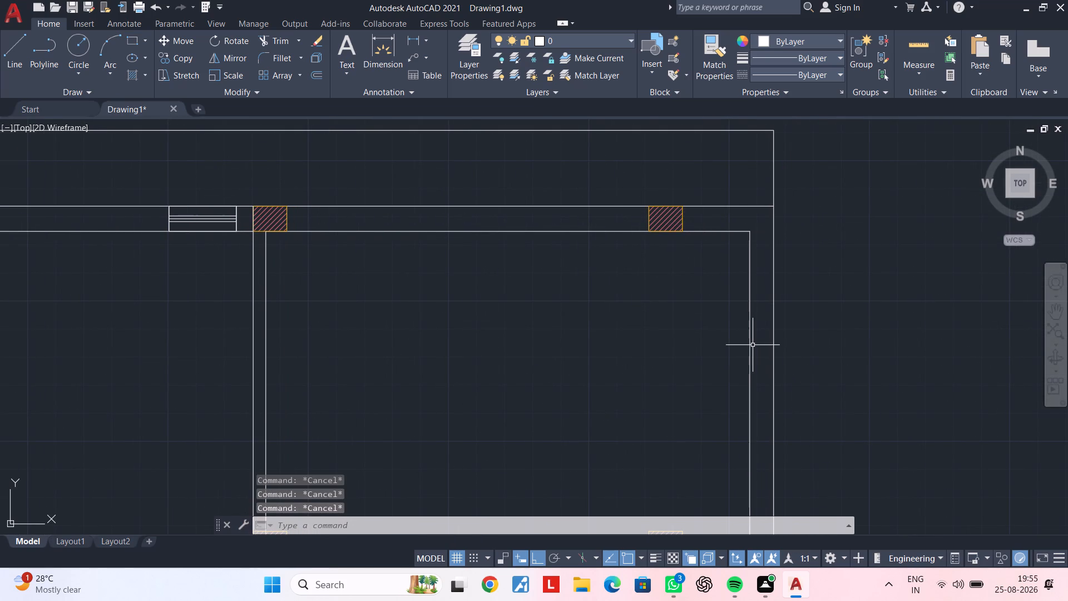
scroll(753, 345, "down", 2)
middle_click_drag(756, 348, 756, 244)
scroll(762, 361, "down", 1)
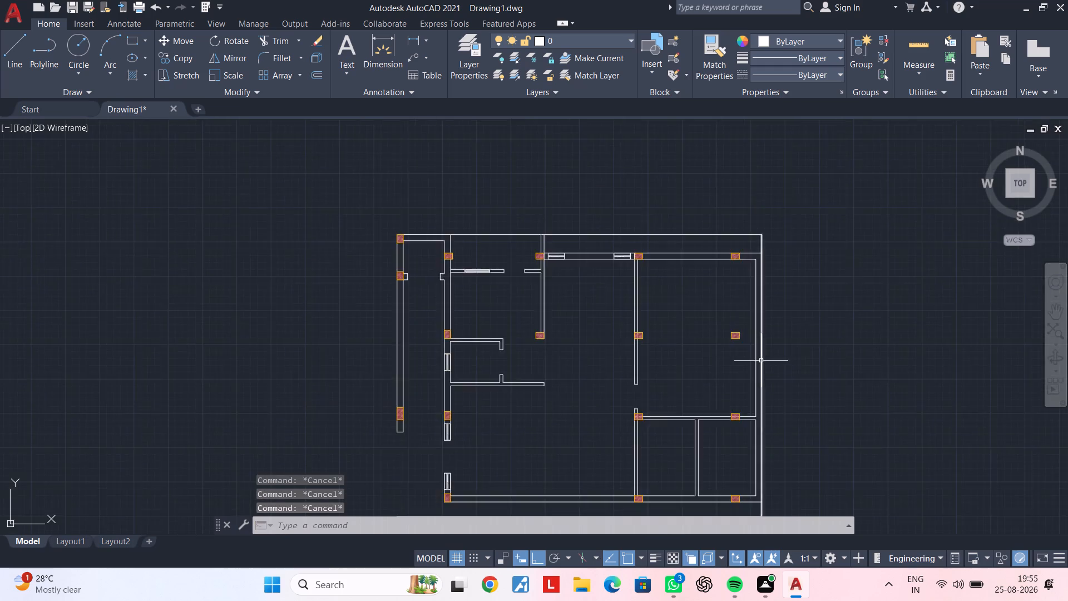
scroll(761, 361, "down", 1)
middle_click_drag(760, 350, 788, 272)
scroll(666, 312, "up", 3)
middle_click_drag(666, 314, 669, 406)
middle_click_drag(739, 371, 646, 349)
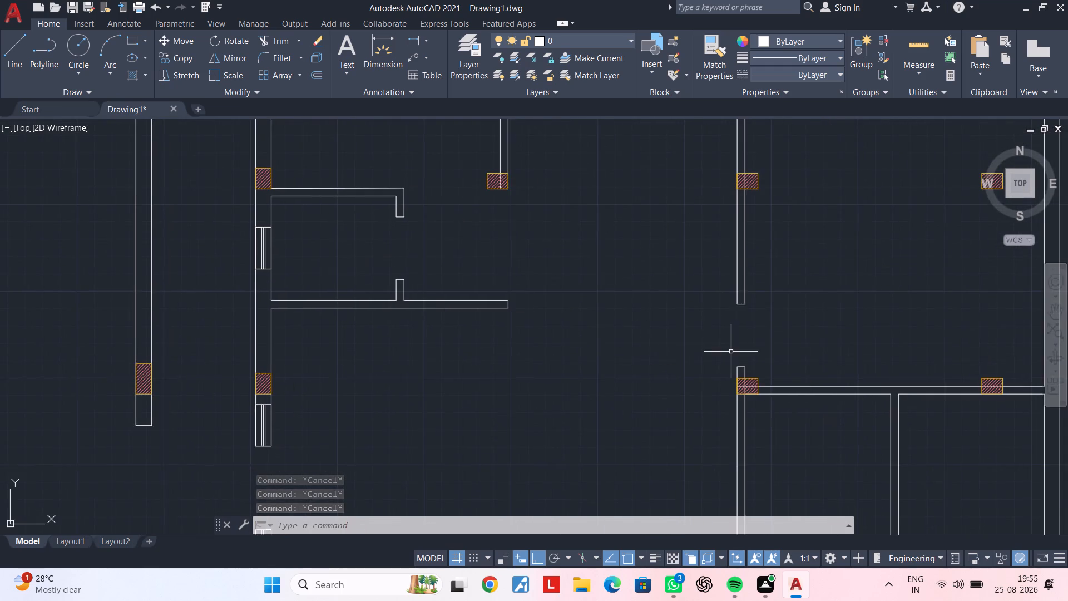
Measure the gap in the interior north-south wall just north of the column at the small southern rooms.
scroll(731, 352, "up", 1)
middle_click_drag(743, 319, 719, 357)
left_click(414, 38)
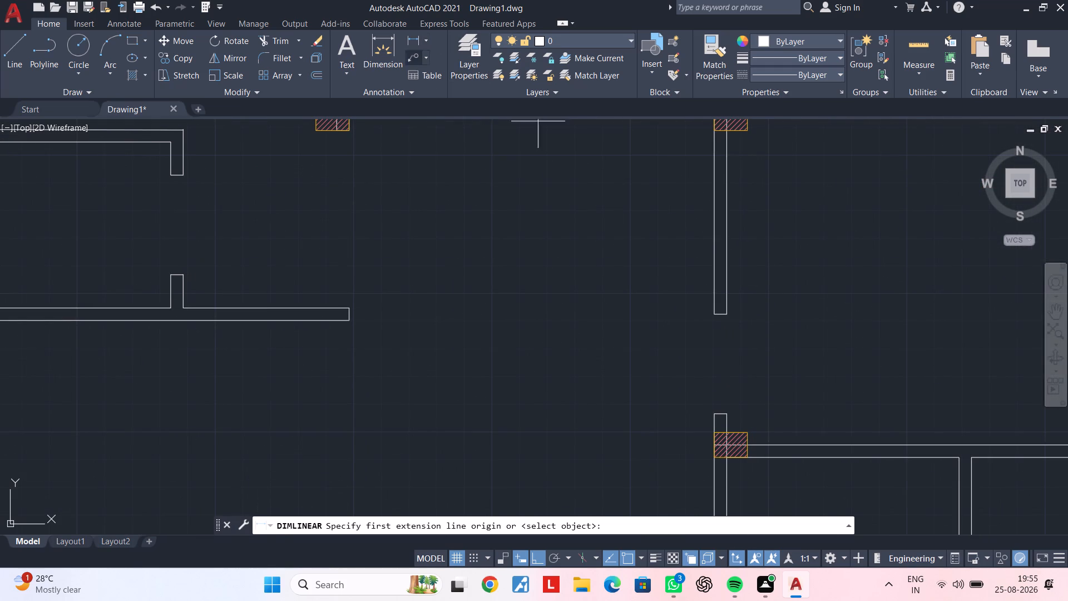
left_click(722, 314)
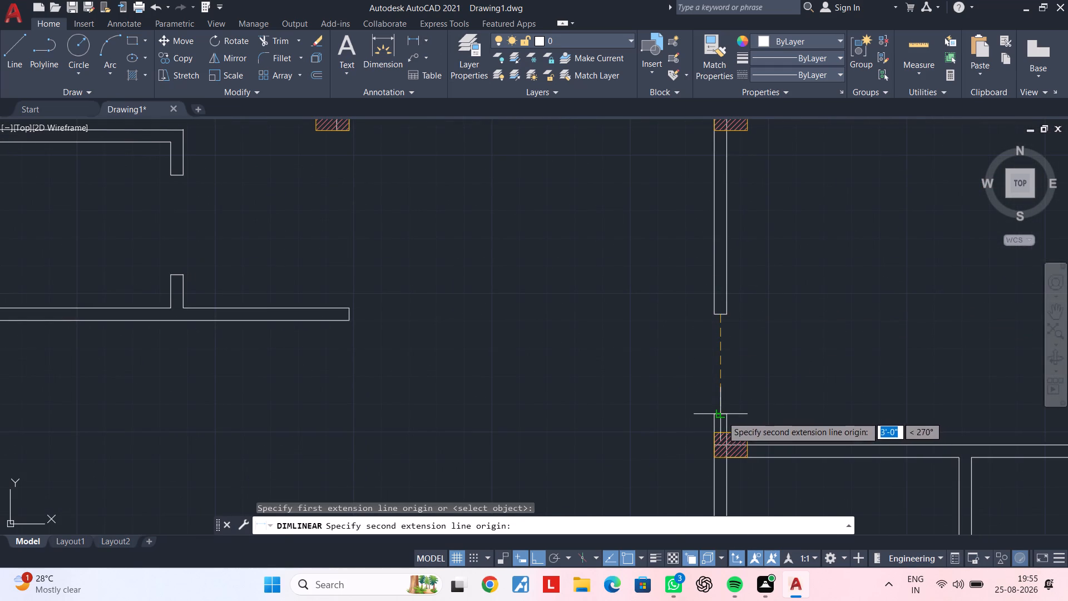
left_click(717, 416)
scroll(717, 410, "up", 2)
key("Escape")
scroll(635, 404, "down", 1)
middle_click_drag(641, 403, 734, 385)
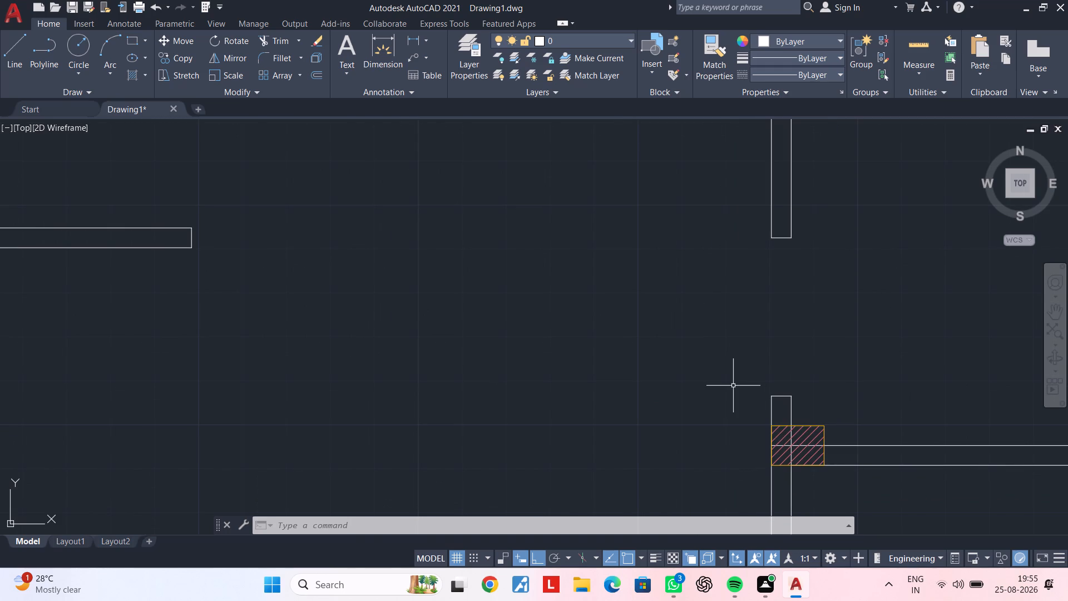
key("Escape")
key("Escape")
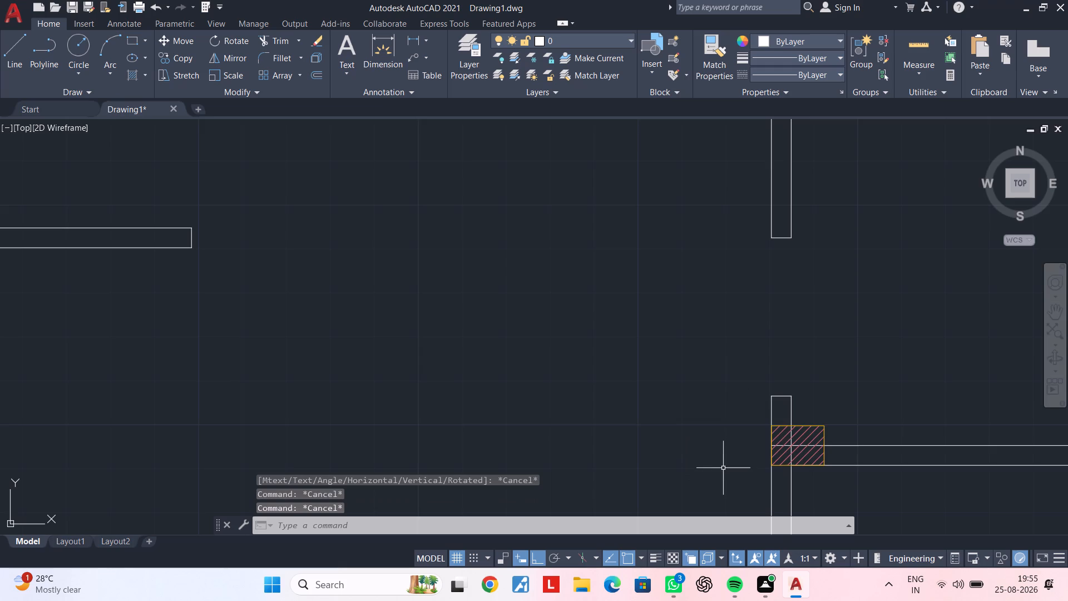
Draw a vertical line across the south wall's thickness at the east edge of the southwest corner column.
scroll(722, 377, "down", 2)
middle_click_drag(769, 380, 625, 289)
middle_click_drag(646, 305, 657, 242)
middle_click_drag(649, 347, 655, 321)
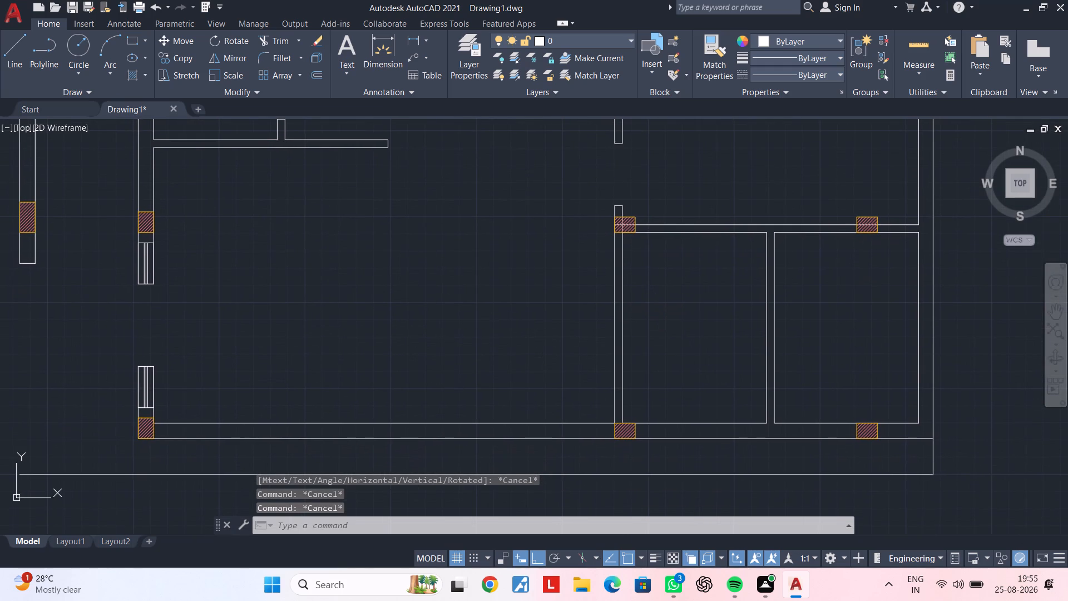
key("Escape")
middle_click_drag(675, 318, 725, 274)
middle_click_drag(354, 358, 451, 332)
scroll(318, 396, "up", 1)
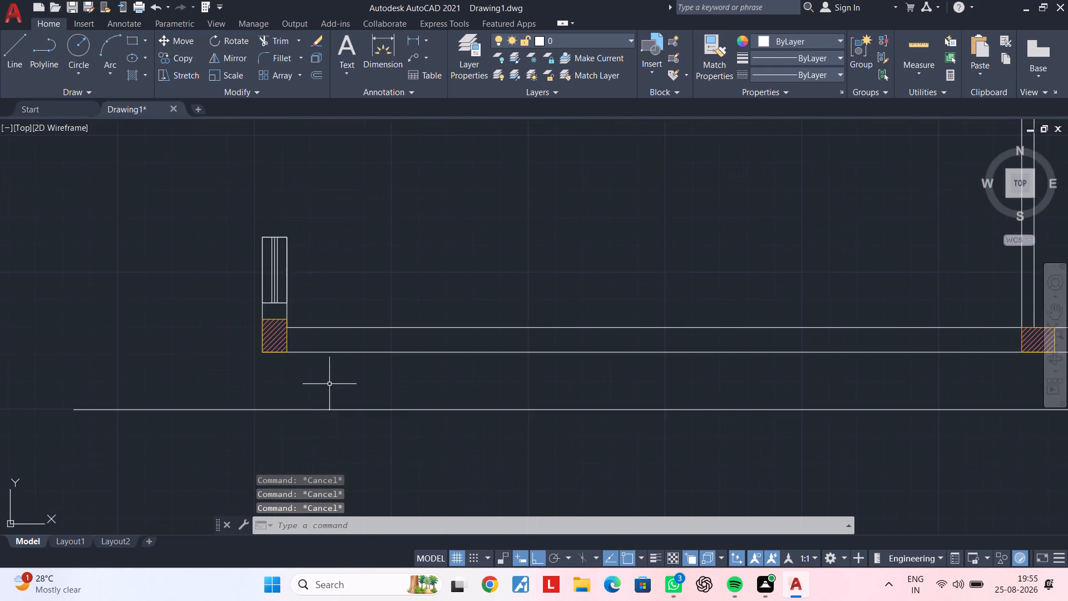
middle_click_drag(348, 377, 447, 368)
key("Escape")
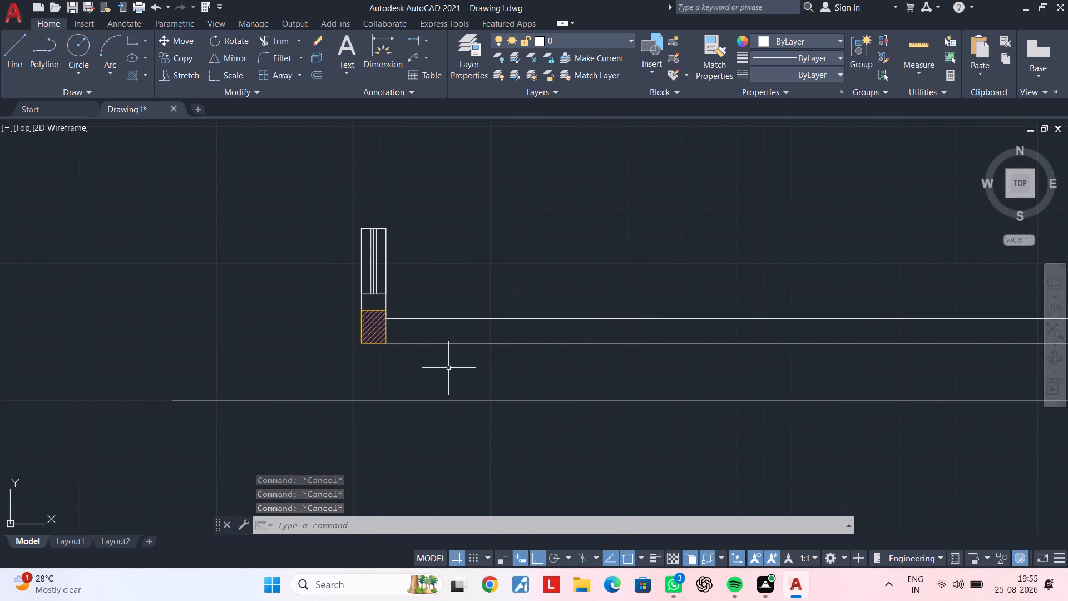
key("Escape")
key("Escape")
scroll(370, 331, "up", 1)
middle_click_drag(433, 336, 349, 329)
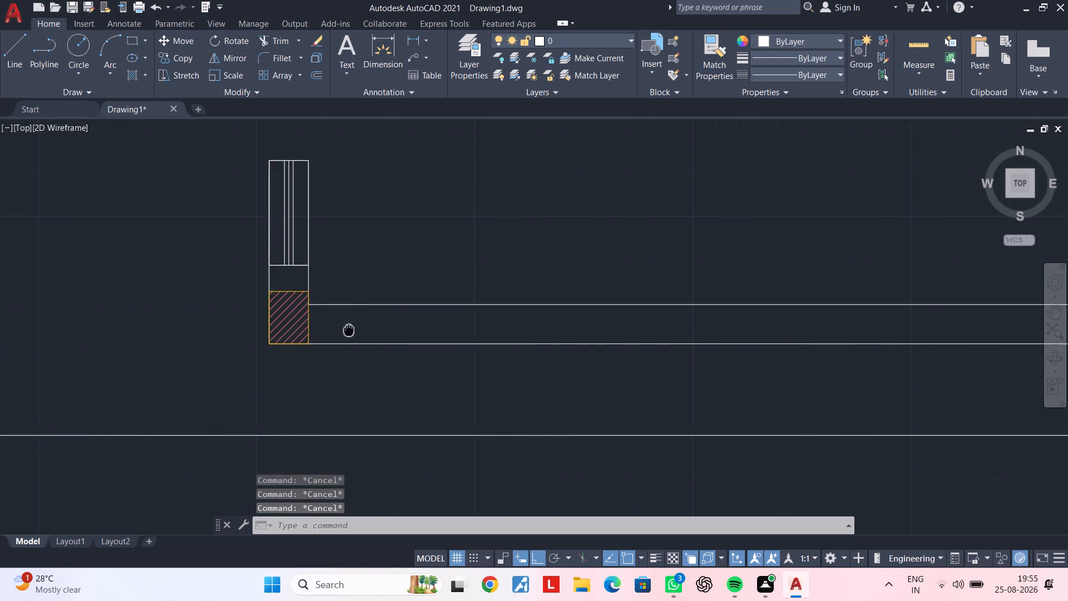
middle_click_drag(349, 329, 340, 331)
key("Escape")
key("Escape")
key("Escape")
key("Escape")
key("Escape")
middle_click_drag(324, 357, 385, 358)
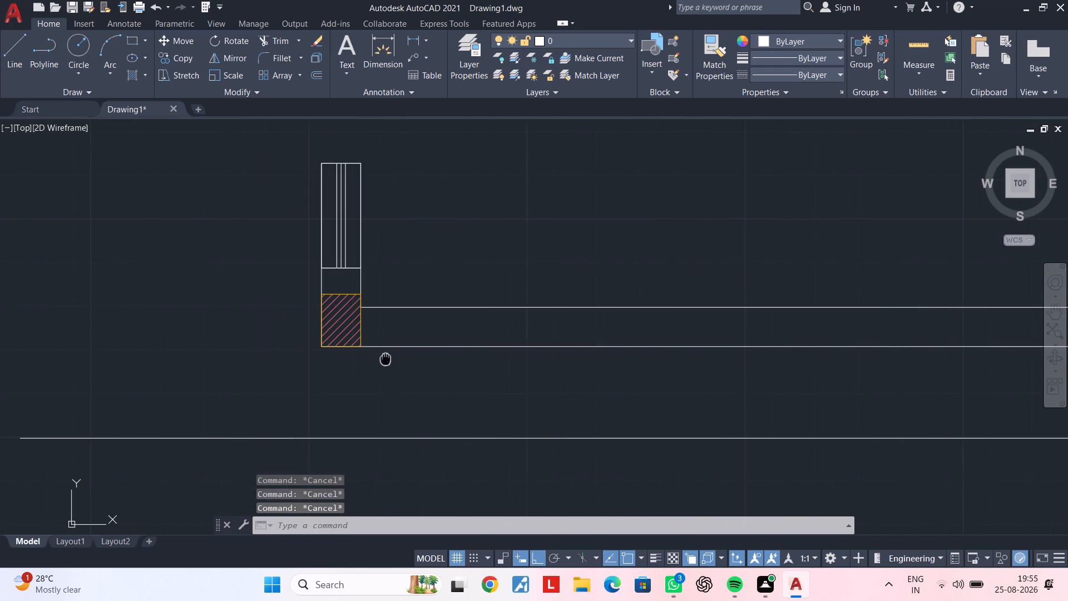
middle_click_drag(385, 358, 387, 358)
key("Escape")
key("Escape")
key("Escape")
key("Escape")
type("l")
key("space")
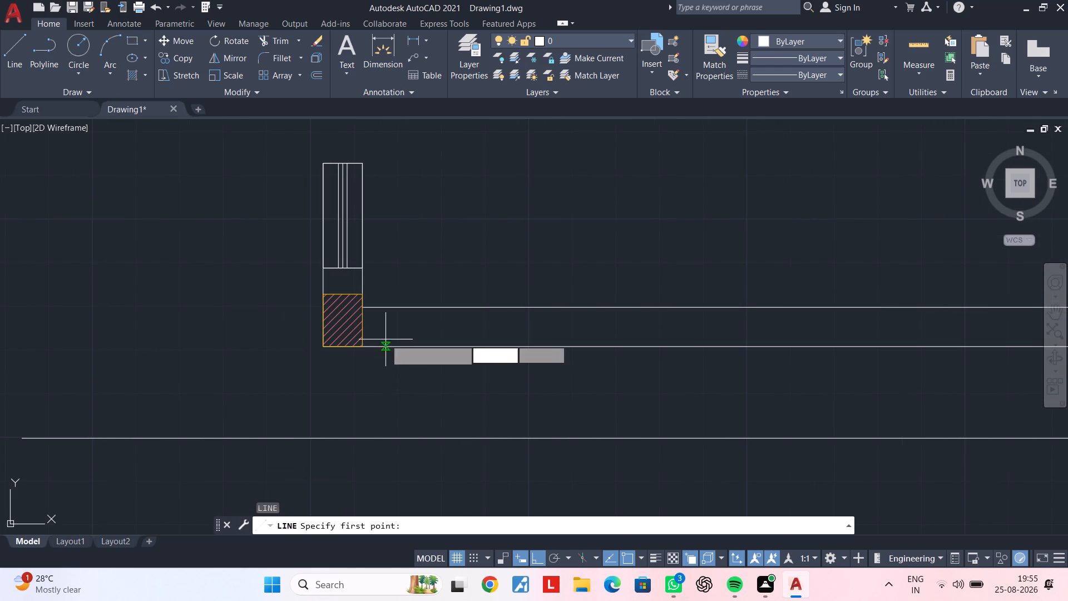
scroll(355, 317, "up", 2)
left_click(366, 286)
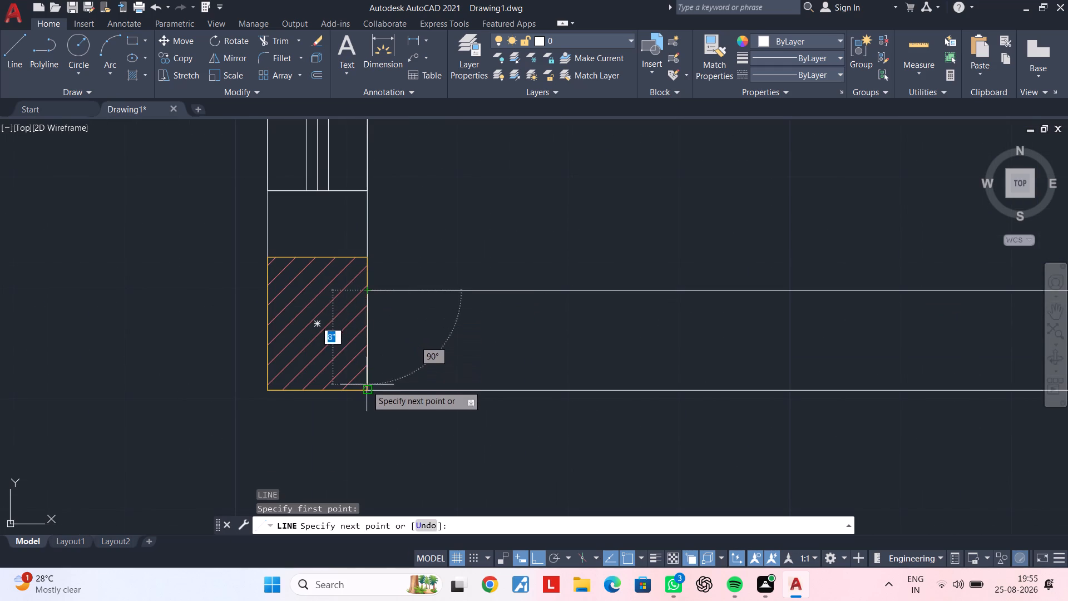
left_click(367, 389)
key("Escape")
key("Escape")
Offset the line at the southwest column's edge 2' to the east.
type("of")
key("space")
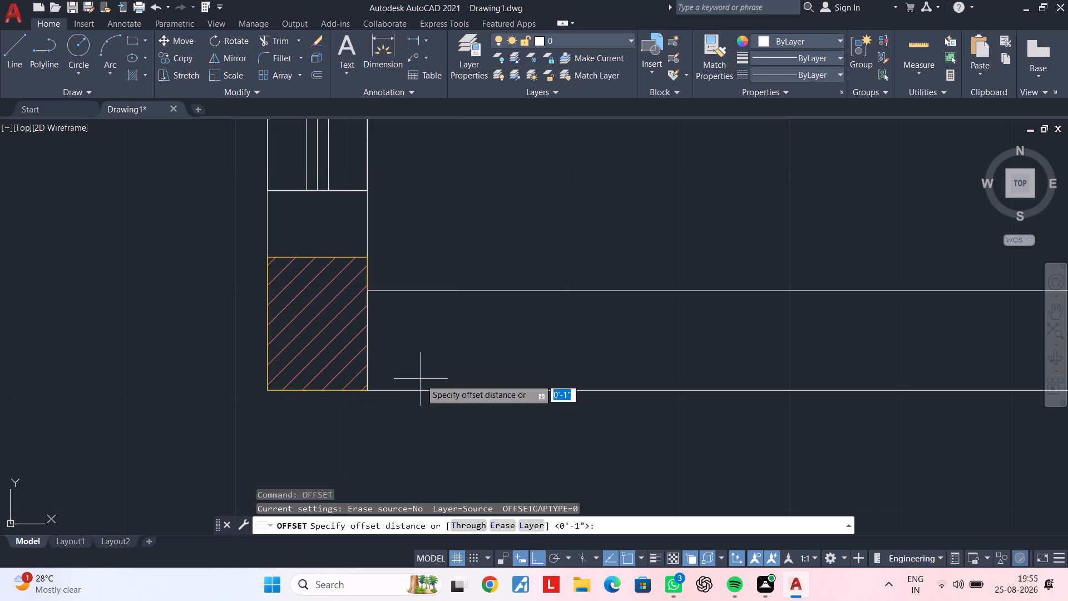
type("2'")
key("Return")
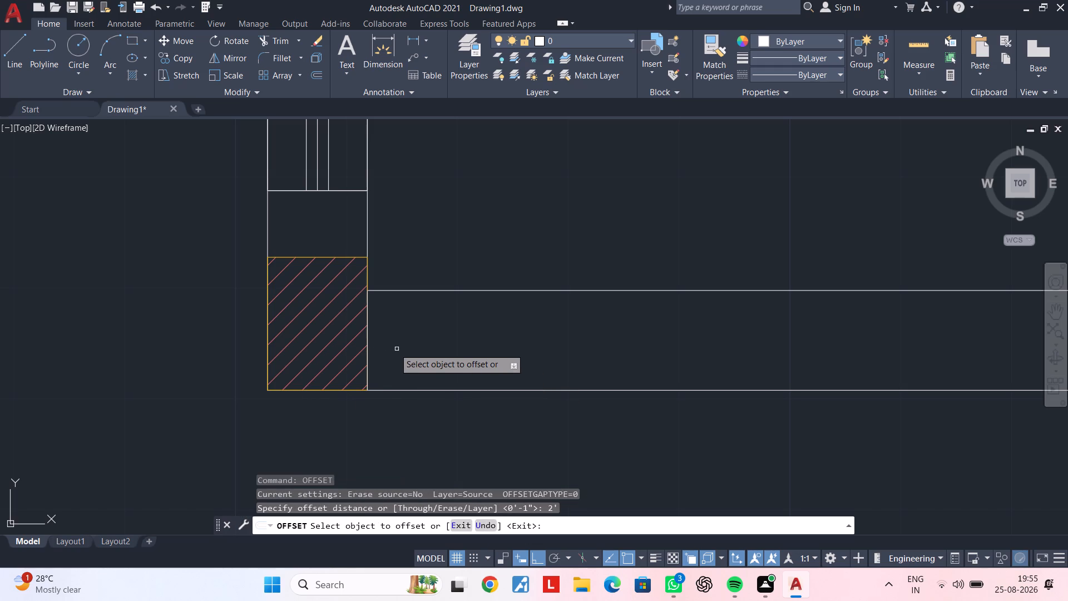
left_click(369, 342)
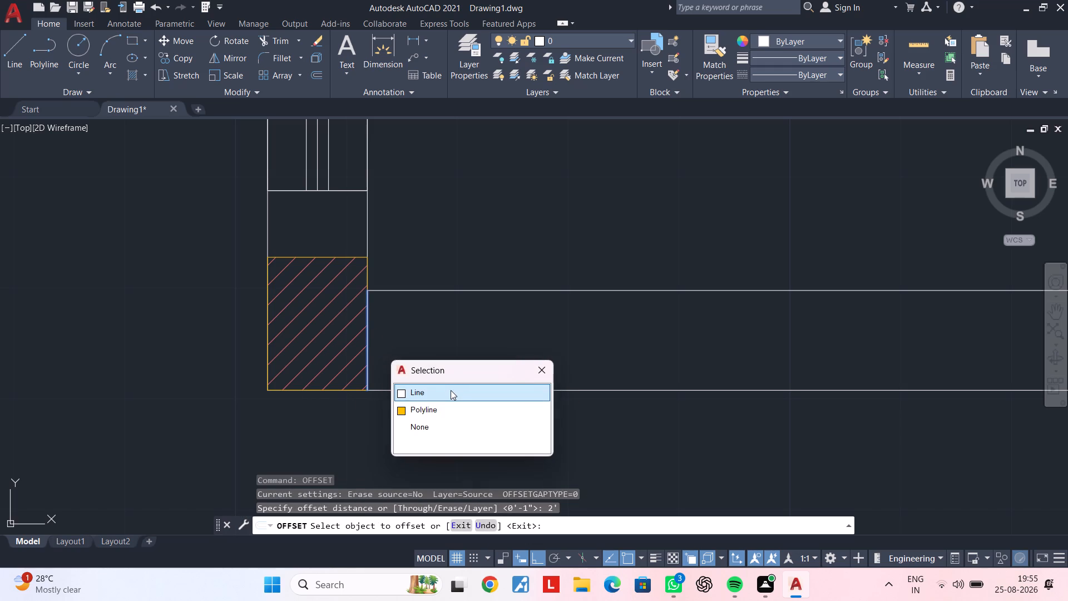
left_click(451, 393)
left_click(554, 362)
scroll(612, 362, "down", 2)
middle_click_drag(682, 360, 421, 347)
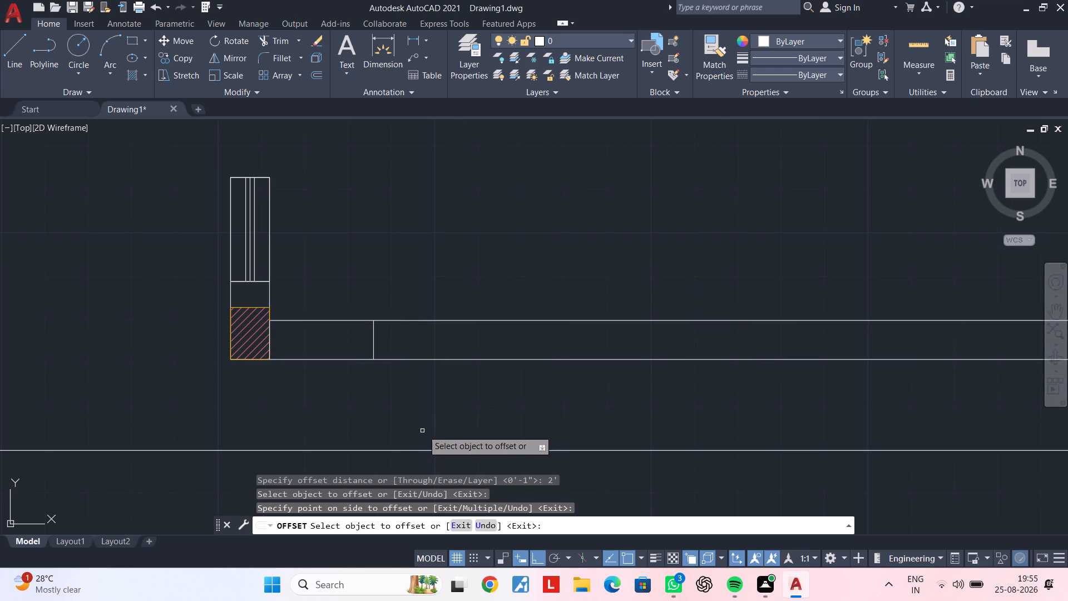
scroll(442, 355, "down", 1)
middle_click_drag(429, 353, 256, 337)
key("Escape")
key("Escape")
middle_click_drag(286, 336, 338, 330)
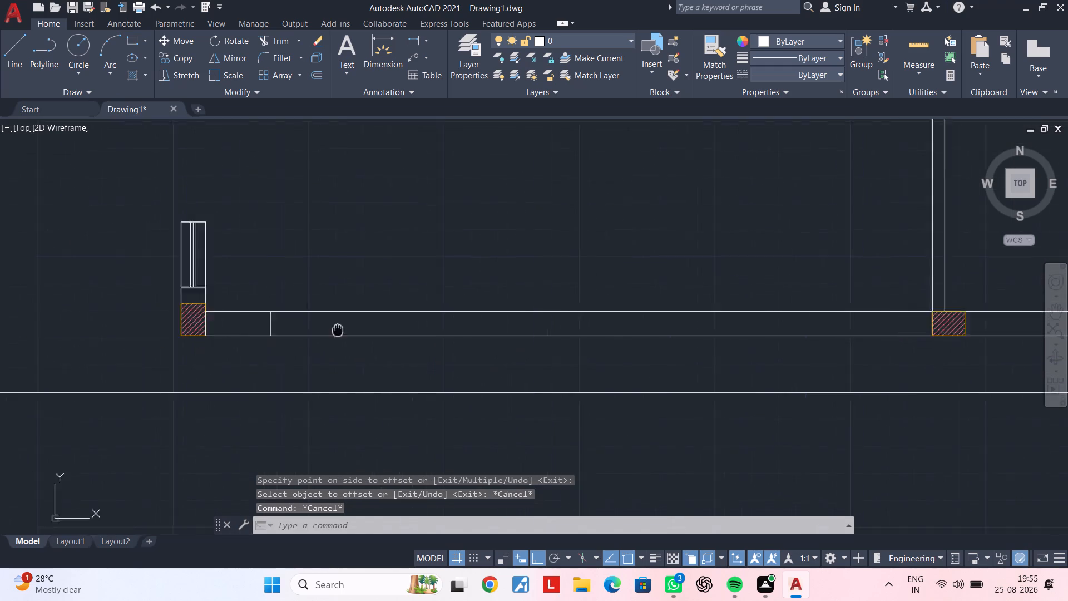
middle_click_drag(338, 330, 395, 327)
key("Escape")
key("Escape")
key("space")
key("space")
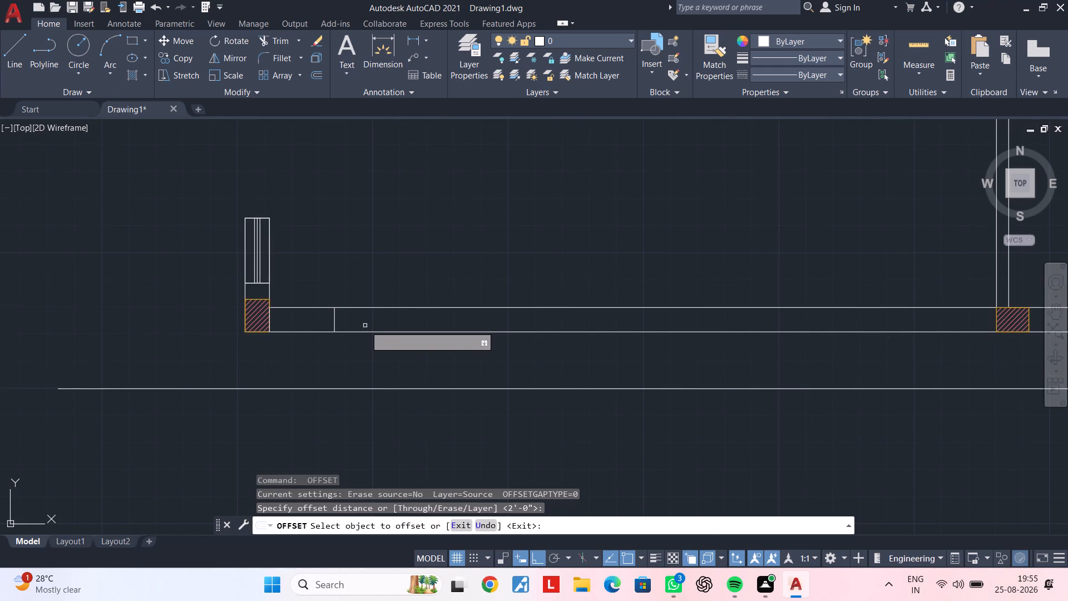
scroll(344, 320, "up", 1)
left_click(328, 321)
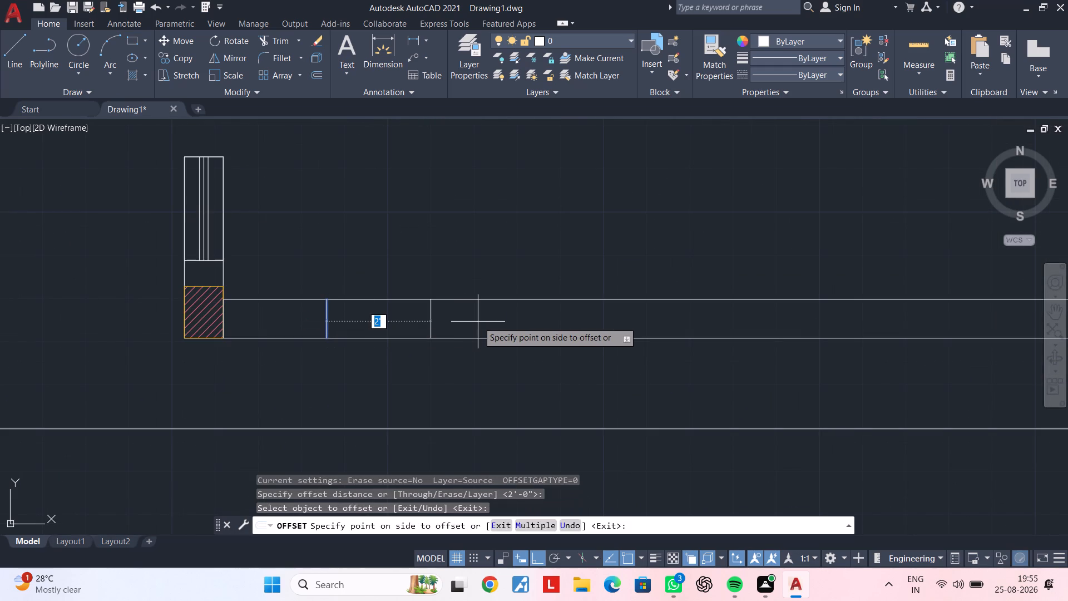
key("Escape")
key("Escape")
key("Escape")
Offset the line standing 2' east of the southwest column a further 2'6" to the east.
key("space")
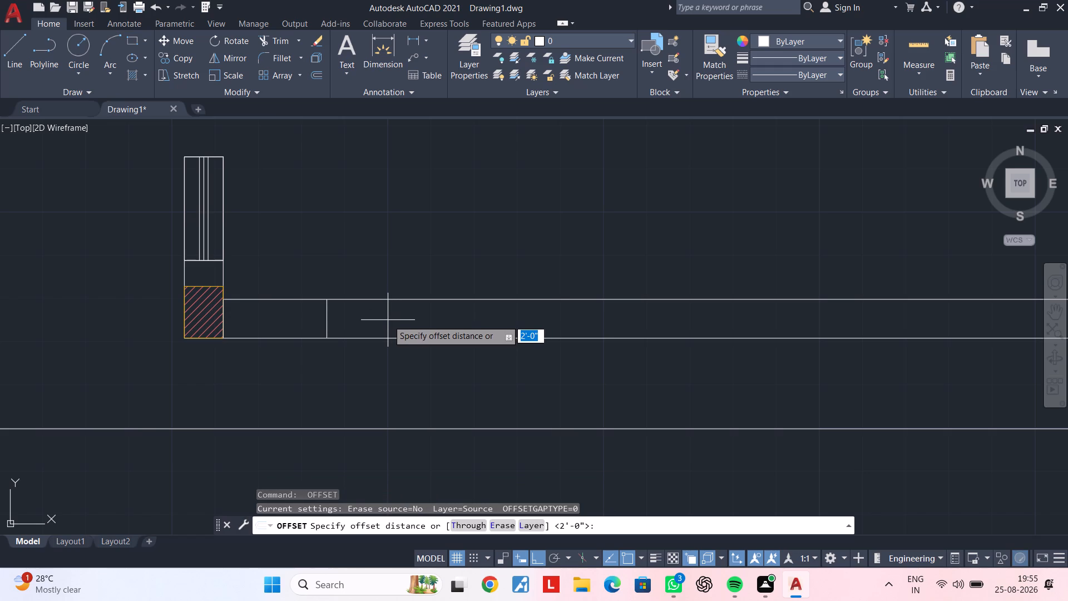
type("2'6\"")
key("Return")
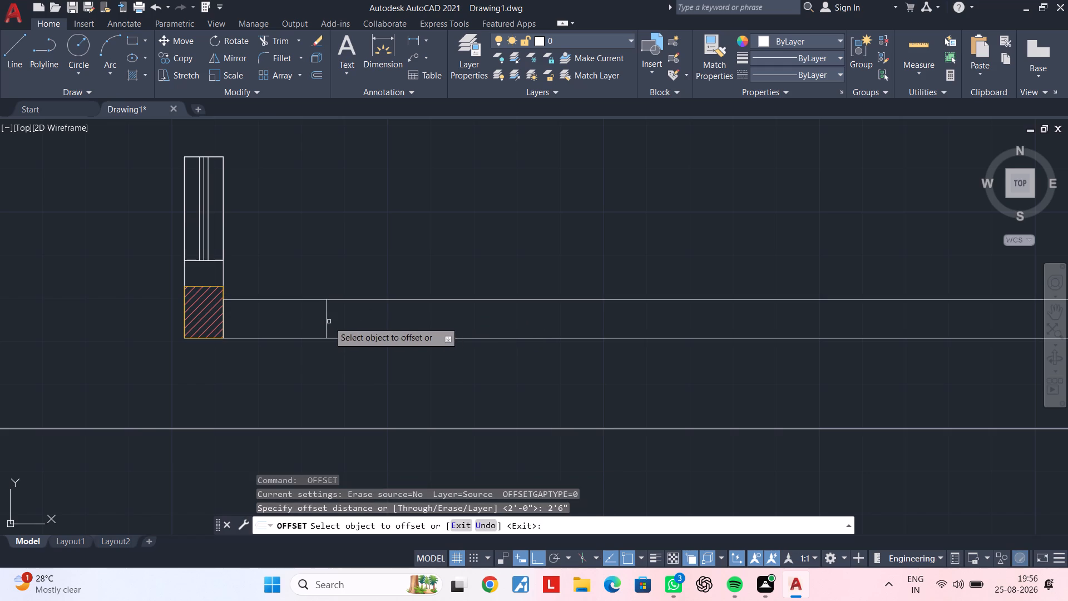
left_click(325, 317)
left_click(466, 325)
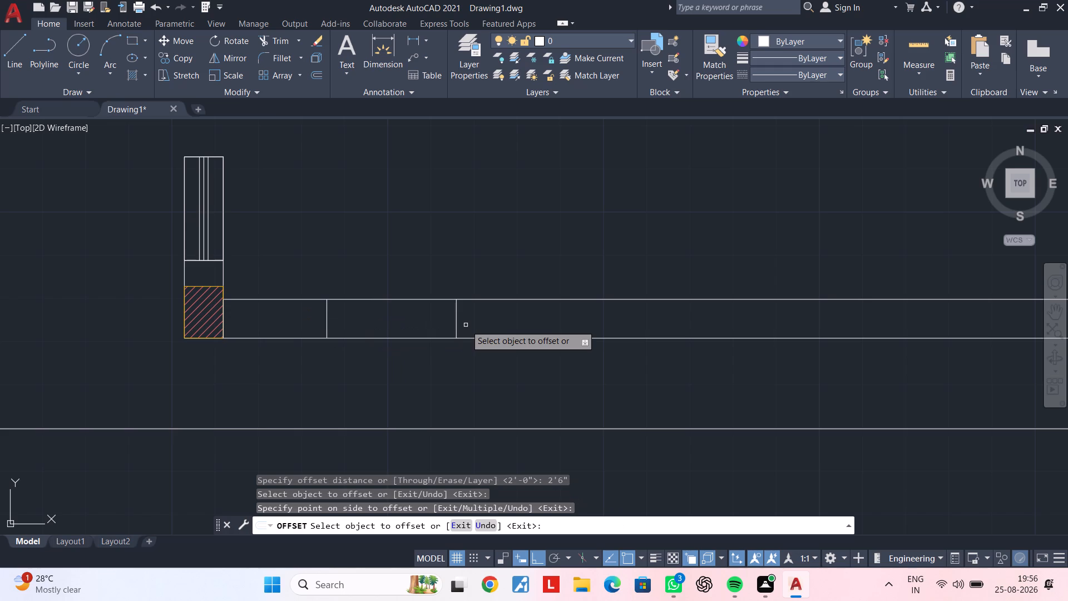
key("Escape")
key("Escape")
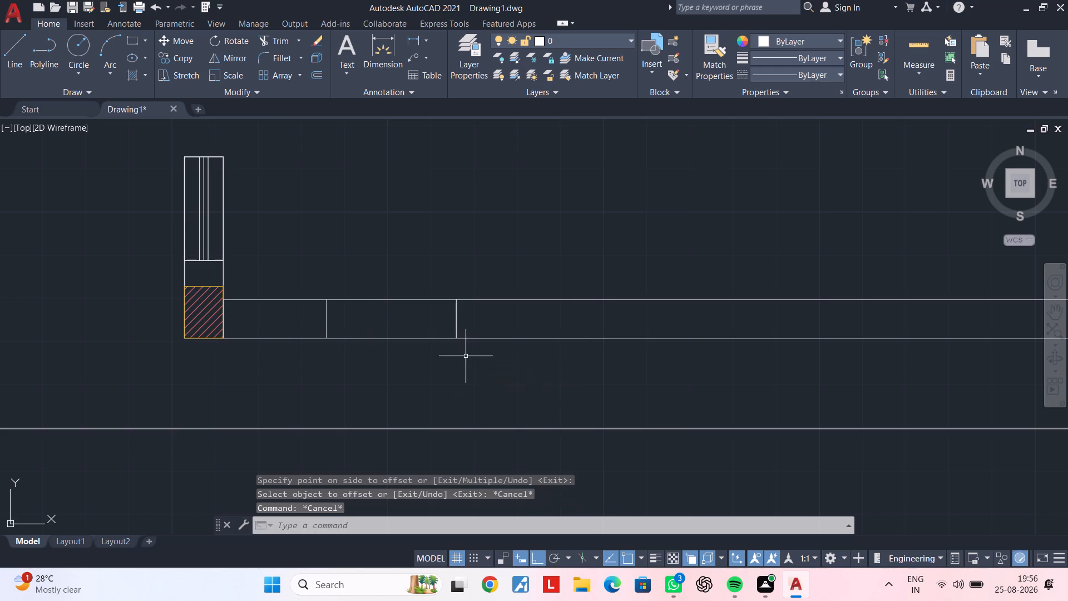
middle_click_drag(466, 356, 508, 347)
key("Escape")
key("Escape")
key("Escape")
key("Escape")
key("Escape")
scroll(510, 347, "down", 2)
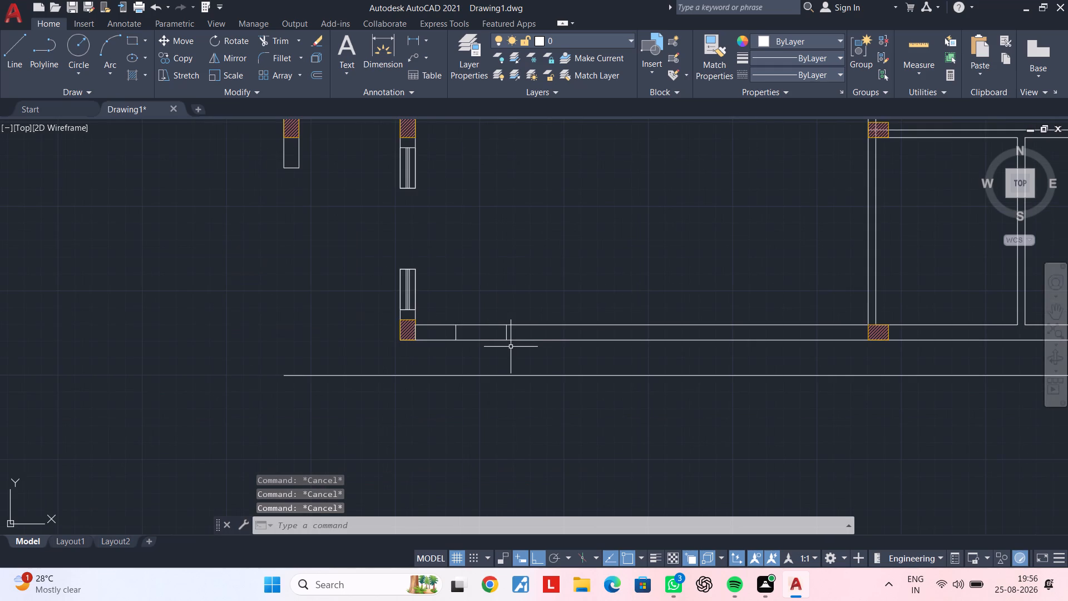
Draw two vertical construction lines through the west and east edges of the interior column northeast of the small west room.
scroll(511, 347, "down", 1)
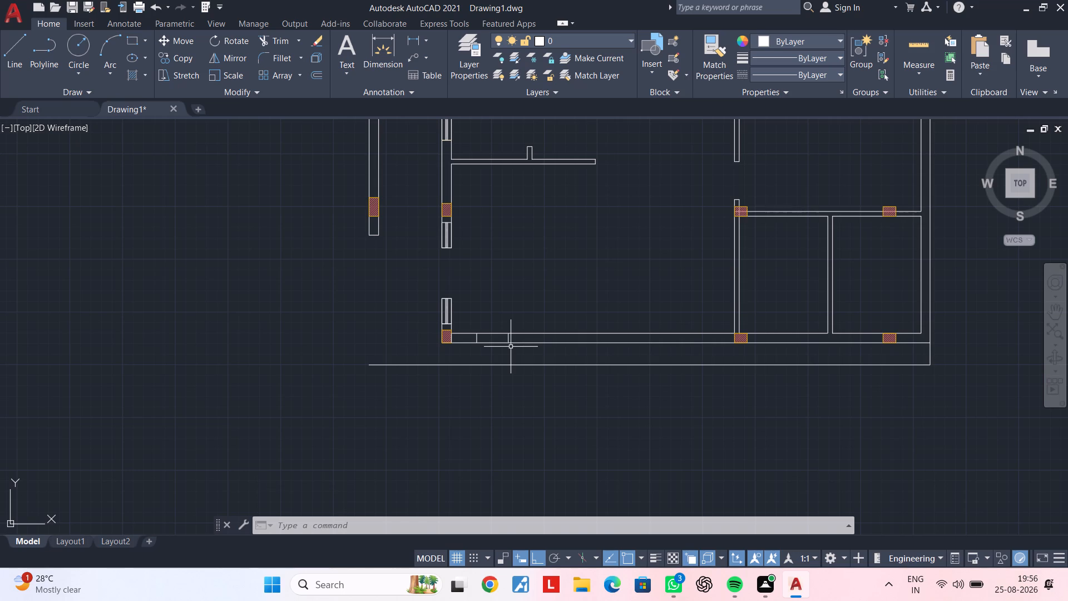
scroll(595, 336, "down", 1)
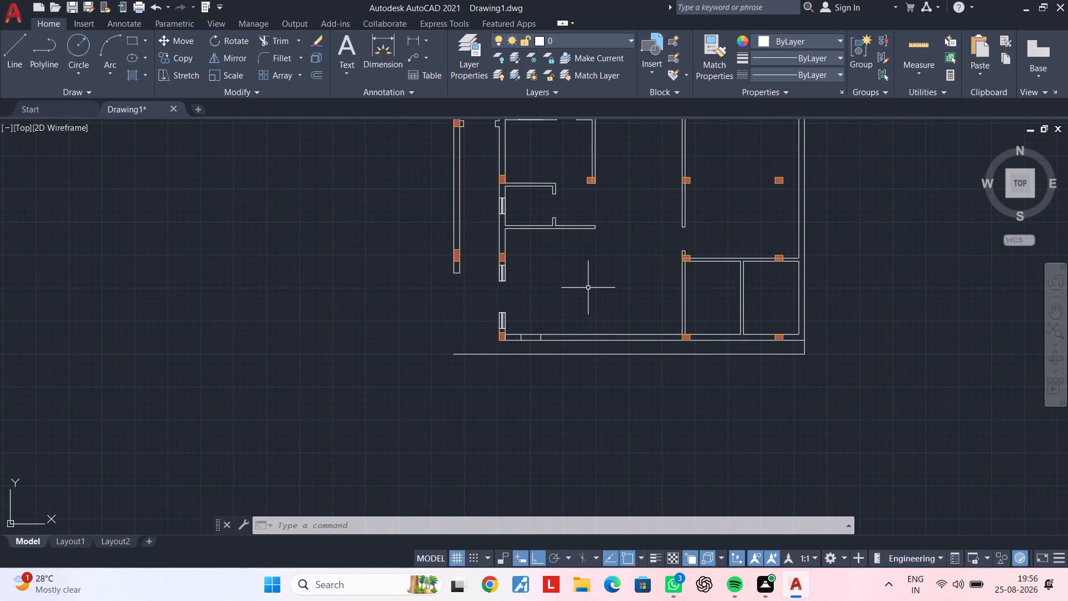
middle_click_drag(594, 285, 604, 258)
key("Escape")
middle_click_drag(606, 233, 600, 259)
key("Escape")
key("Escape")
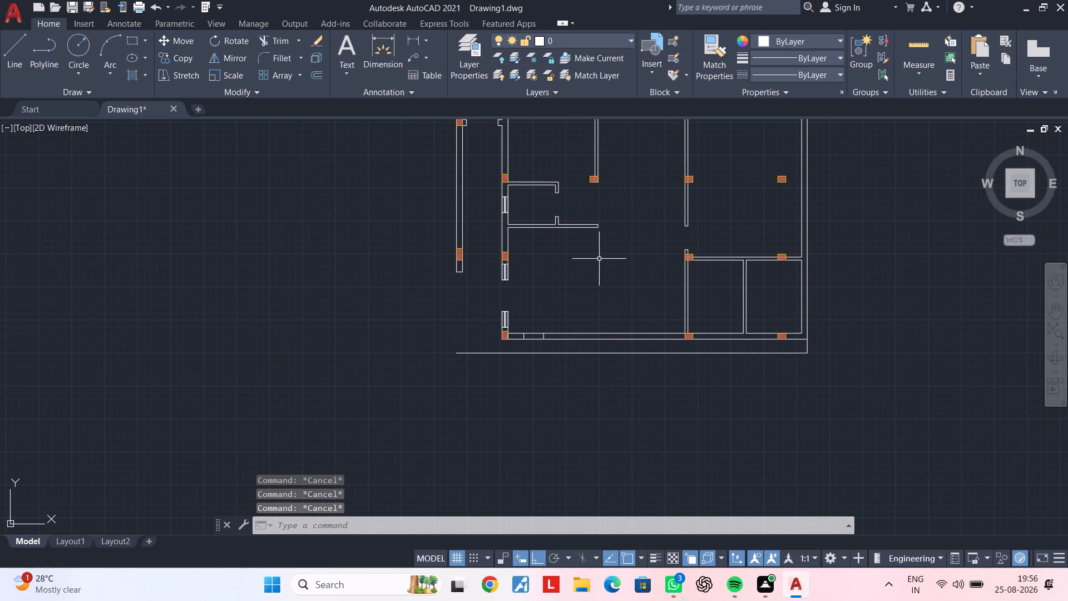
type("xl")
key("space")
type("v")
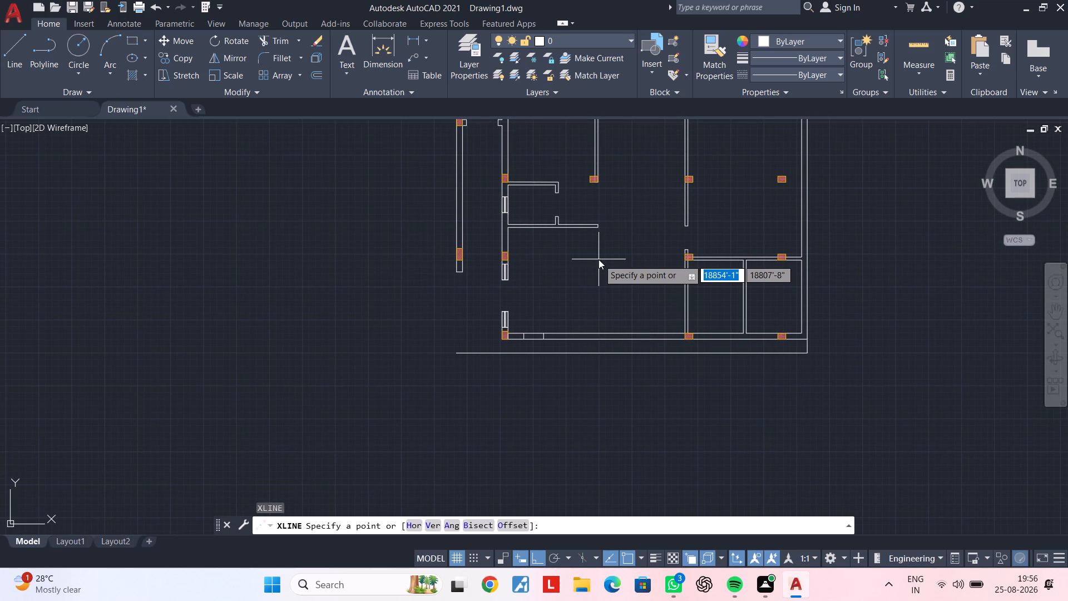
key("space")
scroll(573, 199, "up", 3)
left_click(624, 139)
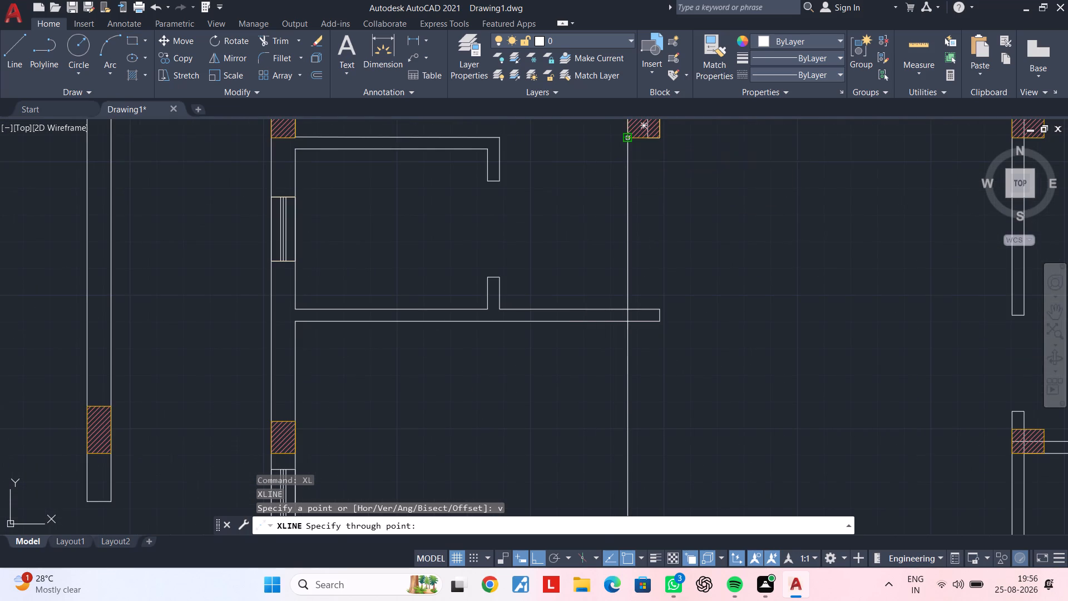
left_click(662, 138)
key("Escape")
scroll(694, 245, "down", 2)
middle_click_drag(693, 204, 694, 184)
key("Escape")
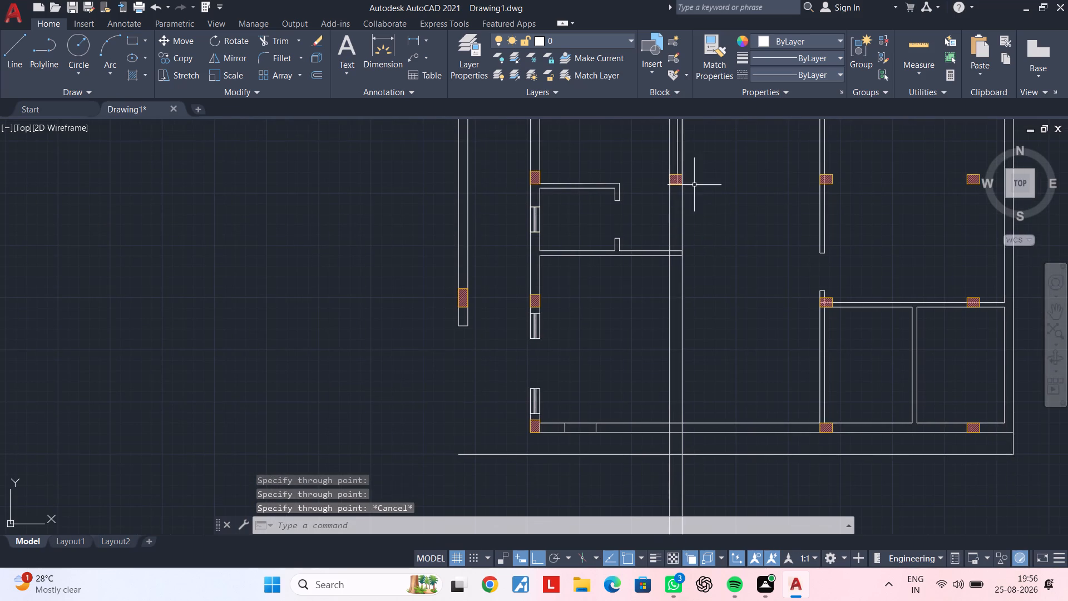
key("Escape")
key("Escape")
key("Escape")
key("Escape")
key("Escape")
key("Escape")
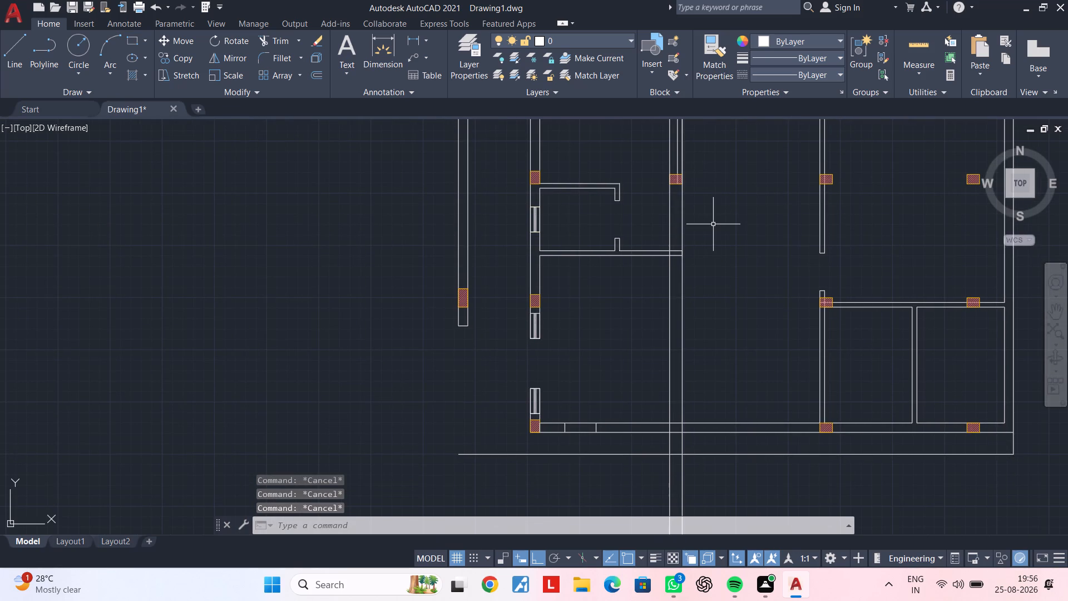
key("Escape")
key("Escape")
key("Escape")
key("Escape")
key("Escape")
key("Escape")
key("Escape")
Copy the hatched interior column straight south into the south wall, between the two vertical construction lines.
middle_click_drag(765, 276, 768, 326)
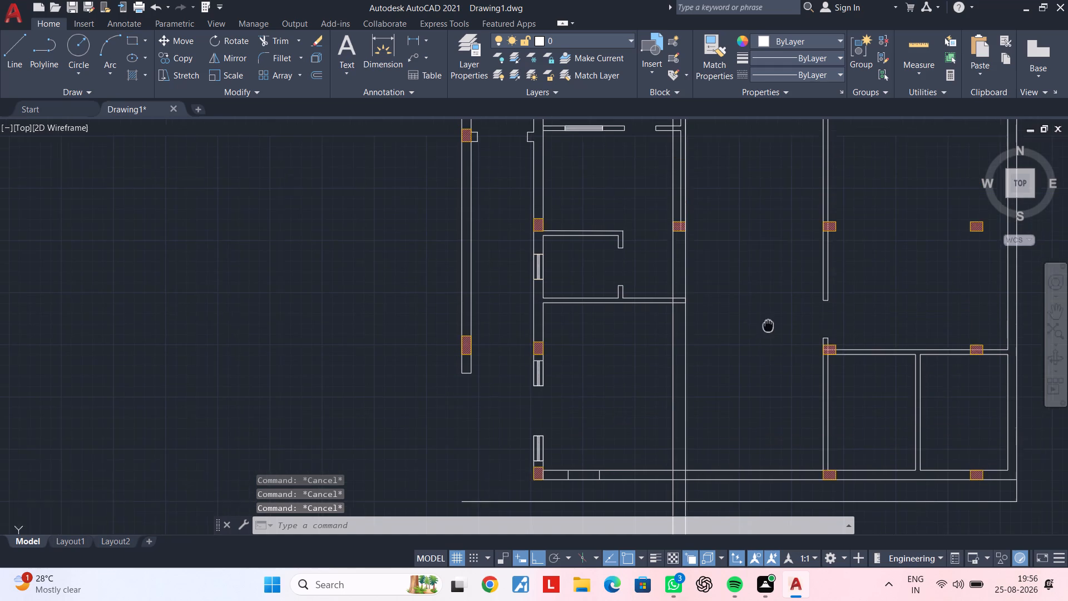
middle_click_drag(768, 326, 765, 334)
scroll(699, 271, "up", 2)
middle_click_drag(704, 259, 703, 308)
left_click(604, 208)
left_click(685, 261)
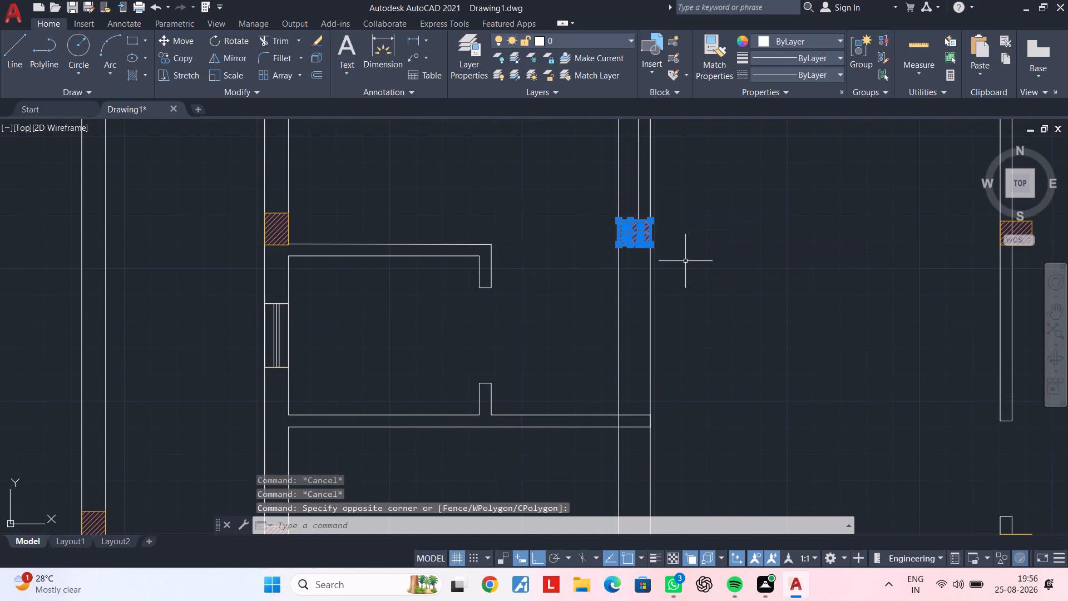
key("c")
key("o")
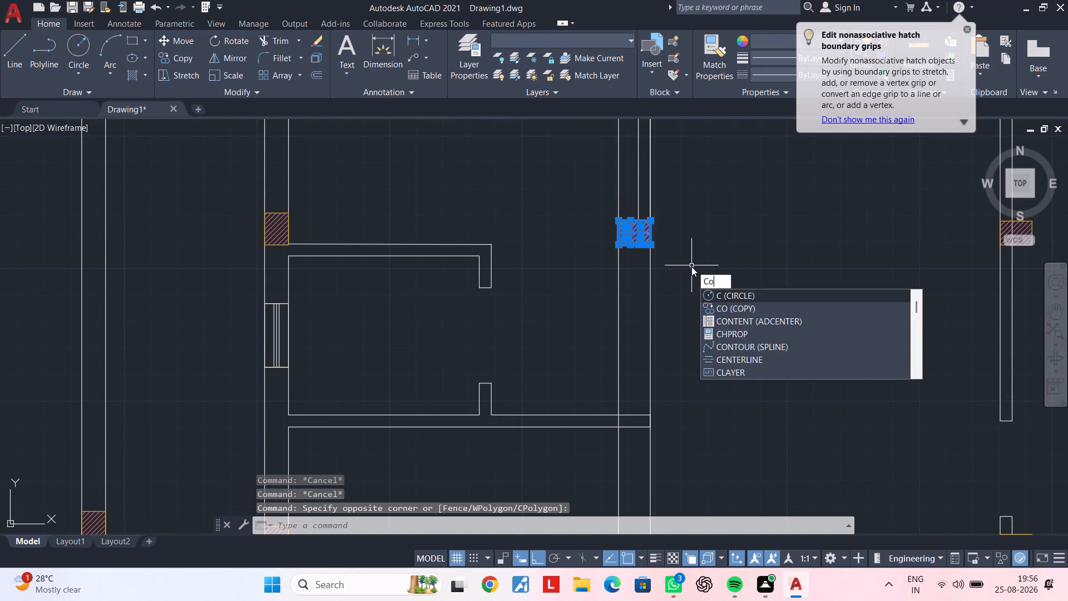
key("space")
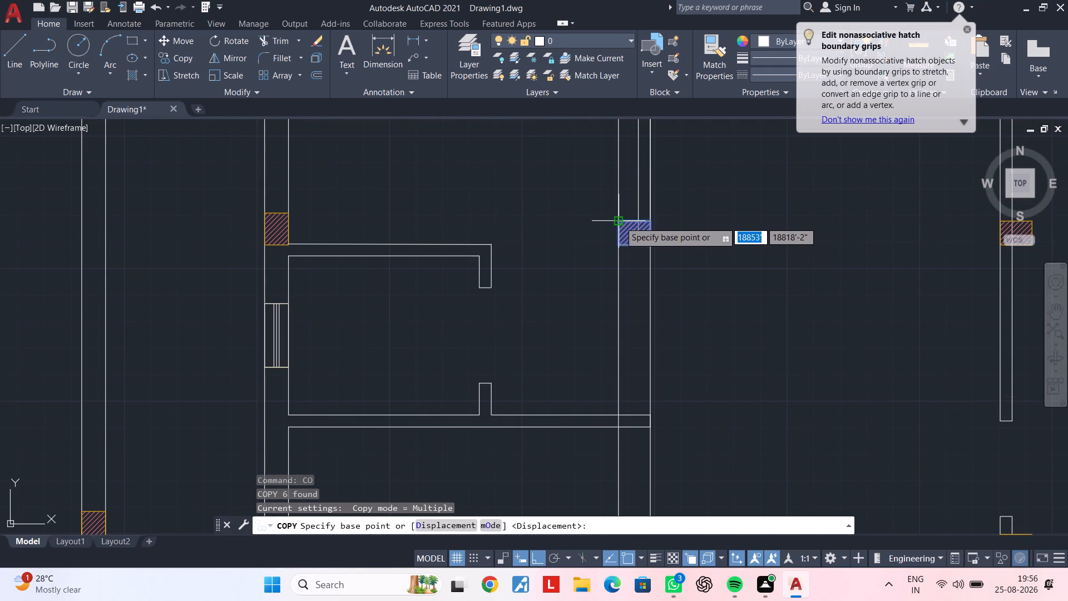
left_click(620, 221)
middle_click_drag(632, 364, 616, 161)
scroll(616, 412, "down", 1)
middle_click_drag(616, 408, 638, 170)
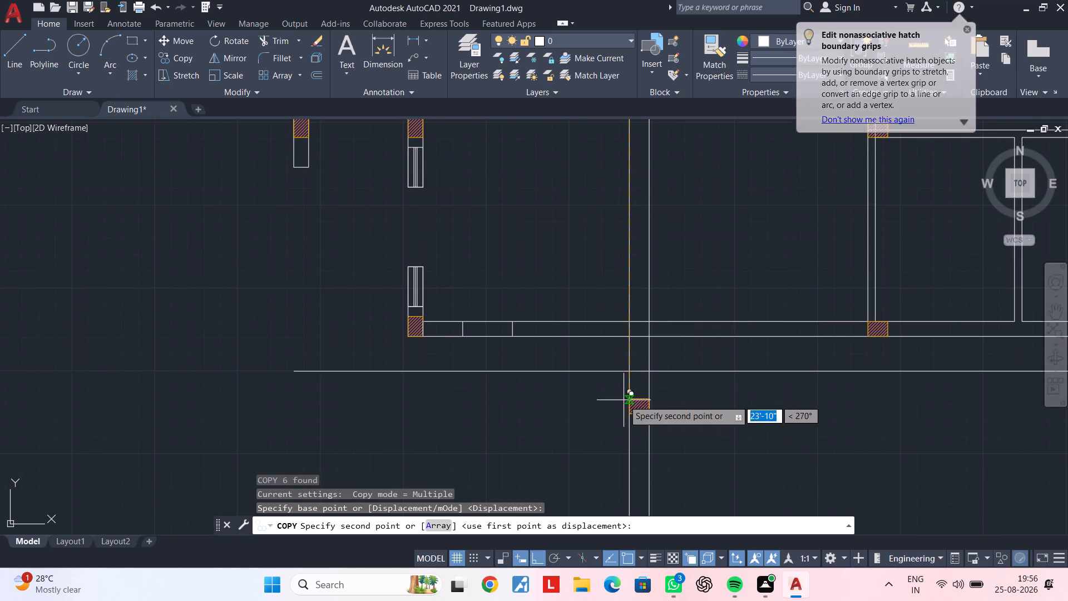
scroll(625, 318, "up", 2)
left_click(629, 324)
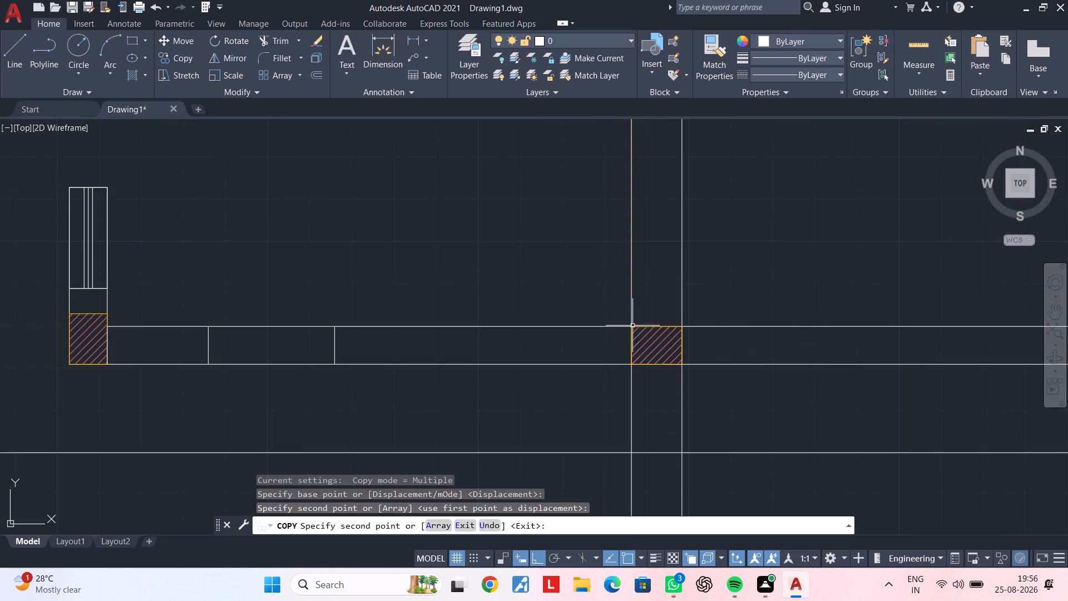
key("Escape")
key("Escape")
Erase the two vertical construction lines running through the new south-wall column.
left_click(732, 278)
left_click(609, 288)
key("Delete")
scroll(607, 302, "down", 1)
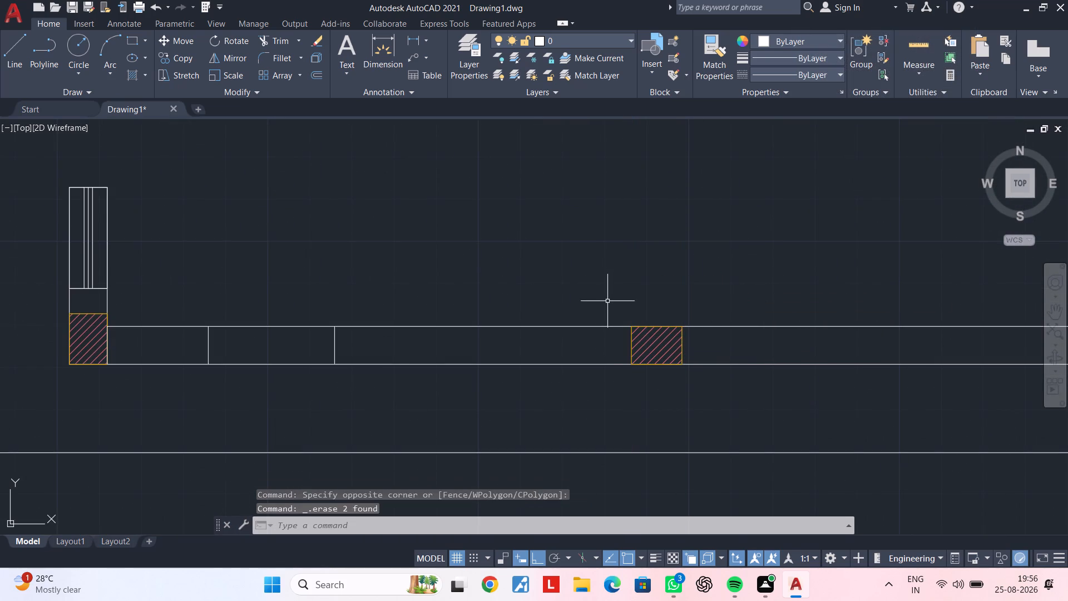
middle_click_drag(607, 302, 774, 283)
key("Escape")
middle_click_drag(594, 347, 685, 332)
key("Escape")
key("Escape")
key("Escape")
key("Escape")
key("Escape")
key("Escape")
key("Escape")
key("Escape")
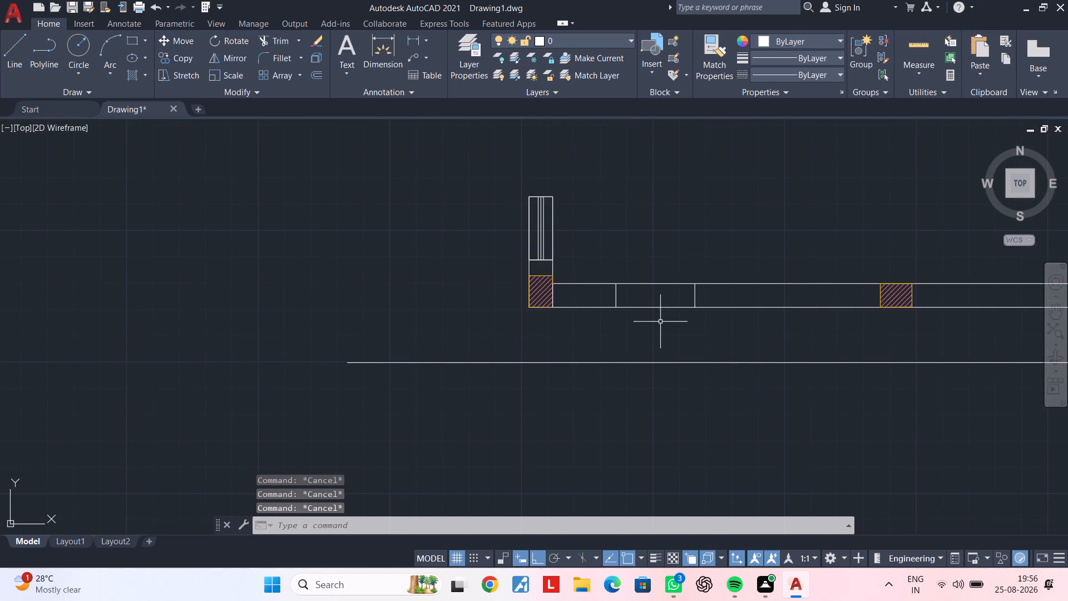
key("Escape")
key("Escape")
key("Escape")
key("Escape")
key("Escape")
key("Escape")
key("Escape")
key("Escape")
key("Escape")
Erase the two vertical window marking lines in the south wall east of the southwest corner column.
middle_click_drag(708, 334, 679, 335)
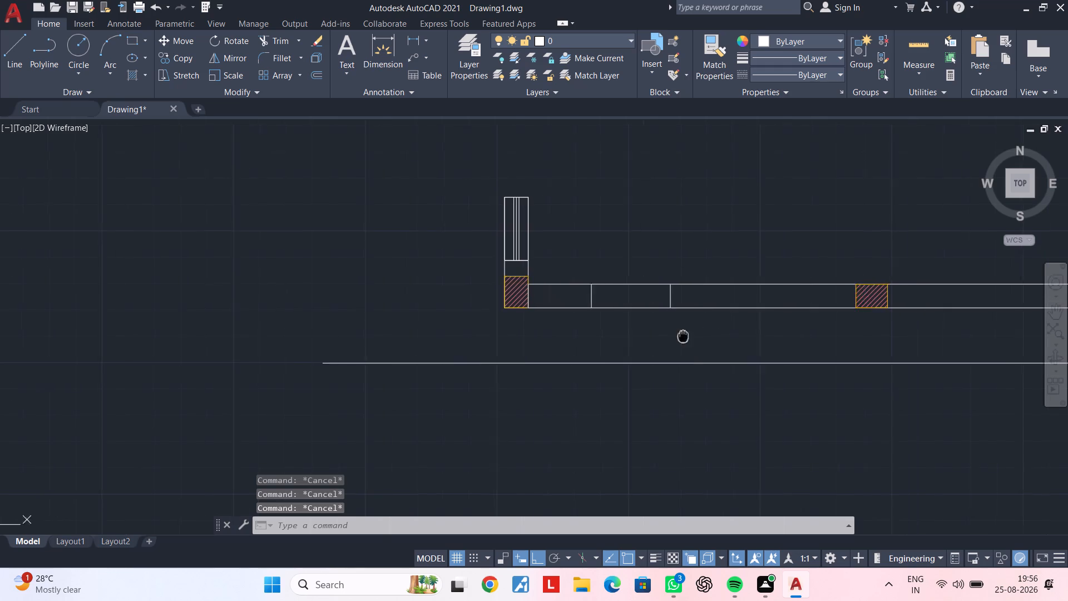
middle_click_drag(679, 335, 616, 337)
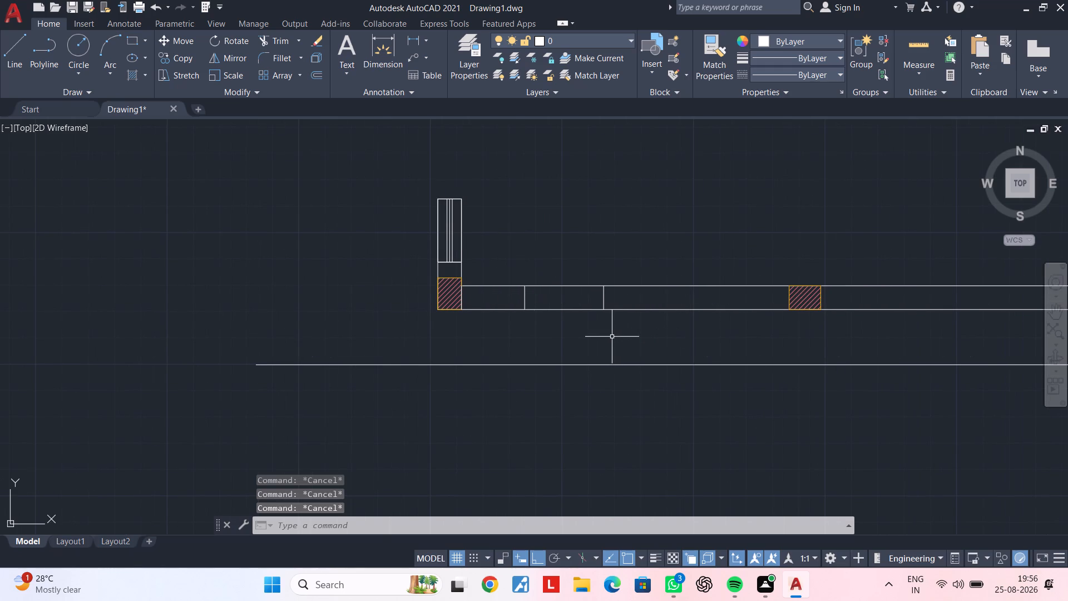
middle_click_drag(612, 337, 688, 333)
scroll(665, 308, "up", 2)
left_click(721, 274)
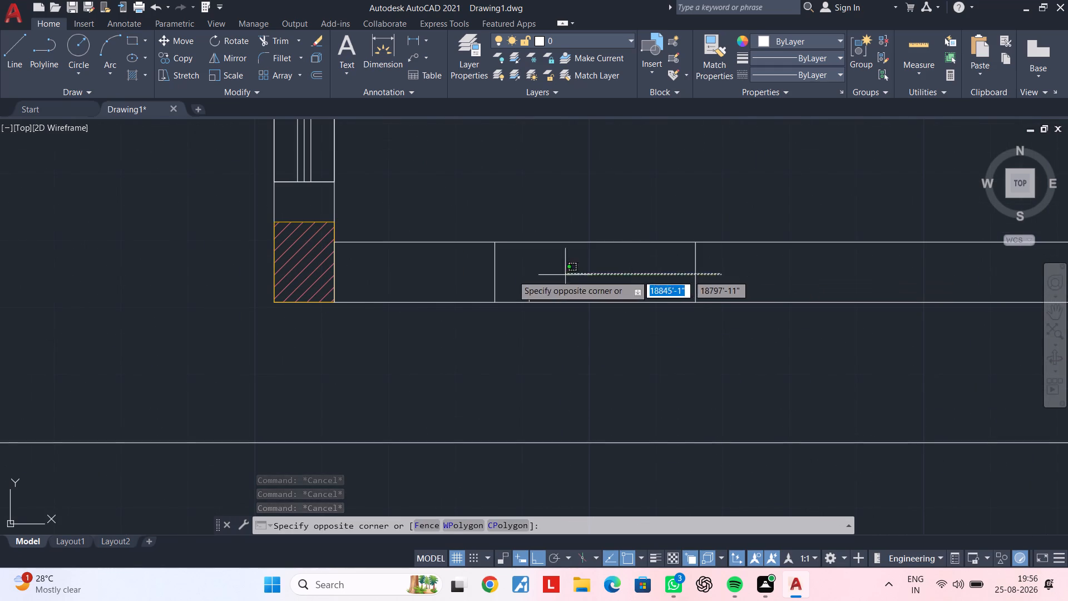
left_click(437, 277)
key("Delete")
scroll(467, 308, "down", 2)
key("Escape")
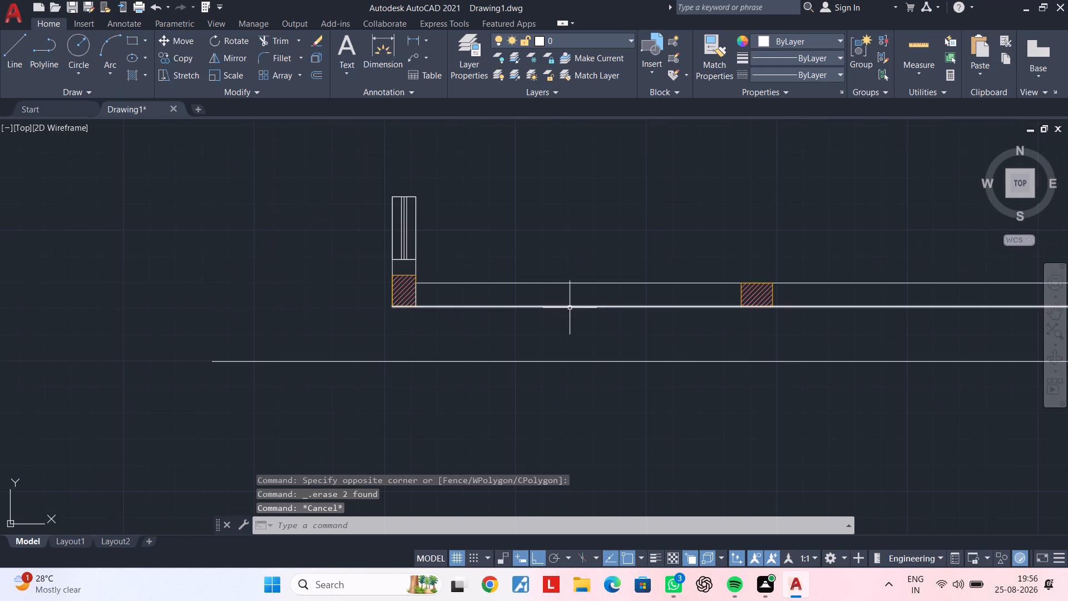
key("Escape")
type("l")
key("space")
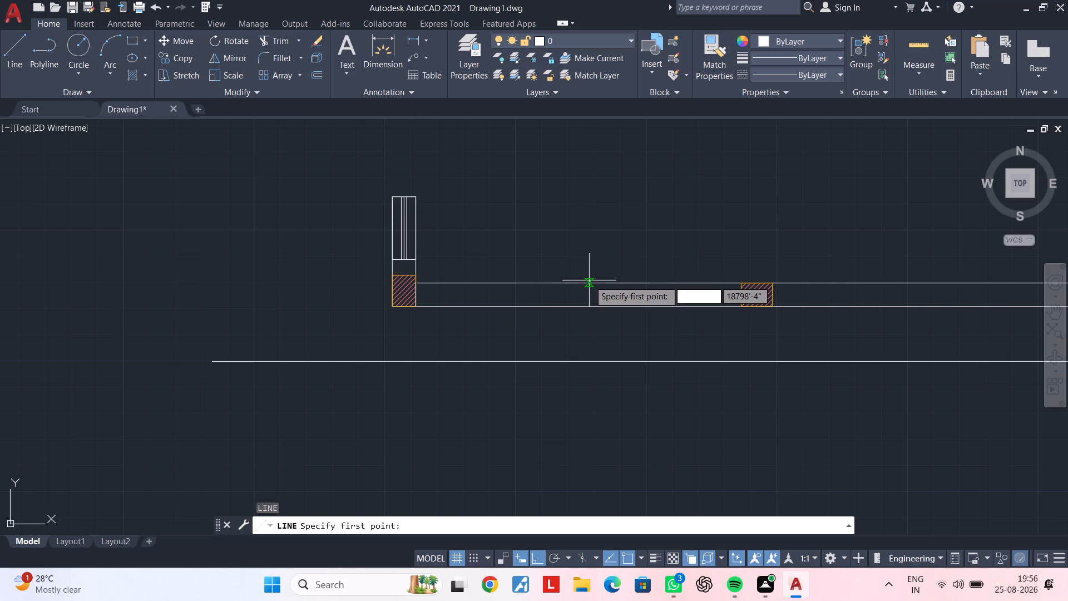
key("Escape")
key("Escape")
Add a linear dimension below the south wall between the southwest corner column and the new column.
left_click(414, 36)
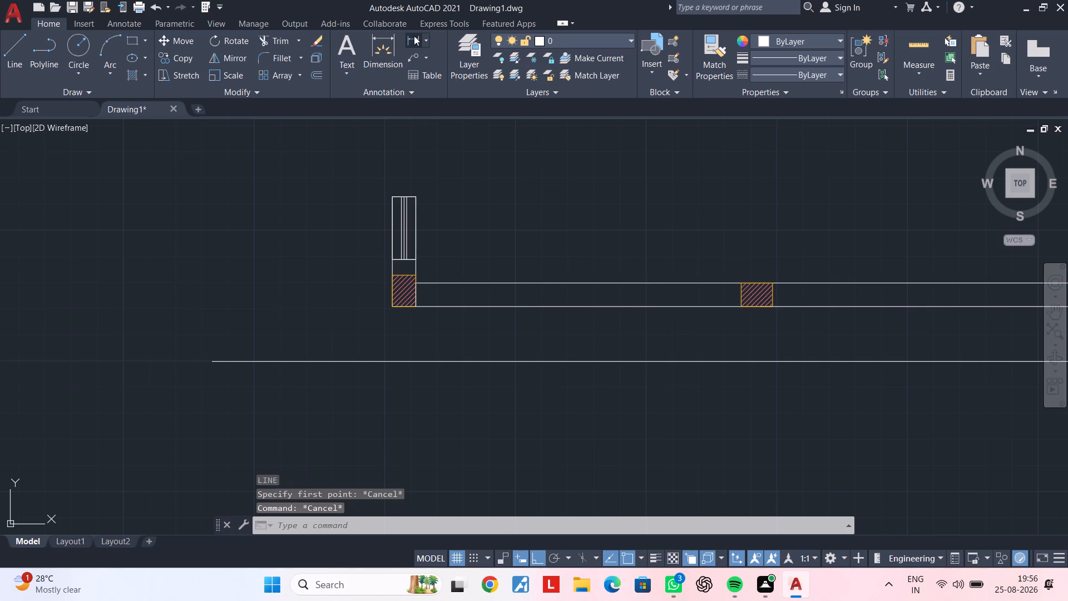
left_click(414, 309)
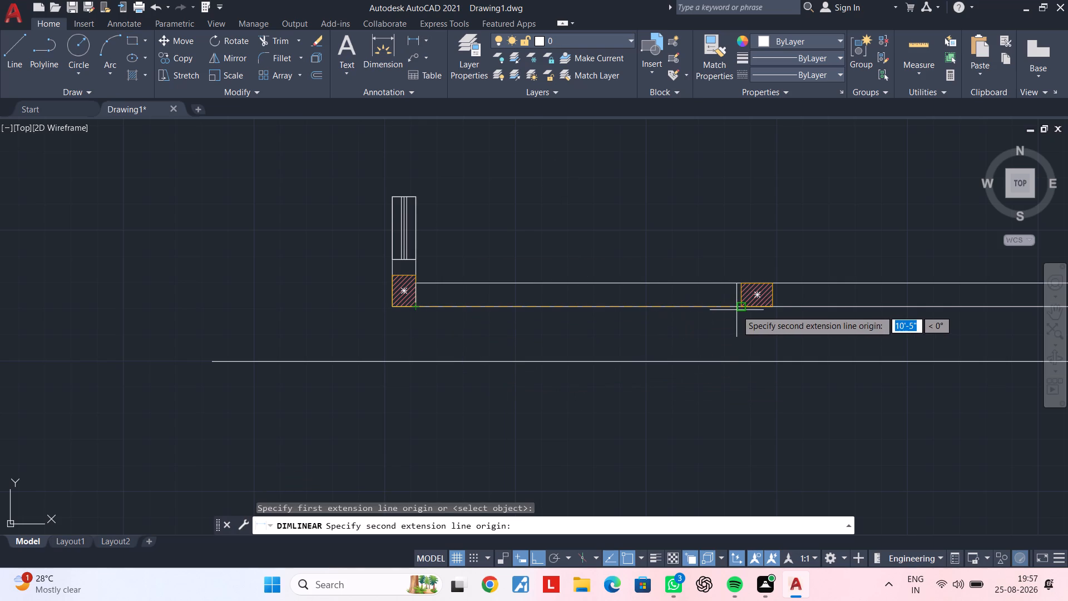
left_click(739, 307)
scroll(723, 334, "up", 1)
left_click(713, 326)
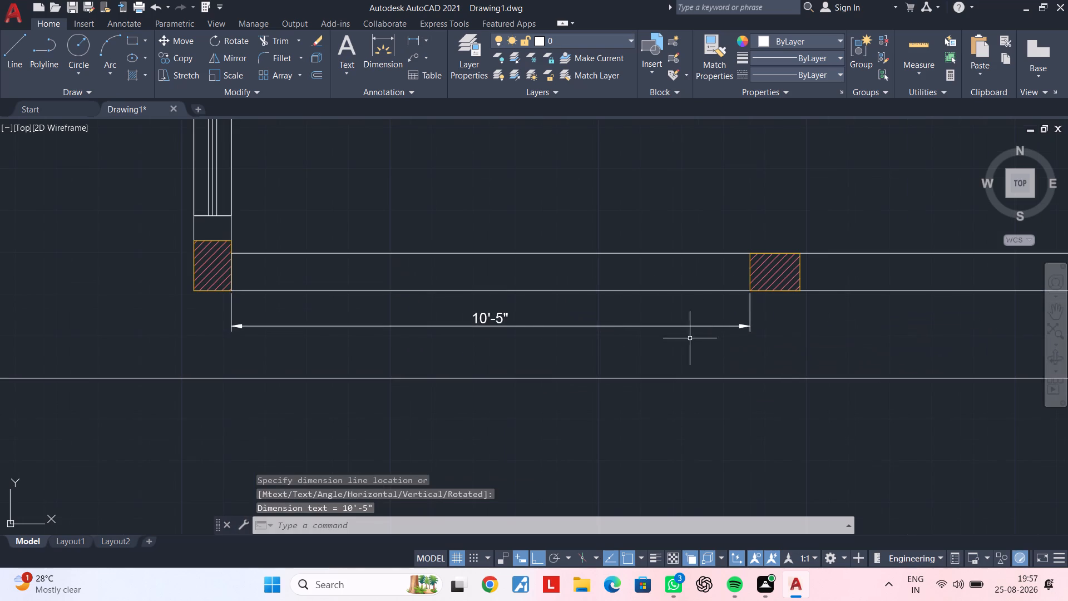
key("Escape")
middle_click_drag(584, 345, 659, 335)
key("Escape")
key("Escape")
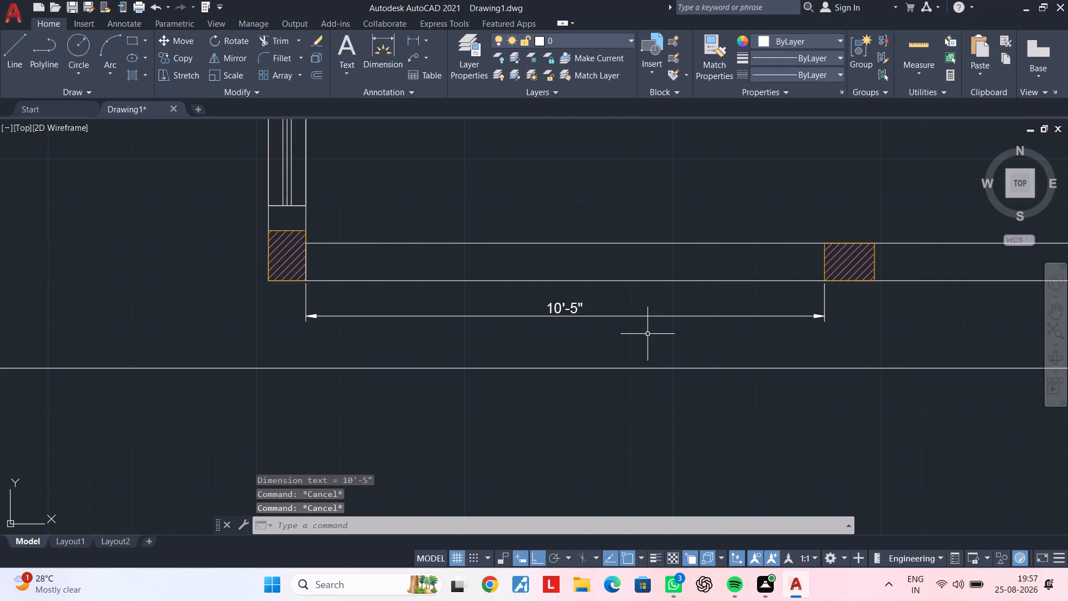
key("Escape")
key("Escape")
key("Escape")
key("Escape")
Offset the line at the southwest corner column's east edge 5'5" to the east inside the south wall.
type("of")
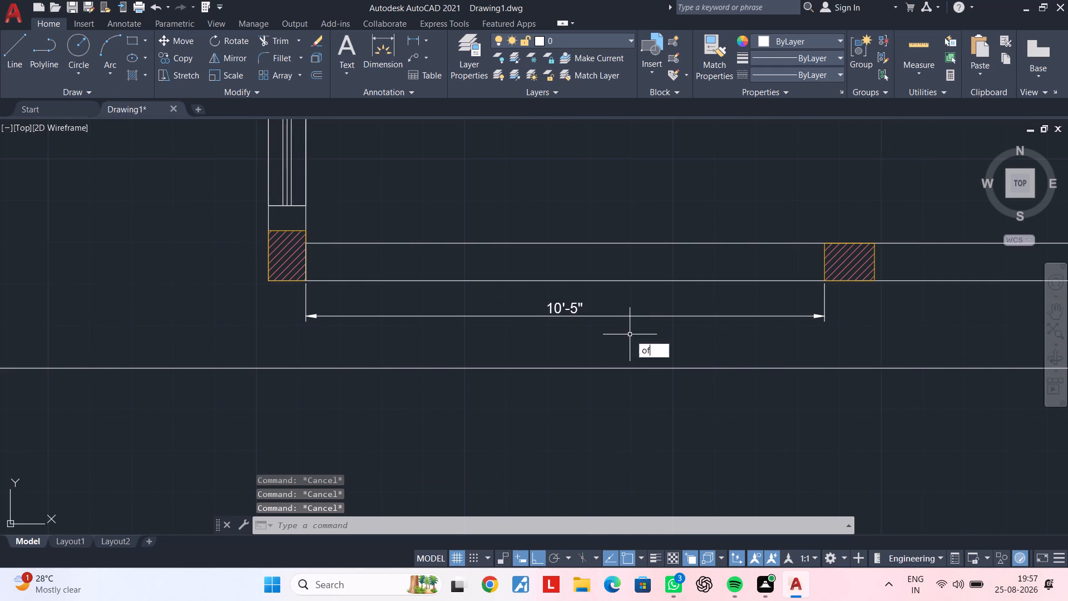
key("space")
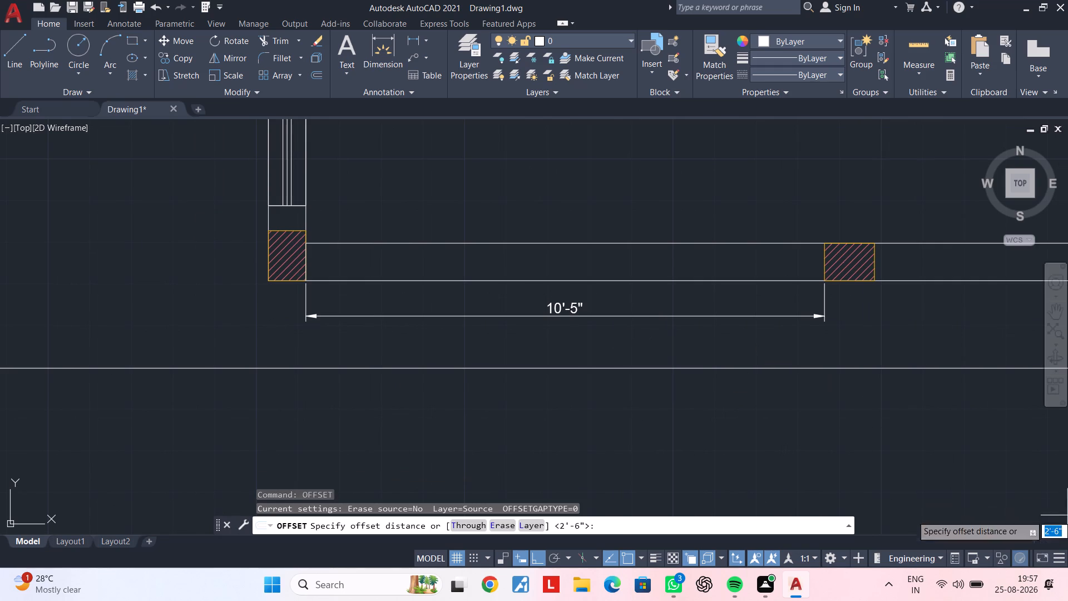
scroll(985, 346, "down", 1)
middle_click_drag(976, 344, 455, 348)
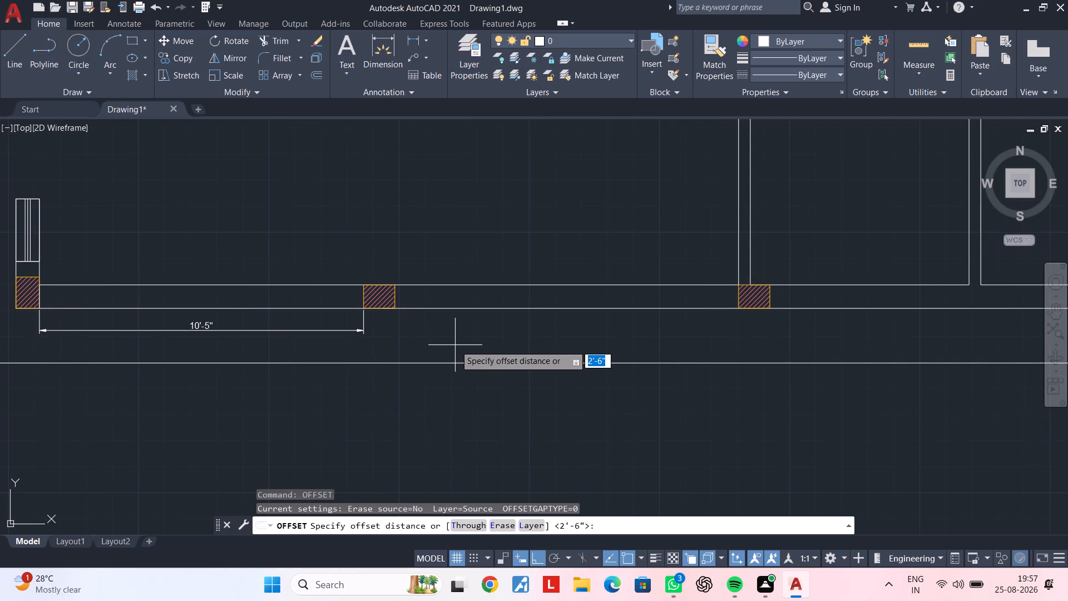
middle_click_drag(442, 337, 787, 337)
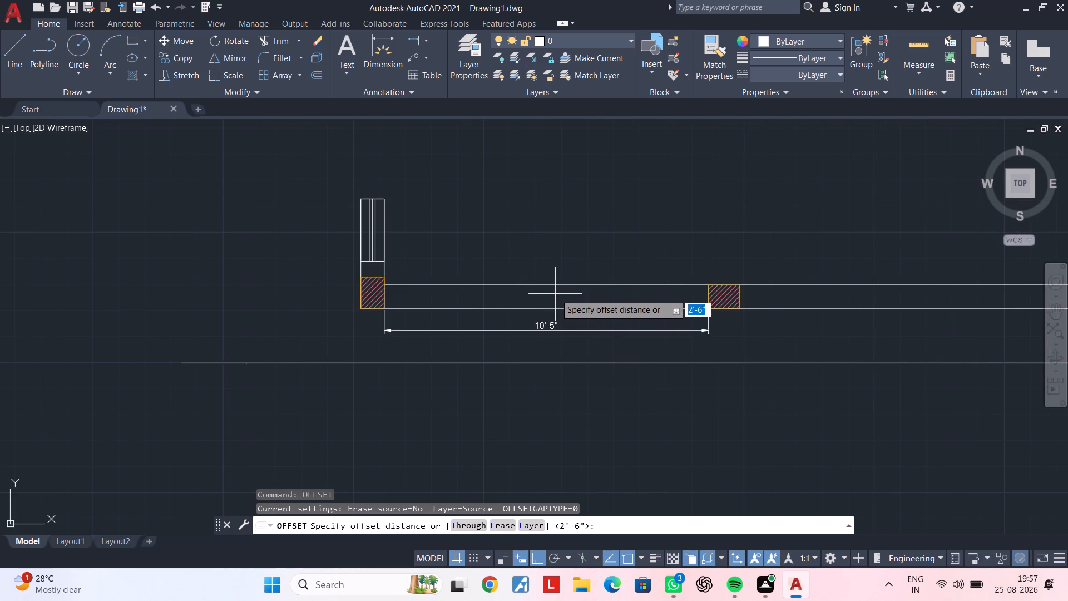
scroll(555, 298, "up", 1)
middle_click_drag(572, 295, 603, 280)
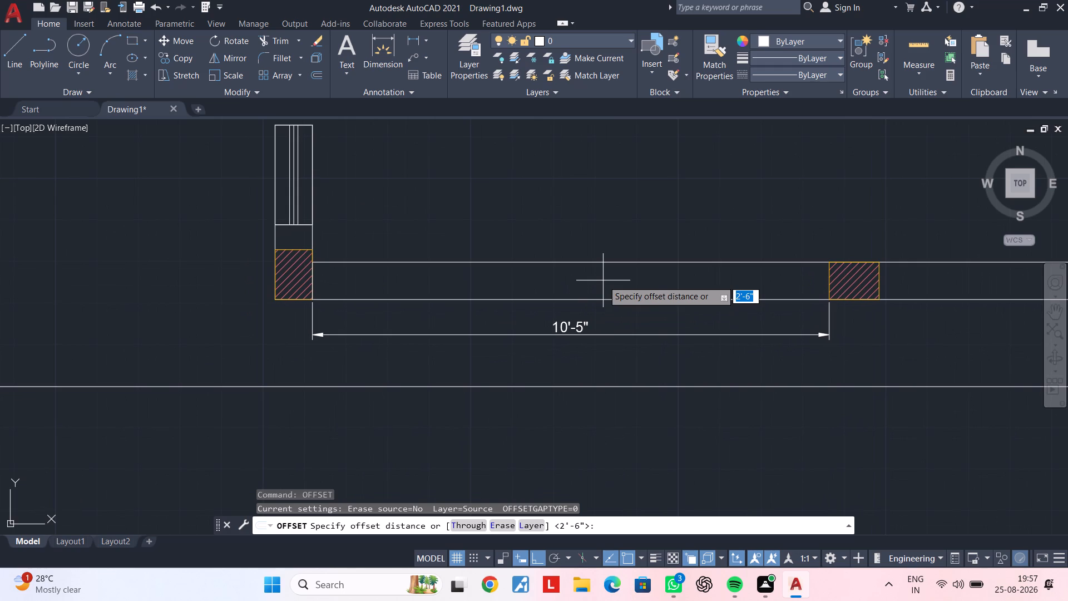
type("5'")
type("5\"")
key("Return")
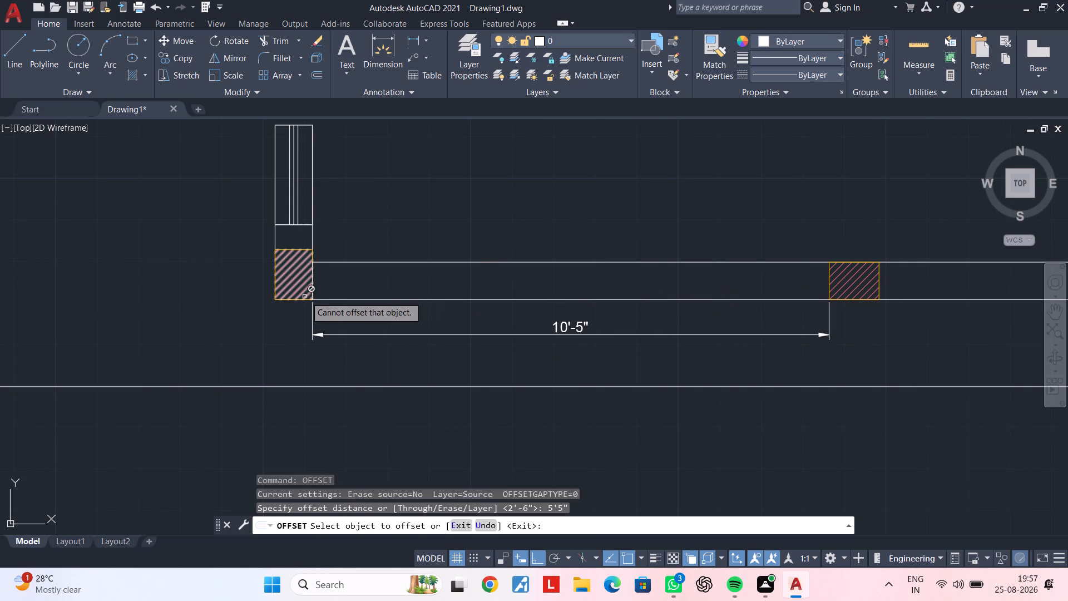
left_click(314, 287)
left_click(368, 335)
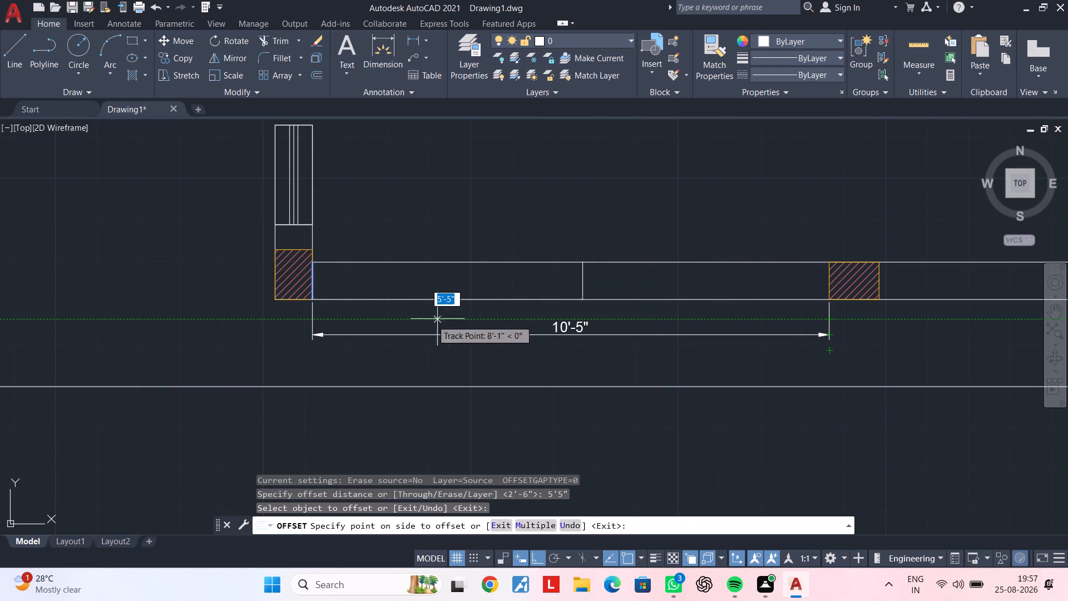
left_click(487, 287)
key("Escape")
key("Escape")
key("Escape")
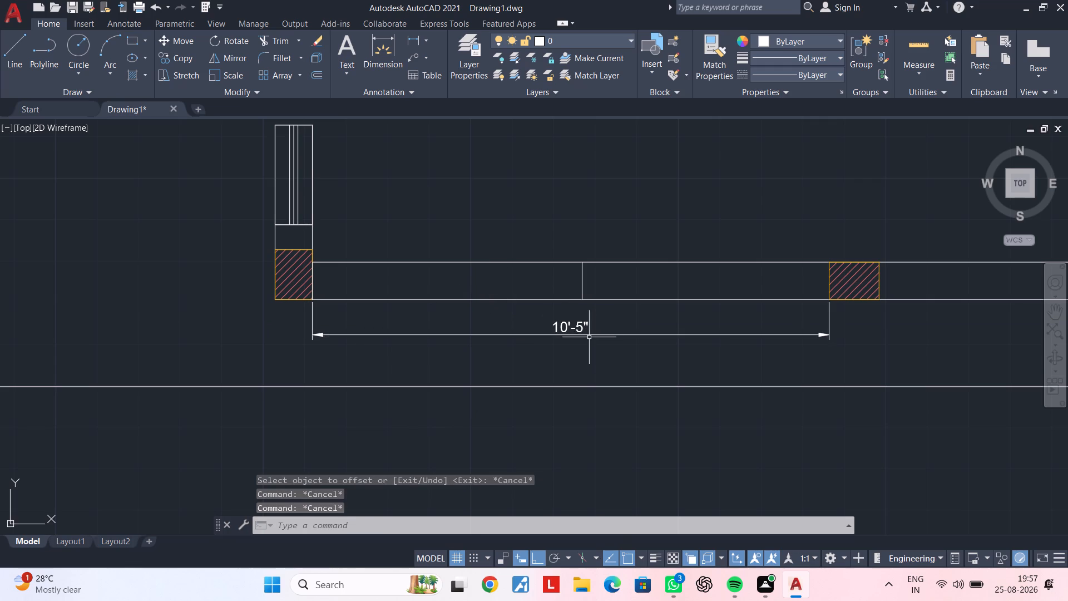
Delete the linear dimension below the south wall.
left_click(590, 334)
key("Delete")
middle_click_drag(555, 322, 625, 322)
key("Escape")
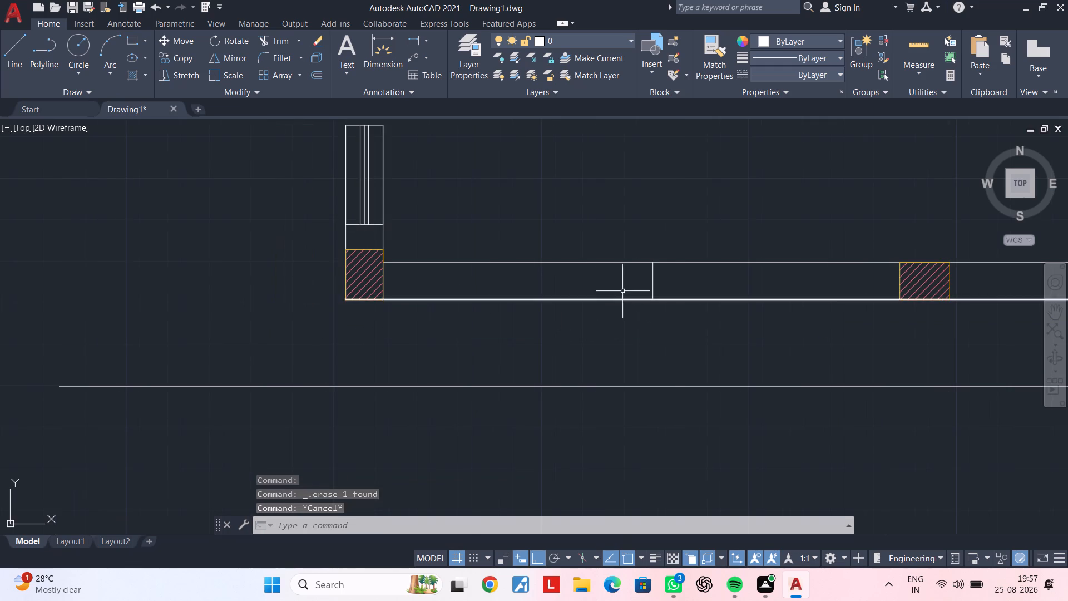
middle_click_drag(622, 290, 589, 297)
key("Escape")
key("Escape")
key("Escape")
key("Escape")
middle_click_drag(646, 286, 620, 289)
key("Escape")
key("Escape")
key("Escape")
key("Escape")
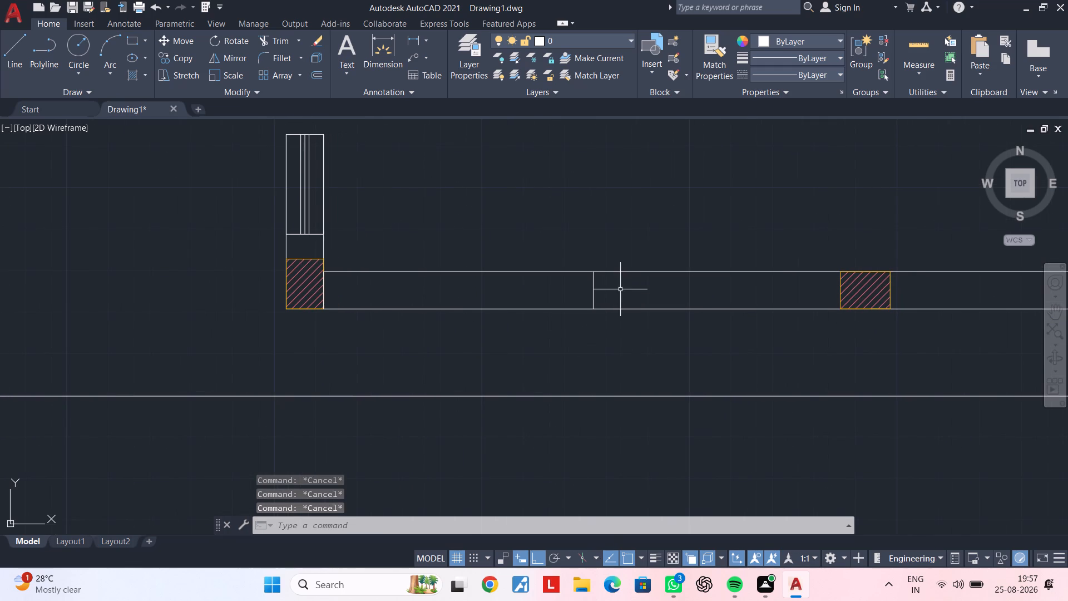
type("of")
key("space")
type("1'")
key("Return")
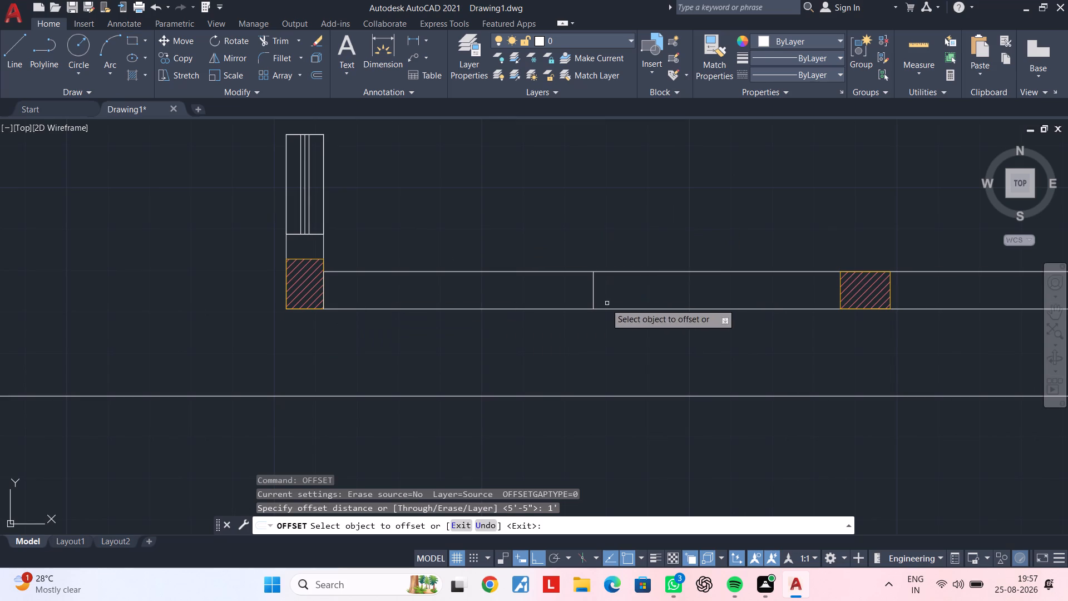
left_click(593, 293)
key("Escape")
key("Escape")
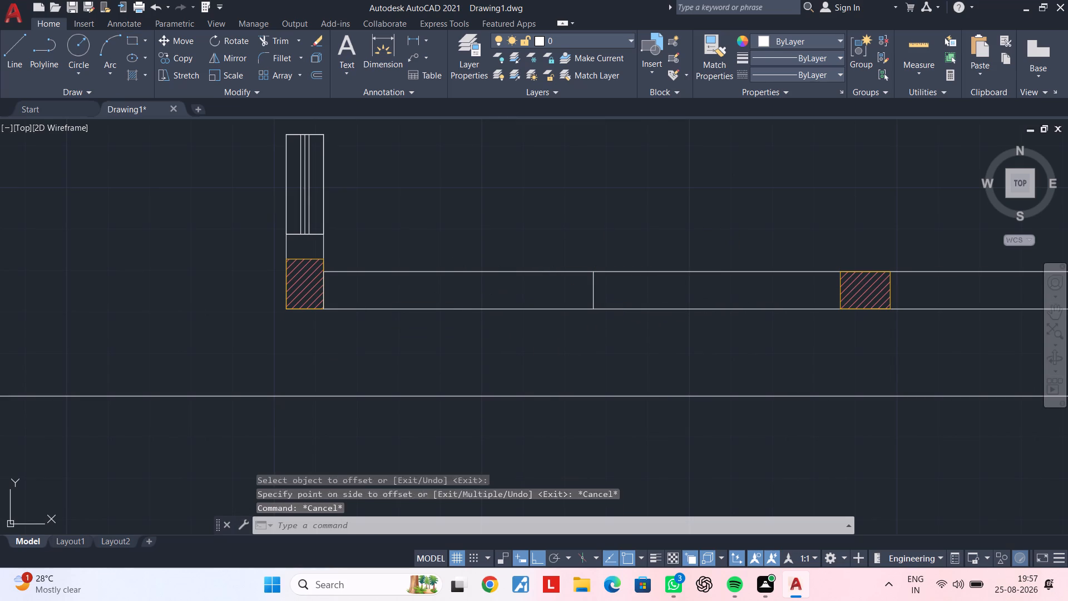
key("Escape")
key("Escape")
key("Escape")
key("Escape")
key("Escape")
Offset the vertical centre line between the southwest and new columns 1'6" to both sides inside the south wall.
type("of")
key("space")
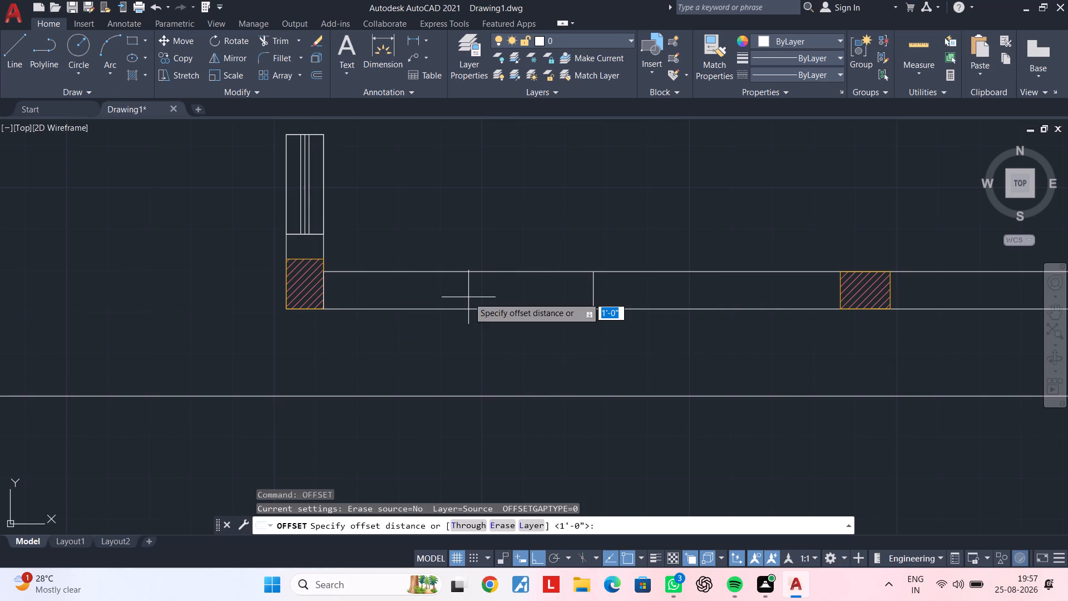
type("1'6\"")
key("Return")
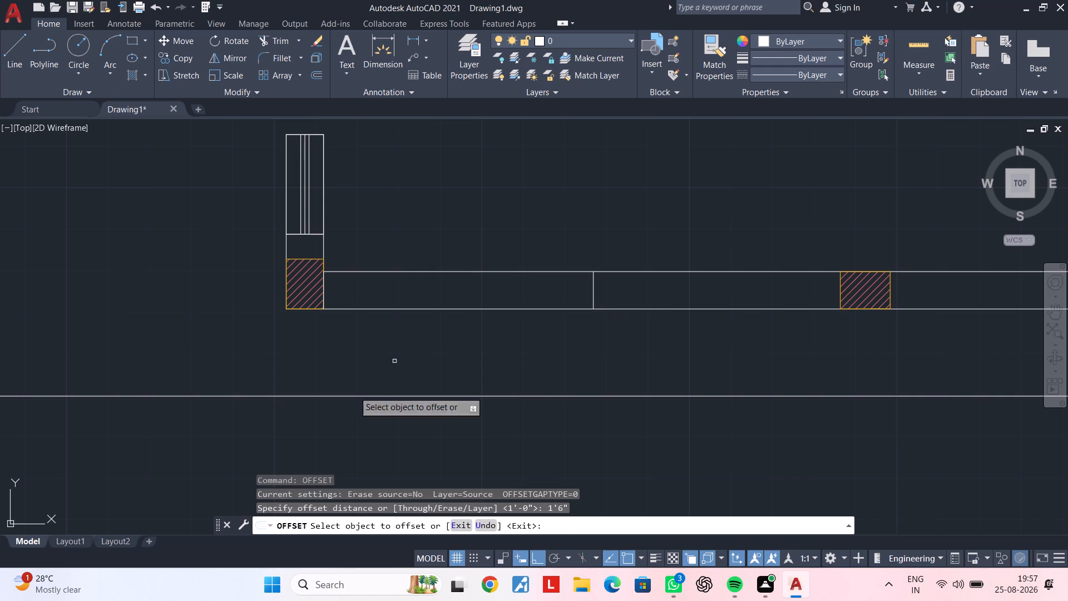
left_click(593, 290)
left_click(352, 289)
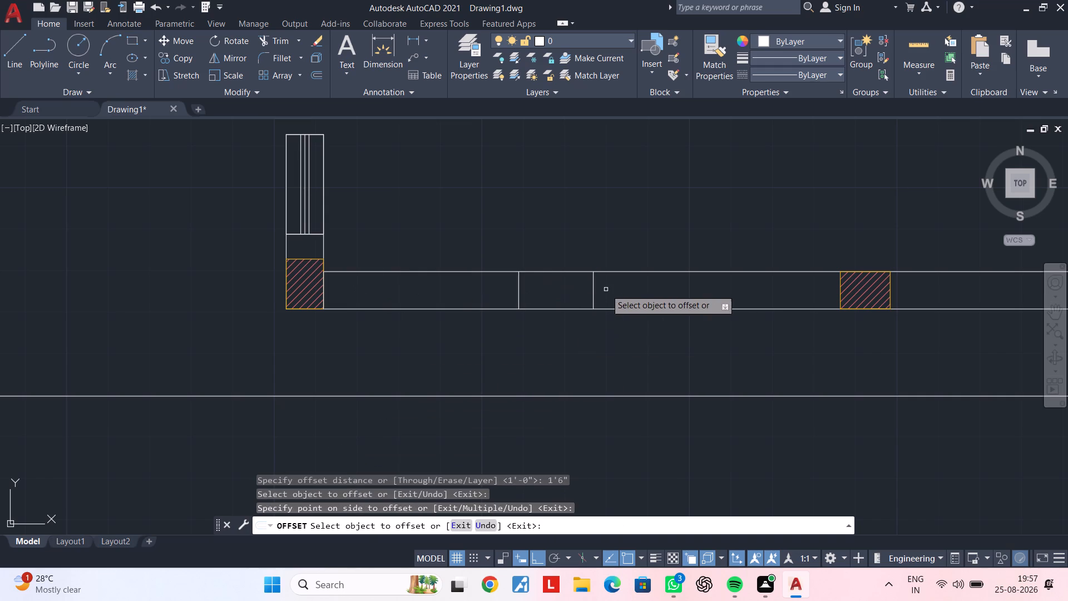
left_click(593, 290)
left_click(800, 290)
key("Escape")
key("Escape")
key("Escape")
key("Escape")
key("Escape")
Trim away the wall lines and the middle marking line between the two offset lines to open the south wall.
key("t")
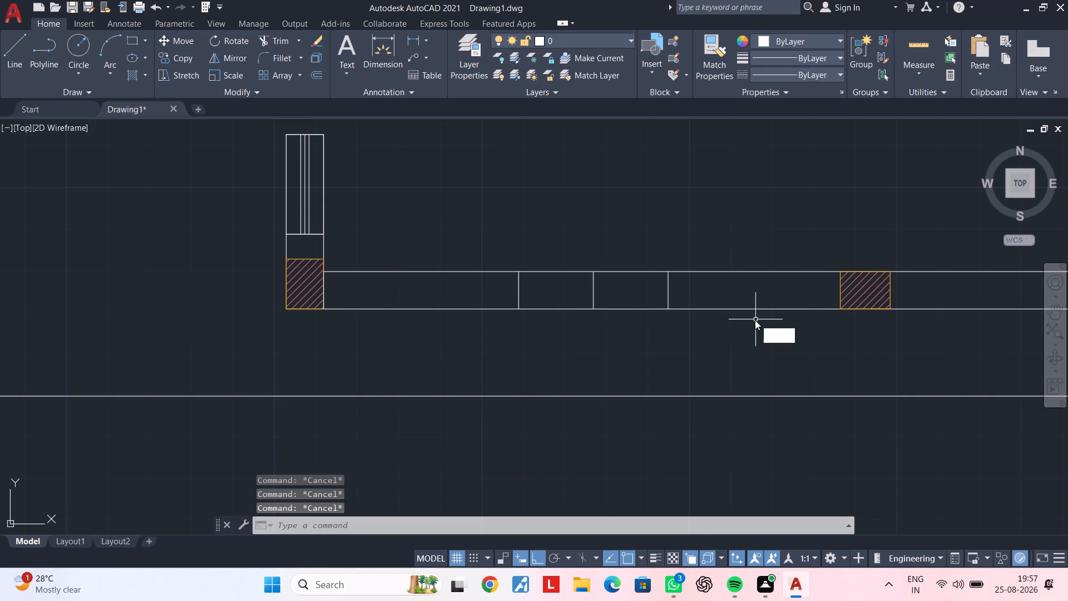
key("r")
key("space")
left_click(561, 337)
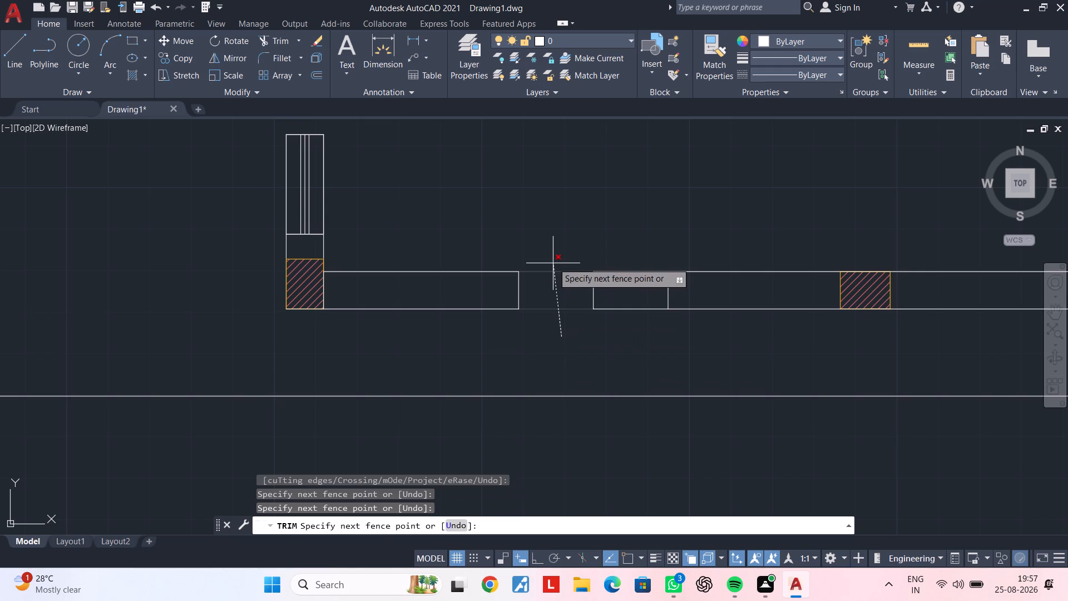
left_click(553, 263)
left_click(614, 250)
left_click(629, 334)
left_click(627, 293)
left_click(570, 293)
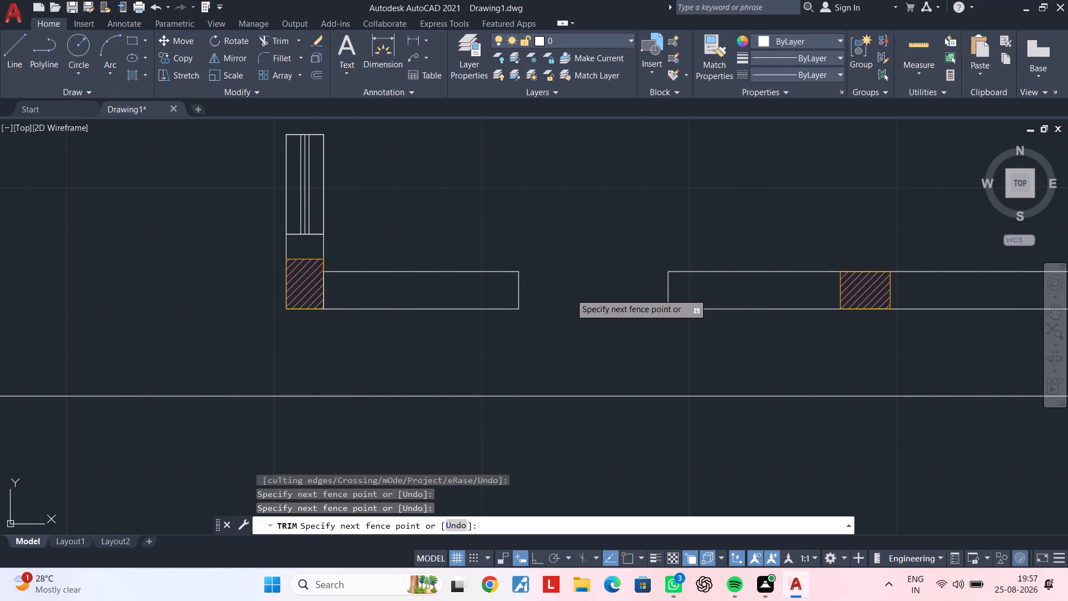
key("Escape")
scroll(590, 317, "down", 2)
middle_click_drag(590, 317, 515, 317)
key("Escape")
key("Escape")
key("Escape")
key("Escape")
key("Escape")
key("Escape")
key("Escape")
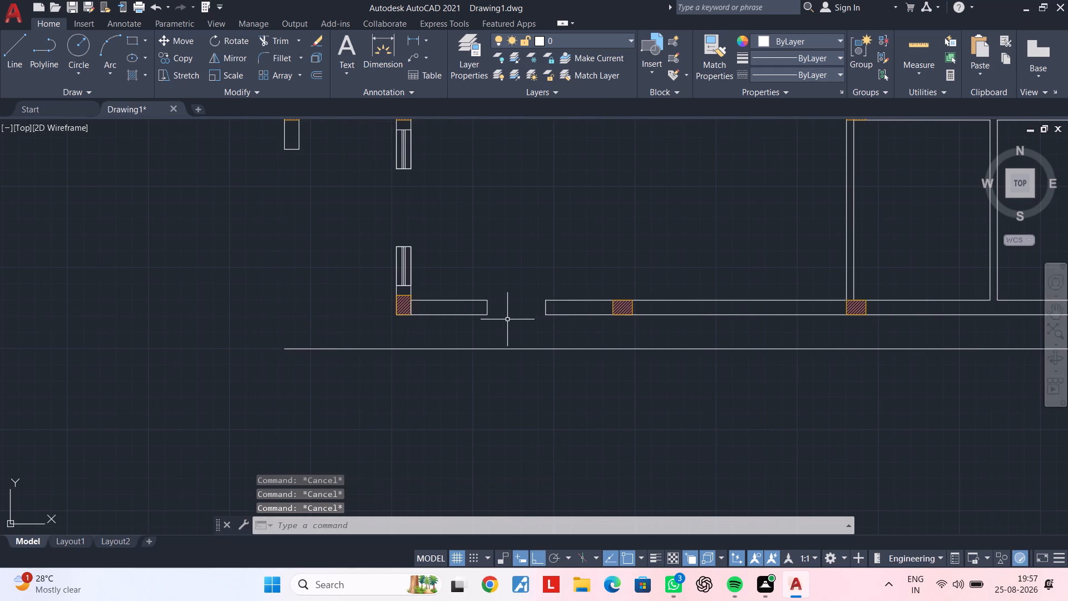
key("Escape")
key("Escape")
key("Escape")
Measure the width of the new opening in the south wall with a linear dimension.
left_click(417, 43)
scroll(472, 302, "up", 2)
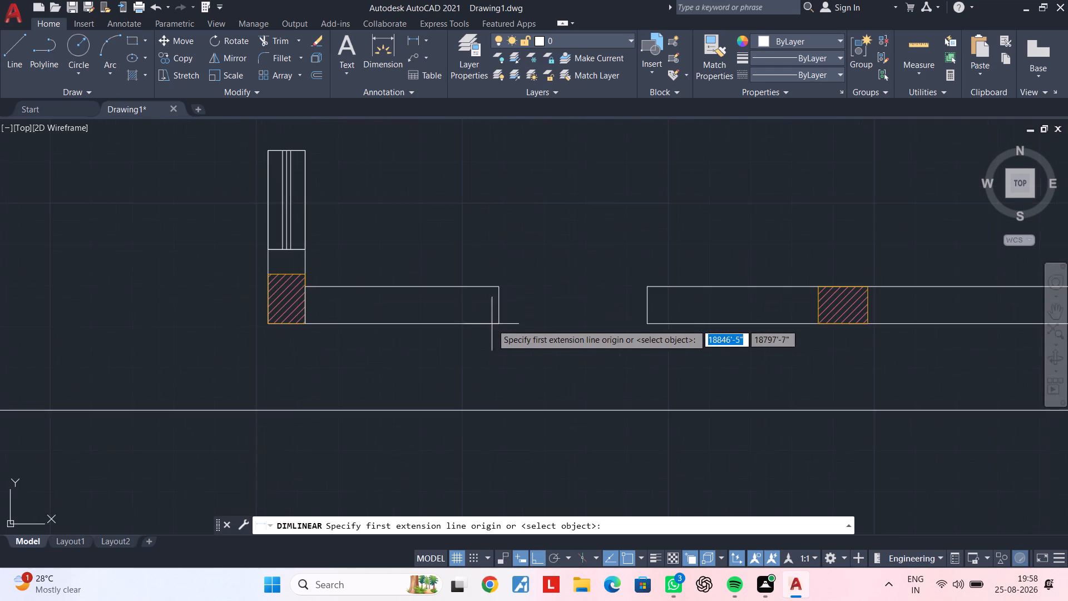
left_click(501, 326)
left_click(642, 325)
key("Escape")
key("Escape")
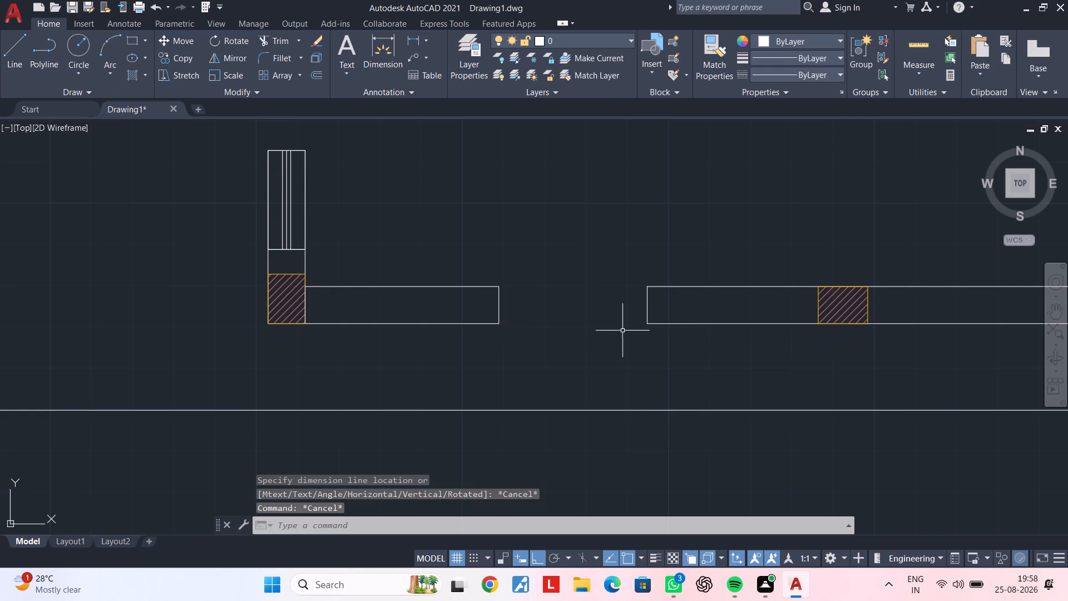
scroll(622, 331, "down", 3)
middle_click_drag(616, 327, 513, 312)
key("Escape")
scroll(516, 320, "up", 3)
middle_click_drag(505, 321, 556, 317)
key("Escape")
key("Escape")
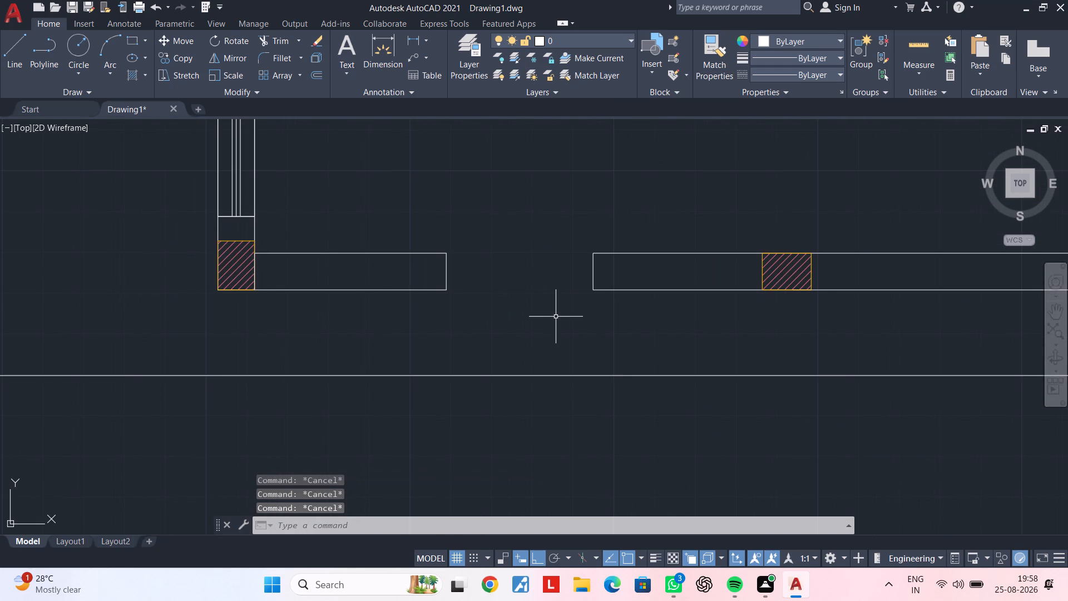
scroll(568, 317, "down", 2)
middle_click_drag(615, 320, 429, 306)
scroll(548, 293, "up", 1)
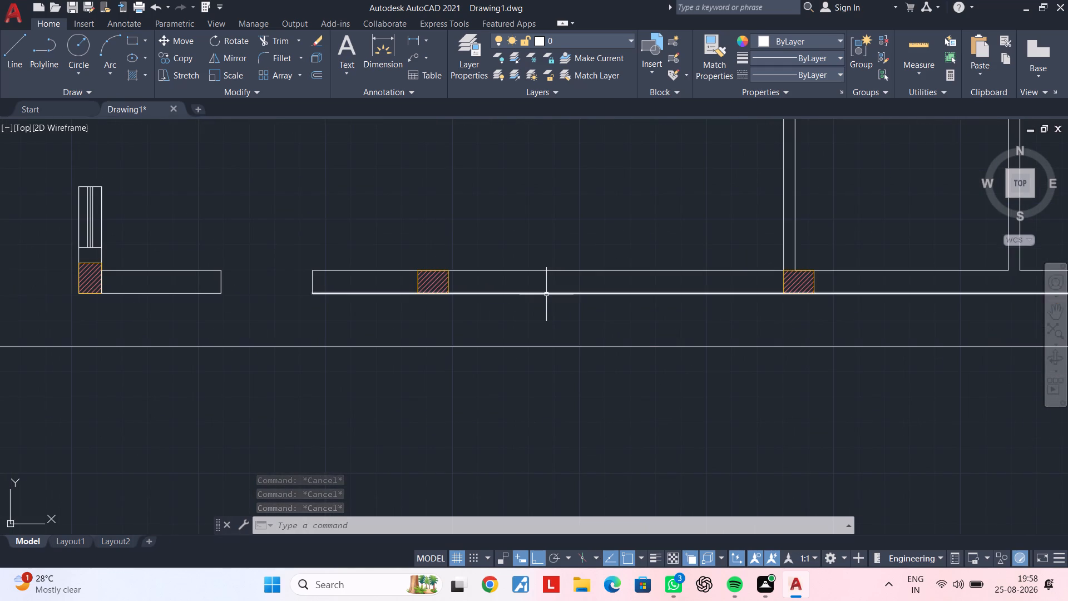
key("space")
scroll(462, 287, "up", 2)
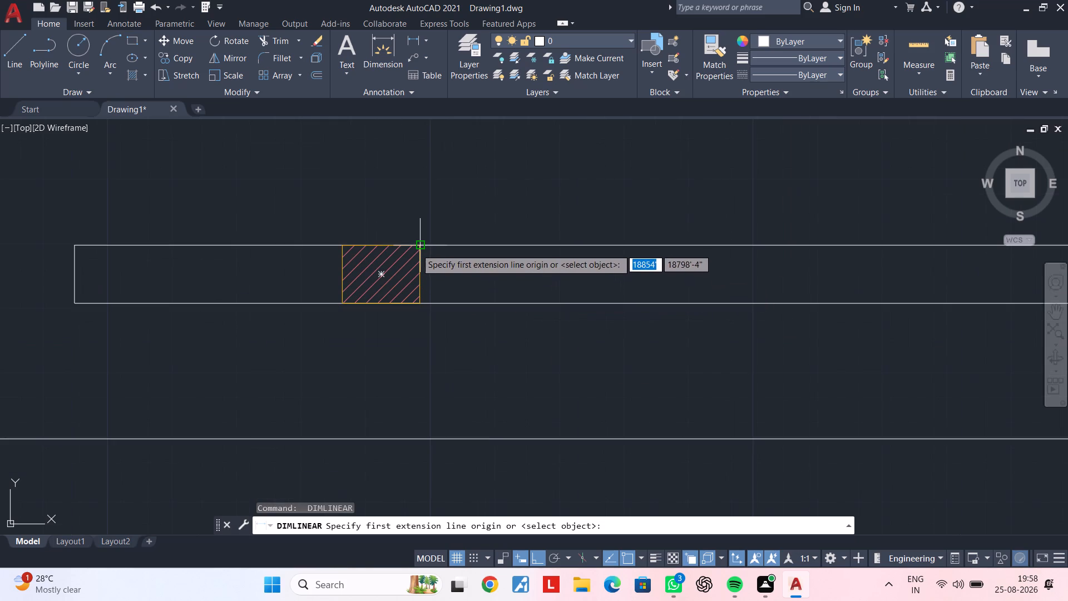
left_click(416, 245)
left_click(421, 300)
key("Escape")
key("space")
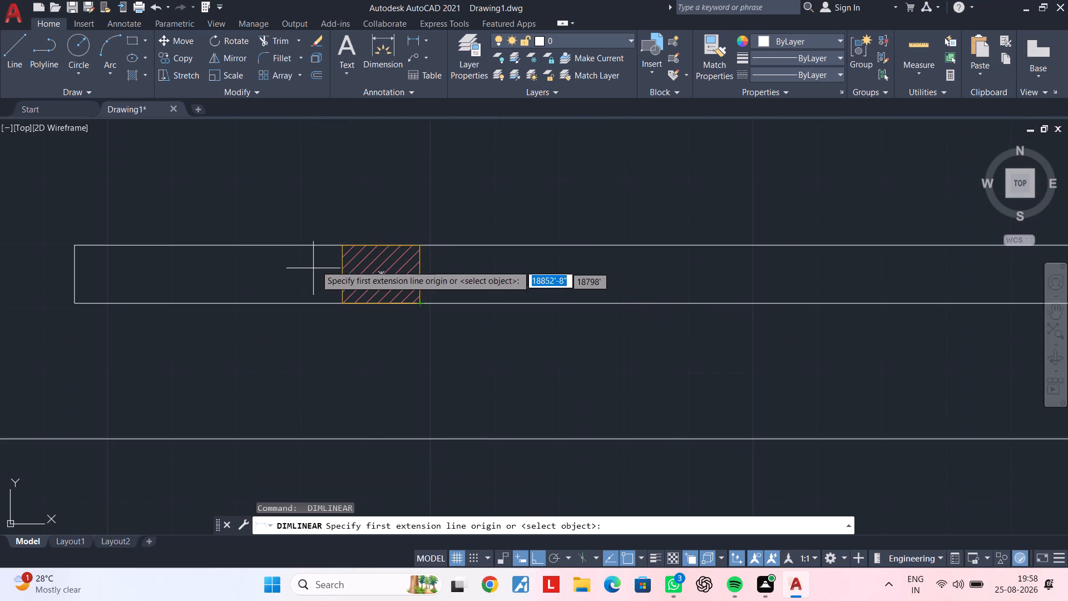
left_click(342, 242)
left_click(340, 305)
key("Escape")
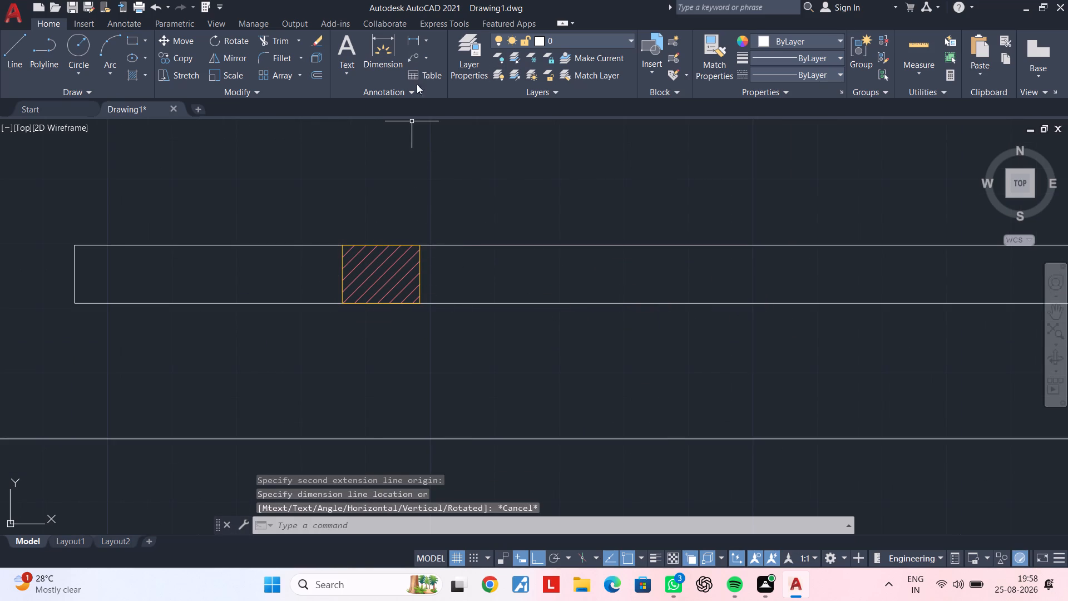
Draw vertical lines over the east and west edges of the hatched south-wall column east of the opening.
left_click(17, 55)
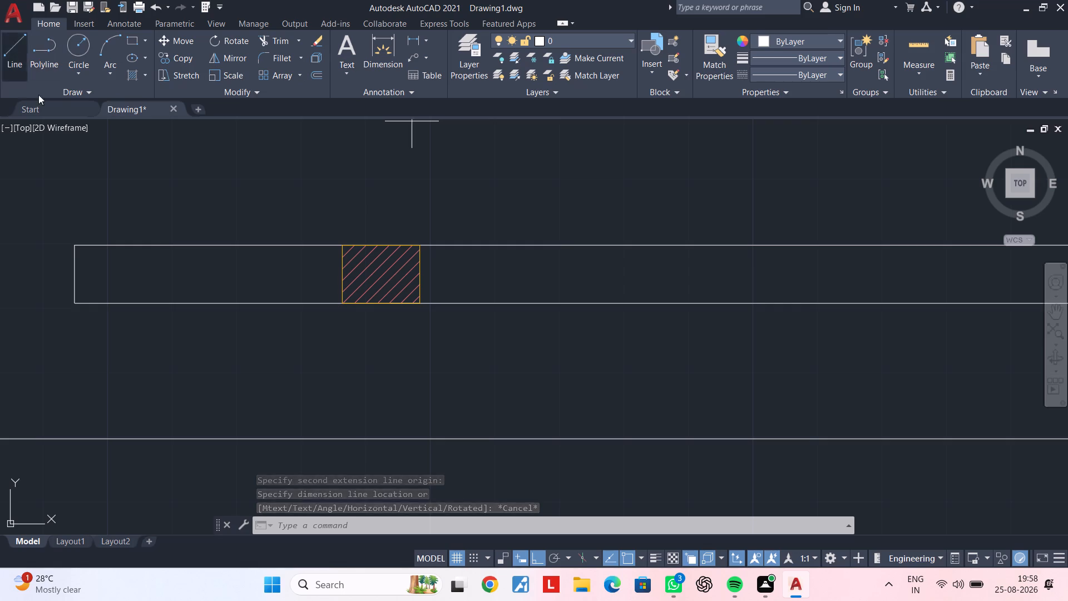
scroll(403, 240, "up", 2)
left_click(443, 254)
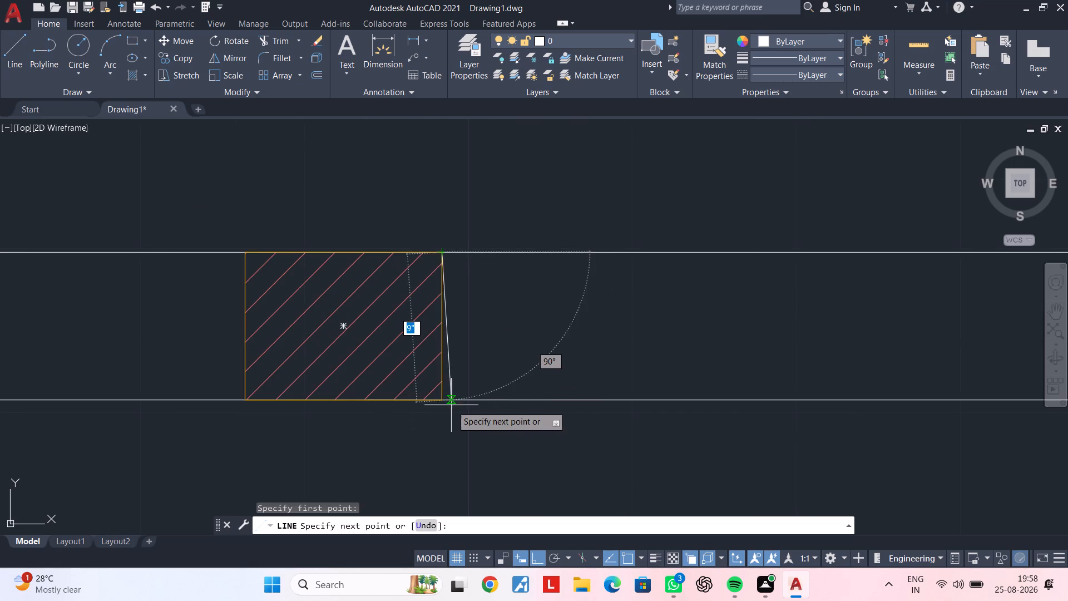
left_click(444, 401)
key("Escape")
middle_click_drag(461, 406, 585, 388)
key("space")
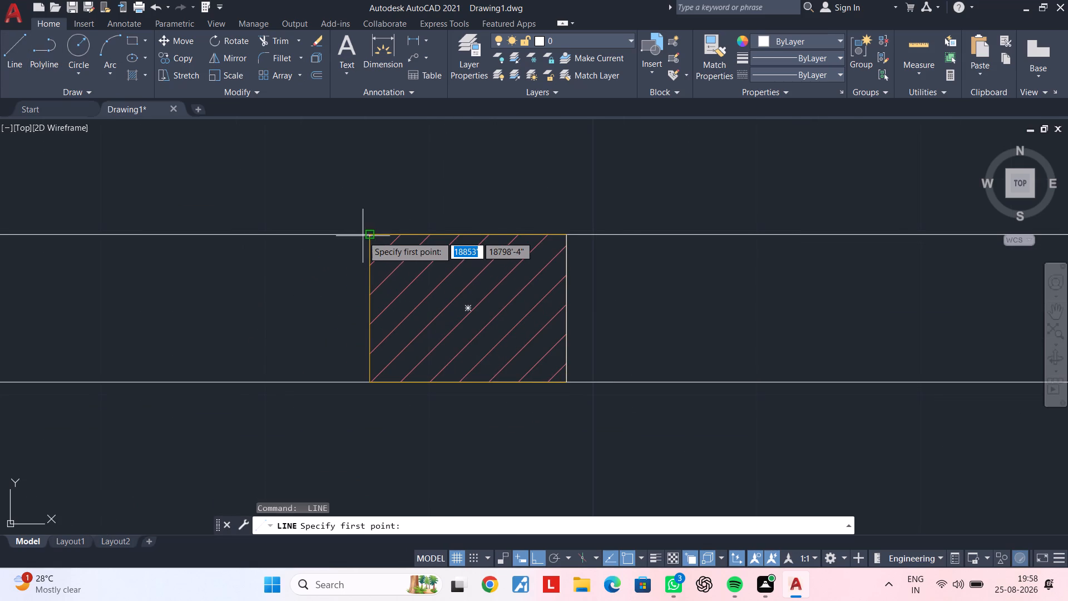
left_click(367, 235)
left_click(367, 380)
key("Escape")
Measure the clear distance along the south wall from this column's east edge to the next column at the interior wall.
scroll(719, 371, "down", 3)
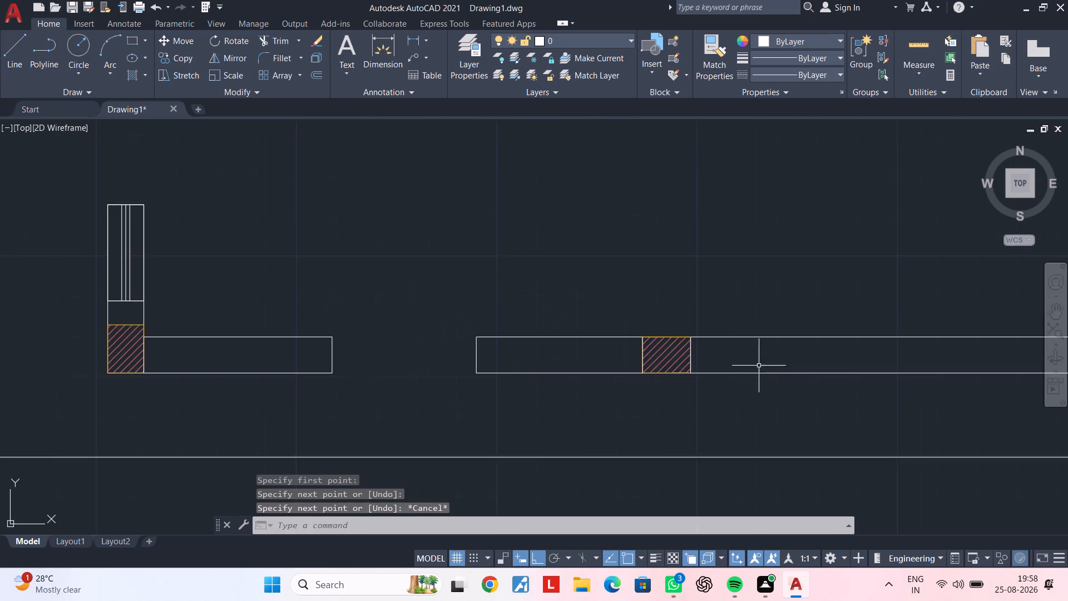
middle_click_drag(761, 364, 542, 352)
key("Escape")
middle_click_drag(609, 351, 462, 351)
key("Escape")
middle_click_drag(458, 351, 519, 341)
key("Escape")
key("Escape")
key("Escape")
key("Escape")
key("Escape")
key("Escape")
key("Escape")
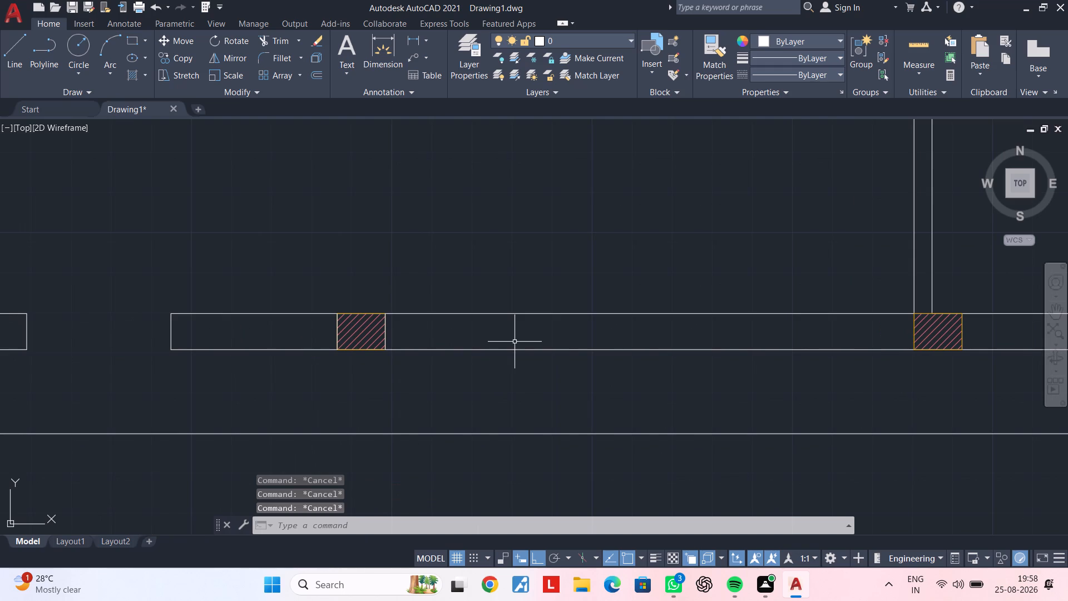
key("Escape")
key("Escape")
middle_click_drag(566, 344, 454, 341)
key("Escape")
key("Escape")
key("Escape")
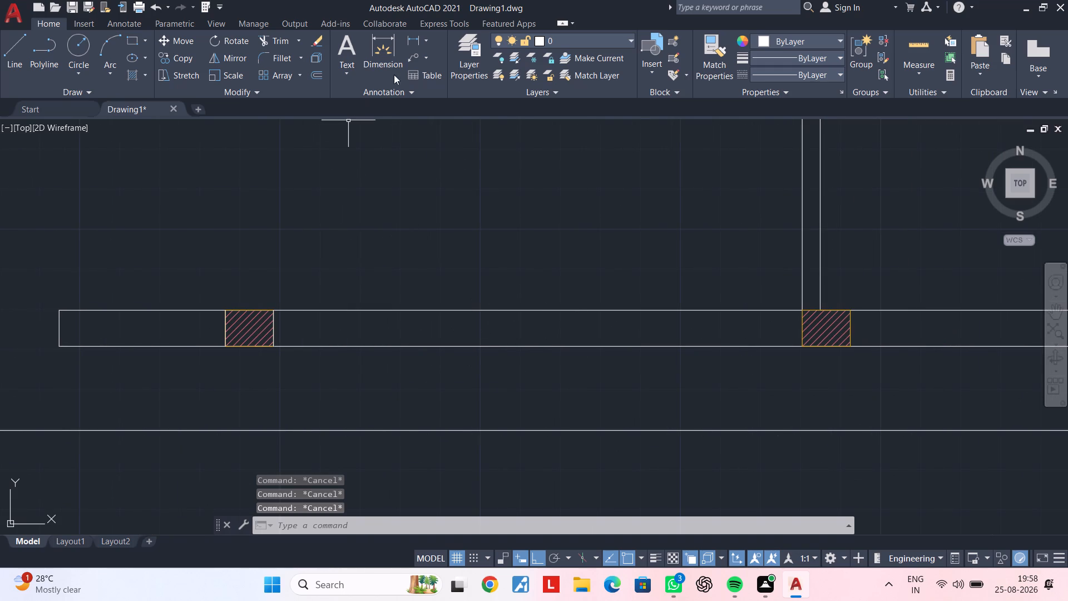
left_click(416, 39)
left_click(270, 348)
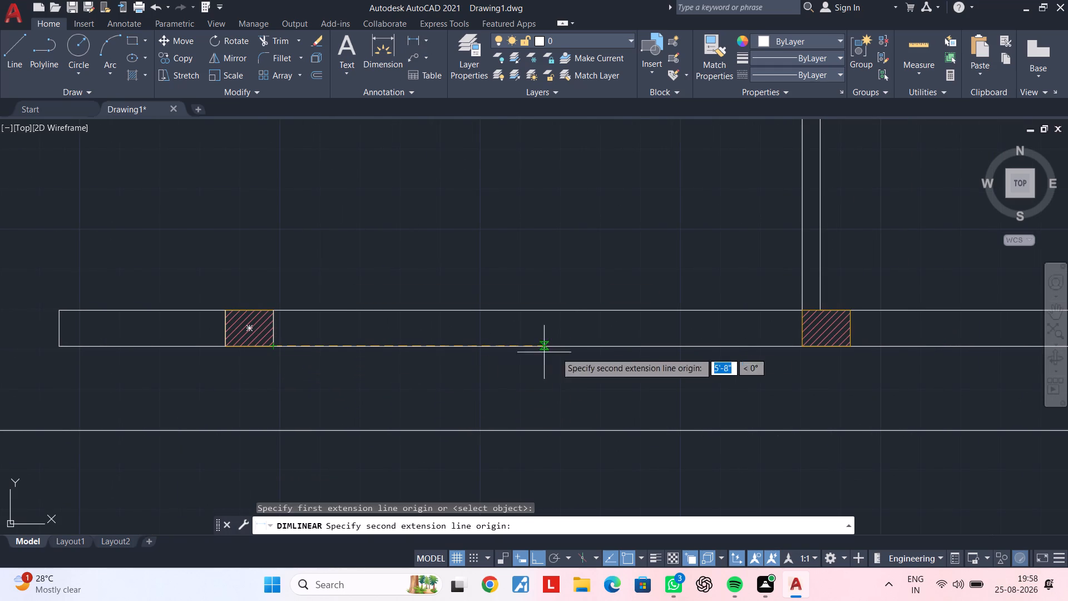
left_click(803, 349)
key("Escape")
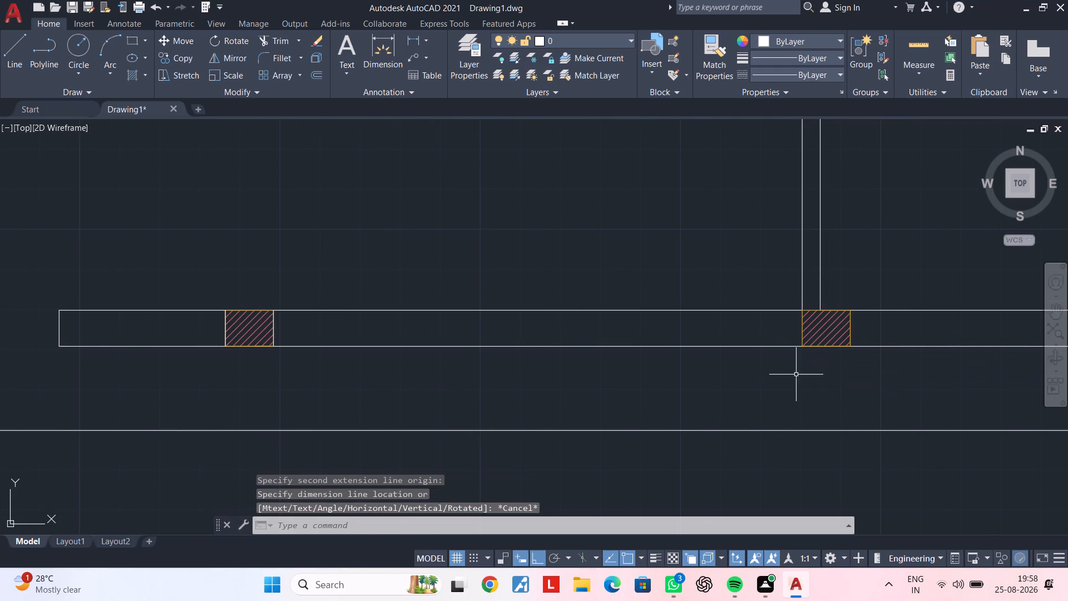
key("Escape")
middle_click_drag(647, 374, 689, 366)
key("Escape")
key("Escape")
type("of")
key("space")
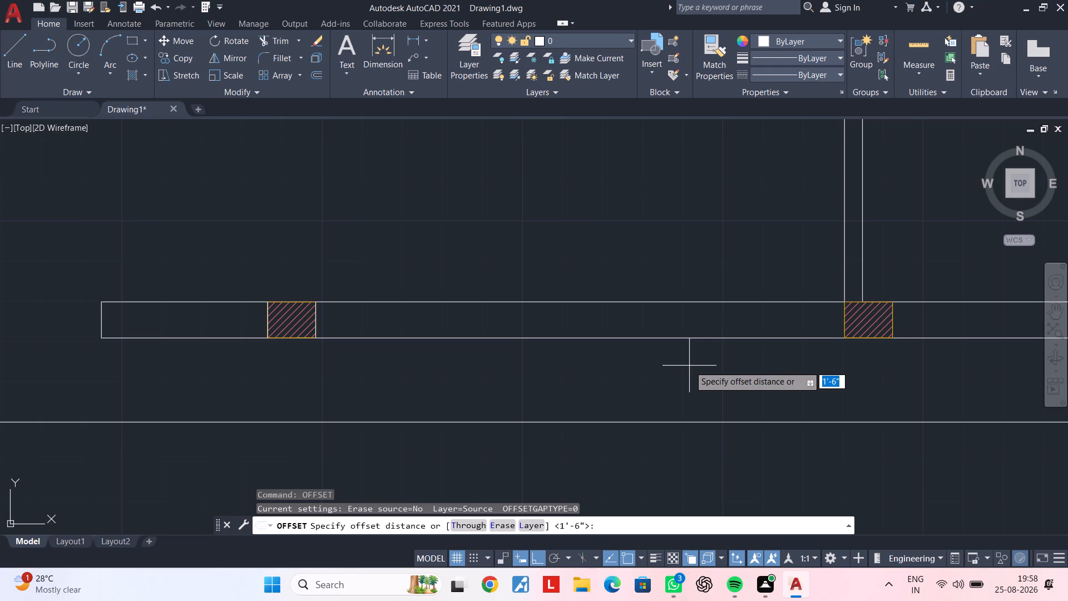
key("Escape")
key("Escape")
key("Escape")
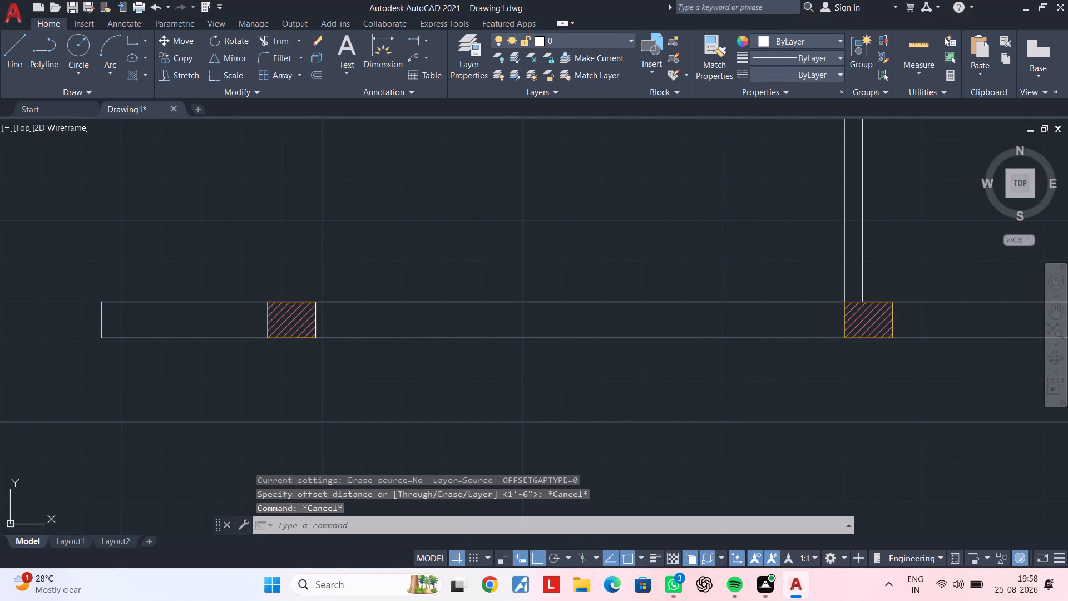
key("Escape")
Offset the line on the column's east edge 6' to the east inside the south wall.
type("of")
key("space")
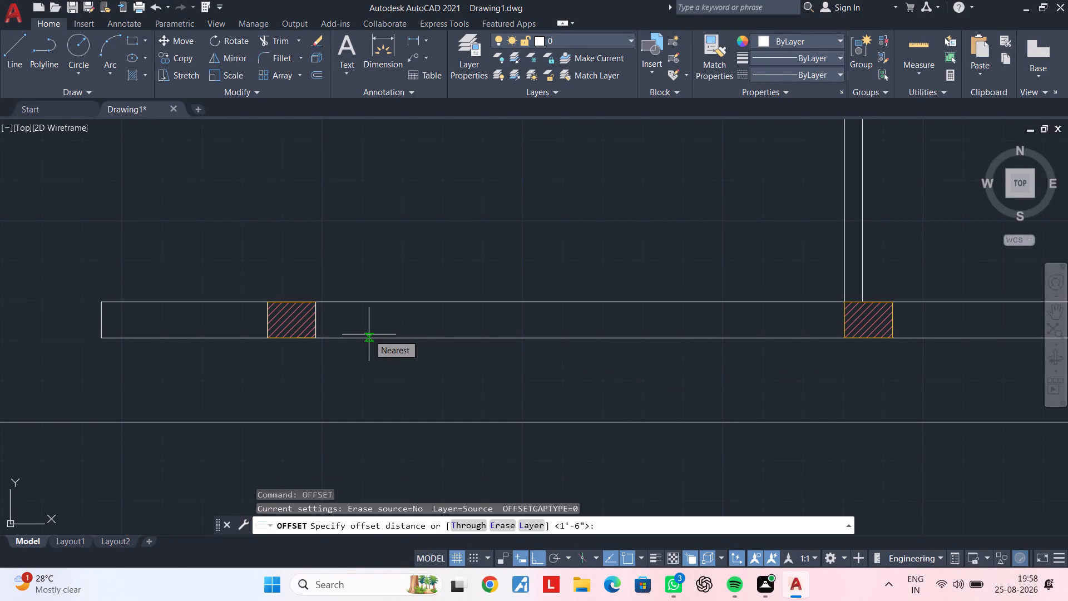
type("6'")
key("Return")
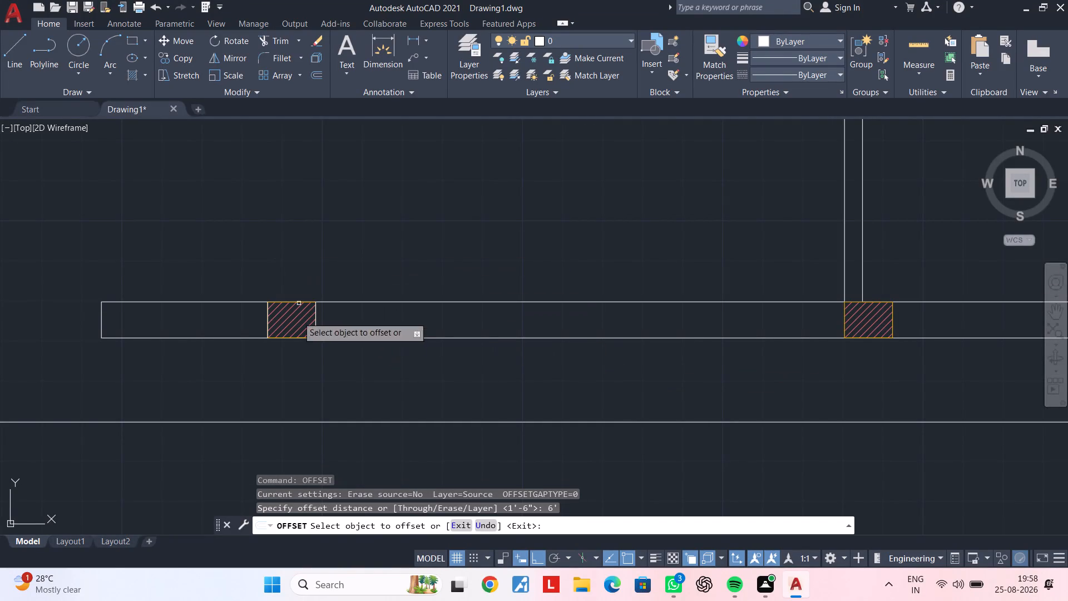
scroll(306, 324, "up", 1)
left_click(319, 321)
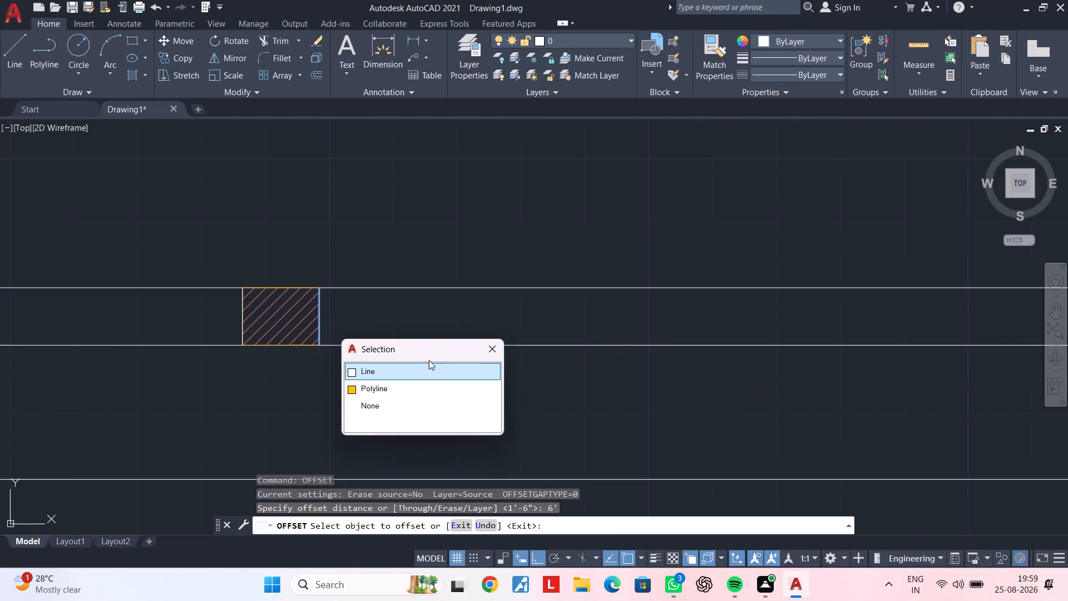
left_click(426, 367)
left_click(577, 332)
scroll(611, 313, "down", 3)
middle_click_drag(603, 319, 516, 315)
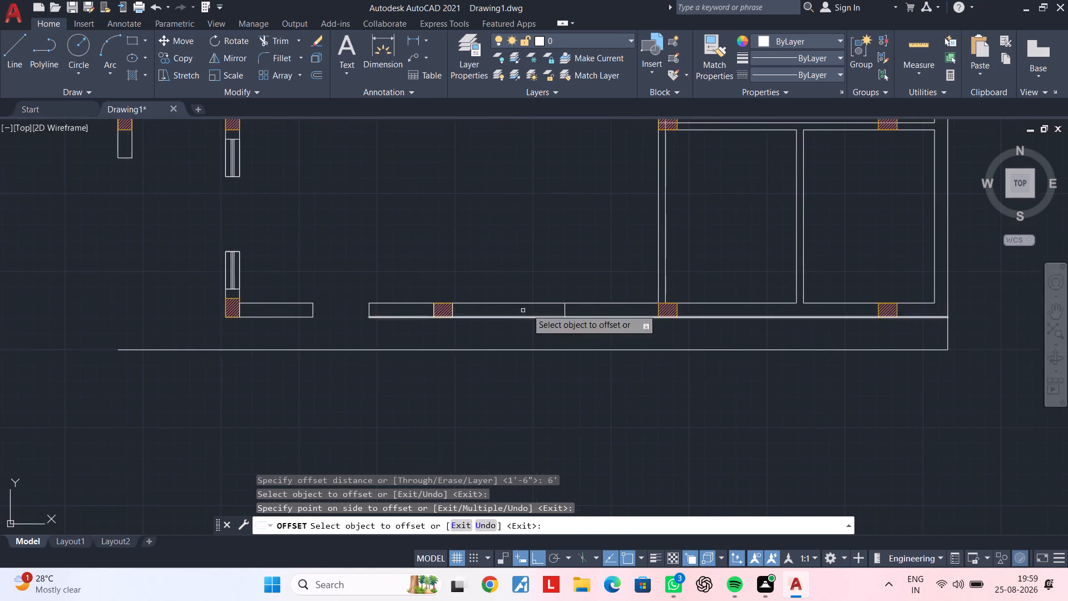
key("Escape")
Offset the new vertical line midway between the two columns 2' to both sides inside the south wall.
scroll(572, 309, "up", 4)
key("Escape")
key("Escape")
middle_click_drag(550, 293, 708, 284)
key("Escape")
key("Escape")
key("Escape")
middle_click_drag(606, 314, 628, 305)
key("Escape")
key("Escape")
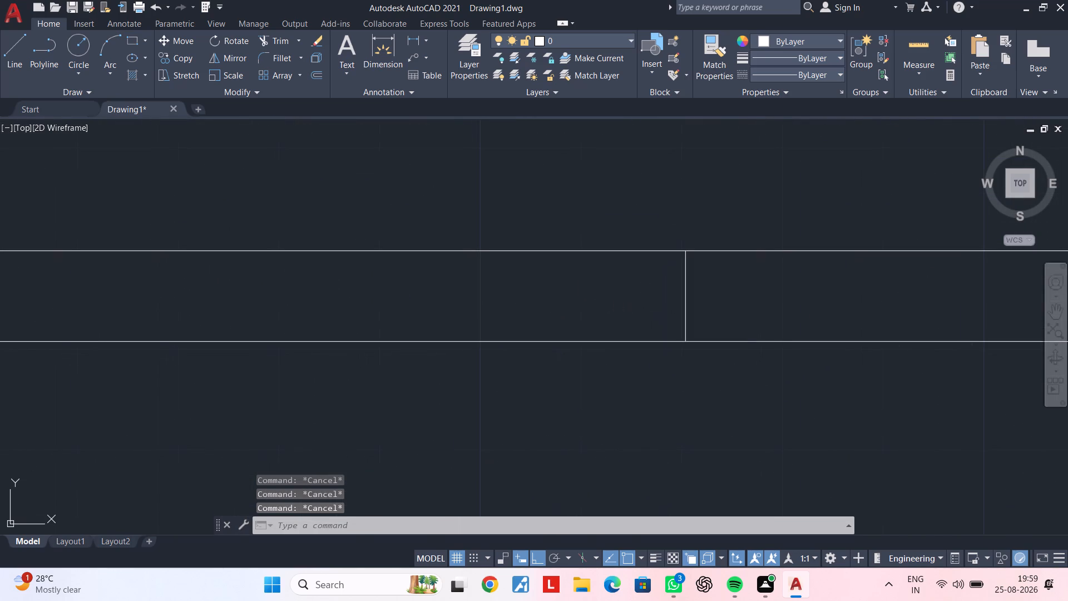
scroll(643, 300, "down", 2)
middle_click_drag(630, 302, 616, 313)
type("of 2'")
key("Return")
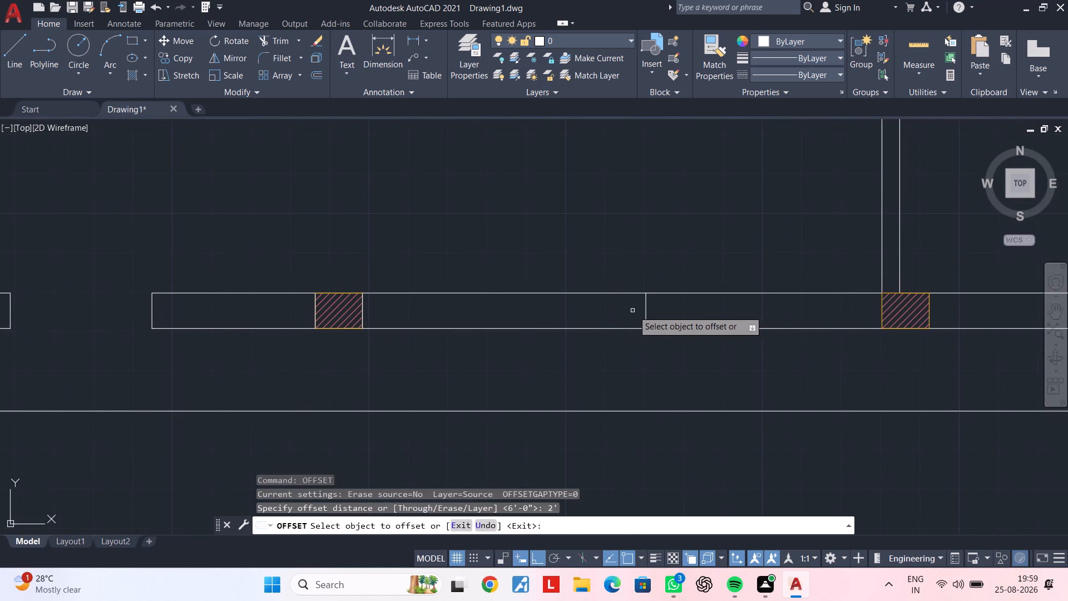
left_click(646, 313)
left_click(527, 314)
left_click(645, 314)
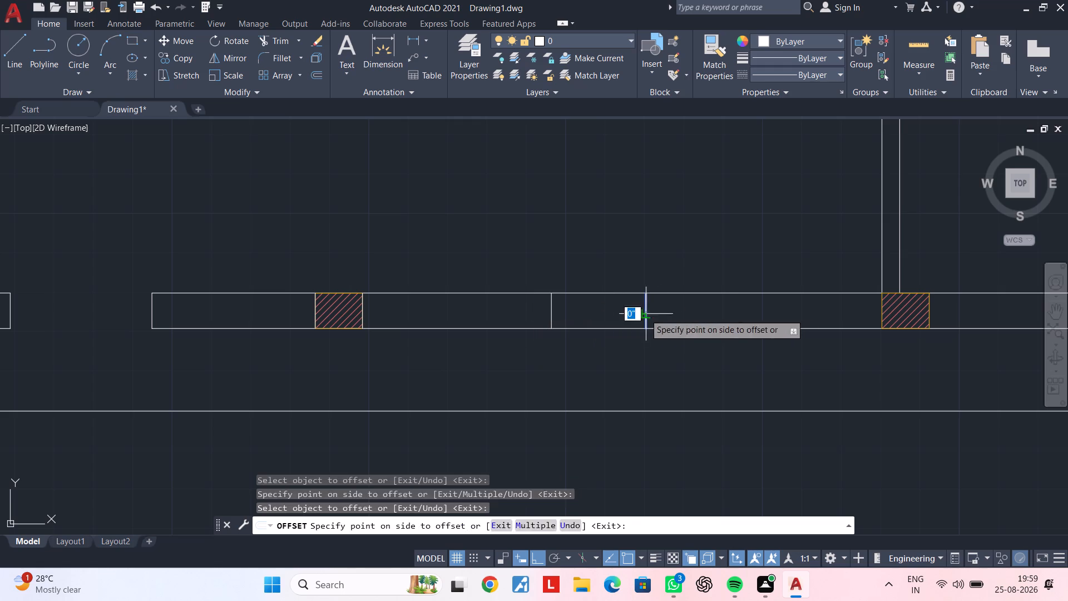
left_click(729, 314)
key("Escape")
key("Escape")
key("Escape")
key("Escape")
Trim the south wall lines and the centre line between the two outer vertical lines to clear the opening west of the interior wall.
key("t")
type("r")
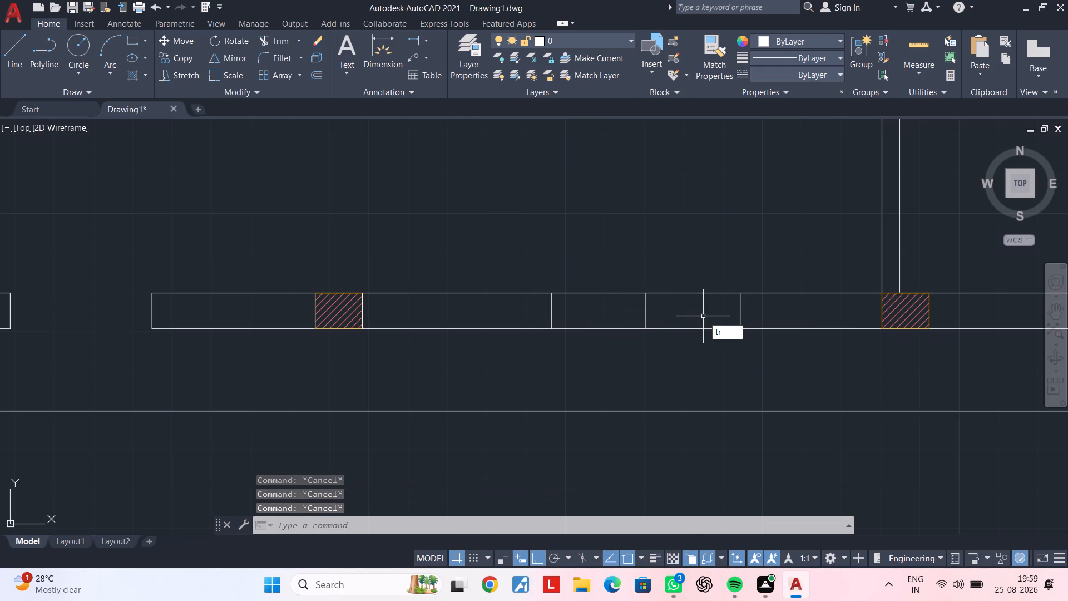
key("space")
left_click(600, 350)
left_click(595, 277)
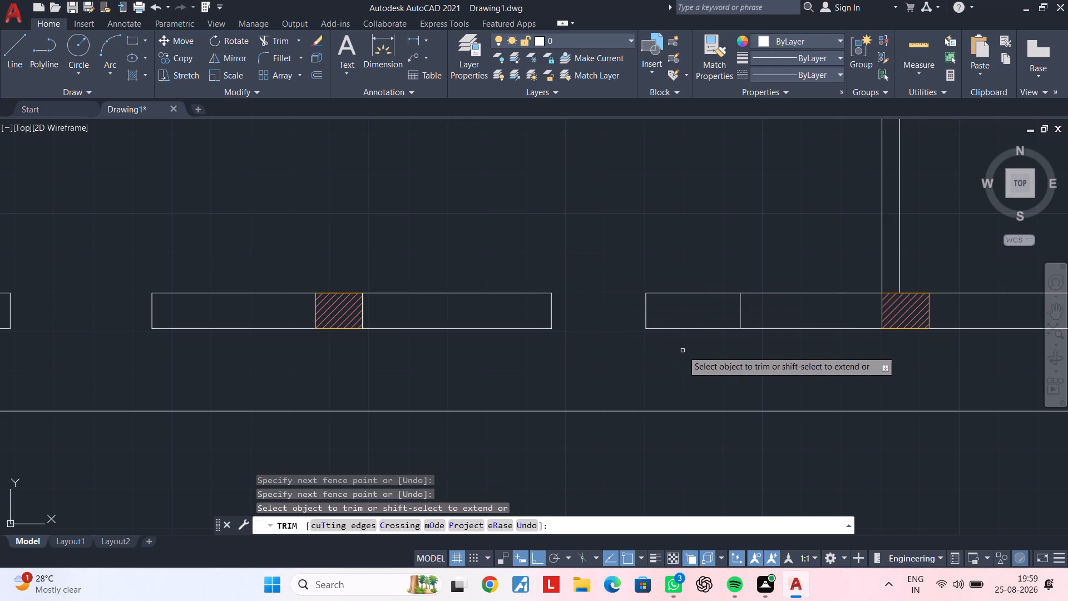
left_click(684, 350)
left_click(684, 260)
left_click(681, 274)
left_click(631, 326)
key("Escape")
scroll(650, 316, "down", 2)
middle_click_drag(652, 316, 637, 315)
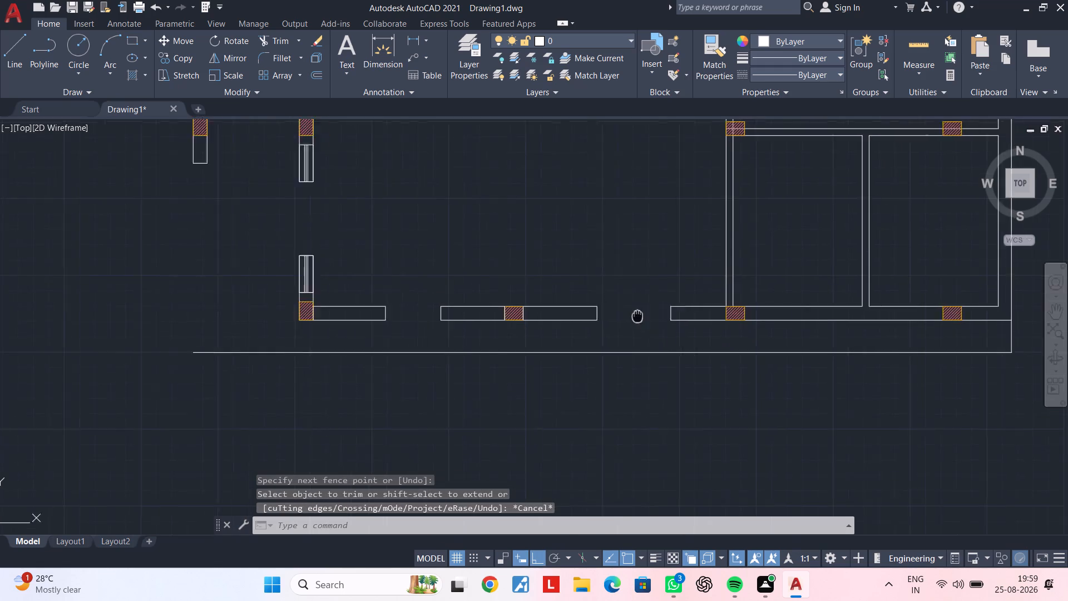
middle_click_drag(637, 315, 610, 313)
key("Escape")
middle_click_drag(597, 318, 518, 318)
scroll(504, 319, "up", 2)
middle_click_drag(558, 311, 468, 317)
key("Escape")
key("Escape")
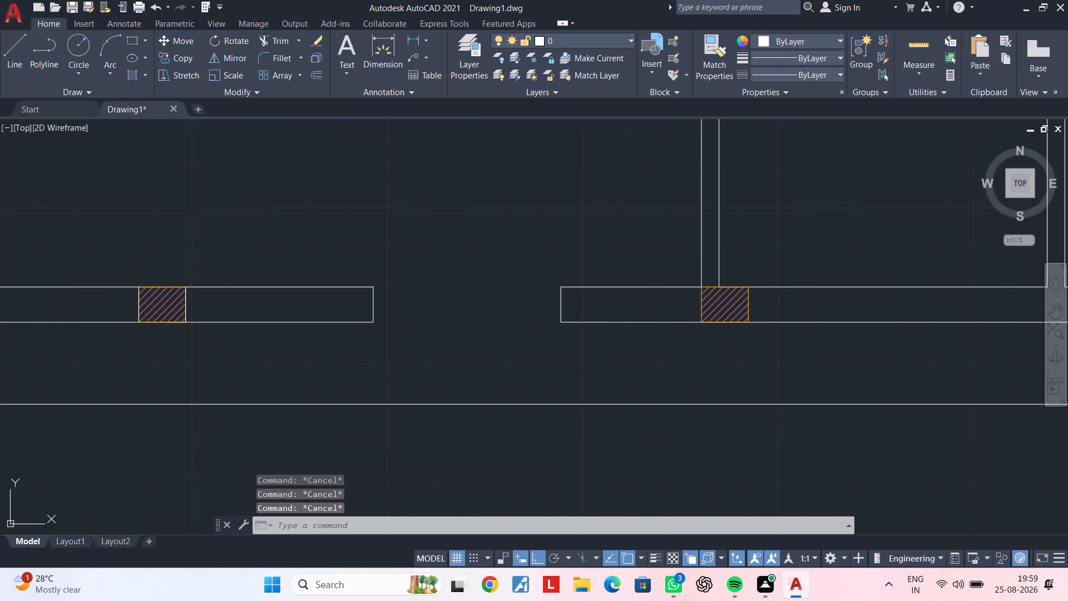
Draw a rectangle filling this south-wall opening from its northwest corner to its southeast corner.
key("Escape")
type("re")
key("c")
key("space")
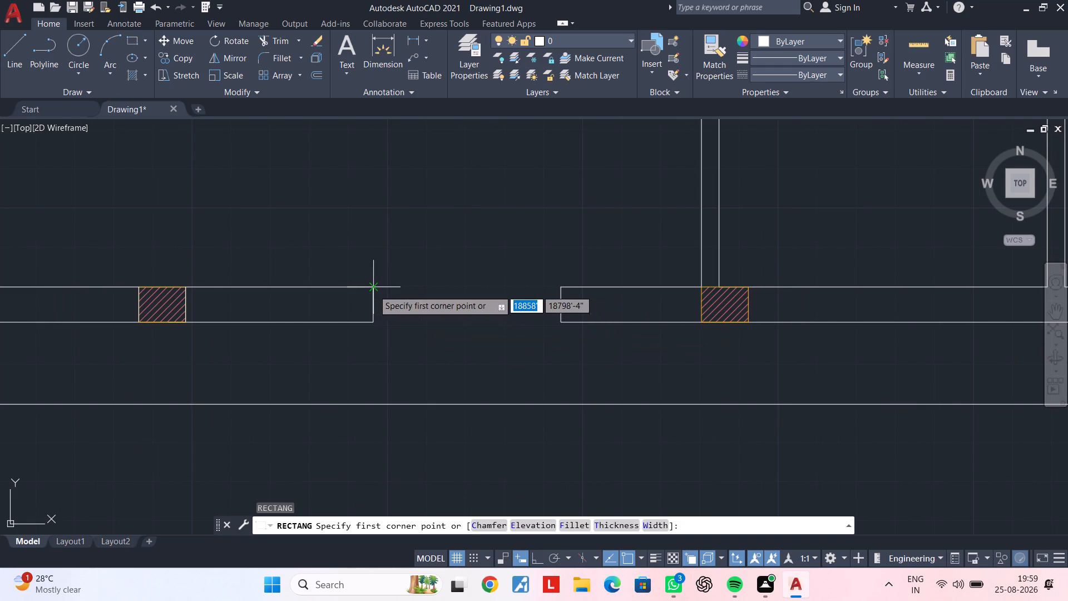
left_click(373, 289)
left_click(563, 324)
key("Escape")
middle_click_drag(459, 326, 585, 321)
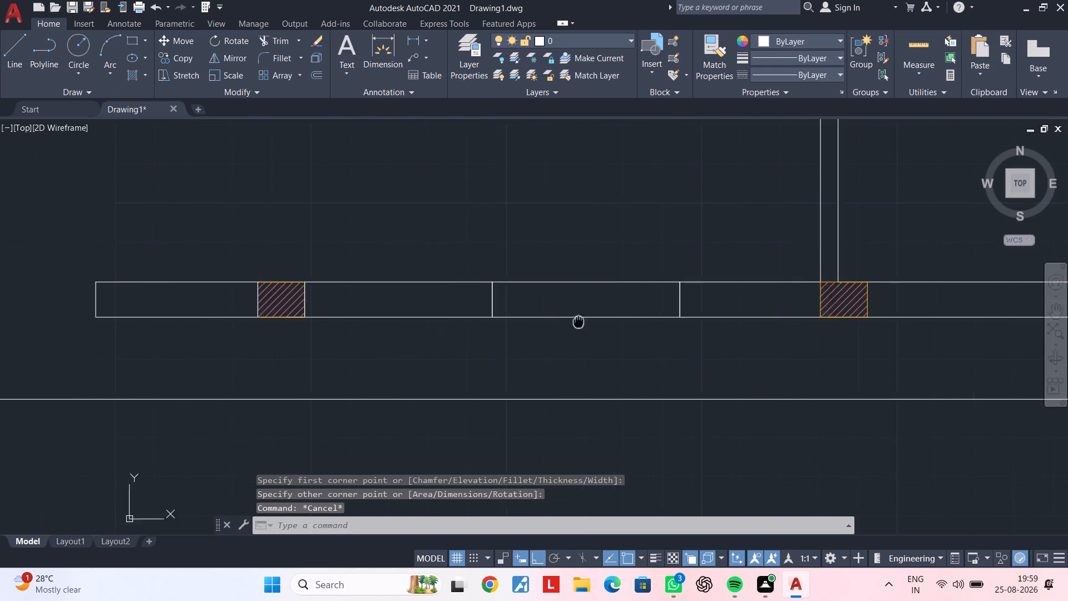
key("Escape")
middle_click_drag(585, 321, 591, 321)
key("Escape")
Draw a horizontal line through the new rectangle between the midpoints of its west and east sides.
key("l")
key("space")
scroll(510, 306, "up", 3)
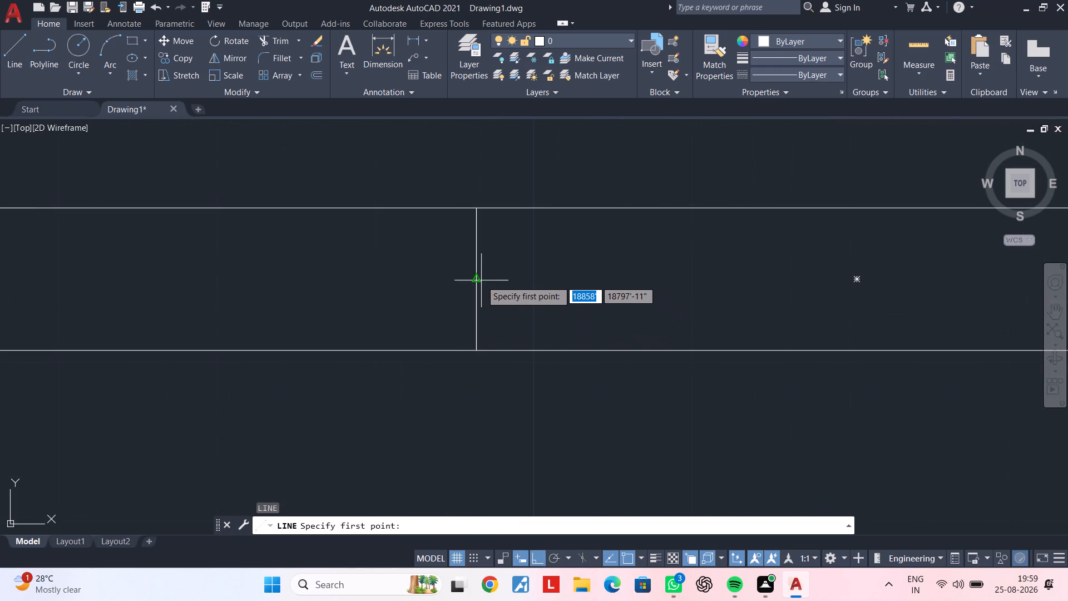
left_click(476, 282)
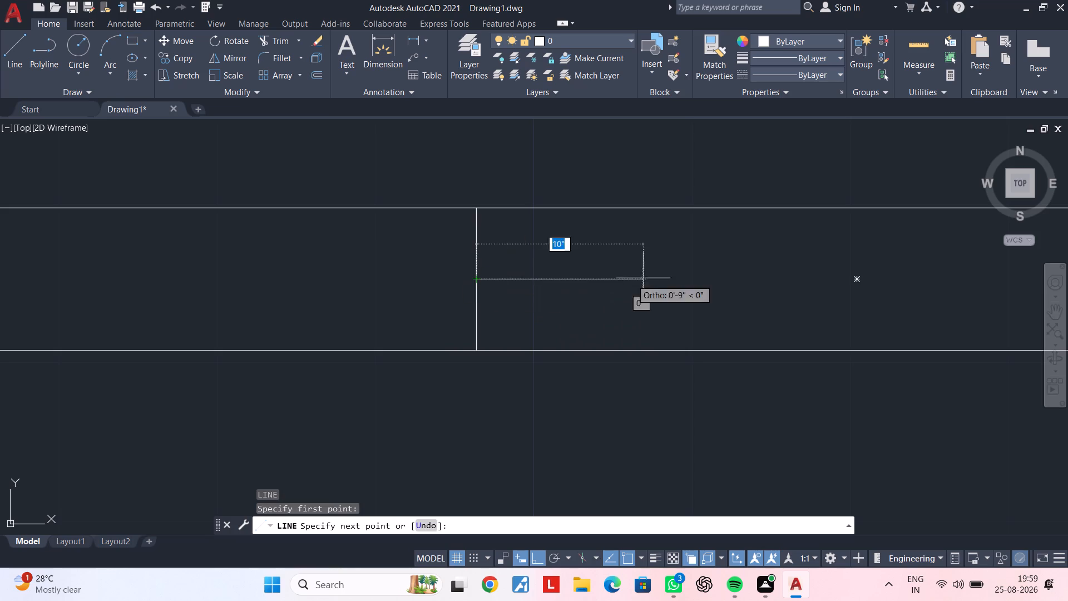
scroll(728, 288, "down", 1)
middle_click_drag(696, 288, 381, 290)
left_click(735, 284)
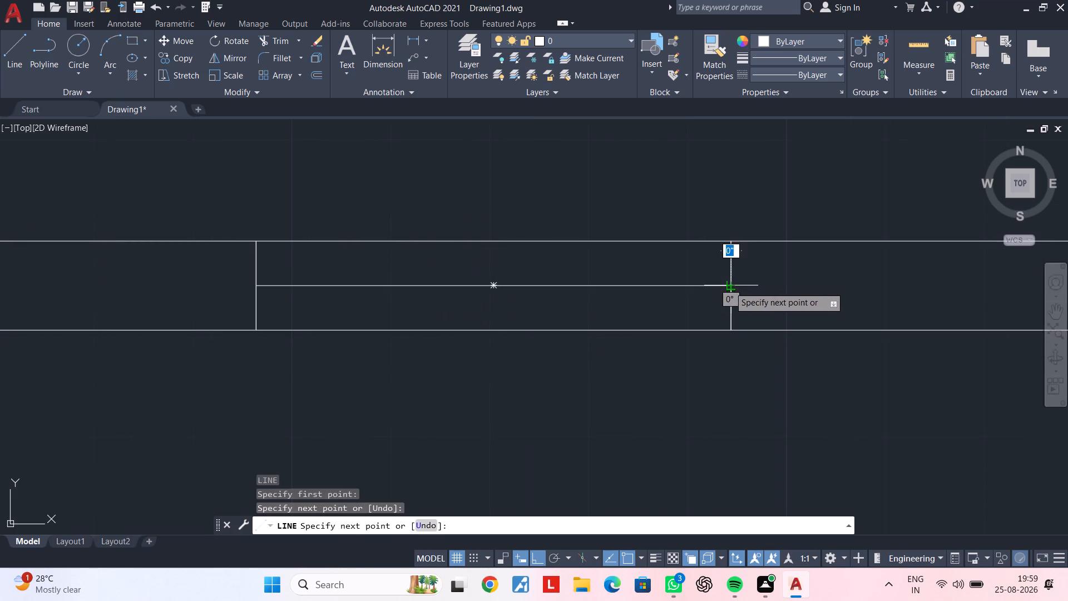
key("Escape")
key("Escape")
scroll(712, 291, "up", 3)
middle_click_drag(657, 308, 822, 312)
scroll(793, 313, "down", 3)
middle_click_drag(669, 315, 804, 316)
scroll(801, 315, "down", 2)
middle_click_drag(798, 315, 724, 321)
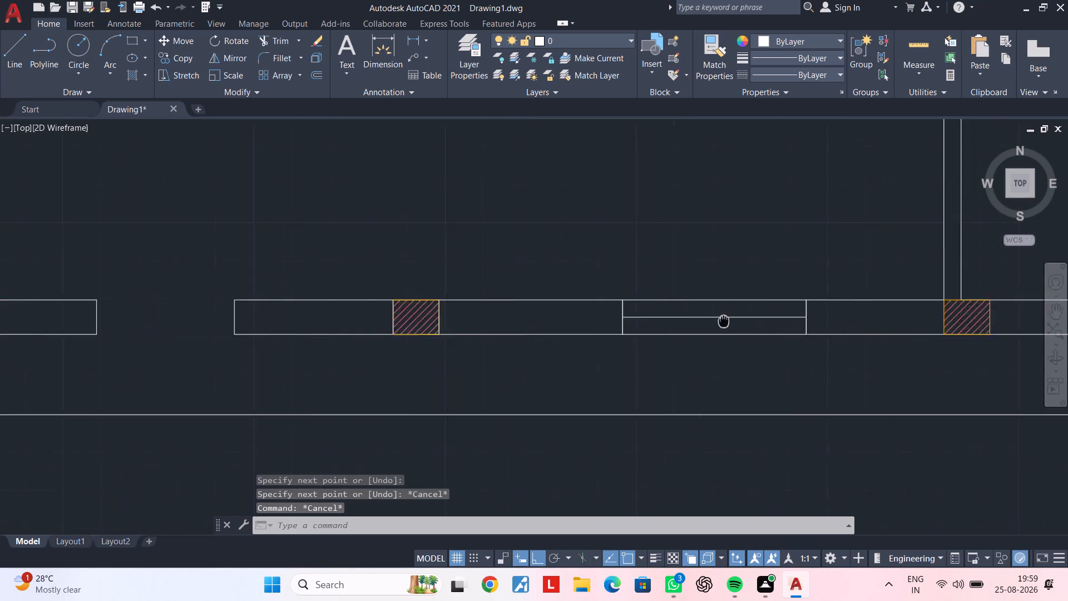
middle_click_drag(724, 321, 647, 323)
key("Escape")
key("Escape")
key("Escape")
Offset the rectangle's horizontal centre line 1" to the north and to the south to form the window lines.
type("of")
key("space")
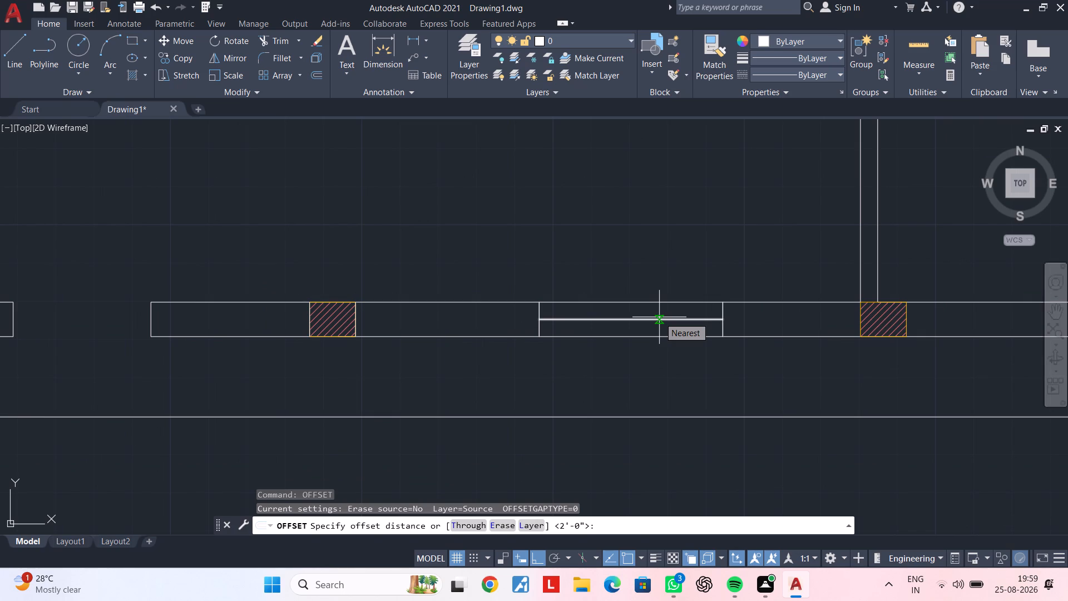
type("1\"")
key("Return")
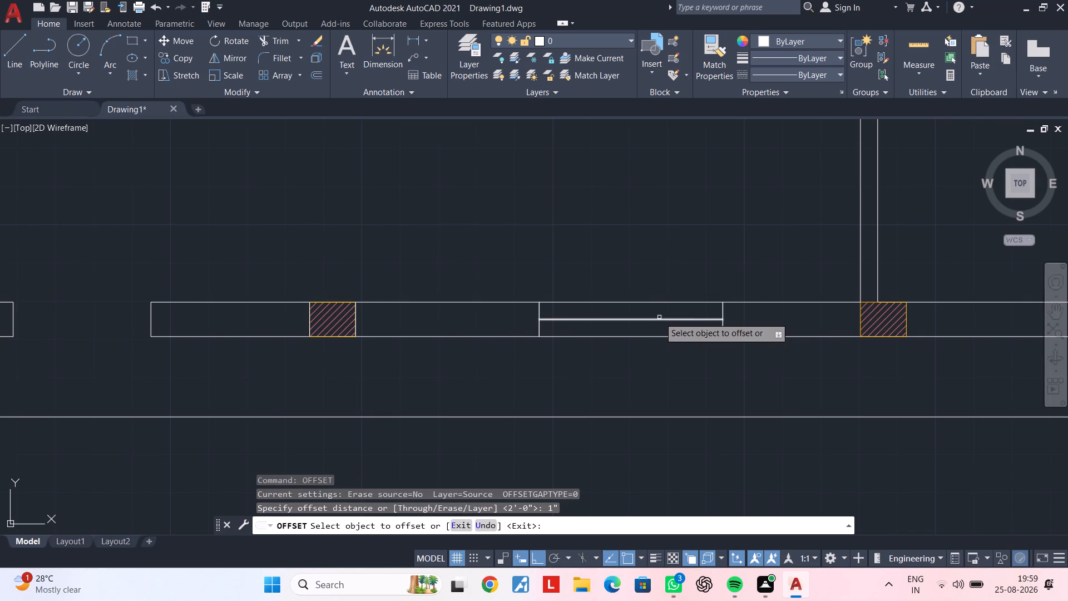
left_click(656, 319)
left_click(658, 308)
scroll(663, 339, "up", 2)
left_click(649, 292)
left_click(649, 305)
scroll(653, 309, "down", 3)
key("Escape")
key("Escape")
key("Escape")
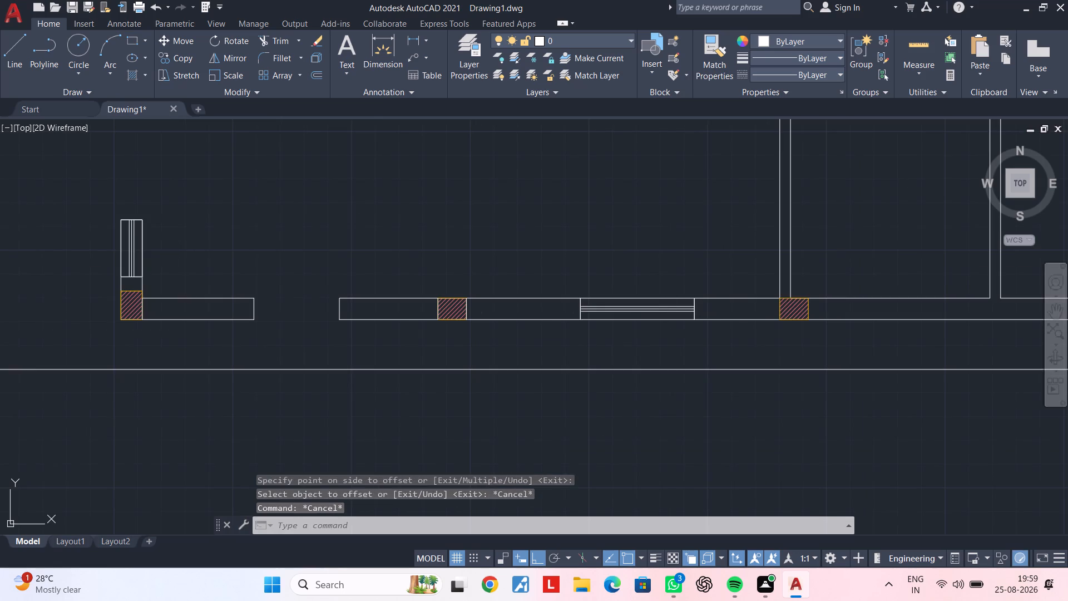
Measure the length of the west face of the partition between the two southeast rooms with a linear dimension.
middle_click_drag(769, 321, 480, 312)
scroll(696, 310, "down", 1)
middle_click_drag(686, 310, 610, 326)
key("Escape")
key("Escape")
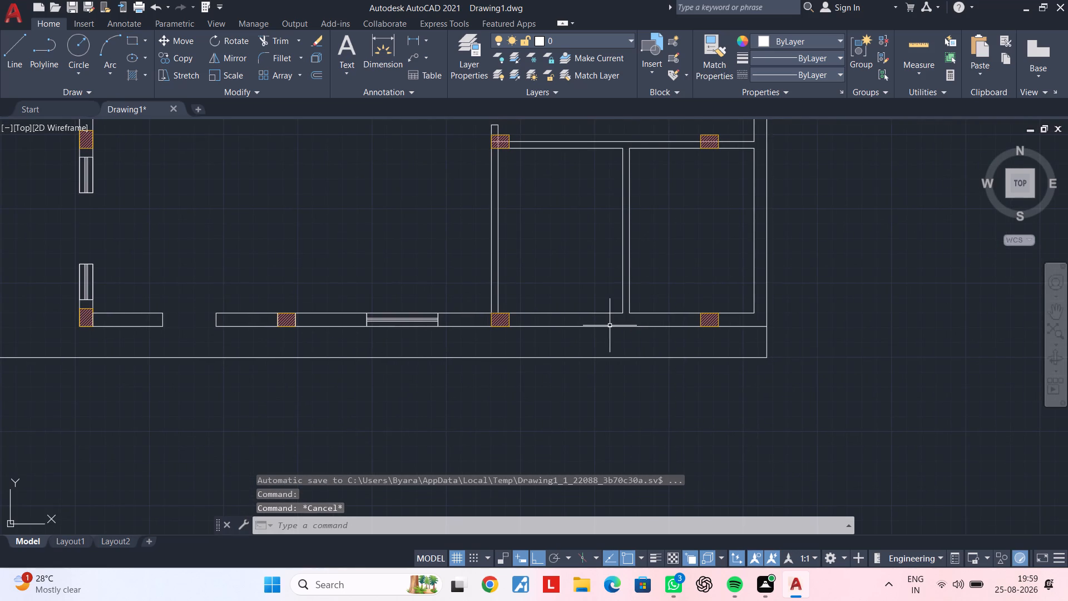
key("Escape")
key("Escape")
key("Escape")
key("Escape")
key("Escape")
middle_click_drag(664, 279, 669, 292)
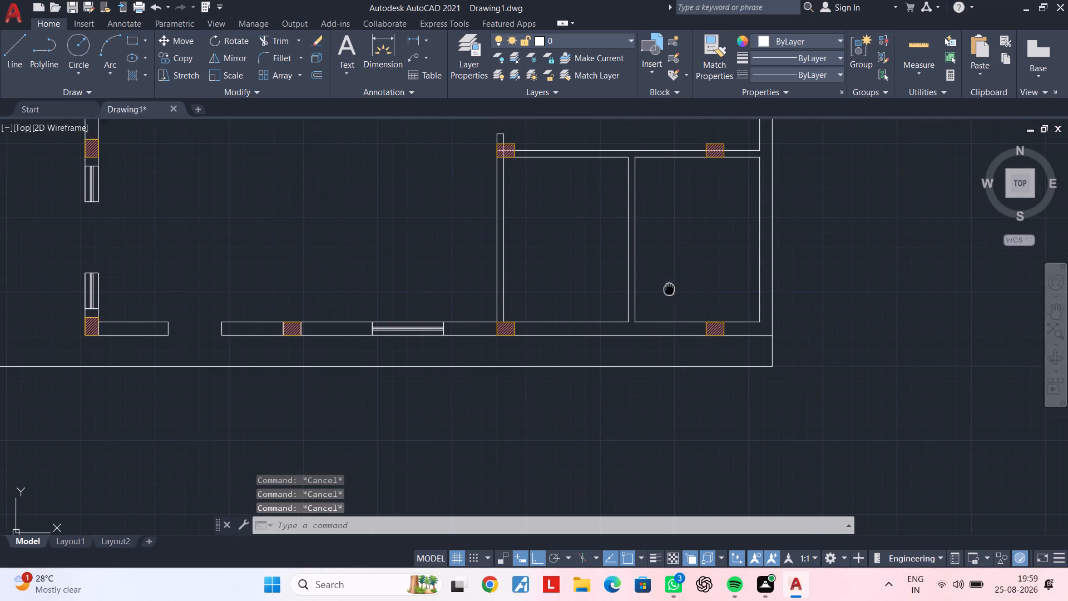
middle_click_drag(669, 292, 664, 344)
scroll(638, 302, "up", 1)
middle_click_drag(644, 317, 662, 381)
key("Escape")
key("Escape")
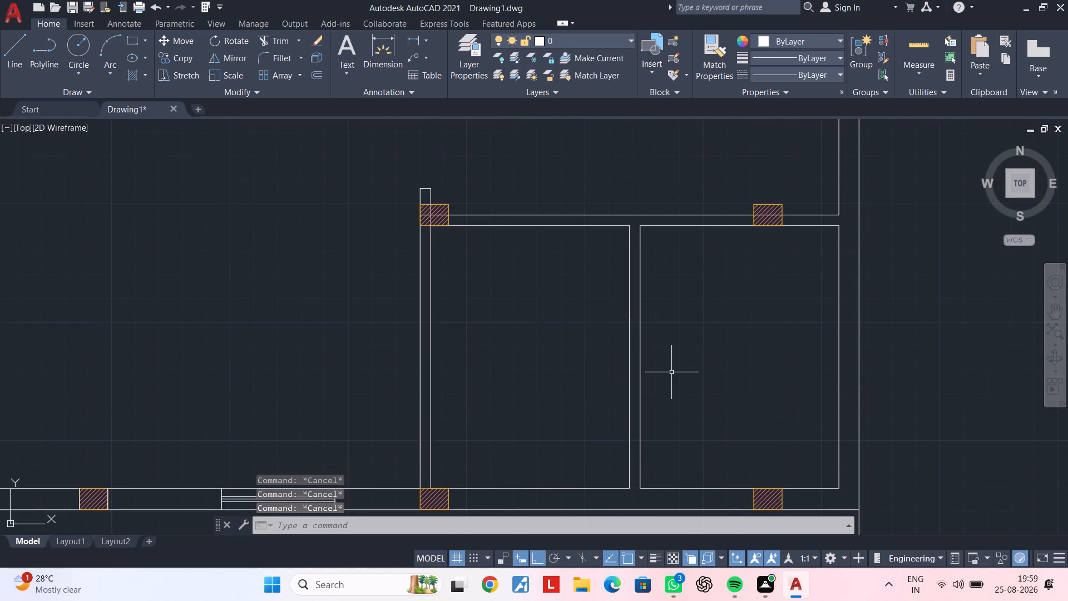
key("Escape")
key("Escape")
key("Escape")
key("Escape")
middle_click_drag(637, 341, 634, 361)
key("Escape")
key("Escape")
left_click(417, 41)
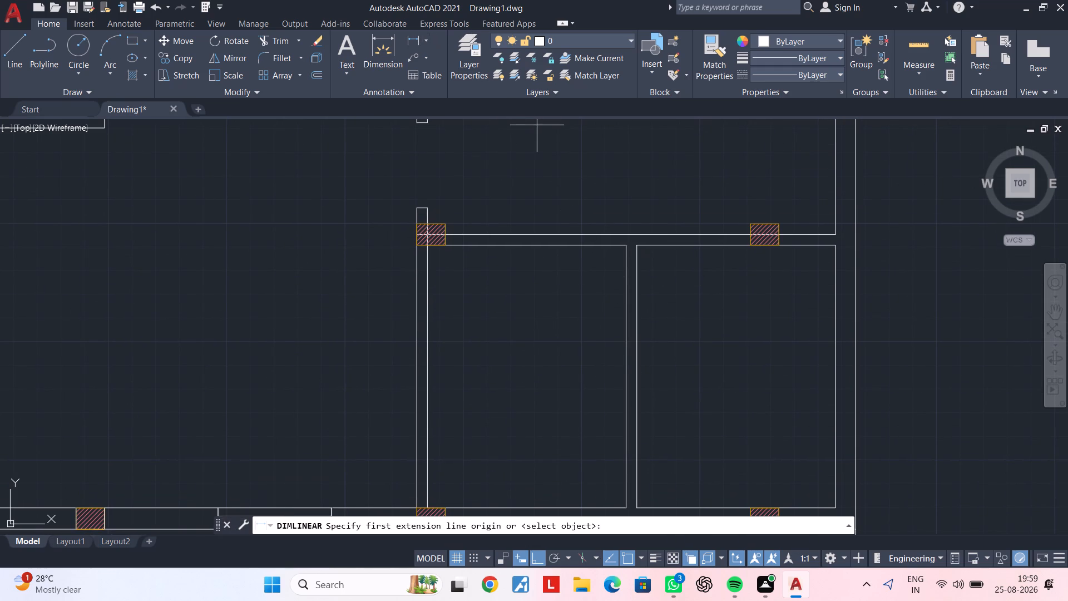
left_click(622, 245)
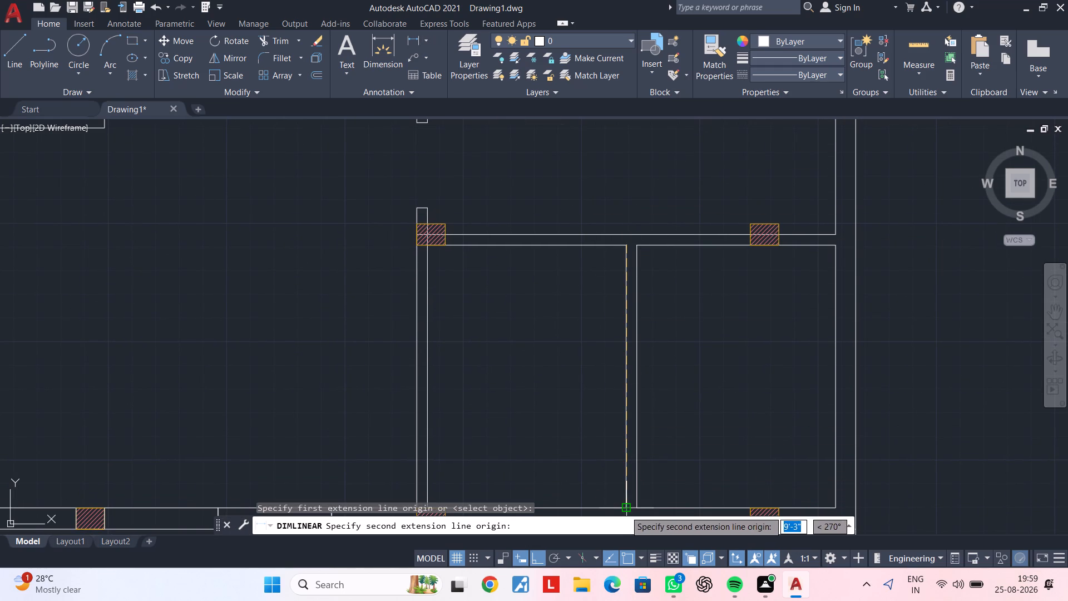
left_click(625, 511)
left_click(599, 455)
scroll(591, 394, "up", 1)
middle_click_drag(607, 394, 595, 366)
key("Escape")
key("Escape")
Draw a short horizontal line across the partition between the two southeast rooms at the midpoint of its length.
key("l")
key("space")
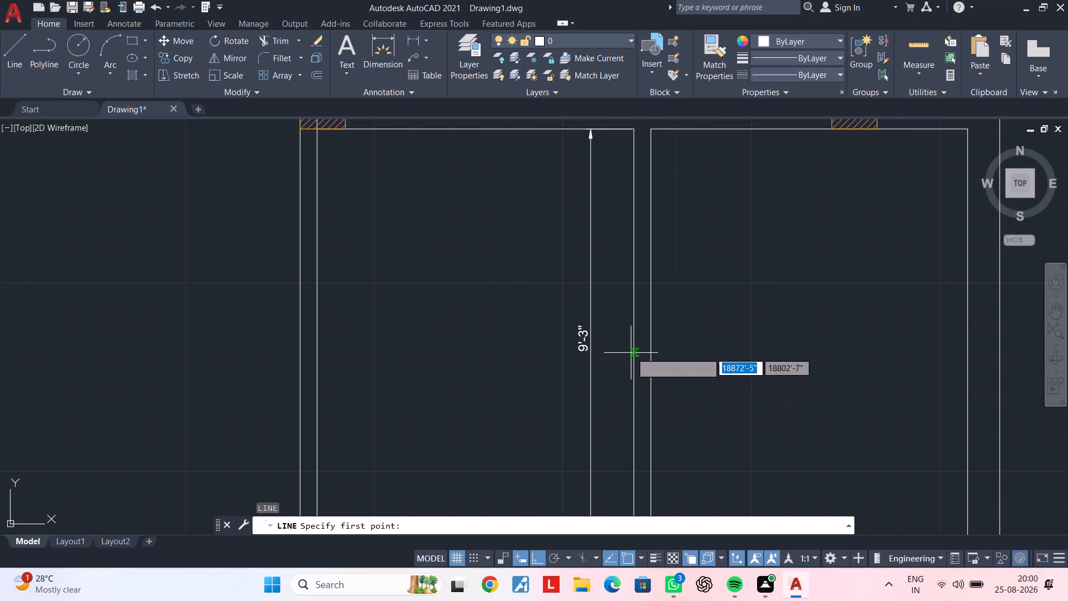
left_click(634, 337)
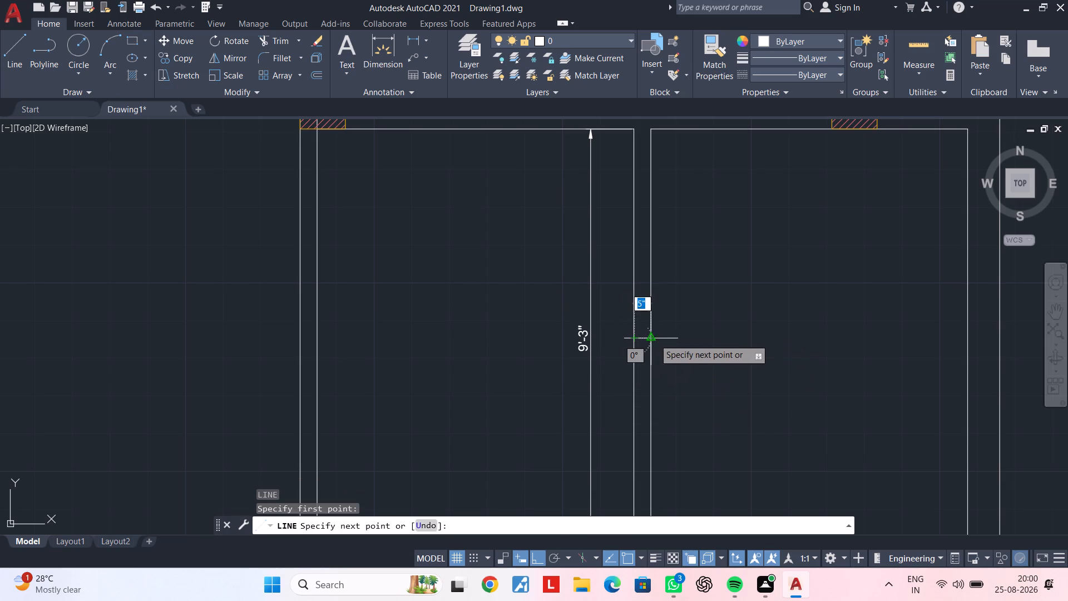
left_click(654, 339)
key("Escape")
key("Escape")
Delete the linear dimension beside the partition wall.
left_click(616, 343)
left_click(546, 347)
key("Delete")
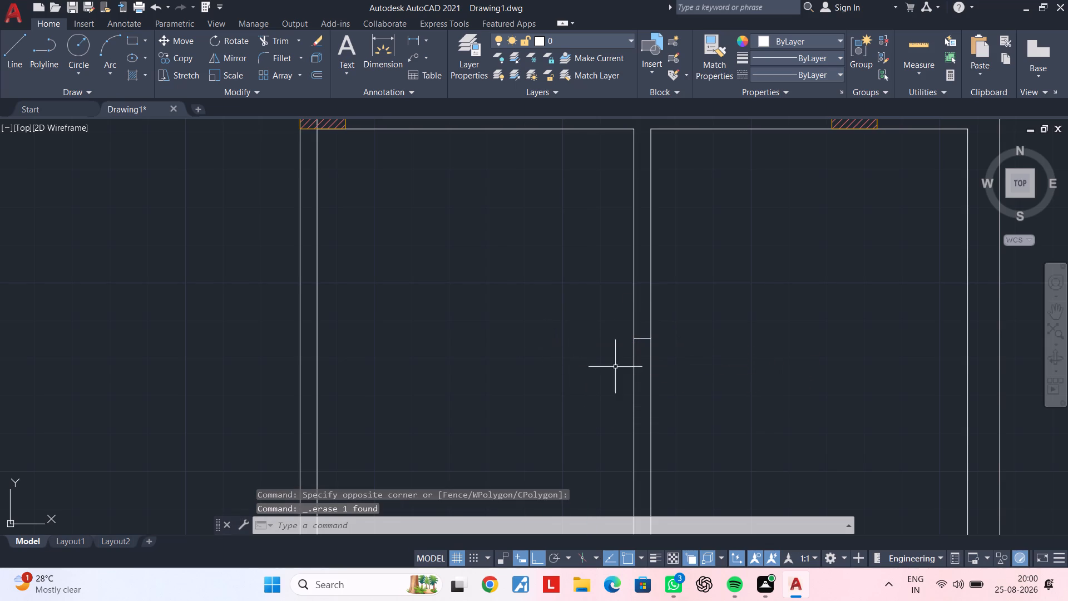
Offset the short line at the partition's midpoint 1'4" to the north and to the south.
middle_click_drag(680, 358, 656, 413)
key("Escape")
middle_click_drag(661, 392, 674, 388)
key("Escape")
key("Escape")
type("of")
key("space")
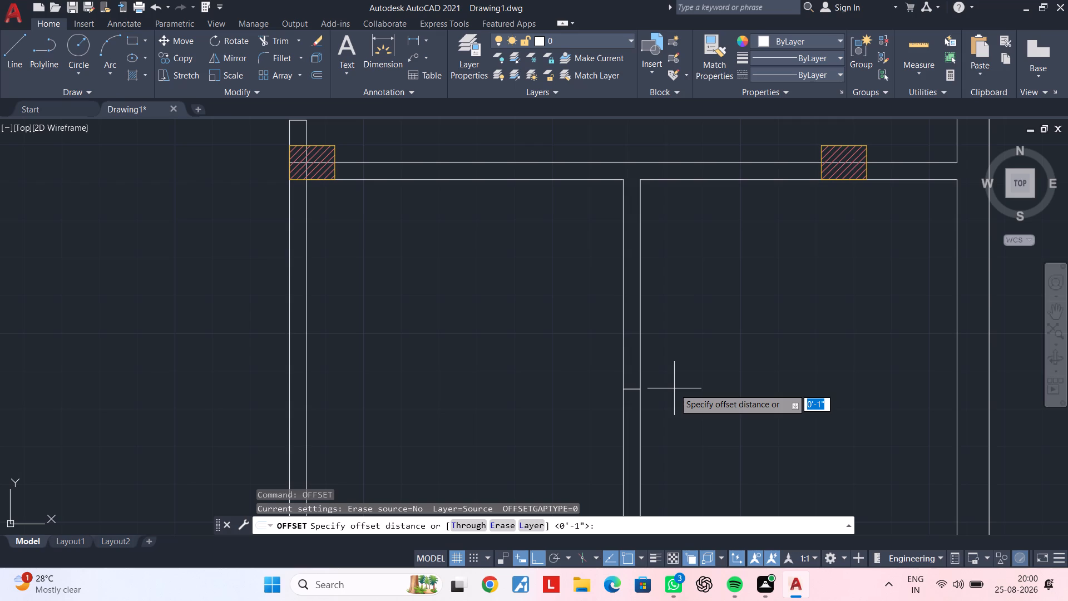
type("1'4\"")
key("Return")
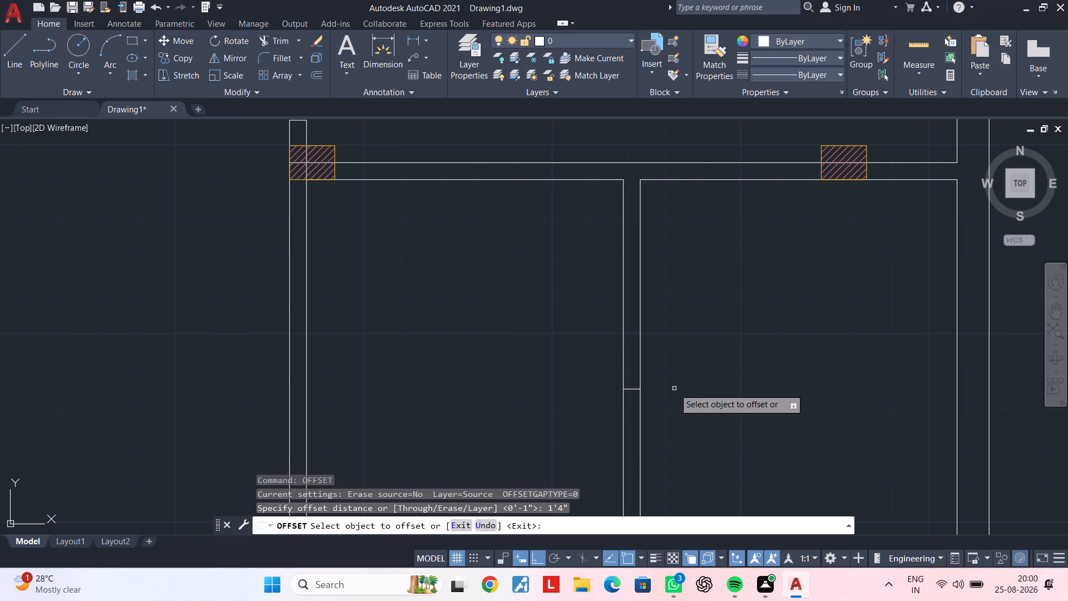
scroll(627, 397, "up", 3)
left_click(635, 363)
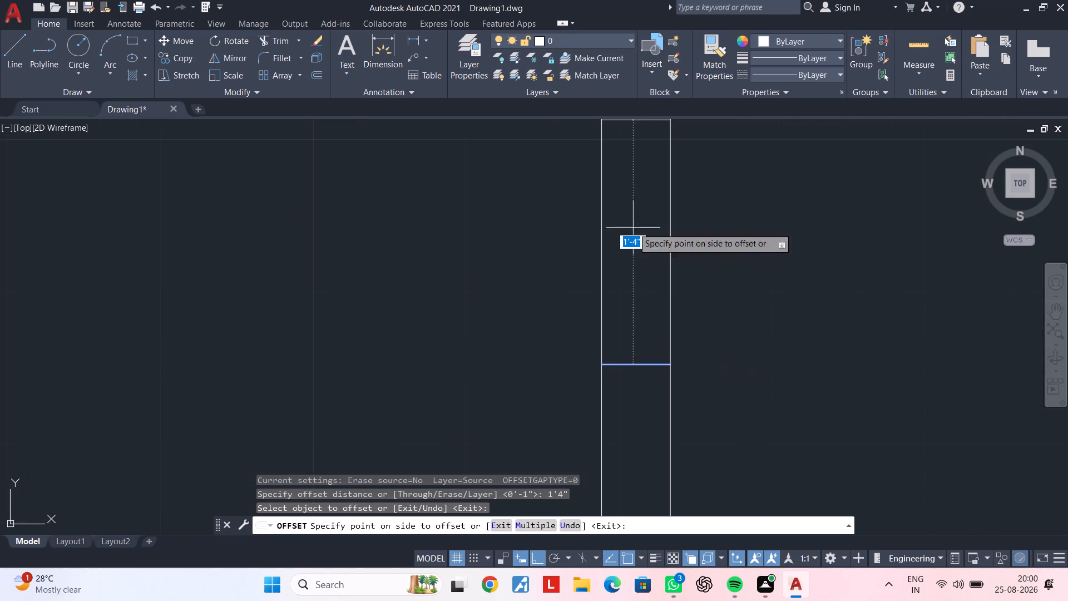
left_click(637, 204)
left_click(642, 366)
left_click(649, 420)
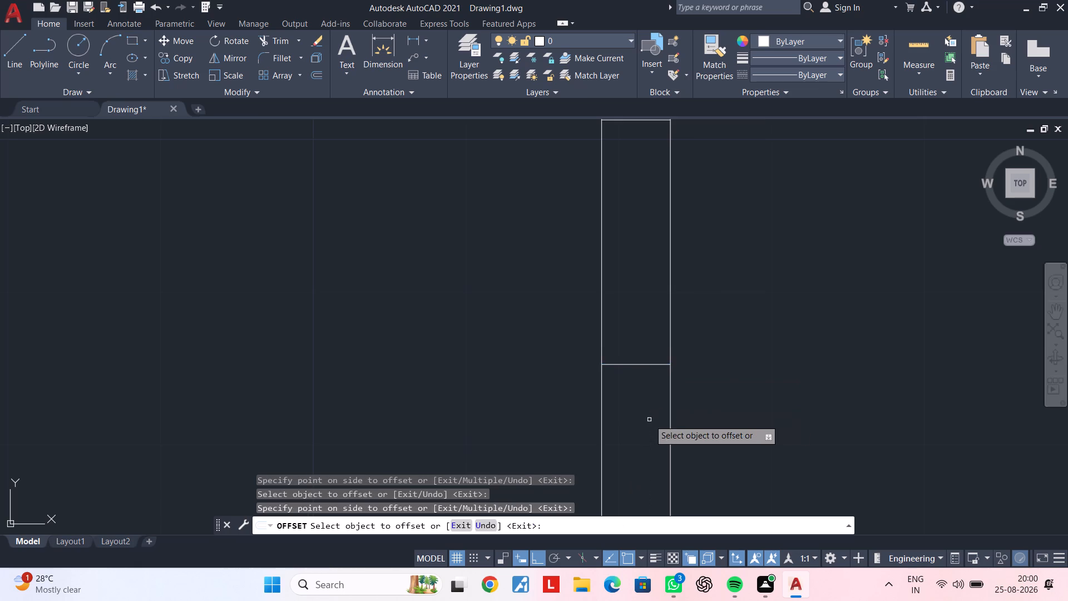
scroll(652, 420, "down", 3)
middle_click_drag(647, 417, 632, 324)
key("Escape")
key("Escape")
Measure the distance between the two offset lines in the partition with a linear dimension, without placing it.
left_click(417, 42)
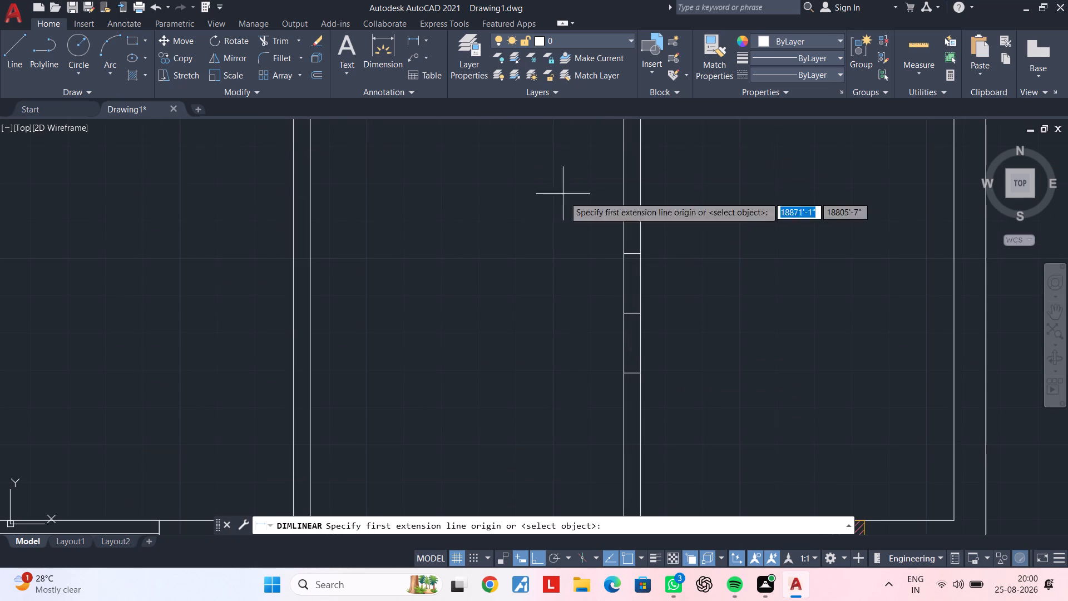
left_click(642, 254)
left_click(640, 372)
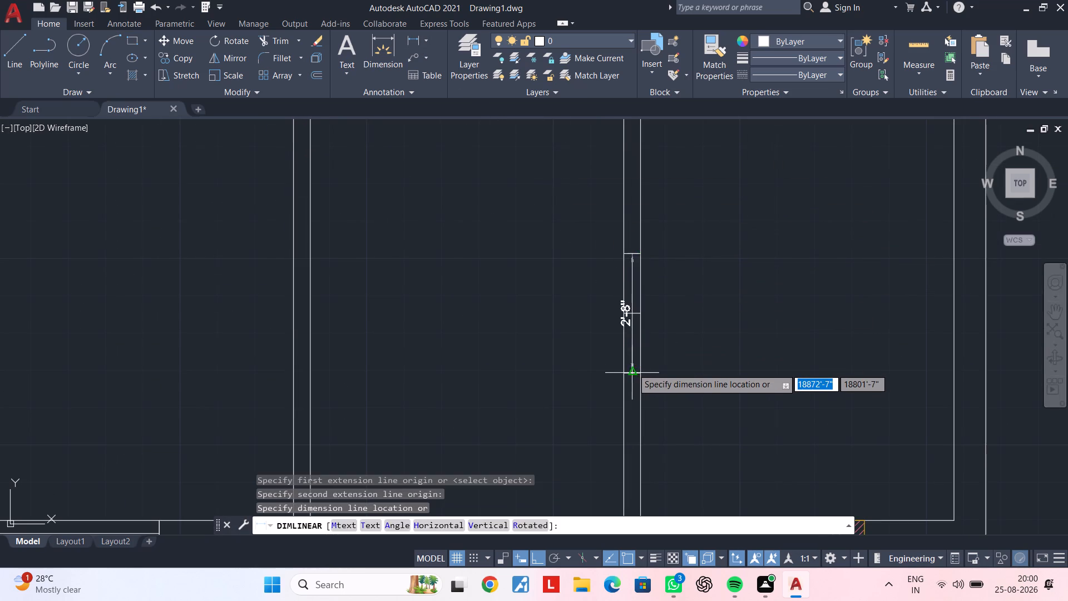
scroll(633, 366, "up", 2)
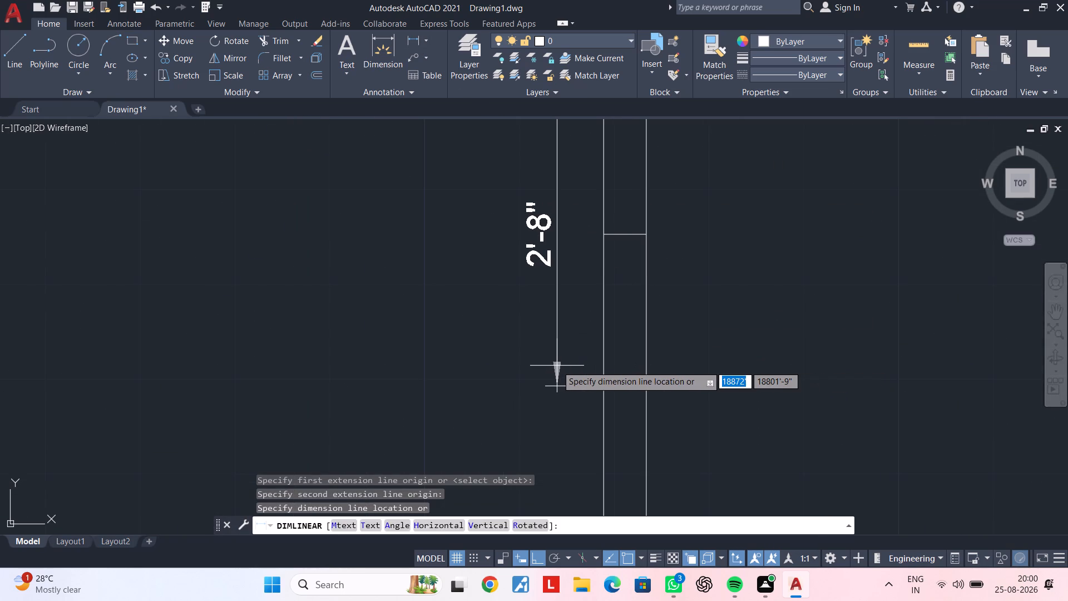
key("Escape")
key("Escape")
scroll(558, 366, "down", 2)
middle_click_drag(561, 357, 541, 372)
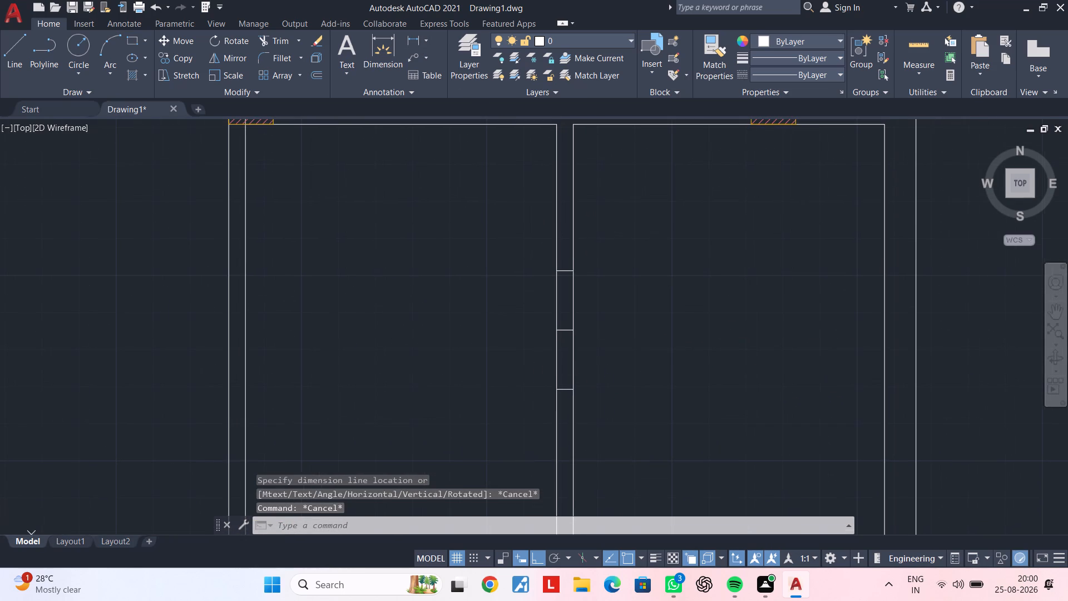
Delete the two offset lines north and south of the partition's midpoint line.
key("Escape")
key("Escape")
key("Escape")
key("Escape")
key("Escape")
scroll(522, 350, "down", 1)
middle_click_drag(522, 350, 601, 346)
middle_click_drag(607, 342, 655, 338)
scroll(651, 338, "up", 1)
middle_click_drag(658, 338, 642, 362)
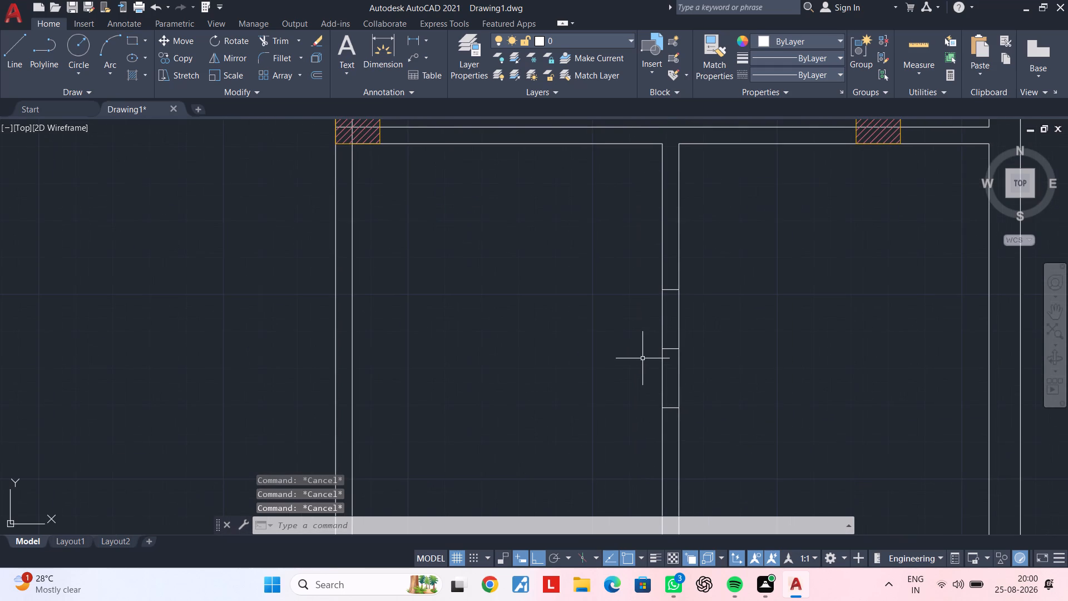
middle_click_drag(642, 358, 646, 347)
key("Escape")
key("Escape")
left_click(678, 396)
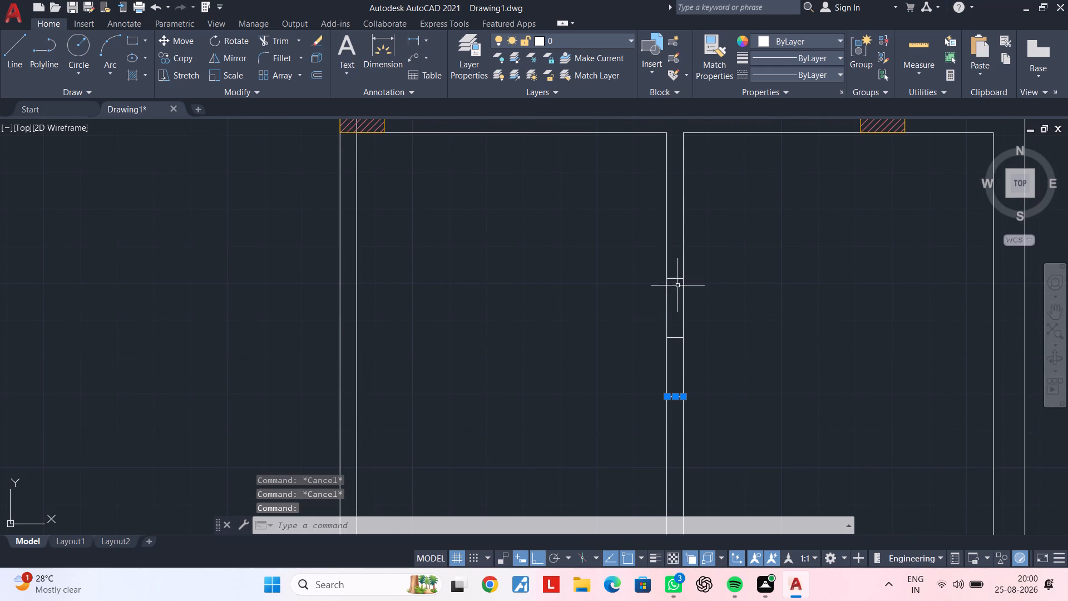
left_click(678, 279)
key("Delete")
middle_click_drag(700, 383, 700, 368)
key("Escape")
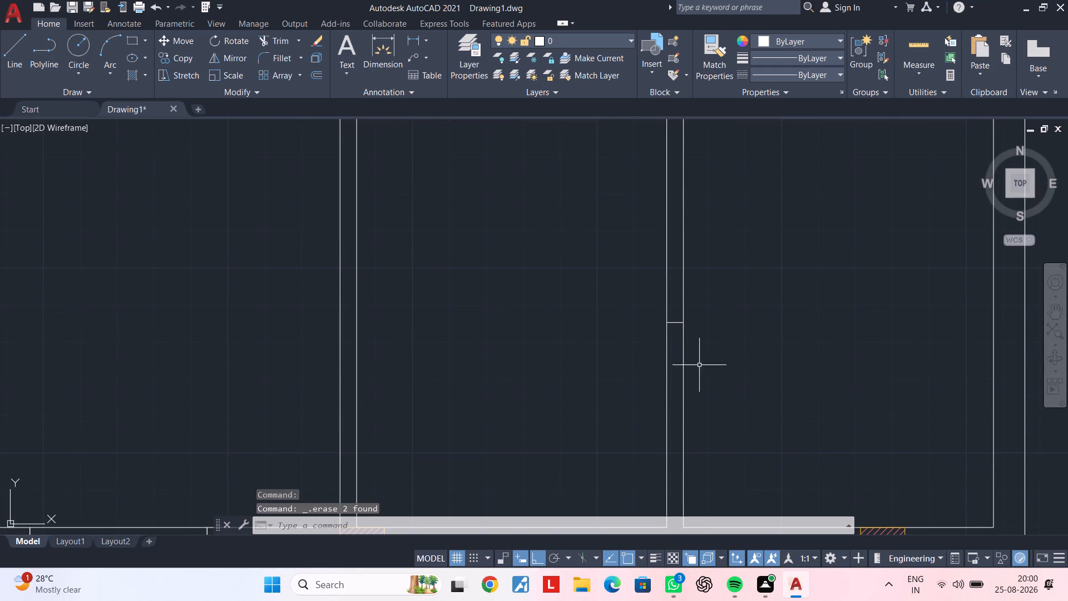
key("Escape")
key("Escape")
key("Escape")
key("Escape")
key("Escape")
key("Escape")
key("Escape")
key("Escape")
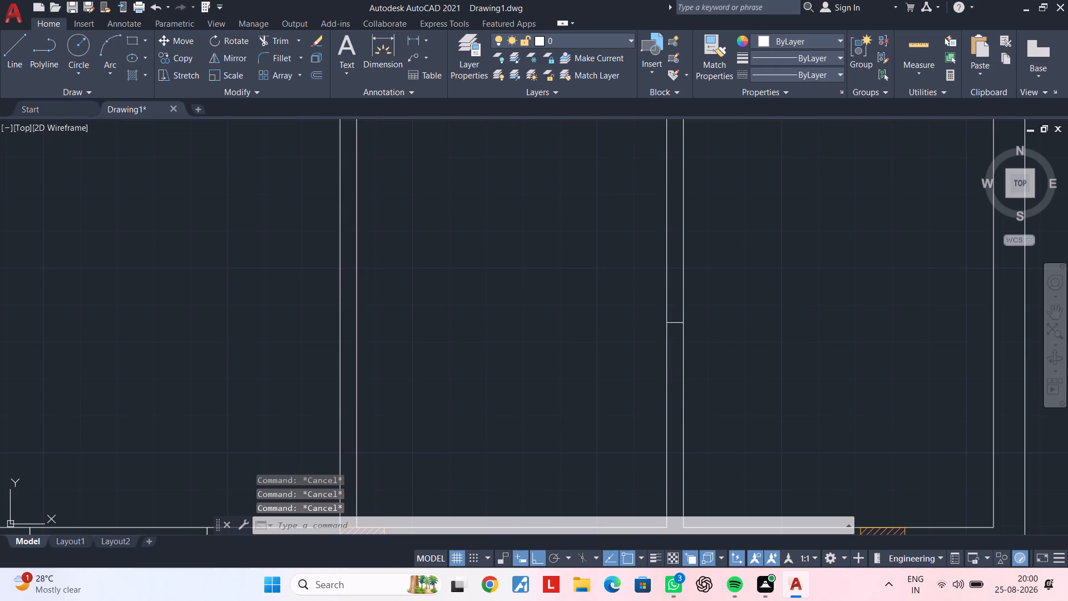
Offset the short line at the partition's midpoint 1'3" to the north and to the south.
type("of")
key("space")
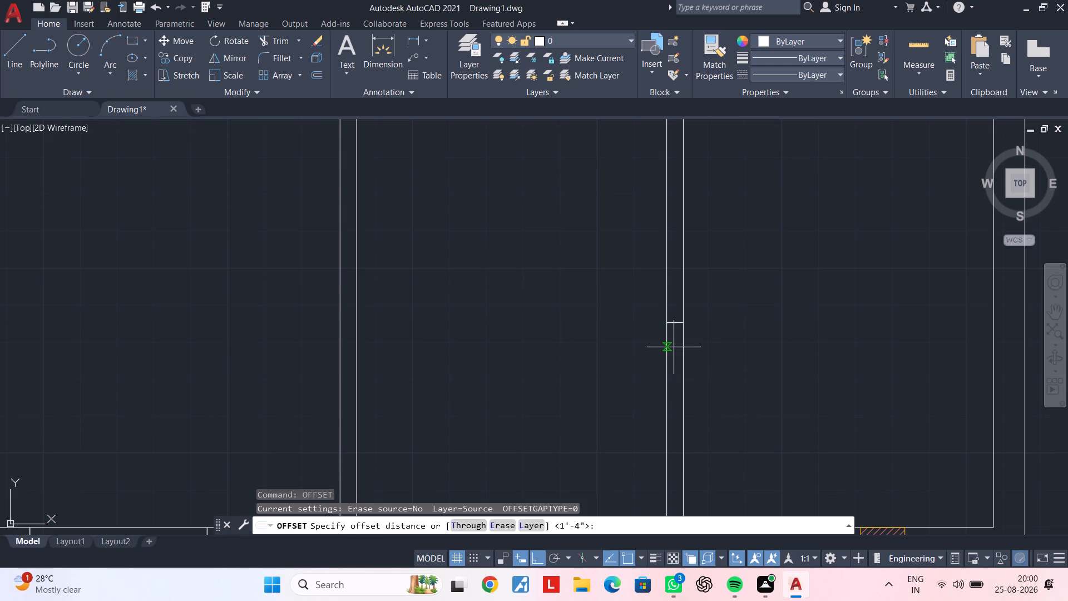
type("1'")
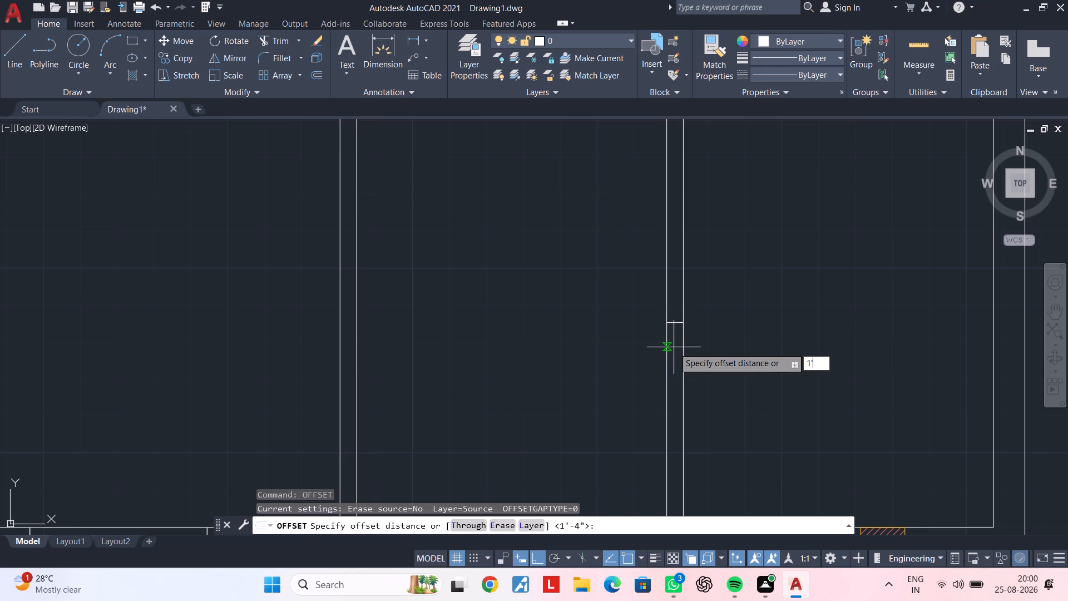
type("3\"")
key("Return")
scroll(675, 311, "up", 3)
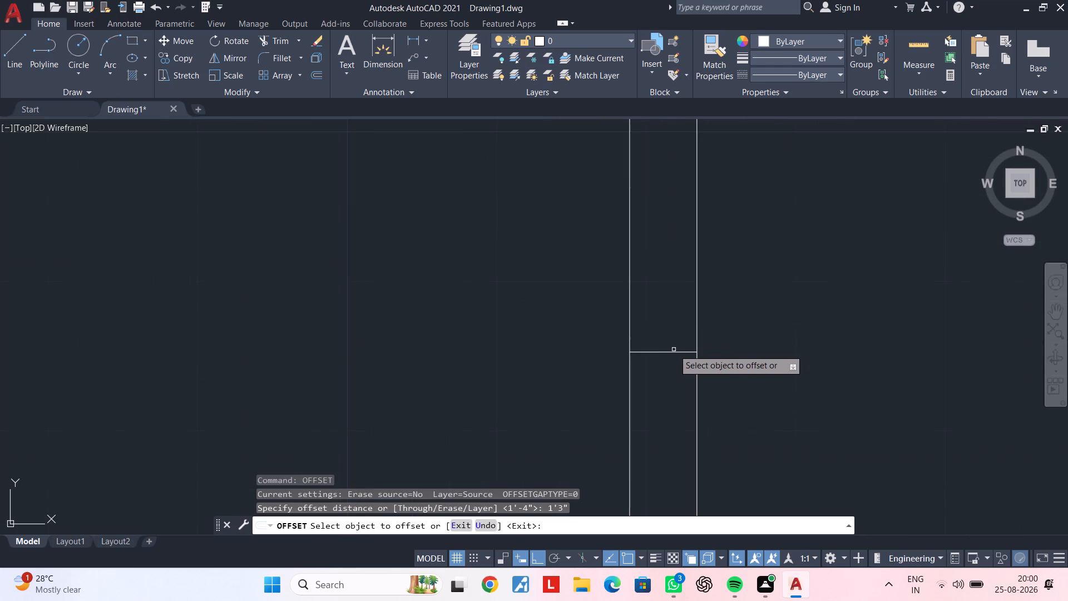
left_click(674, 353)
left_click(688, 249)
left_click(666, 354)
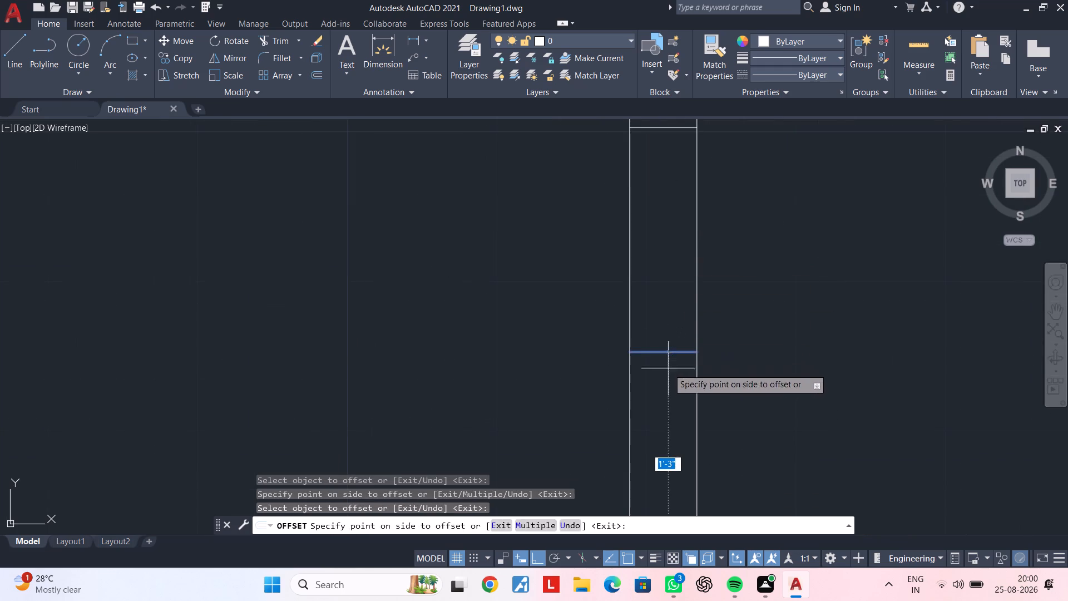
left_click(675, 432)
scroll(667, 396, "down", 2)
key("Escape")
key("Escape")
Measure the distance between the two offset lines in the partition with a linear dimension, without placing it.
left_click(419, 40)
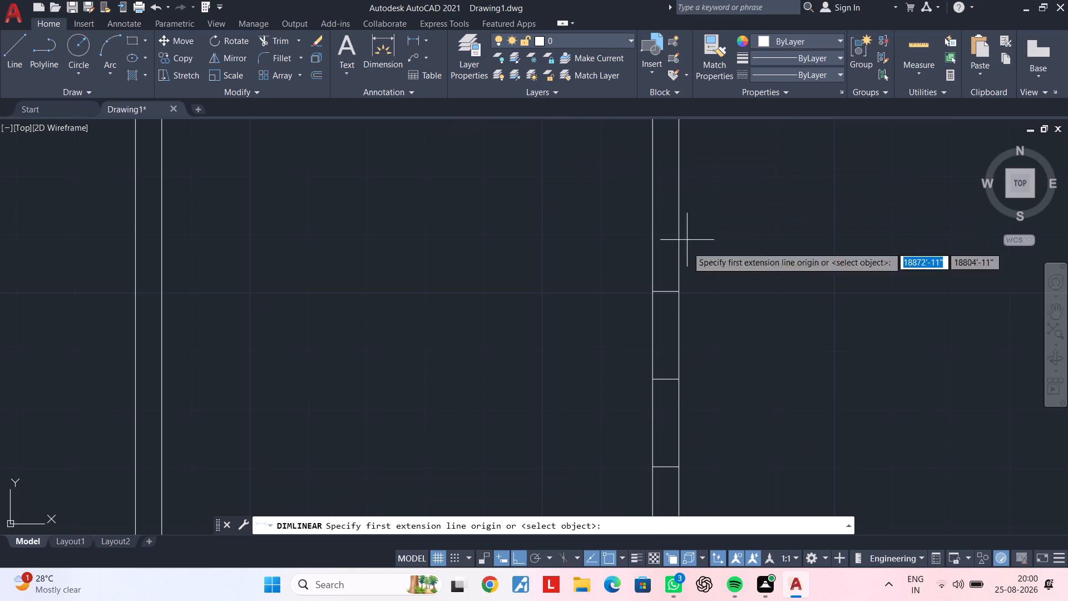
left_click(680, 291)
middle_click_drag(693, 340, 675, 235)
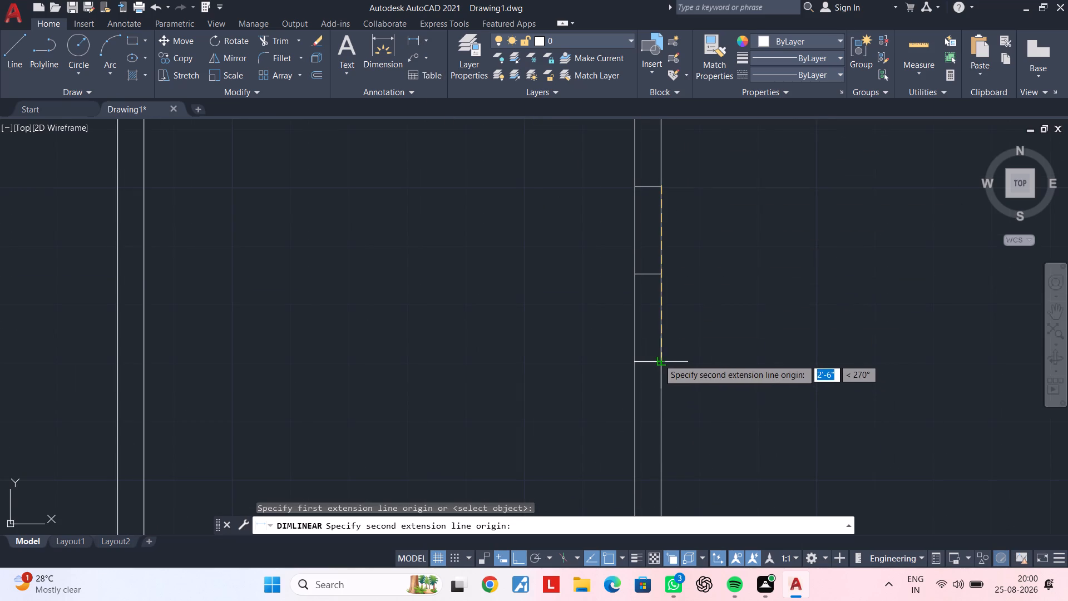
left_click(659, 359)
key("Escape")
key("Escape")
key("Escape")
key("Escape")
Trim both partition wall lines between the two offset lines and remove the midpoint line to open the doorway.
type("tr")
key("space")
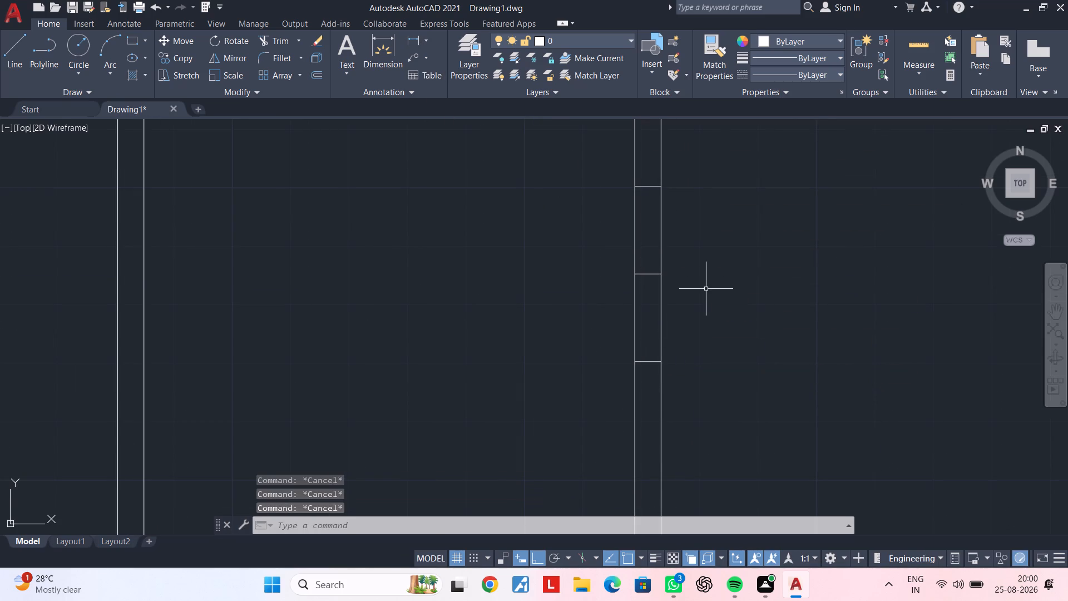
left_click(721, 240)
left_click(586, 273)
left_click(748, 277)
left_click_drag(608, 319, 615, 317)
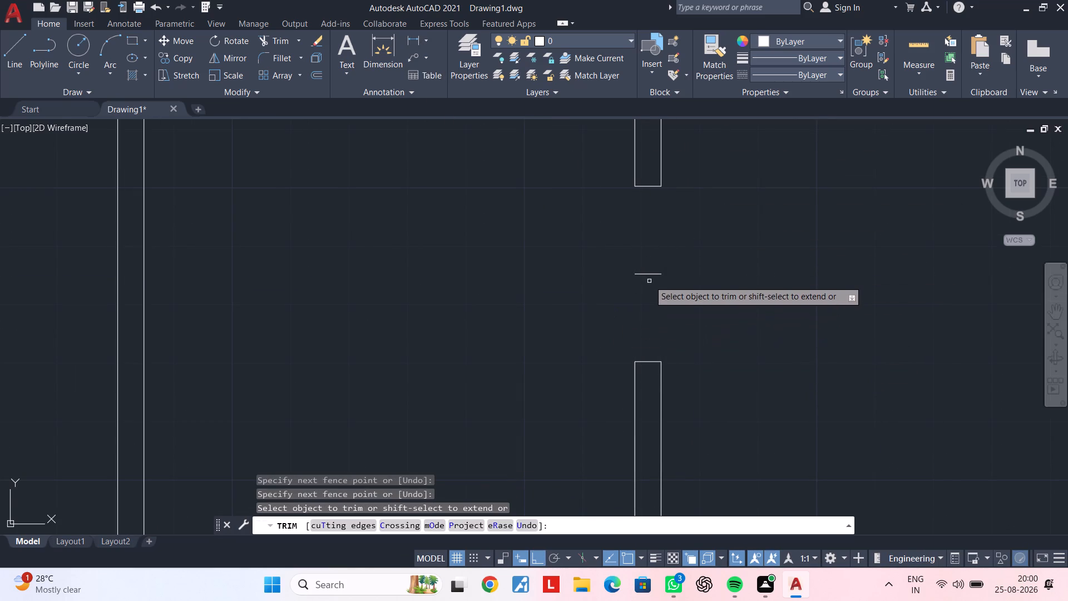
left_click(649, 275)
key("Escape")
scroll(719, 289, "down", 4)
key("Escape")
middle_click_drag(768, 290, 743, 295)
key("Escape")
middle_click_drag(743, 295, 696, 300)
key("Escape")
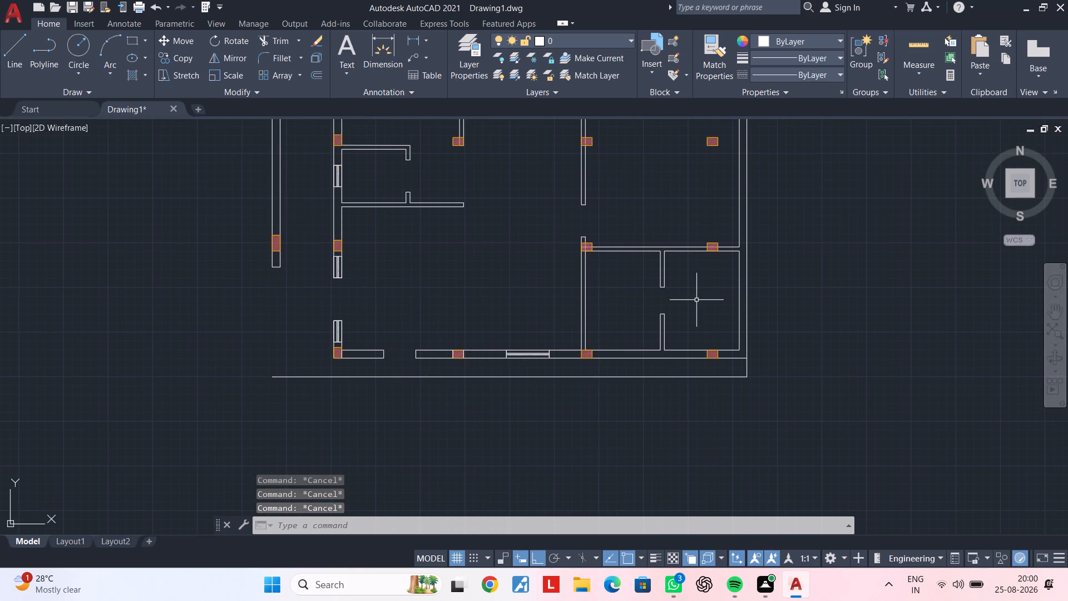
key("Escape")
key("Escape")
key("Escape")
key("Escape")
key("Escape")
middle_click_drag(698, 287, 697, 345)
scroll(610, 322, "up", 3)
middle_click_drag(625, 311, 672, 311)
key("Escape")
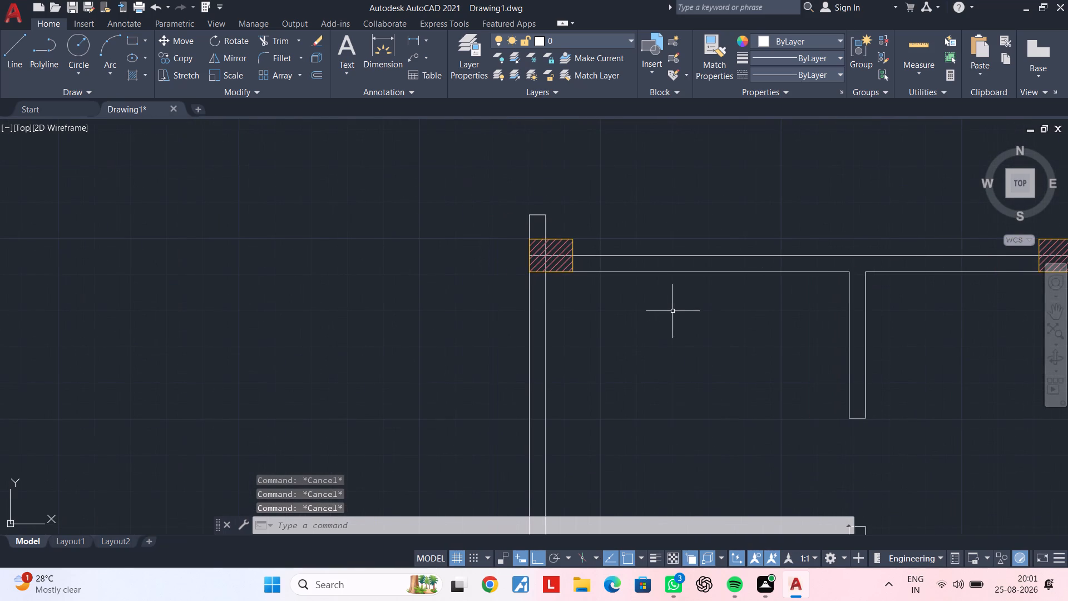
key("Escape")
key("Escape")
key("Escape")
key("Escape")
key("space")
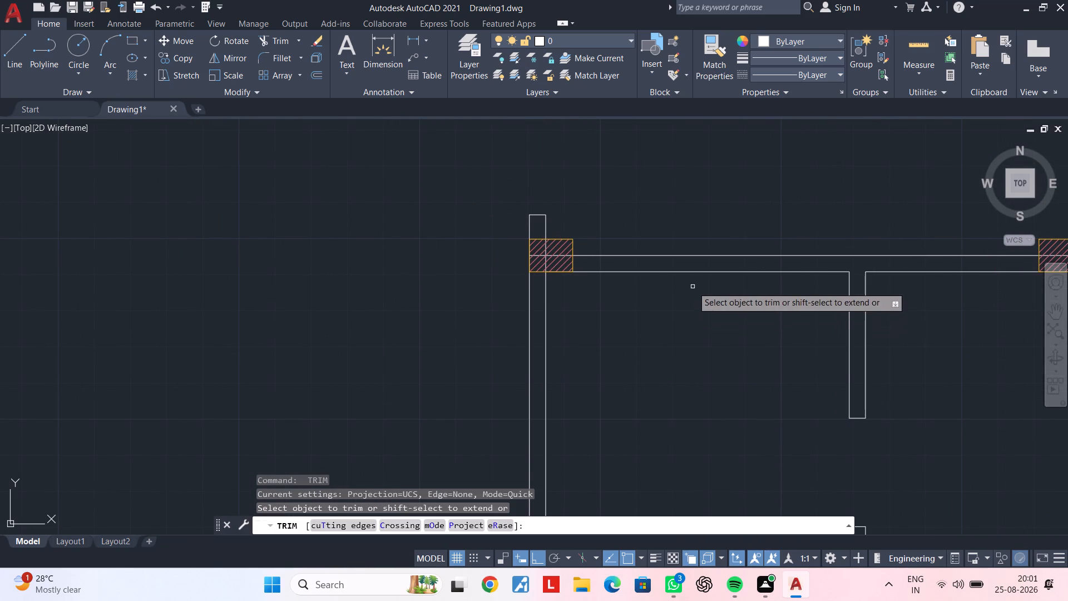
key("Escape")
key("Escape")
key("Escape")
Draw a short line across the southeast rooms' north wall at the midpoint of the west room's inner face.
key("l")
key("space")
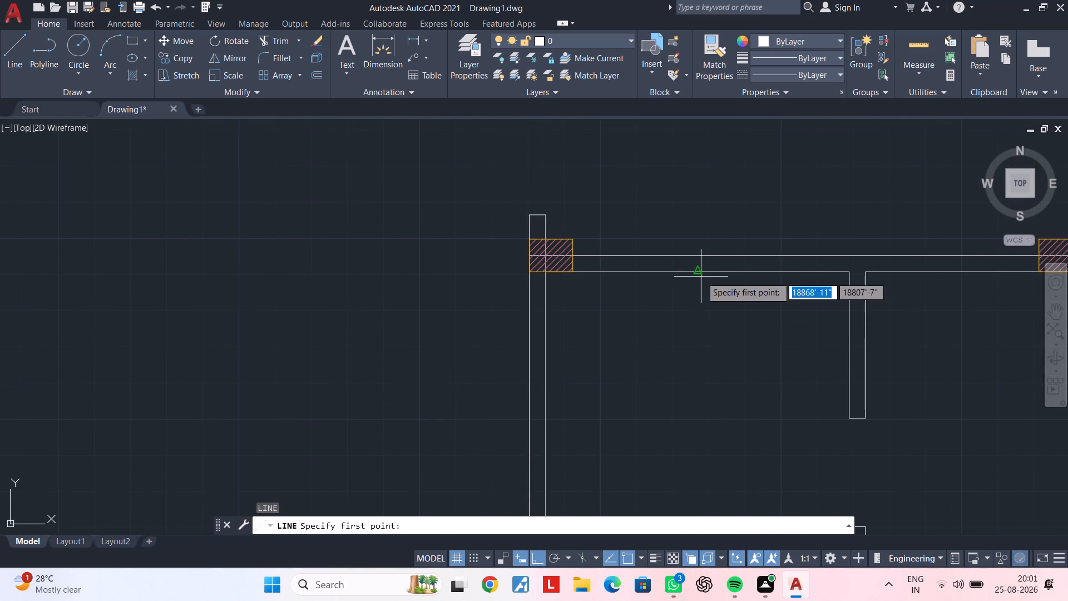
left_click(697, 271)
left_click(696, 255)
key("Escape")
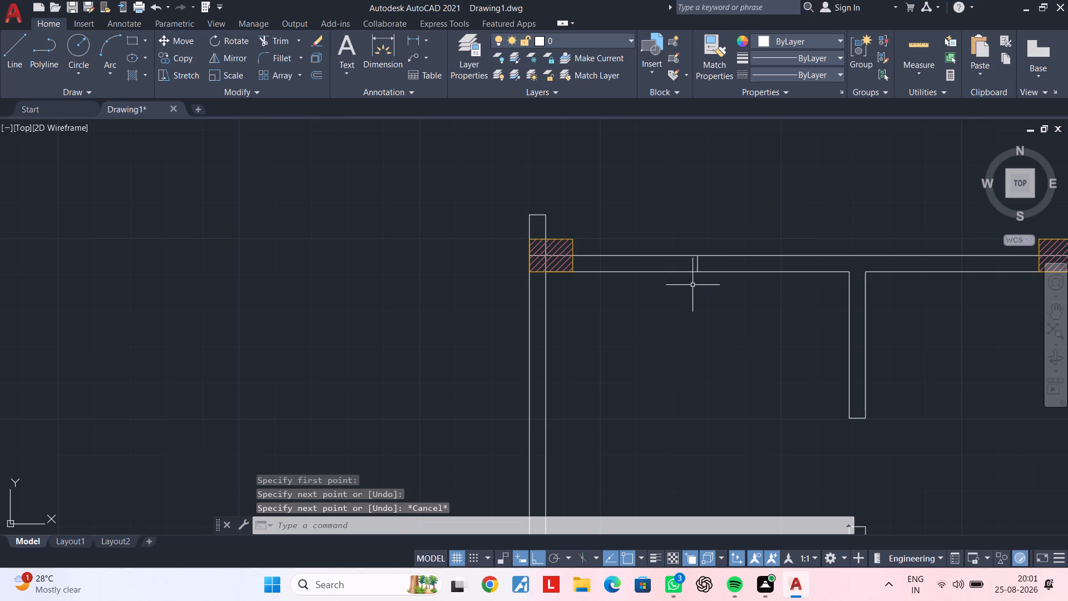
Offset the short line in the west room's north wall 1'3" to the west and to the east.
middle_click_drag(692, 284, 670, 295)
key("Escape")
scroll(675, 284, "up", 2)
middle_click_drag(670, 285, 724, 303)
key("Escape")
key("Escape")
key("Escape")
key("Escape")
key("Escape")
key("Escape")
key("Escape")
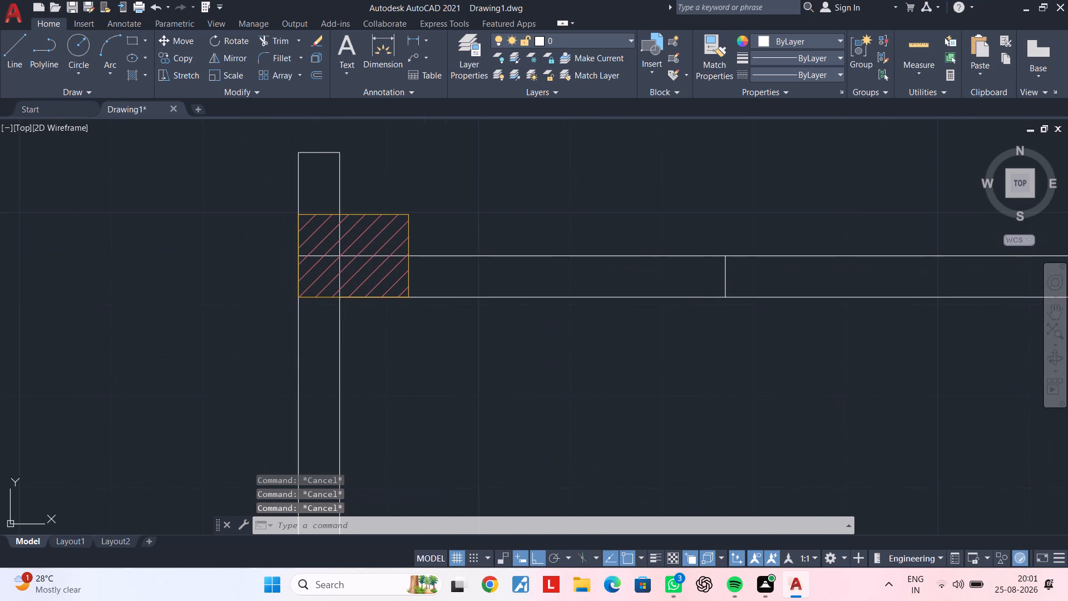
type("of")
key("space")
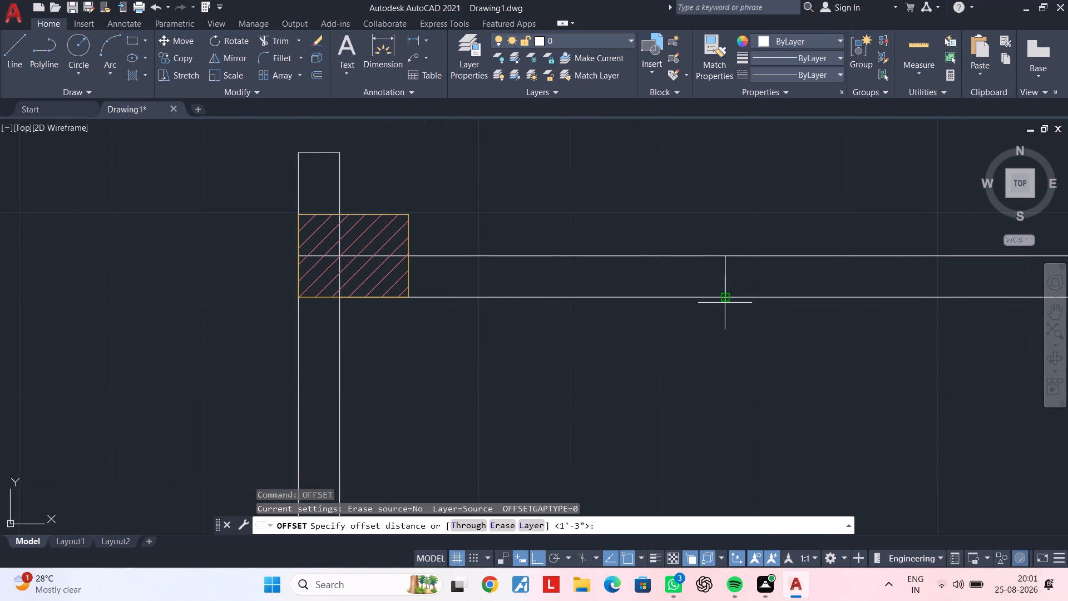
type("1'")
type("3\"")
key("Return")
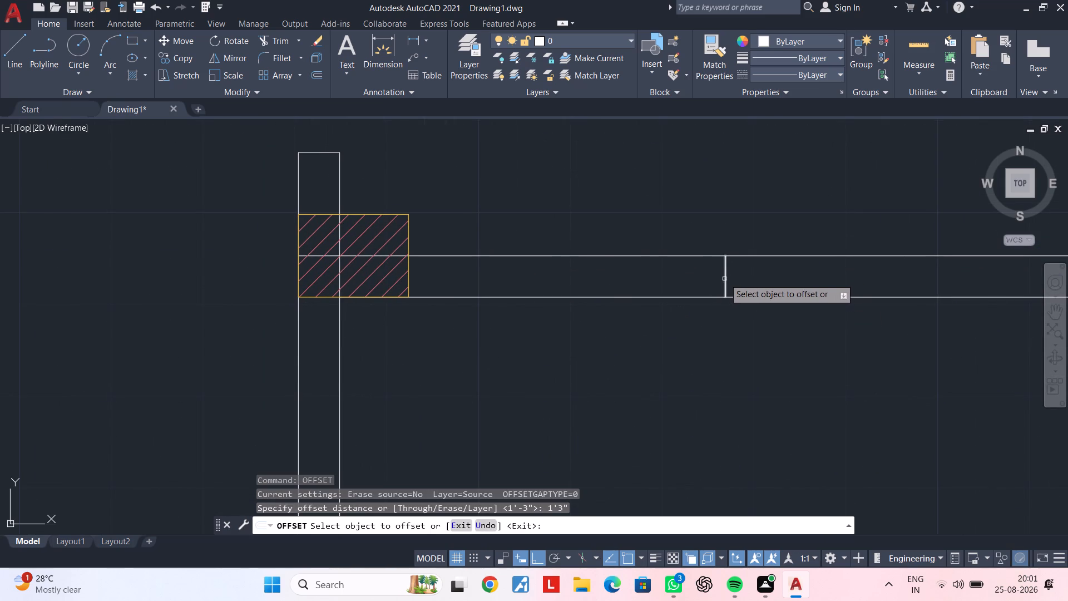
left_click(724, 278)
left_click(614, 277)
left_click(724, 278)
left_click(830, 278)
key("Escape")
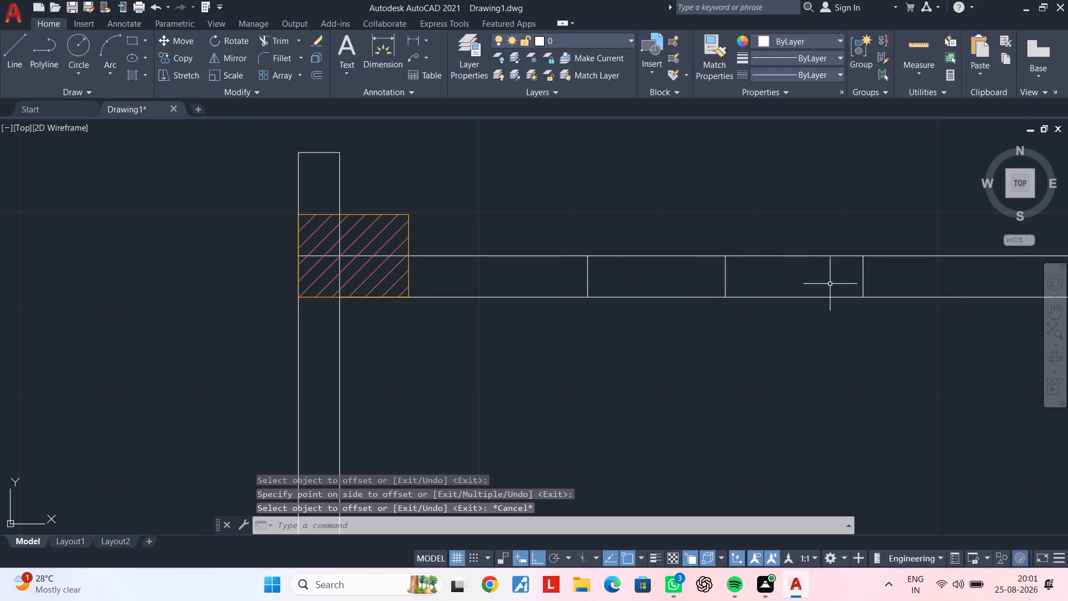
Trim both north wall lines between the two offset lines and remove the midpoint line to open the doorway.
middle_click_drag(783, 329, 682, 341)
key("Escape")
key("Escape")
key("Escape")
key("Escape")
type("tr")
key("space")
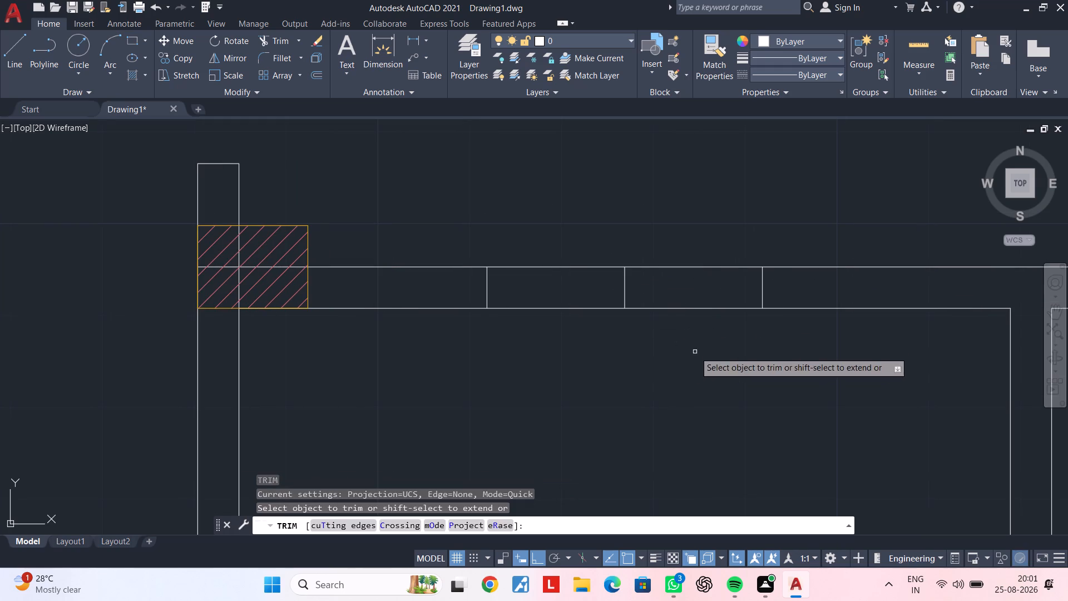
left_click_drag(565, 354, 567, 348)
left_click(548, 229)
left_click_drag(707, 372, 708, 358)
left_click(669, 235)
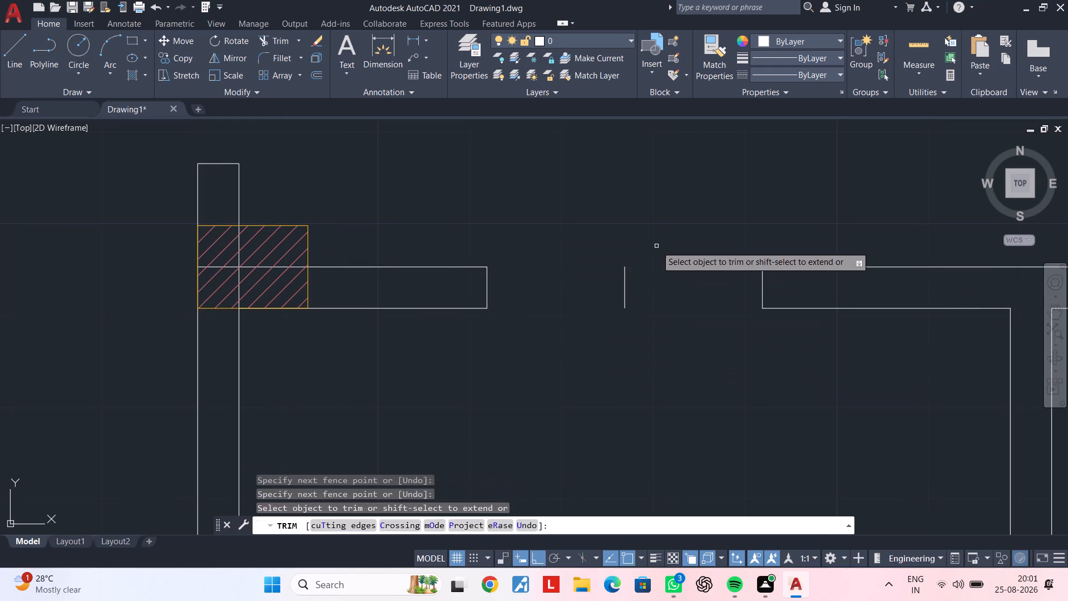
left_click(656, 251)
left_click(617, 292)
scroll(640, 290, "down", 3)
key("Escape")
middle_click_drag(637, 293, 595, 295)
key("Escape")
key("Escape")
middle_click_drag(641, 318, 568, 270)
key("Escape")
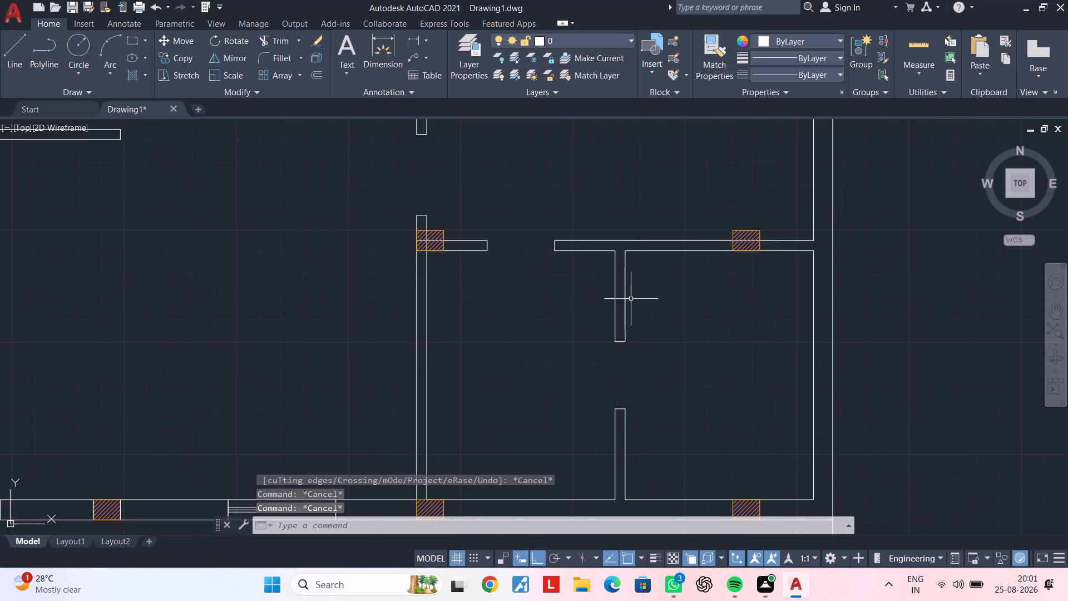
Draw a short line across the east exterior wall at the midpoint of the southeast room's inner face.
middle_click_drag(770, 324, 680, 323)
key("Escape")
key("Escape")
key("Escape")
key("Escape")
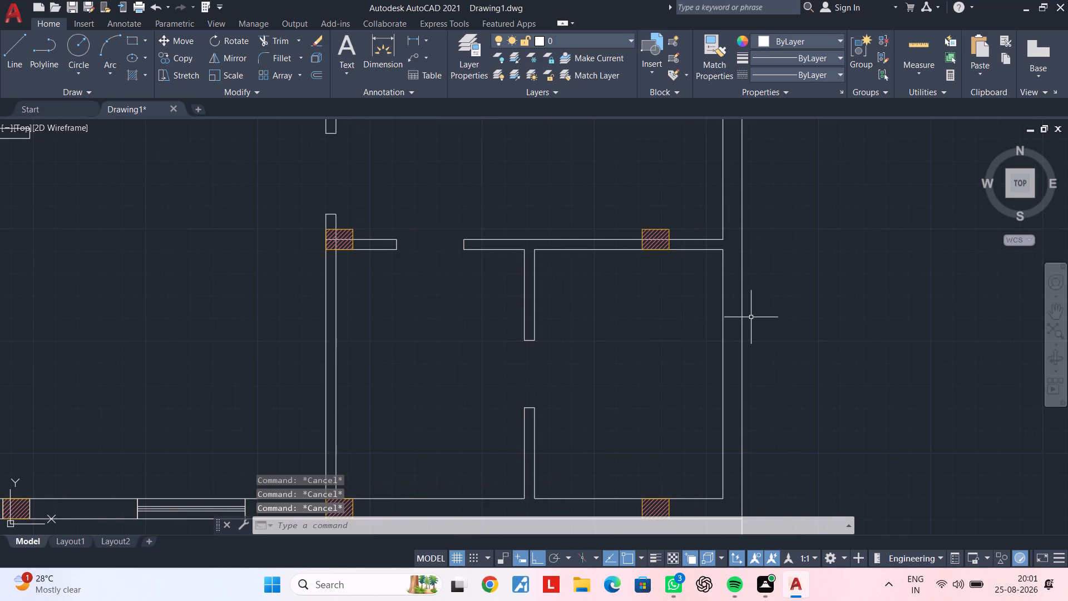
middle_click_drag(770, 337, 735, 257)
key("Escape")
key("Escape")
key("Escape")
key("Escape")
key("Escape")
key("Escape")
key("Escape")
key("Escape")
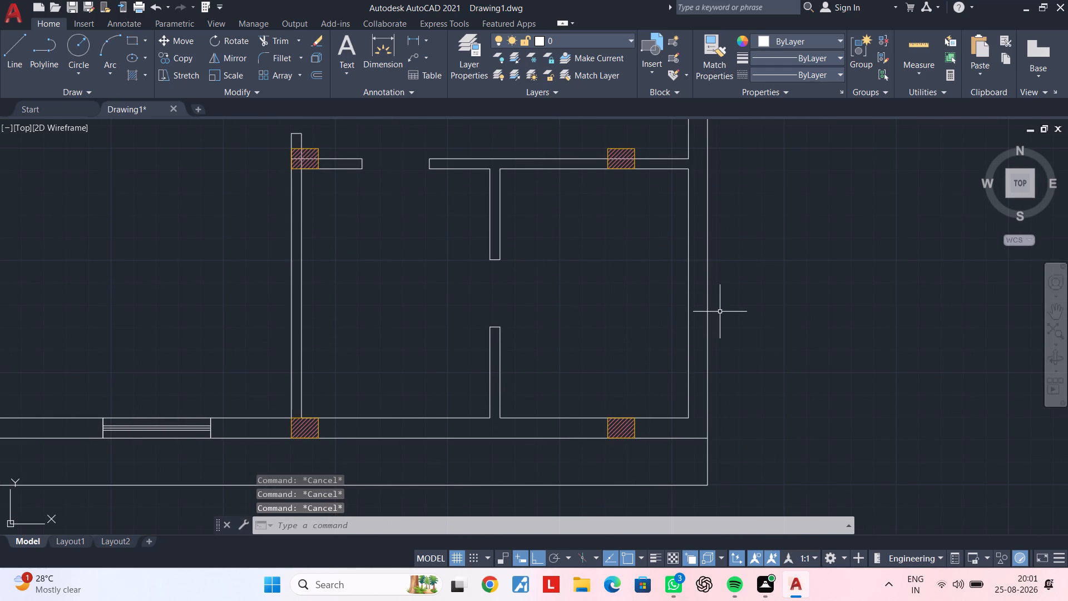
key("Escape")
key("Escape")
middle_click_drag(754, 303, 718, 329)
key("Escape")
key("Escape")
middle_click_drag(728, 322, 739, 313)
key("Escape")
key("Escape")
key("Escape")
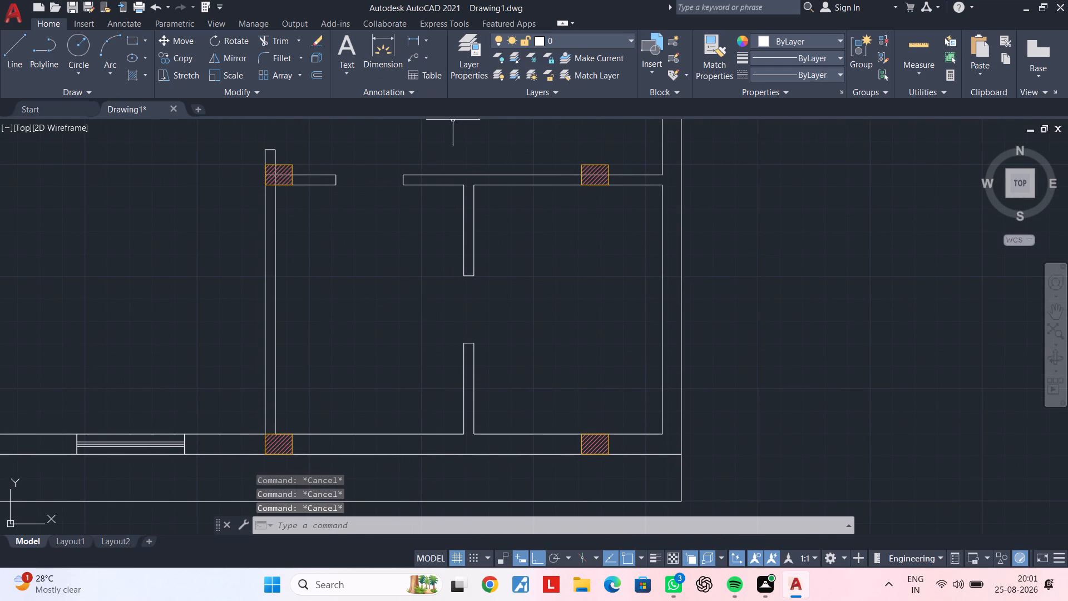
key("l")
key("space")
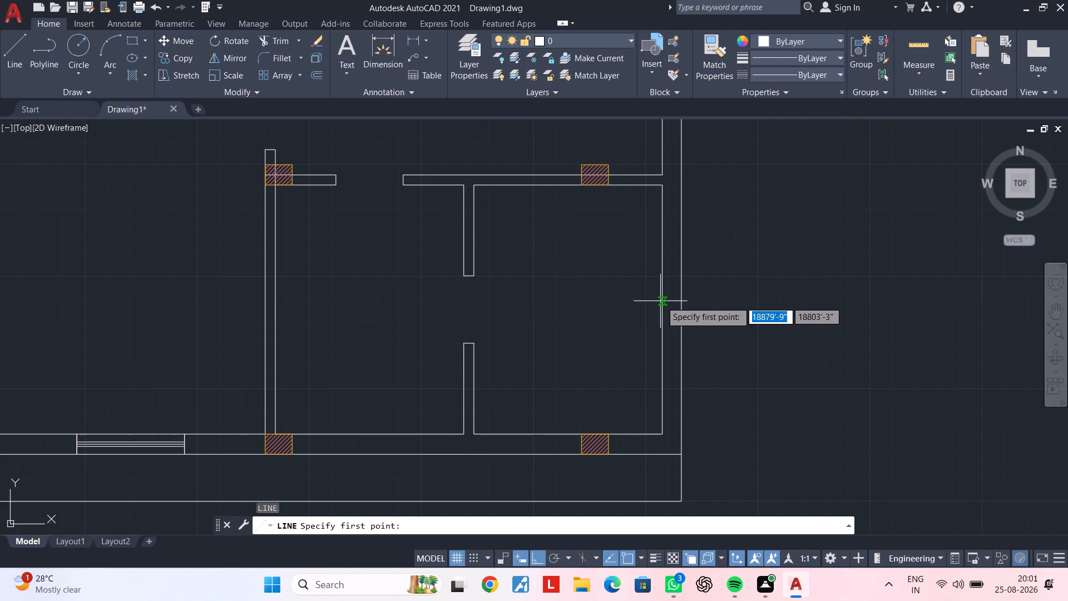
left_click(665, 313)
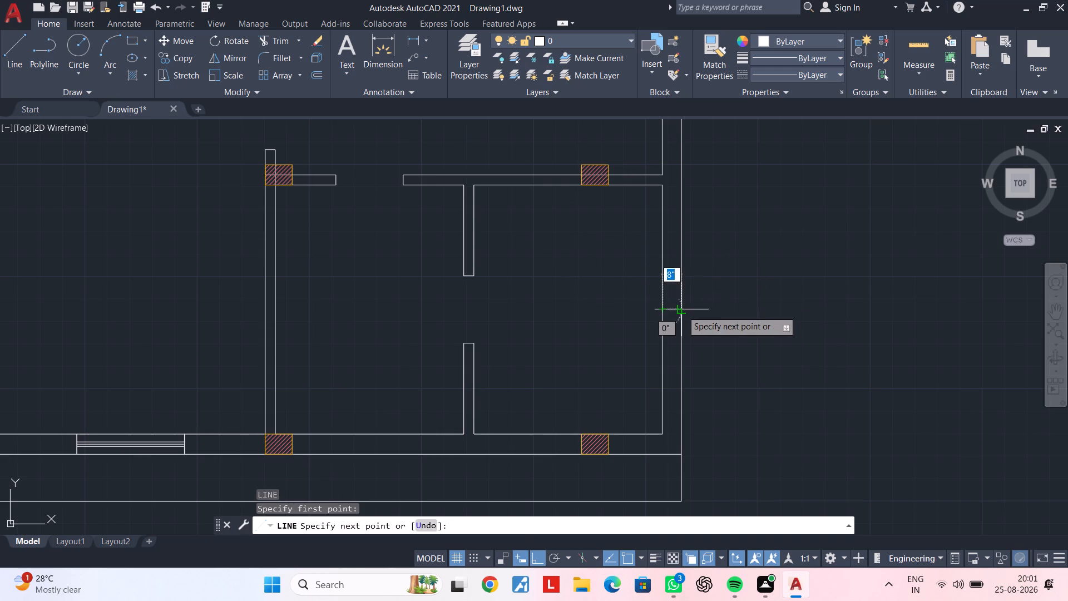
left_click(682, 311)
key("Escape")
key("Escape")
middle_click_drag(701, 309, 722, 309)
key("Escape")
scroll(688, 309, "up", 2)
middle_click_drag(709, 333, 710, 345)
key("Escape")
key("Escape")
key("Escape")
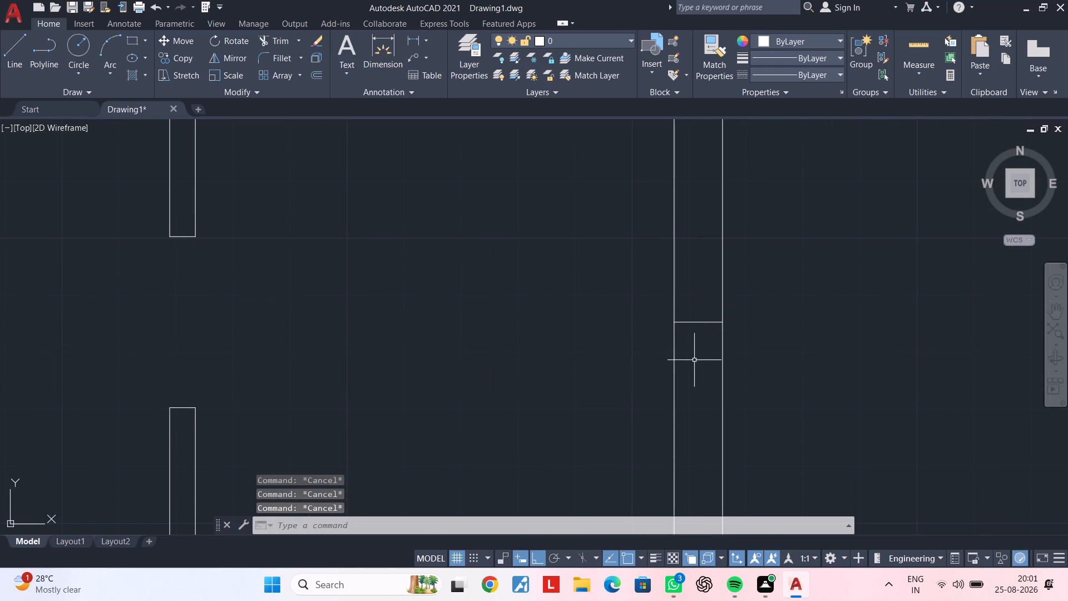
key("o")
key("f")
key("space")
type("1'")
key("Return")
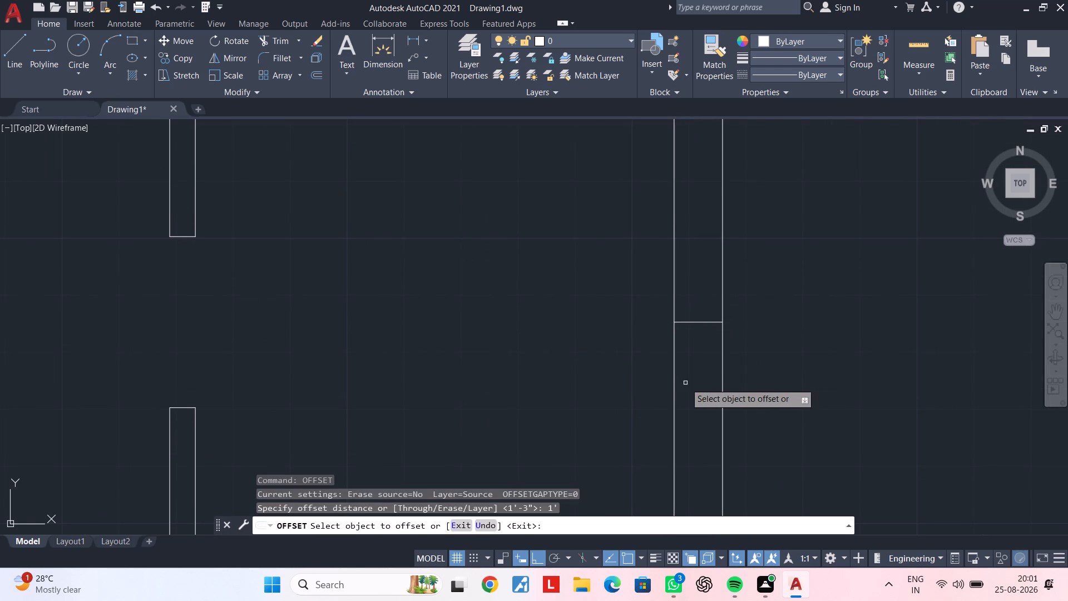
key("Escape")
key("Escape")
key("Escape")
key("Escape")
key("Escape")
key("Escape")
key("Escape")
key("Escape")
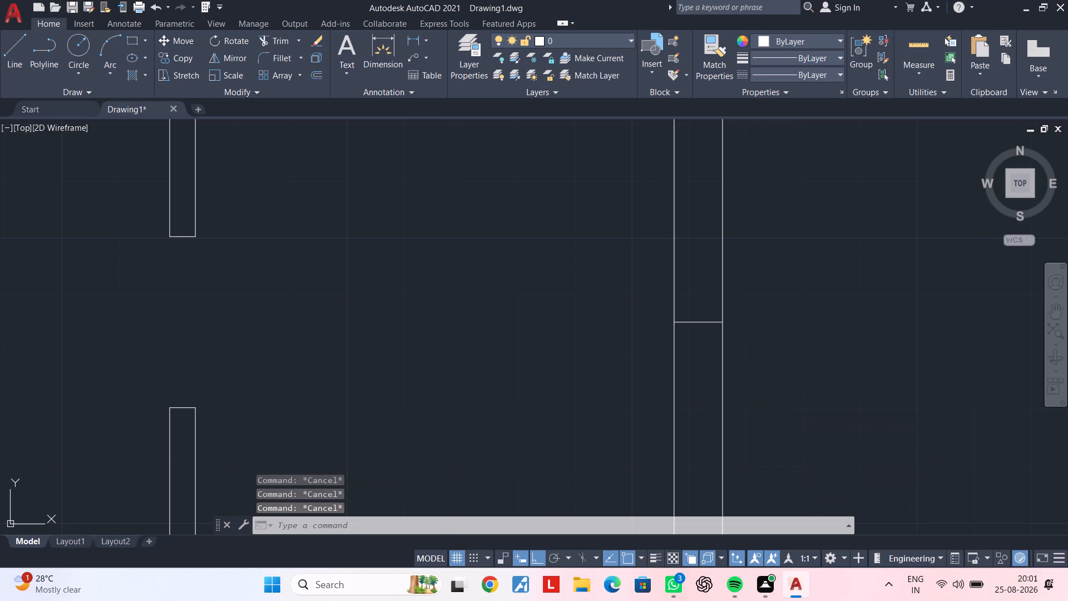
Offset the short line in the east exterior wall 1'3" to the north and to the south.
type("of")
key("space")
key("1")
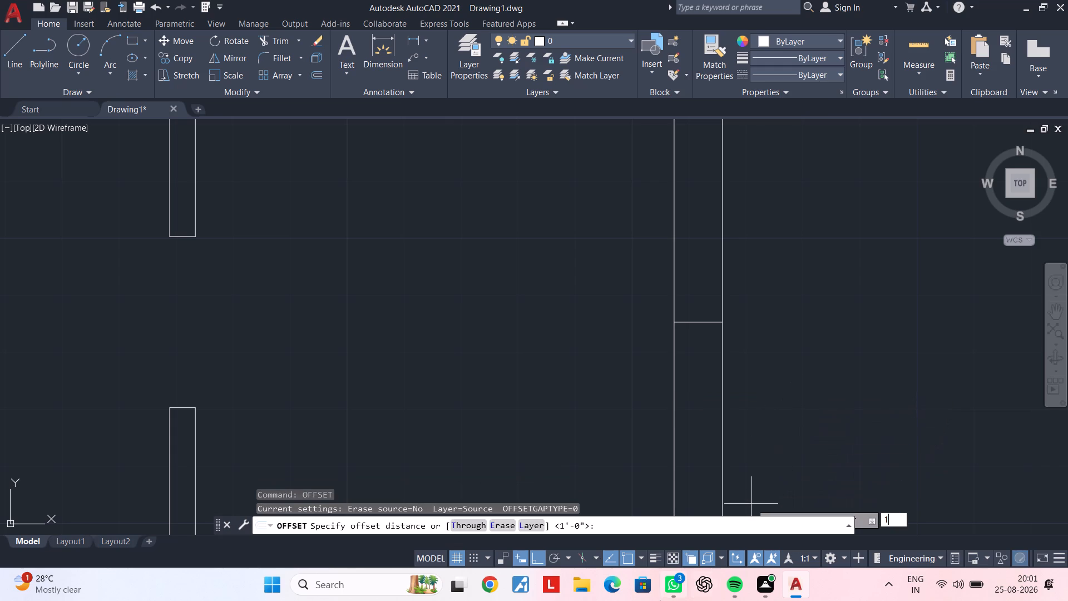
key("apostrophe")
type("3\"")
key("Return")
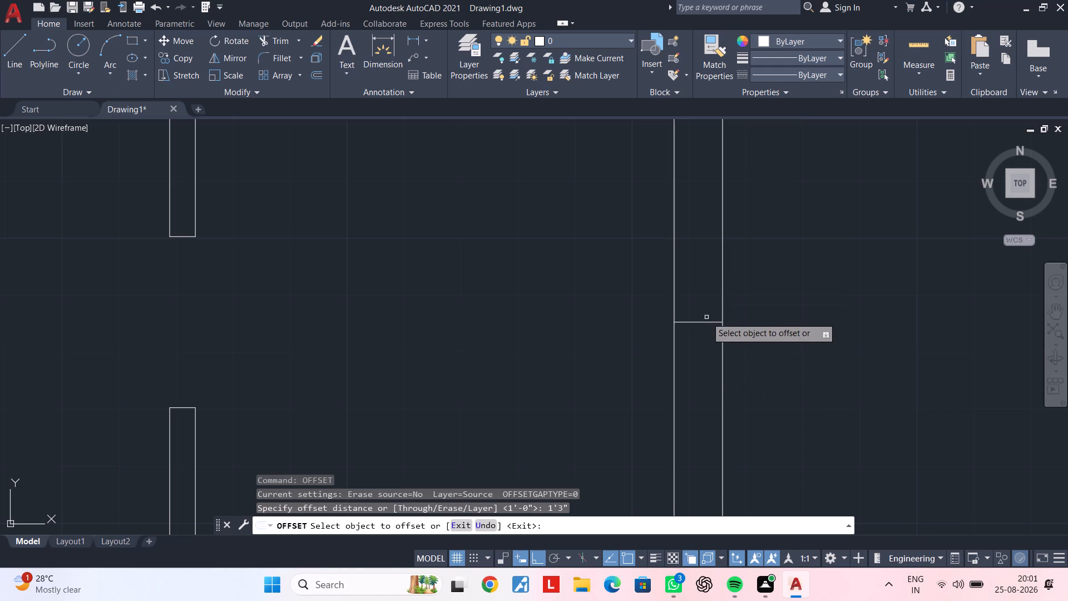
left_click(701, 321)
left_click(704, 214)
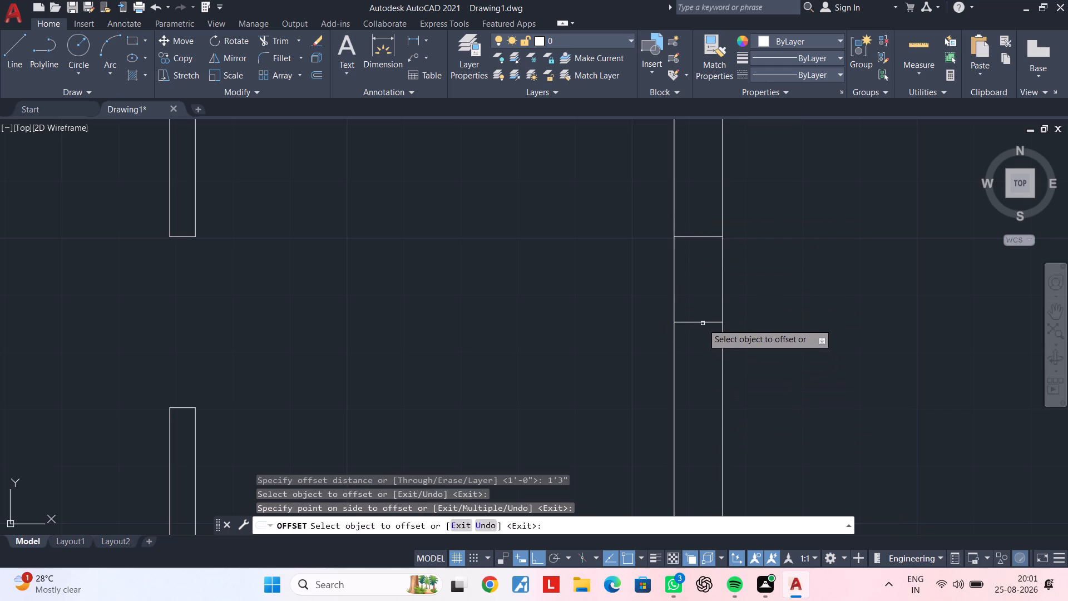
left_click(703, 322)
left_click(696, 403)
key("Escape")
key("Escape")
key("Escape")
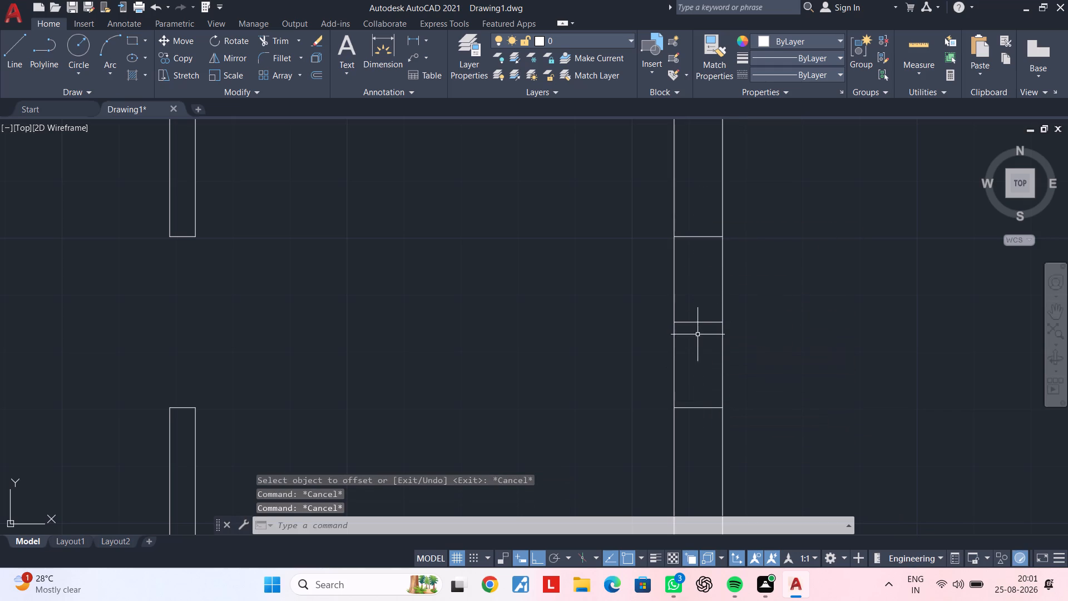
Delete the midpoint line between the two offset lines in the southeast room's east wall.
left_click(698, 323)
key("Delete")
scroll(744, 376, "down", 1)
key("Escape")
key("Escape")
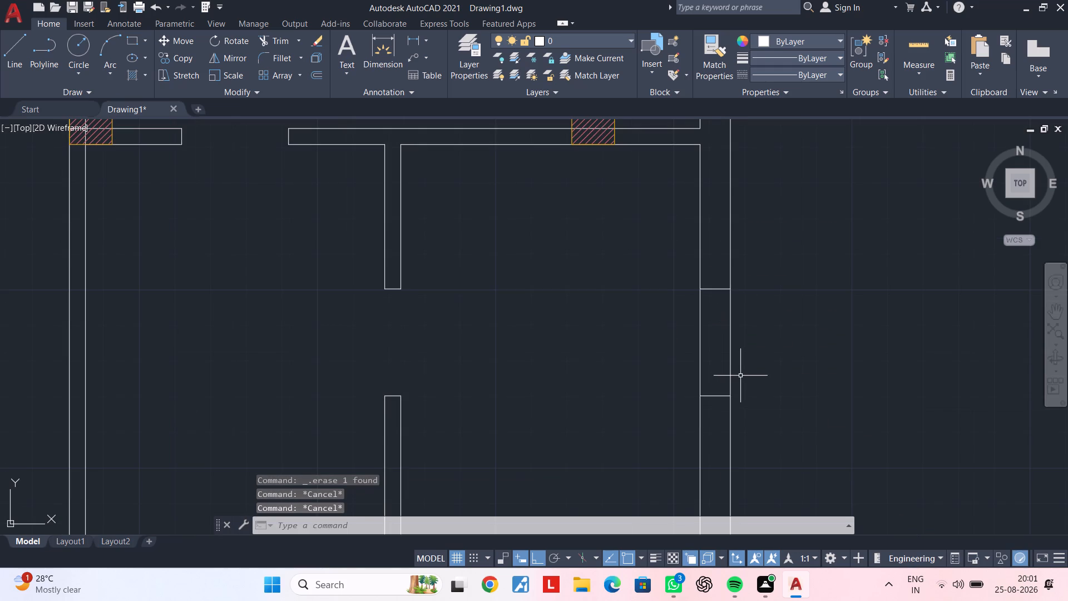
Draw a rectangle across the east wall's thickness between the two offset lines to form the window outline.
key("r")
key("e")
key("c")
key("space")
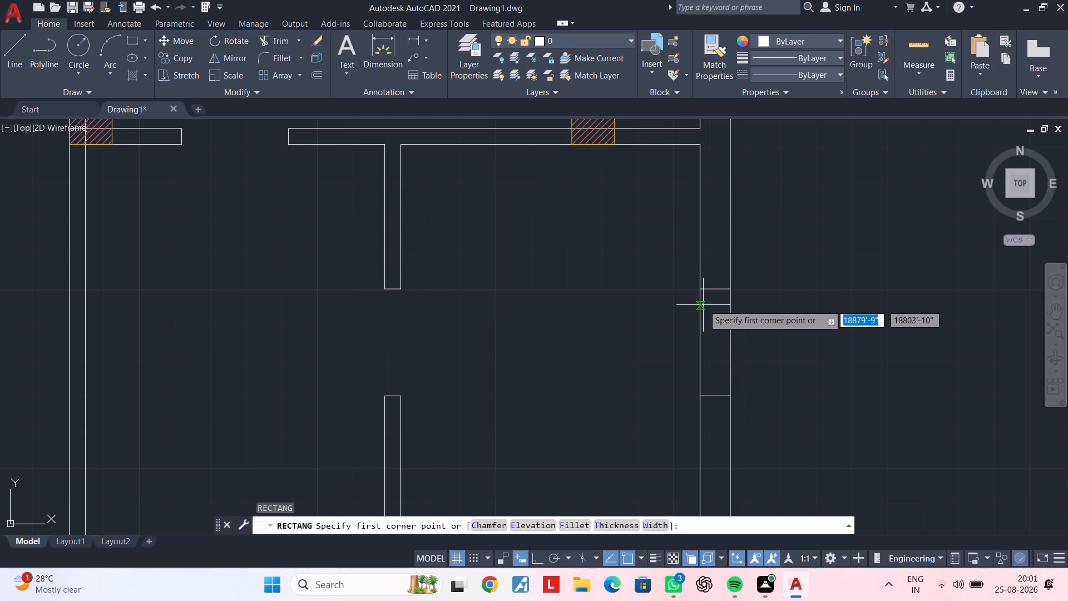
left_click(700, 290)
left_click(728, 392)
key("Escape")
key("Escape")
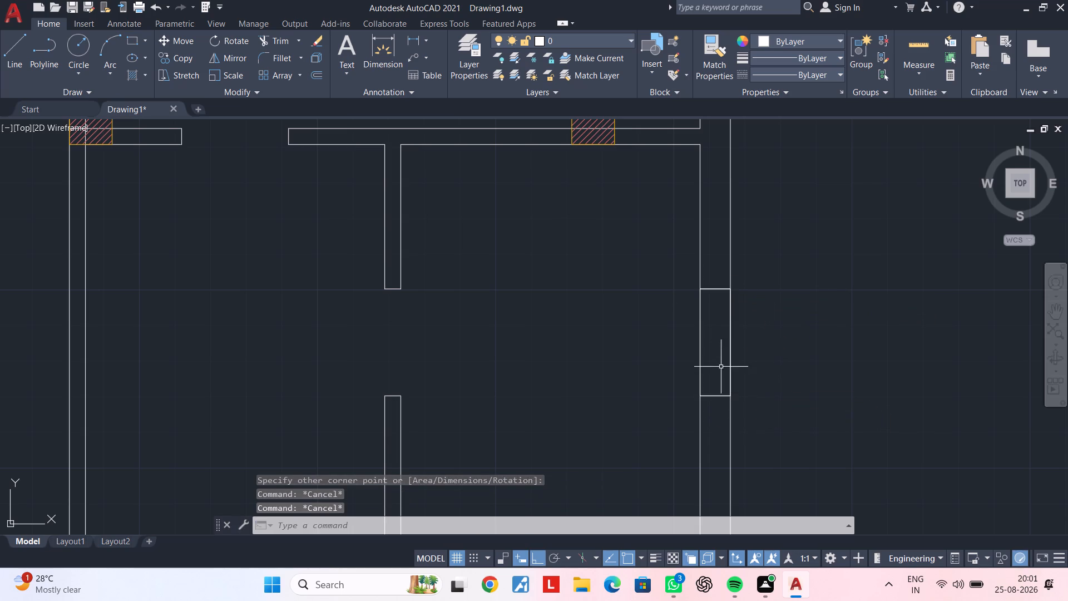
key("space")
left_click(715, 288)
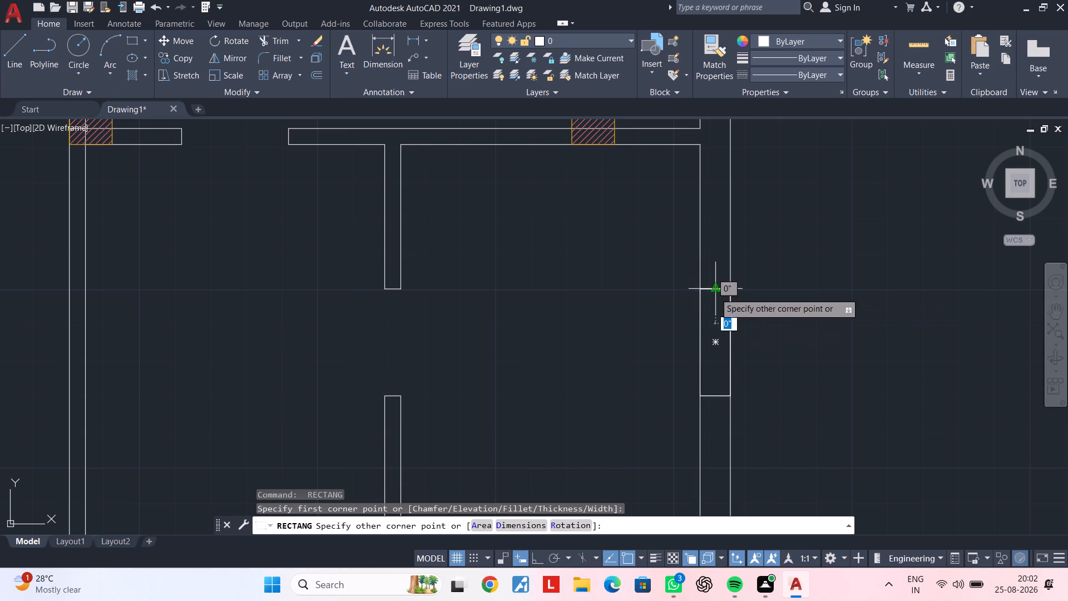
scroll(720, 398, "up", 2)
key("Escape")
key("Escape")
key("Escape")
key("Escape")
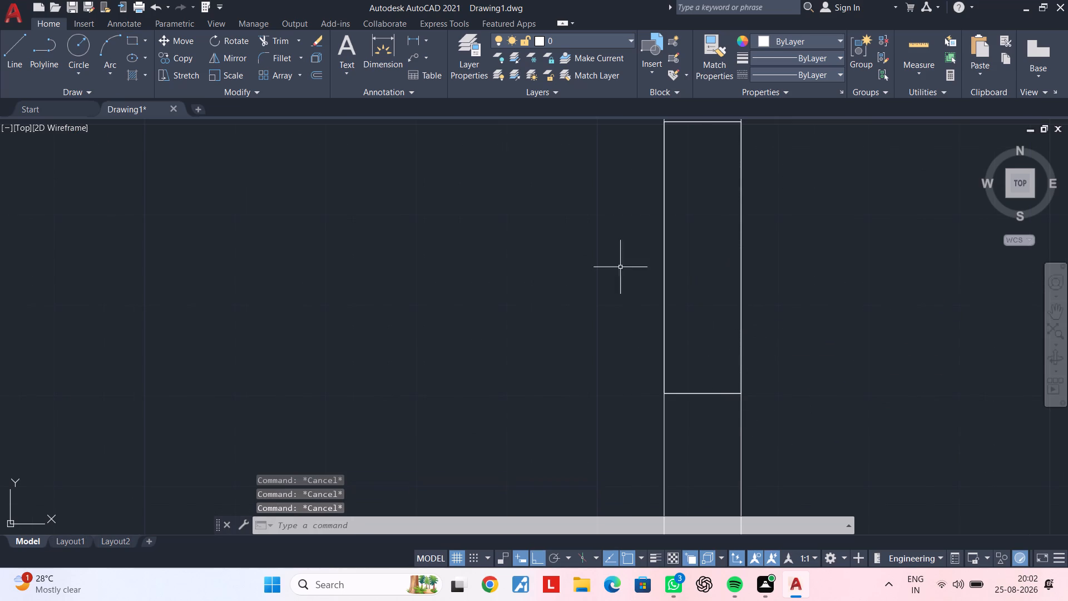
Draw a centre line through the window rectangle from the midpoint of its north edge to its south edge.
left_click(20, 56)
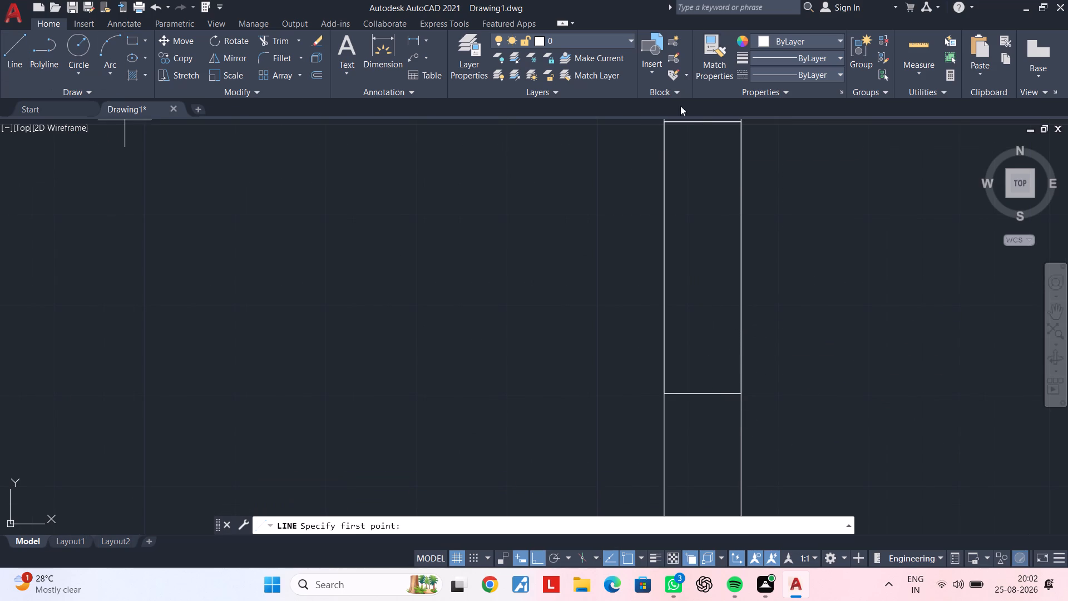
middle_click_drag(689, 152, 683, 211)
left_click(693, 181)
middle_click_drag(680, 302, 689, 256)
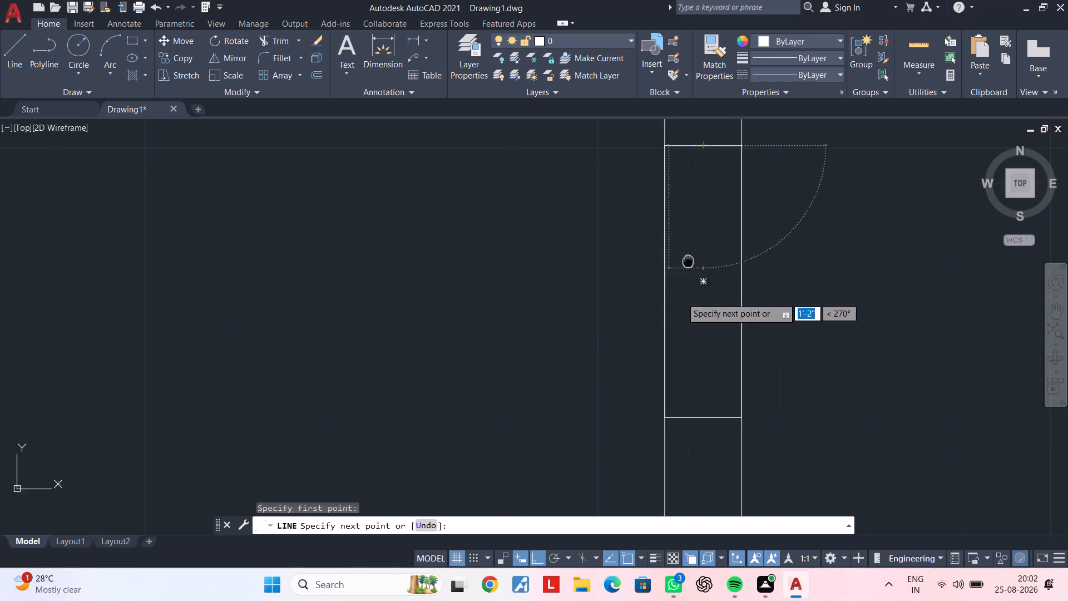
middle_click_drag(689, 256, 689, 240)
left_click(705, 394)
key("Escape")
key("space")
key("Escape")
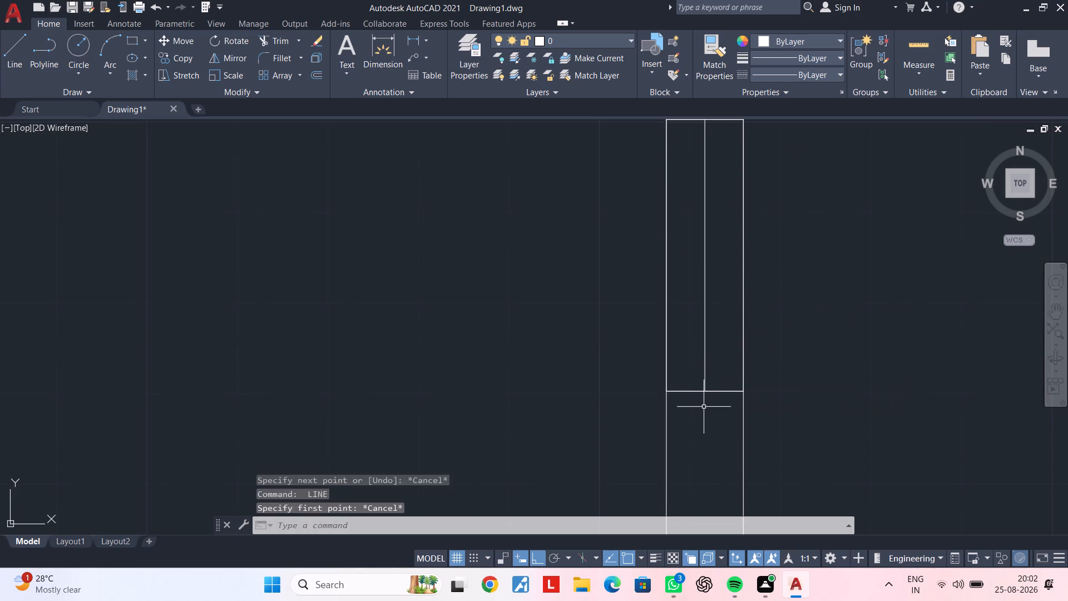
key("Escape")
Offset the southeast window's centre line 1" to the west and to the east.
type("of 1\"")
key("Return")
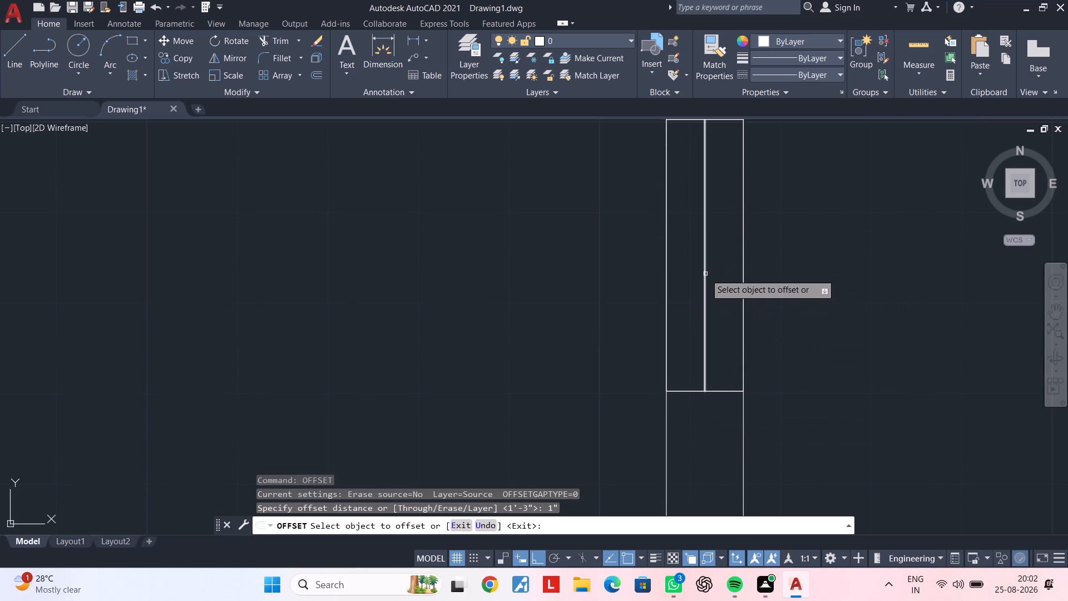
left_click(705, 274)
left_click(681, 274)
left_click(705, 272)
left_click(744, 270)
key("Escape")
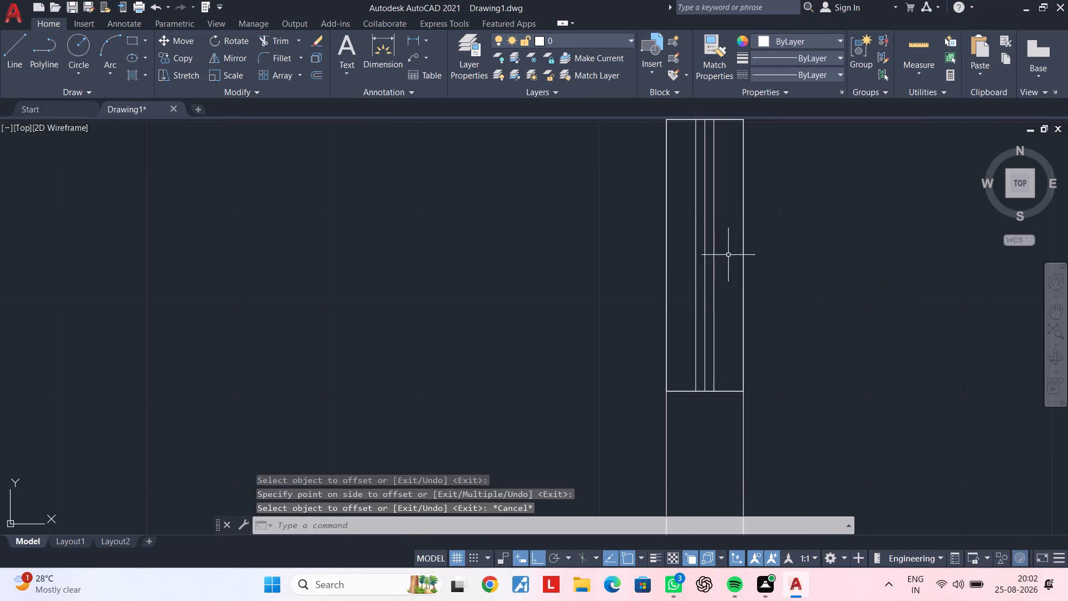
Draw a short line across the east exterior wall from the northeast room's southeast inner corner to the outer face.
scroll(728, 254, "down", 2)
middle_click_drag(729, 255, 721, 327)
key("Escape")
key("Escape")
middle_click_drag(765, 293, 757, 361)
key("Escape")
key("Escape")
scroll(762, 319, "down", 1)
middle_click_drag(762, 319, 771, 316)
middle_click_drag(777, 306, 755, 390)
key("Escape")
key("Escape")
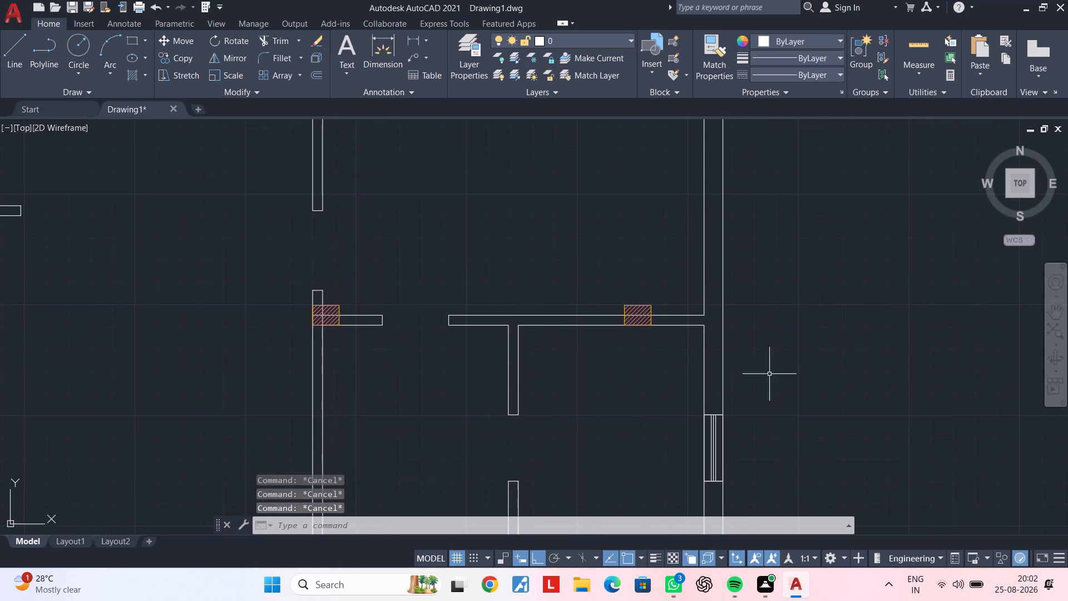
key("Escape")
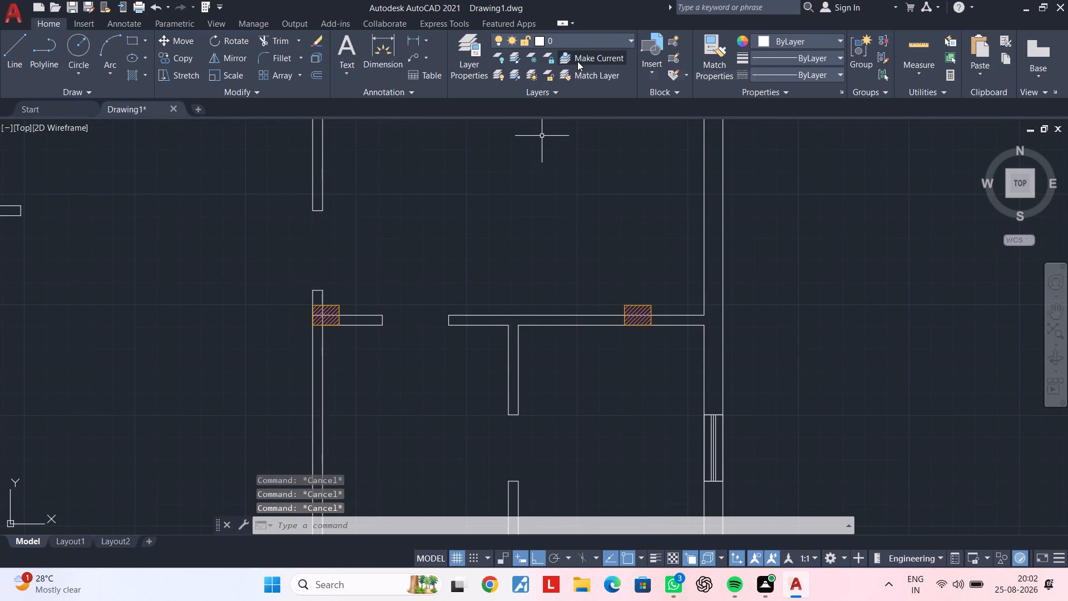
middle_click_drag(838, 353, 803, 485)
scroll(769, 415, "down", 1)
middle_click_drag(770, 415, 793, 398)
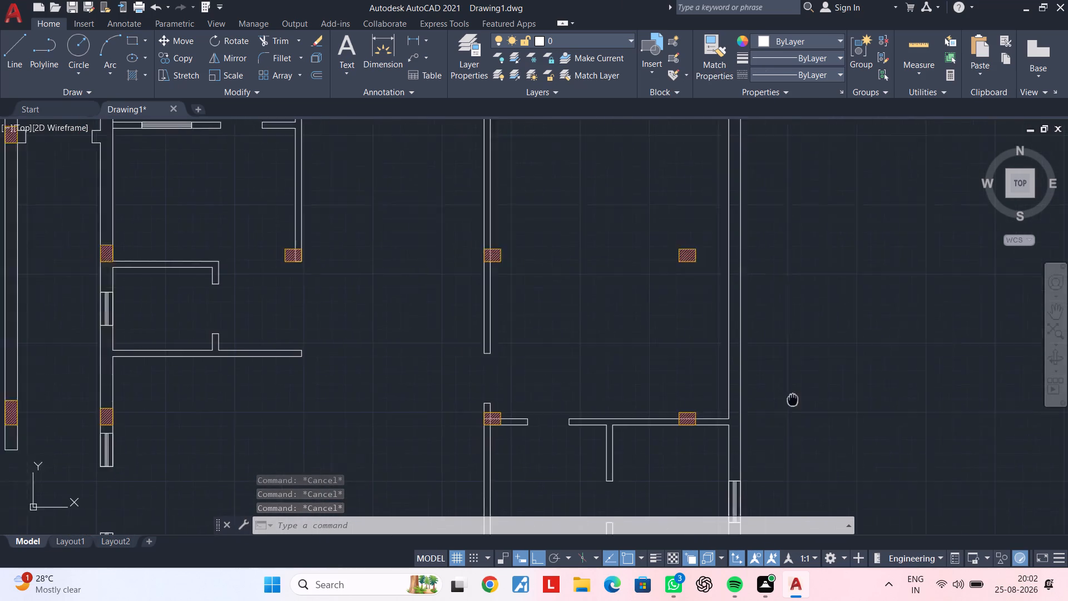
middle_click_drag(793, 398, 745, 431)
middle_click_drag(739, 416, 774, 364)
scroll(744, 398, "up", 2)
middle_click_drag(808, 368, 840, 367)
key("Escape")
key("Escape")
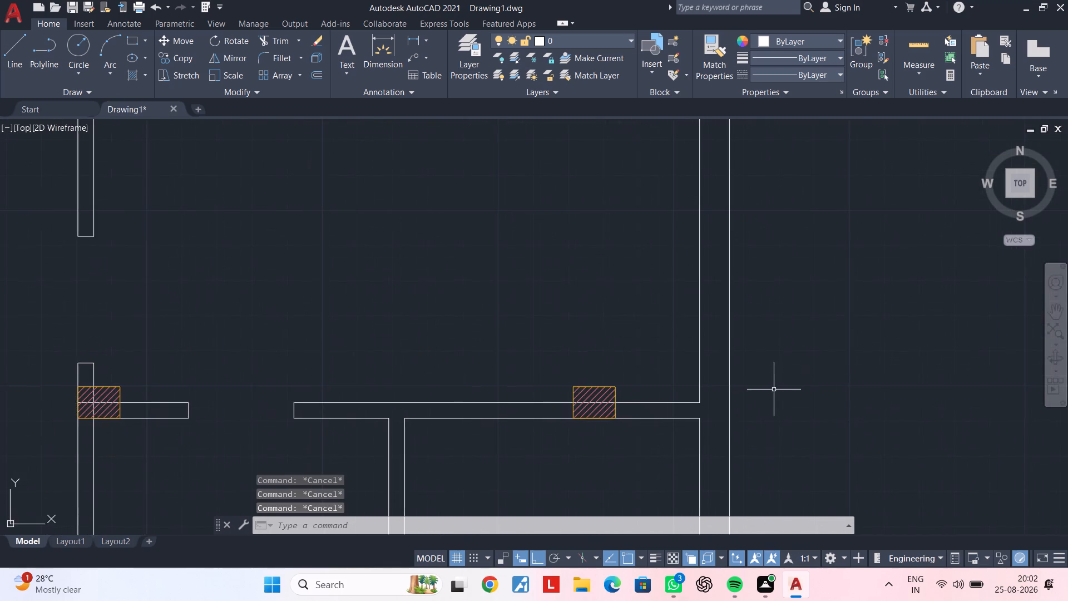
middle_click_drag(775, 388, 803, 371)
key("Escape")
key("Escape")
key("Escape")
scroll(748, 385, "up", 2)
middle_click_drag(762, 390, 768, 386)
key("Escape")
key("Escape")
key("Escape")
key("Escape")
key("Escape")
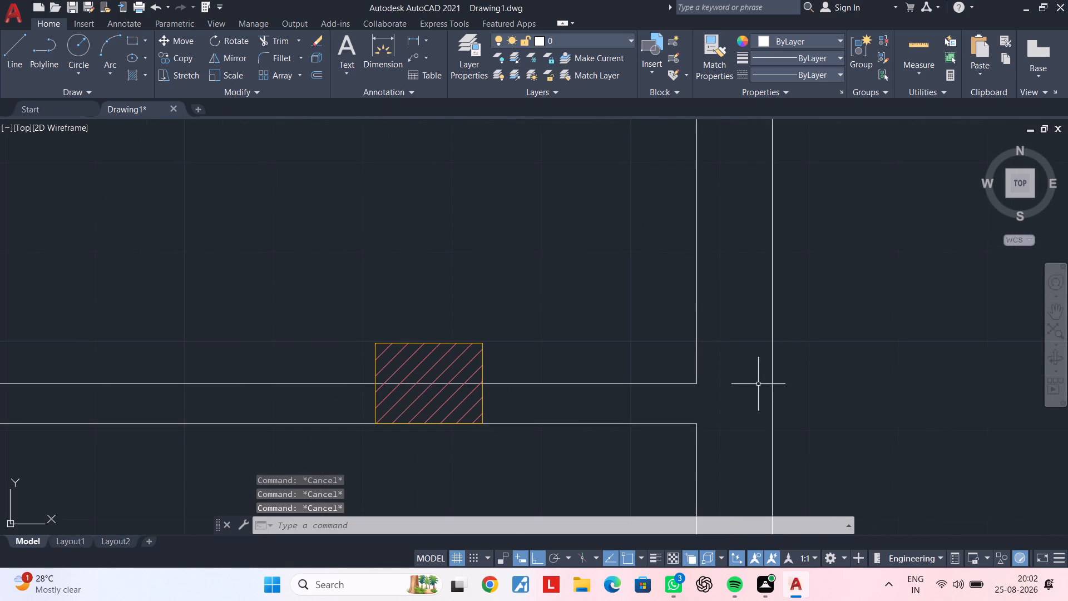
key("Escape")
key("Escape")
key("l")
key("space")
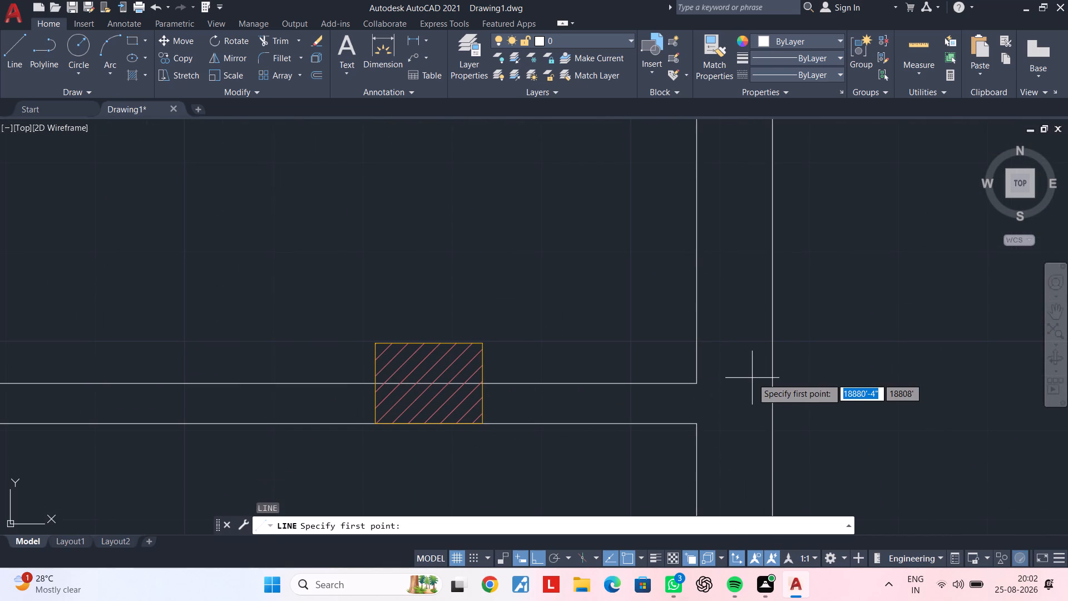
left_click(704, 385)
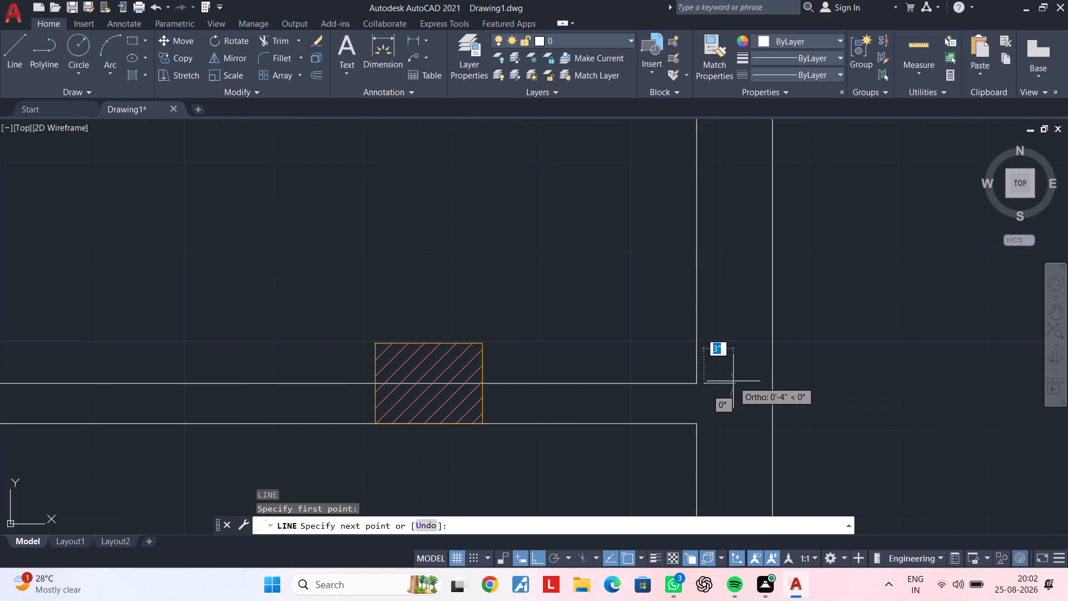
key("Escape")
key("space")
left_click(695, 386)
left_click(773, 382)
key("Escape")
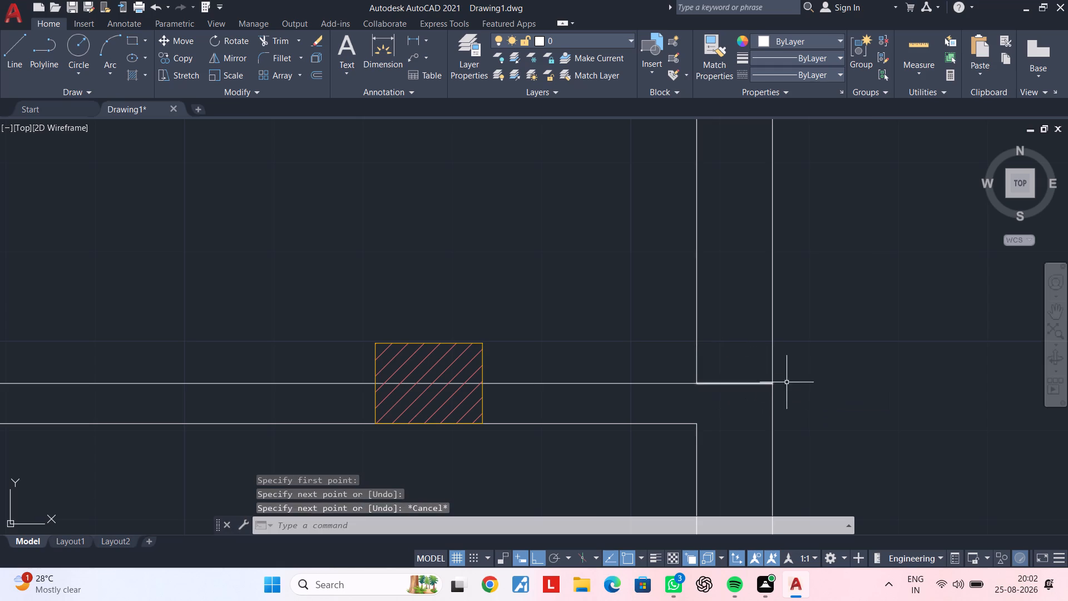
key("Escape")
key("Escape")
Offset the short line at the northeast room's corner 1' to the north.
key("o")
type("f 1'")
key("Return")
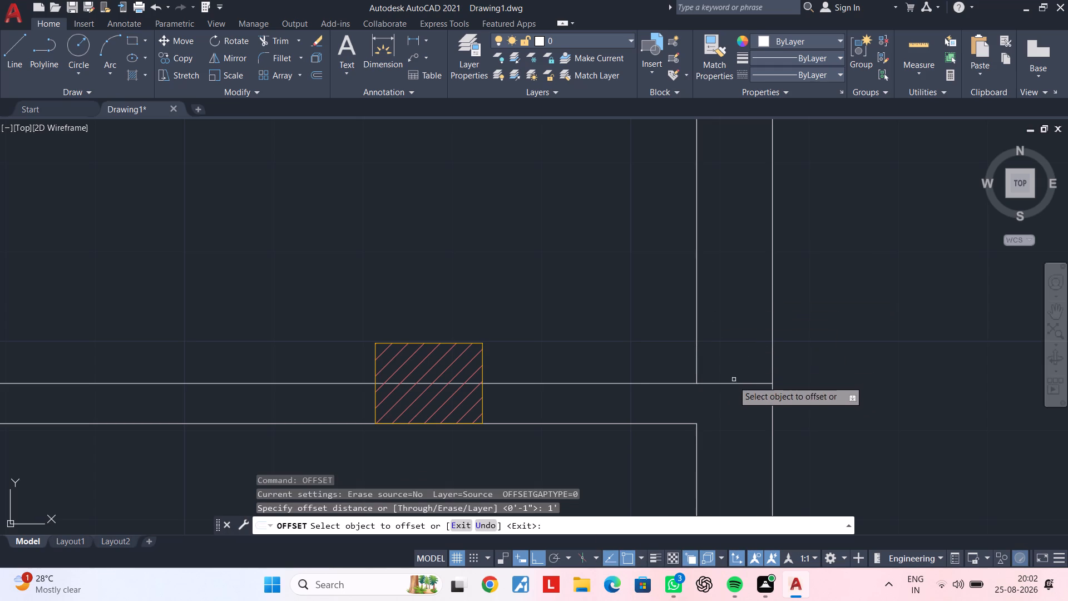
left_click(733, 384)
left_click(725, 238)
middle_click_drag(730, 290, 726, 439)
scroll(730, 333, "up", 1)
key("Escape")
key("Escape")
Remove the original short line at the northeast room's southeast corner with Trim, keeping its offset copy.
scroll(763, 321, "down", 2)
middle_click_drag(763, 316, 754, 259)
key("Escape")
key("Escape")
key("t")
key("r")
key("space")
left_click(741, 367)
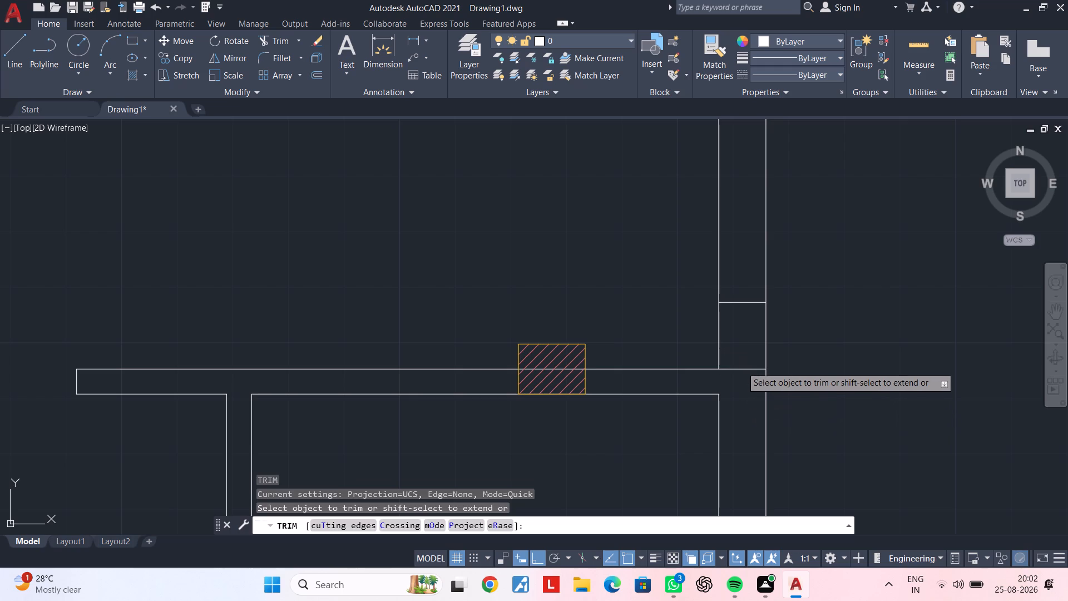
left_click(741, 379)
key("Escape")
middle_click_drag(743, 354, 724, 396)
key("Escape")
key("Escape")
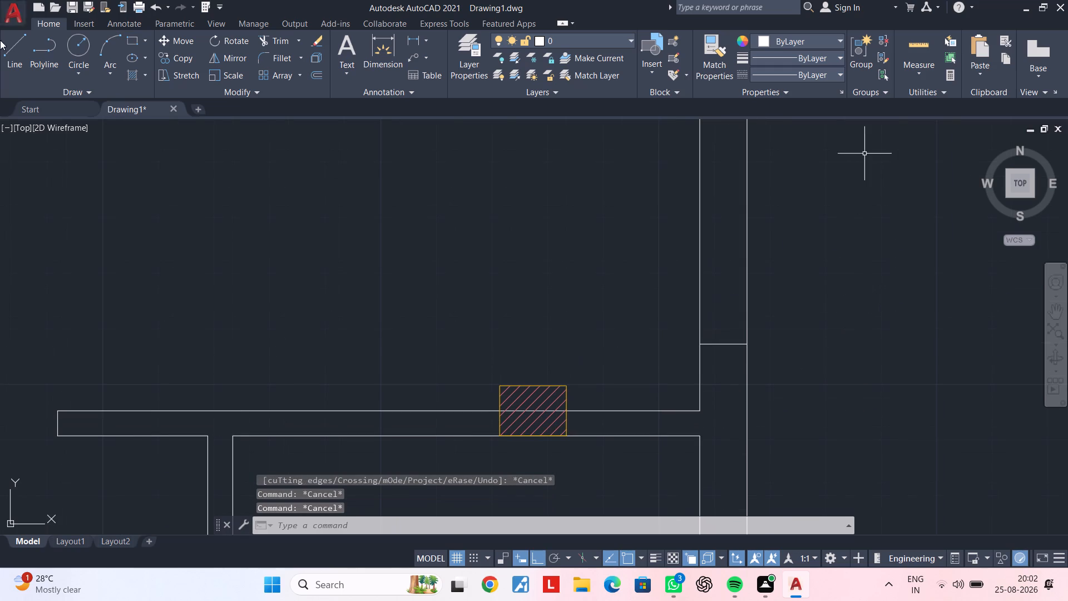
Offset the remaining short line in the northeast room's east wall 4' to the north.
middle_click_drag(741, 384, 700, 440)
key("Escape")
key("Escape")
key("Escape")
key("Escape")
key("Escape")
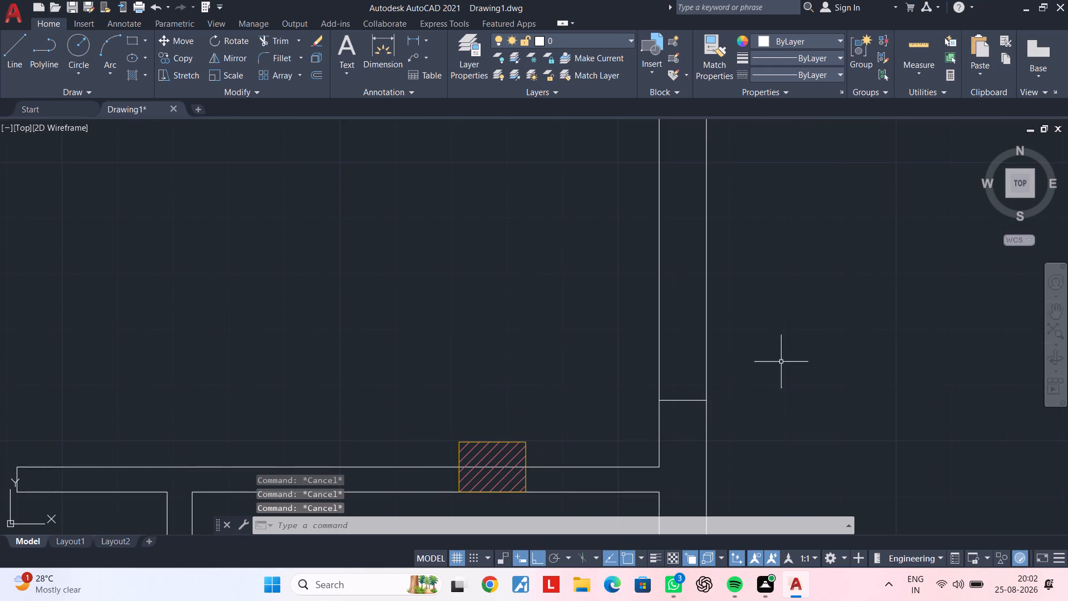
key("Escape")
type("of")
key("space")
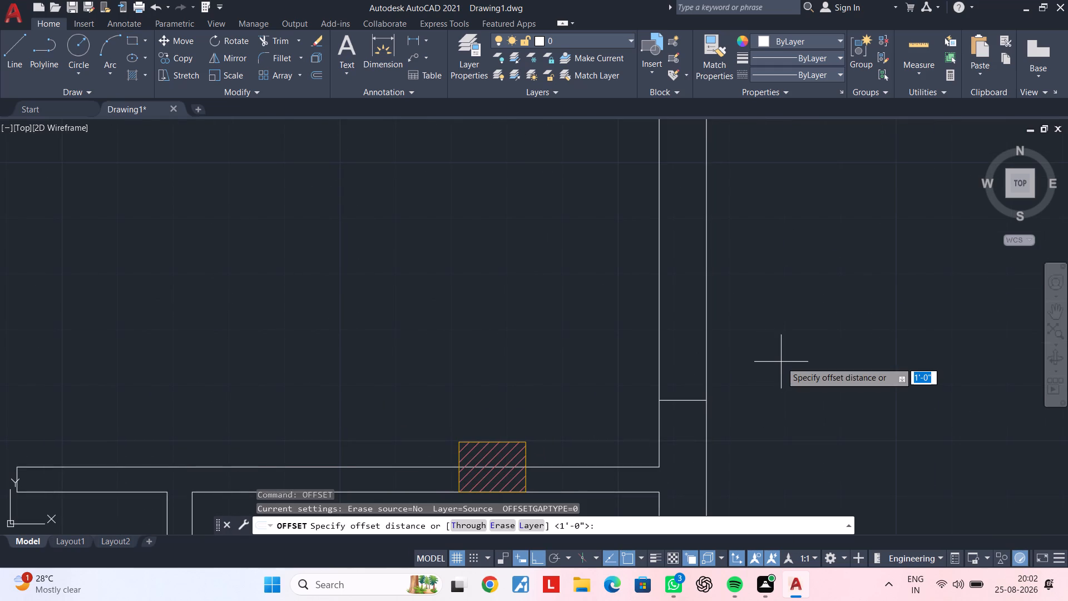
type("4'")
key("Return")
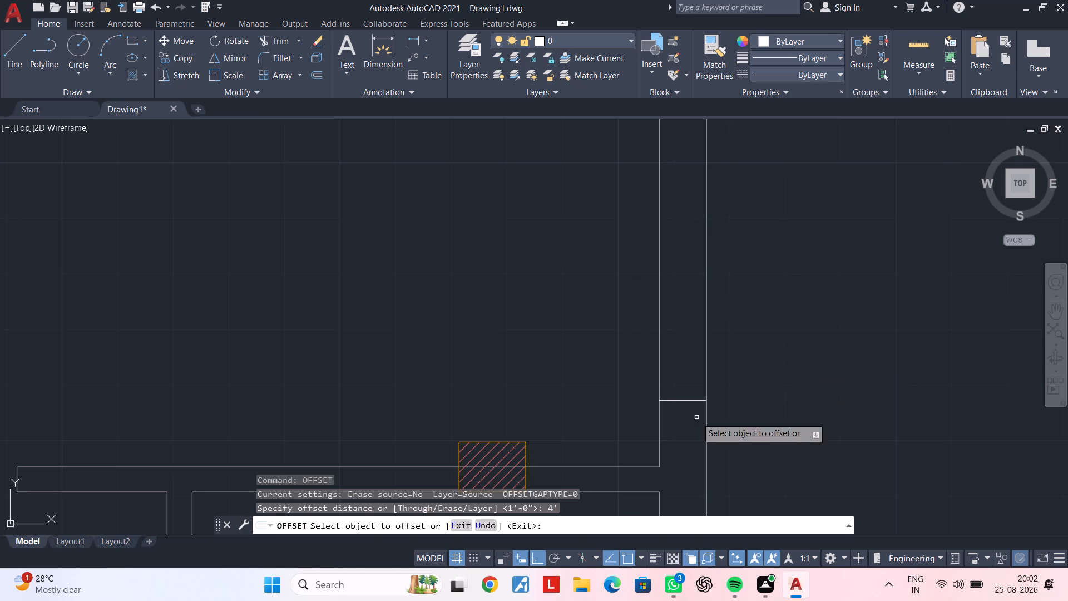
left_click(679, 401)
left_click(676, 275)
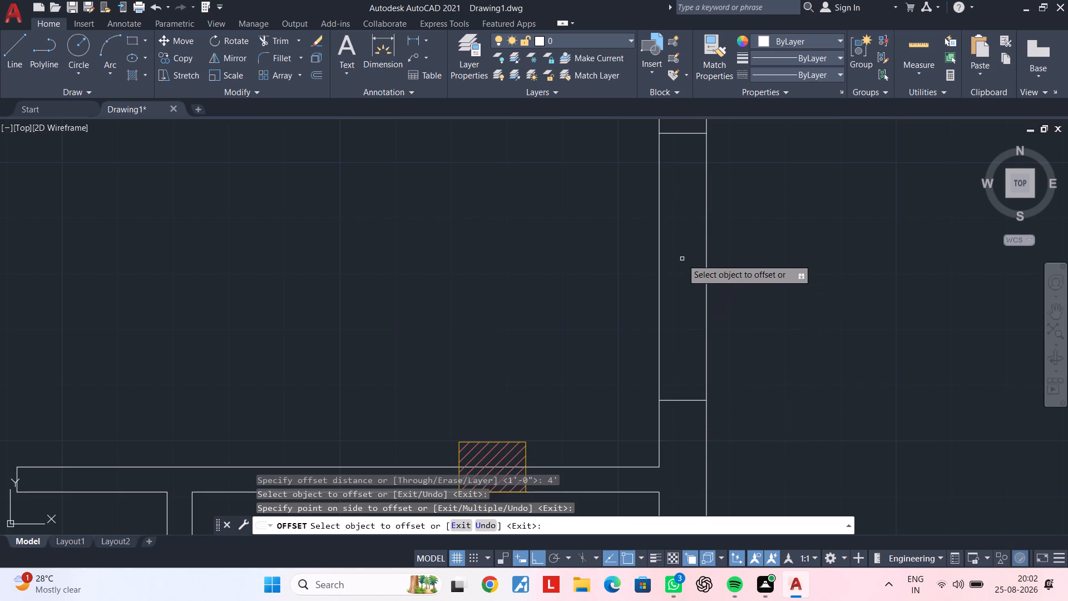
middle_click_drag(685, 269, 688, 391)
key("Escape")
middle_click_drag(686, 363, 686, 317)
key("Escape")
key("Escape")
key("Escape")
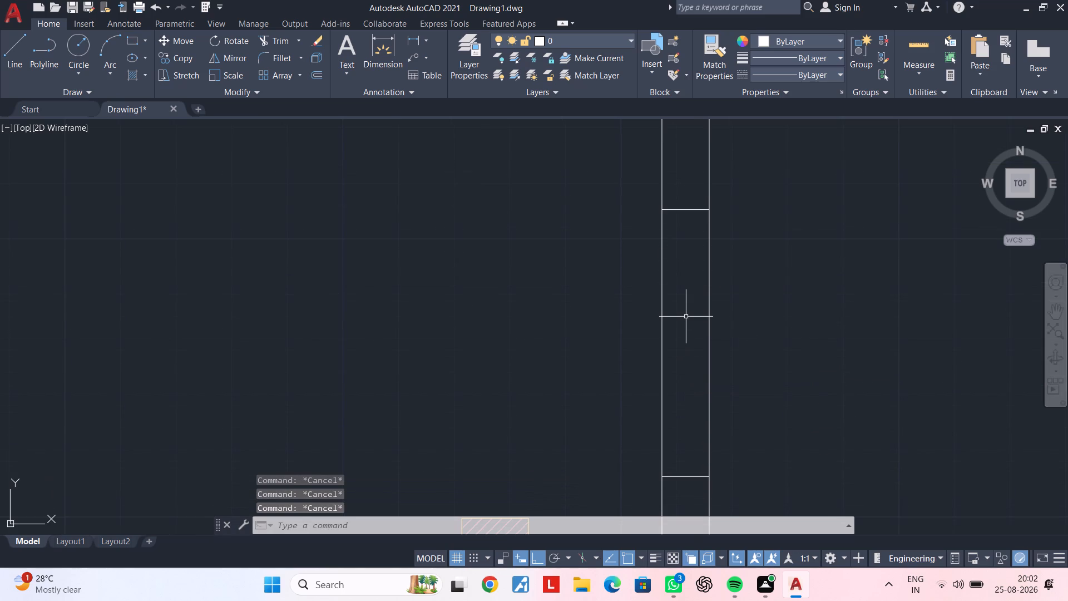
Draw a window rectangle across the wall thickness between the two short lines in the northeast room's east wall.
type("rec")
key("space")
left_click(660, 210)
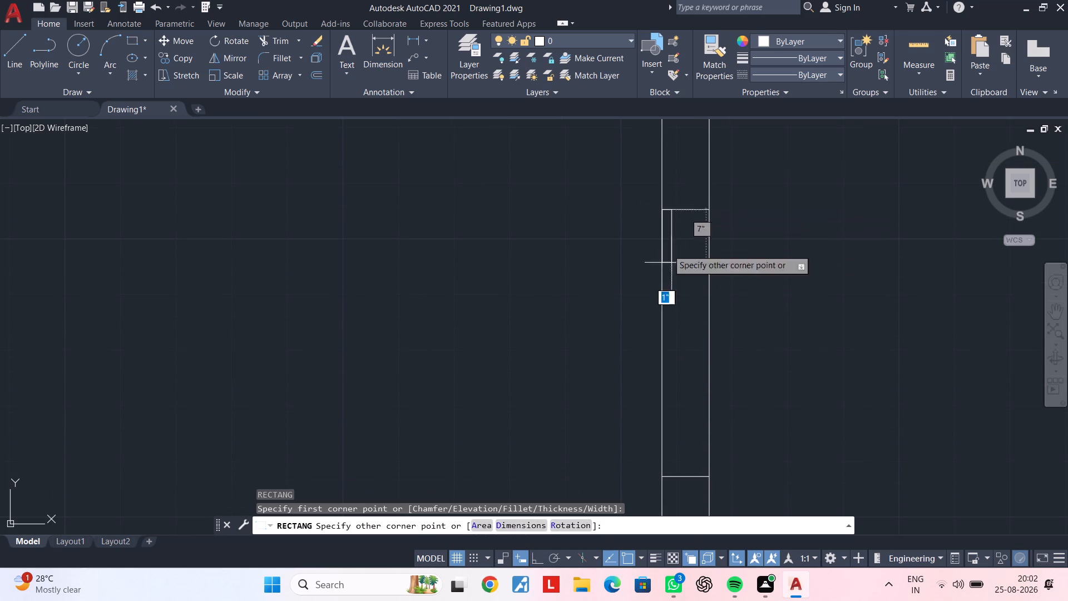
middle_click_drag(704, 364, 706, 317)
scroll(706, 328, "down", 1)
left_click(712, 386)
key("Escape")
Draw a centre line down the new window rectangle between the midpoints of its north and south edges.
middle_click_drag(691, 324, 692, 337)
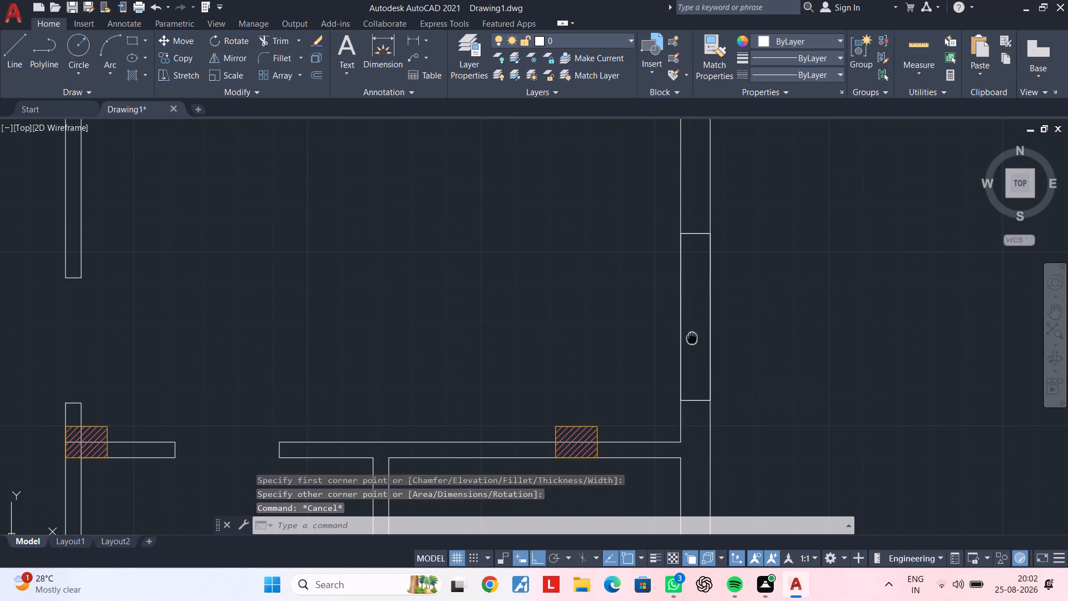
middle_click_drag(692, 337, 692, 342)
key("Escape")
type("l")
key("space")
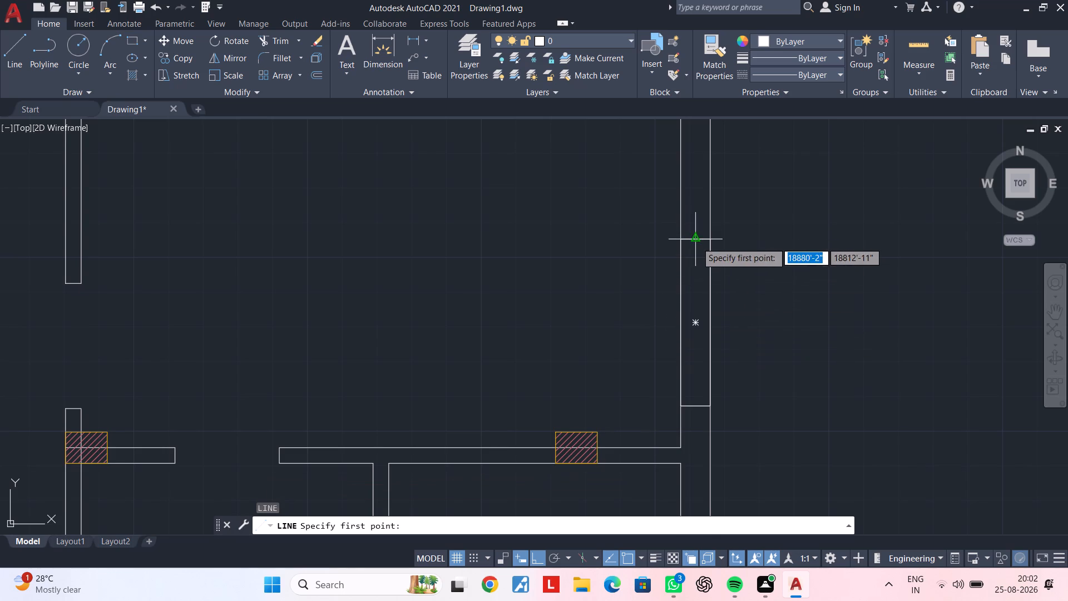
left_click(696, 242)
left_click(695, 405)
key("Escape")
key("Escape")
Offset the northeast room window's centre line 1" to the west and to the east.
scroll(698, 346, "up", 1)
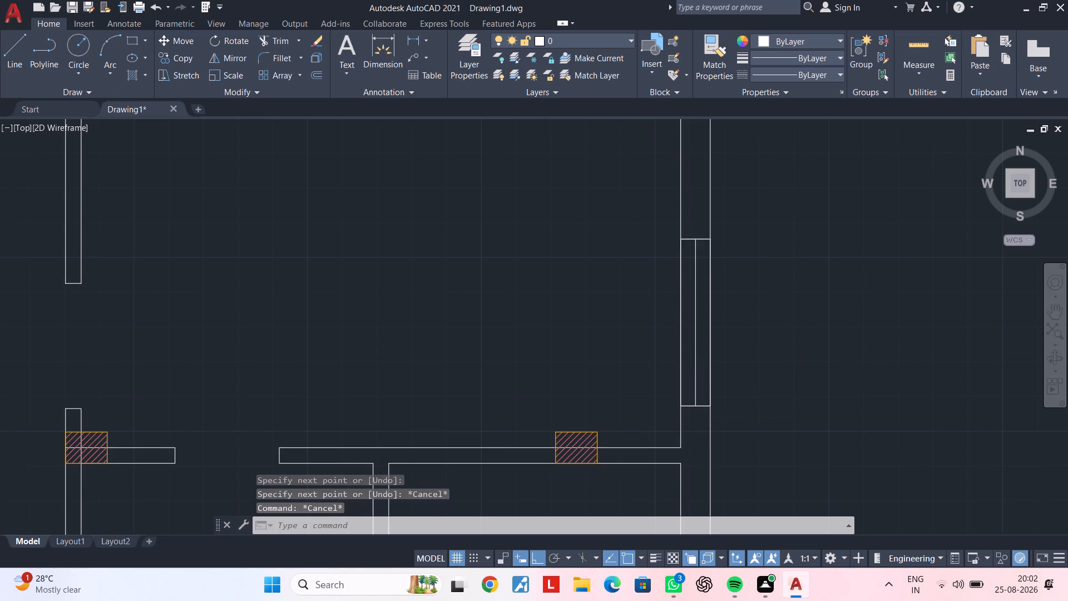
middle_click_drag(713, 367, 716, 374)
key("Escape")
key("Escape")
type("of 1\"")
key("Return")
scroll(872, 451, "up", 1)
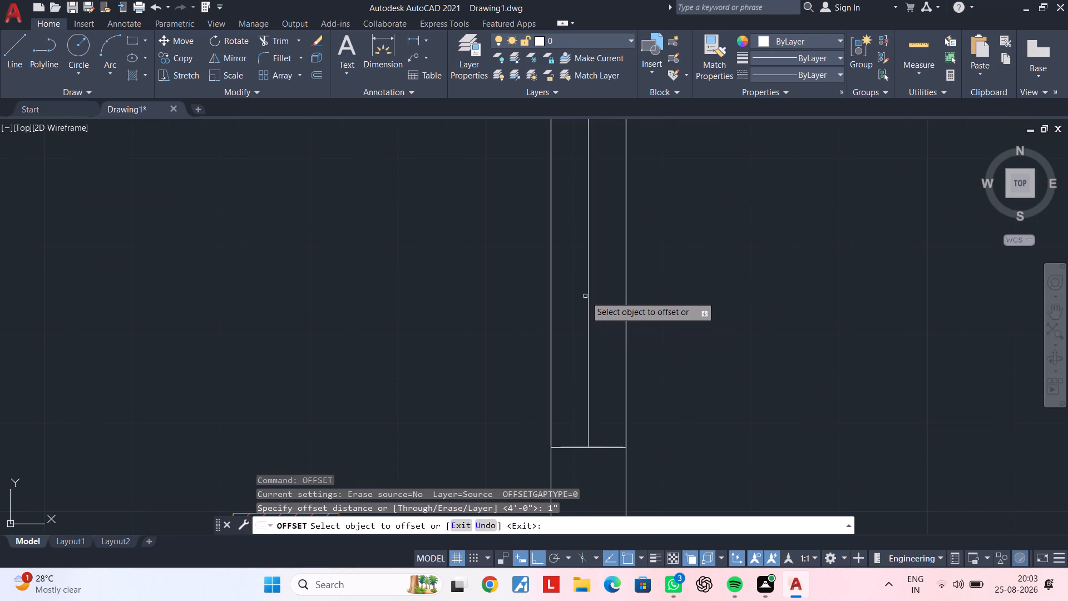
left_click(587, 294)
left_click(548, 296)
left_click(587, 294)
left_click(611, 294)
key("Escape")
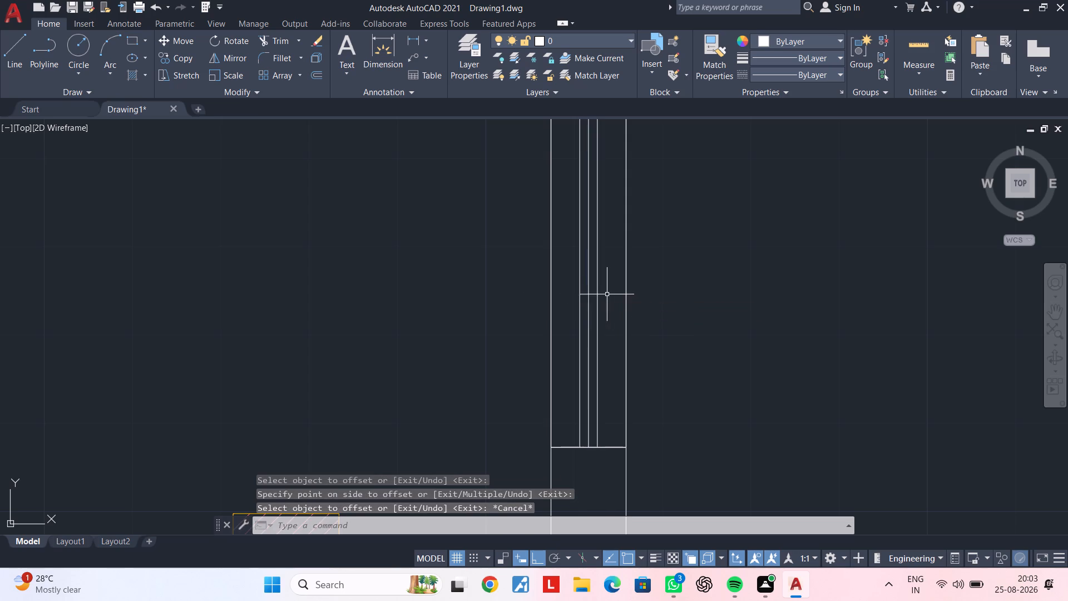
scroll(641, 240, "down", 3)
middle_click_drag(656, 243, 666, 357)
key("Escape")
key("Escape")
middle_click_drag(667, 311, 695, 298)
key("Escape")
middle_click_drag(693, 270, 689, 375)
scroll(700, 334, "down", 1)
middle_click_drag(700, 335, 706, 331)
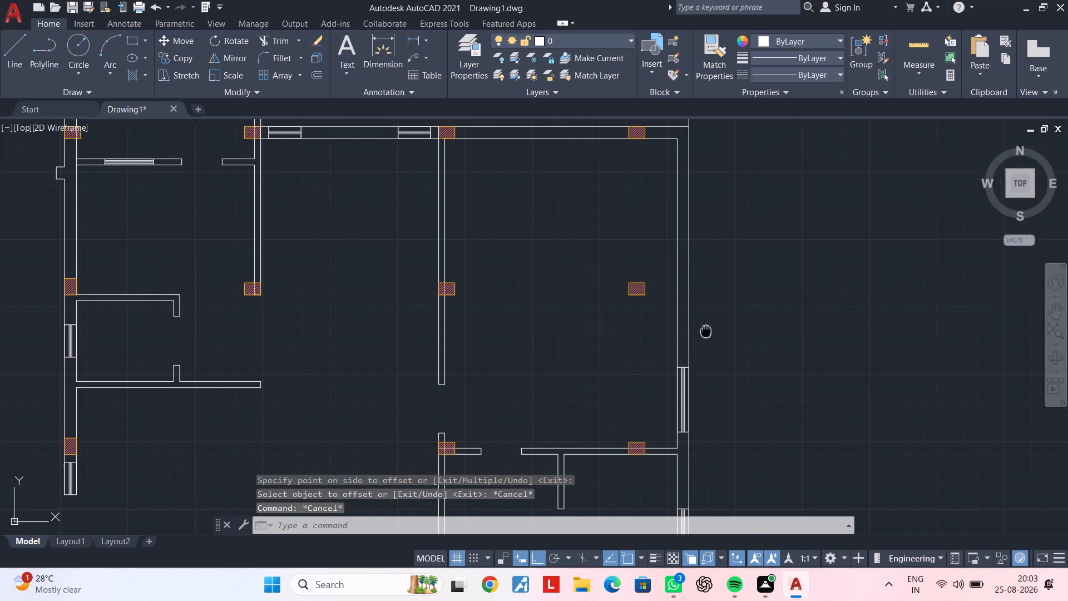
Draw a short line across the east wall's thickness at the northeast room's inner north corner.
middle_click_drag(706, 331, 711, 327)
key("Escape")
key("Escape")
key("Escape")
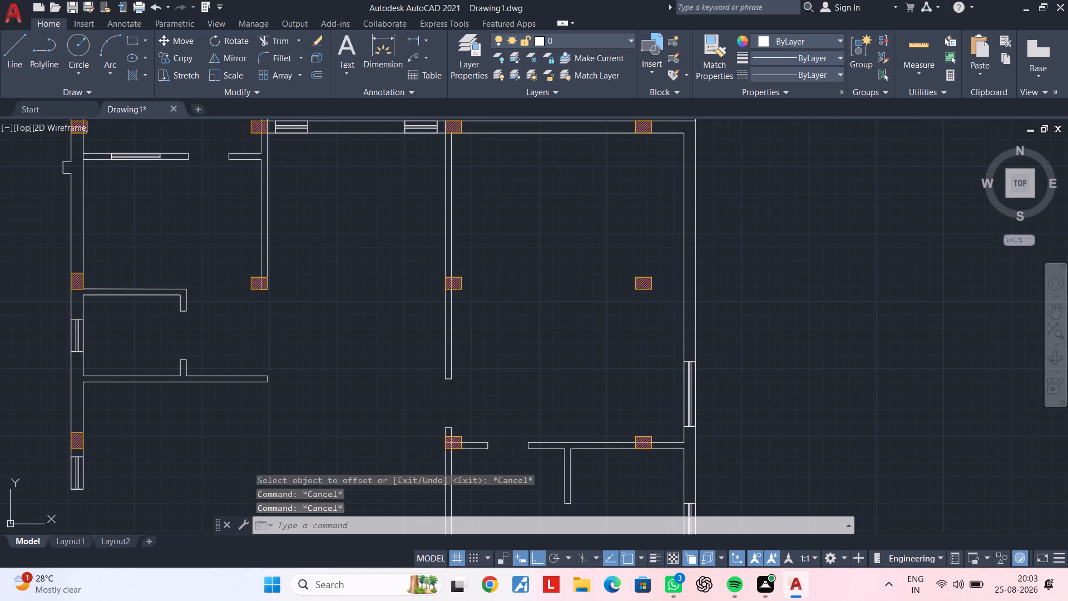
key("Escape")
key("Escape")
key("Escape")
key("Escape")
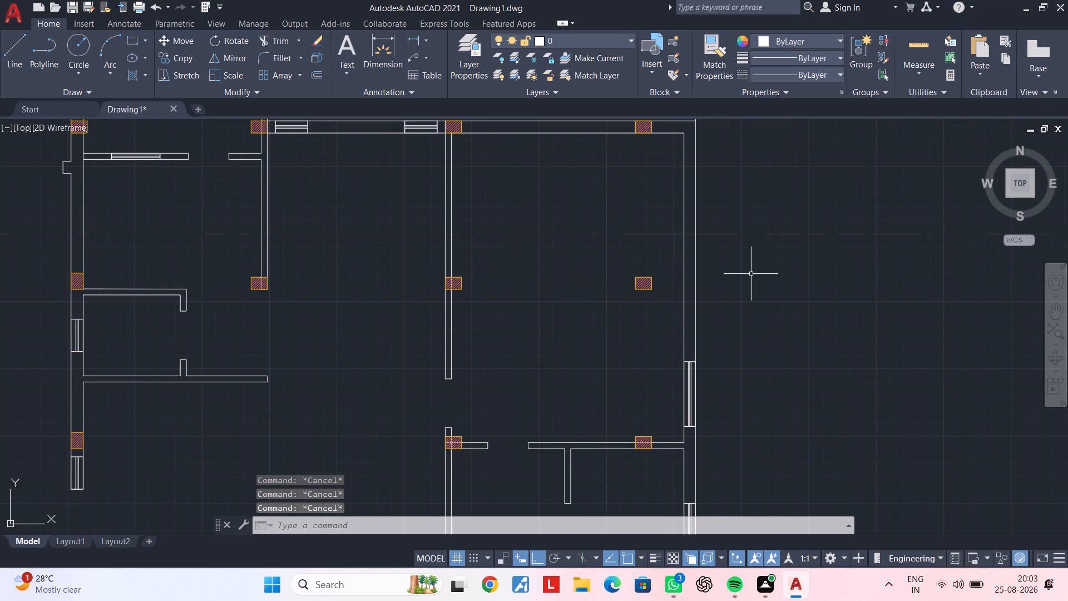
middle_click(751, 274)
middle_click_drag(742, 319, 735, 380)
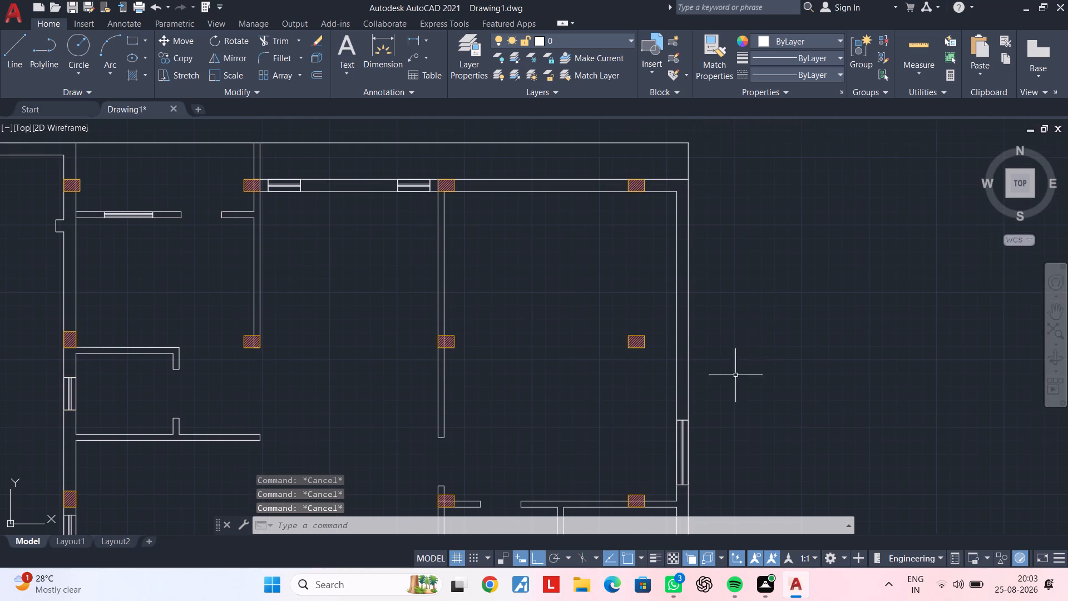
type("l")
key("space")
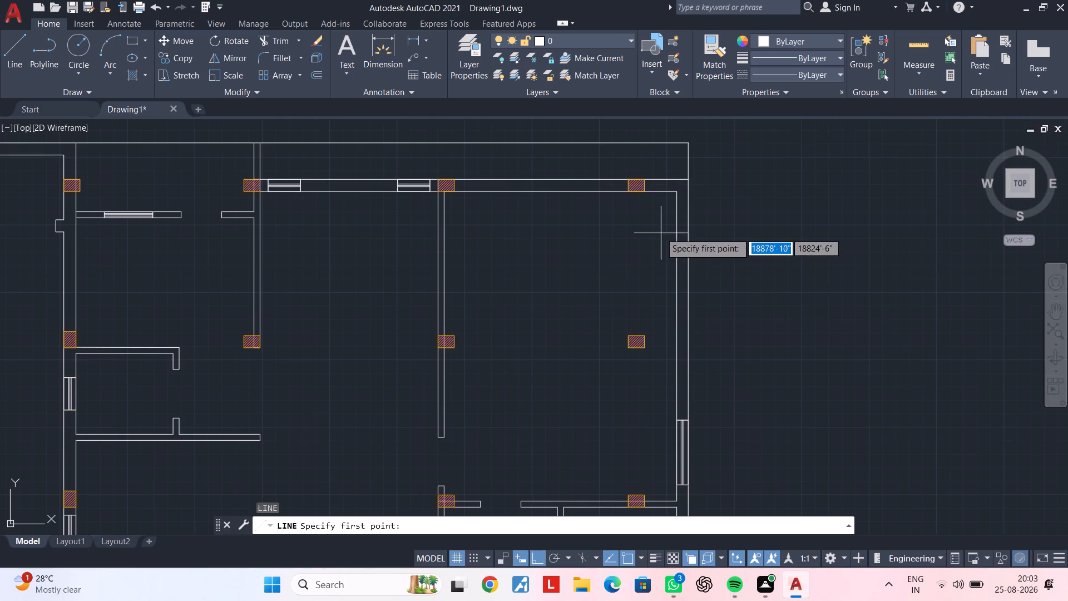
scroll(646, 262, "up", 1)
middle_click_drag(631, 205, 493, 179)
scroll(493, 187, "down", 1)
middle_click_drag(493, 188, 500, 237)
scroll(522, 209, "up", 2)
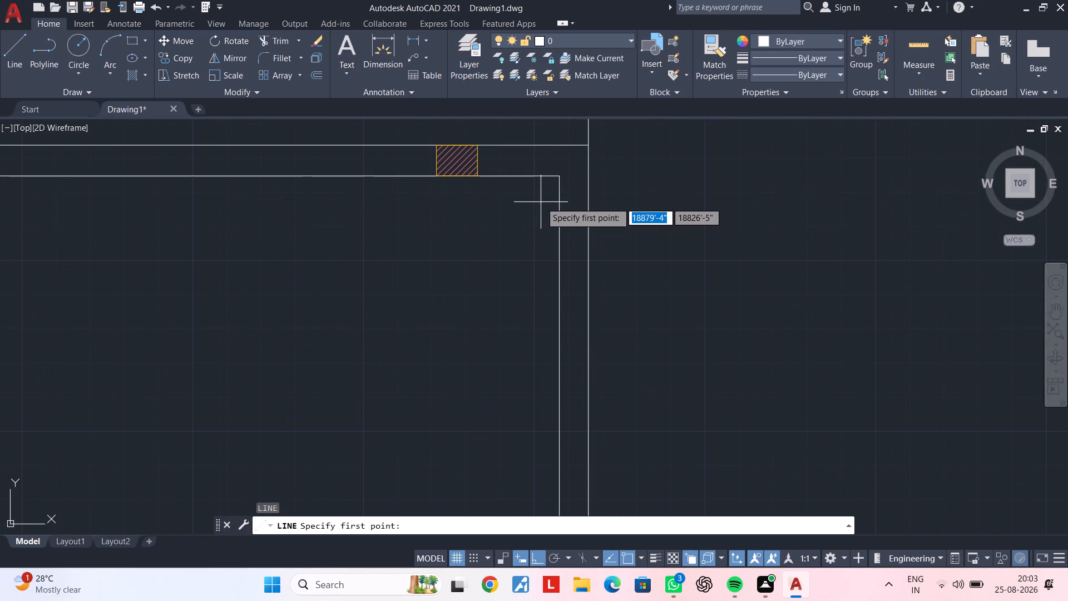
left_click(560, 178)
left_click(590, 177)
key("Escape")
key("Escape")
middle_click_drag(521, 211, 536, 209)
key("Escape")
key("Escape")
key("Escape")
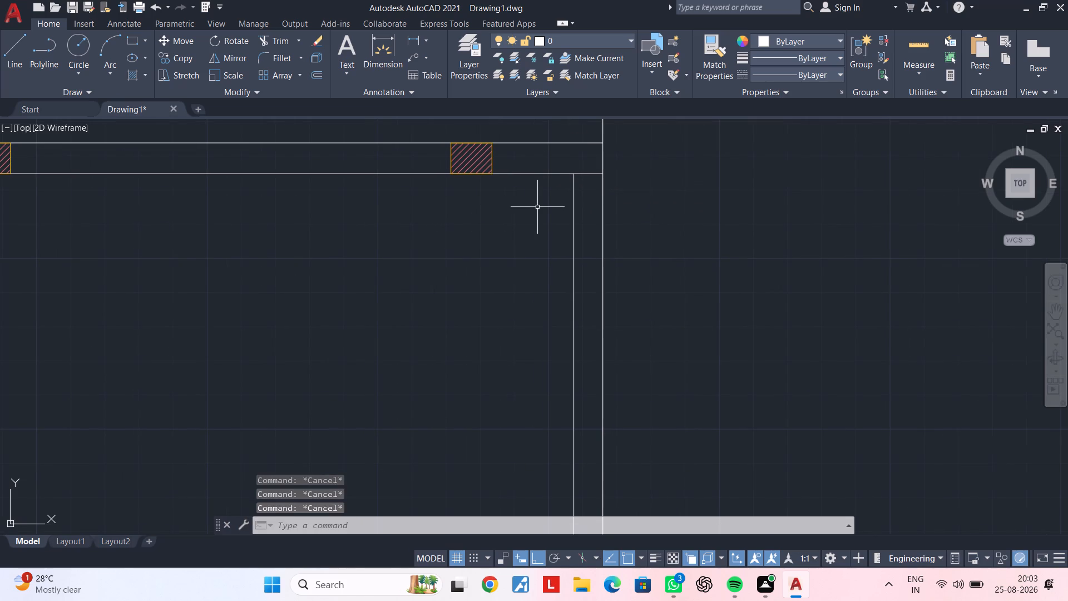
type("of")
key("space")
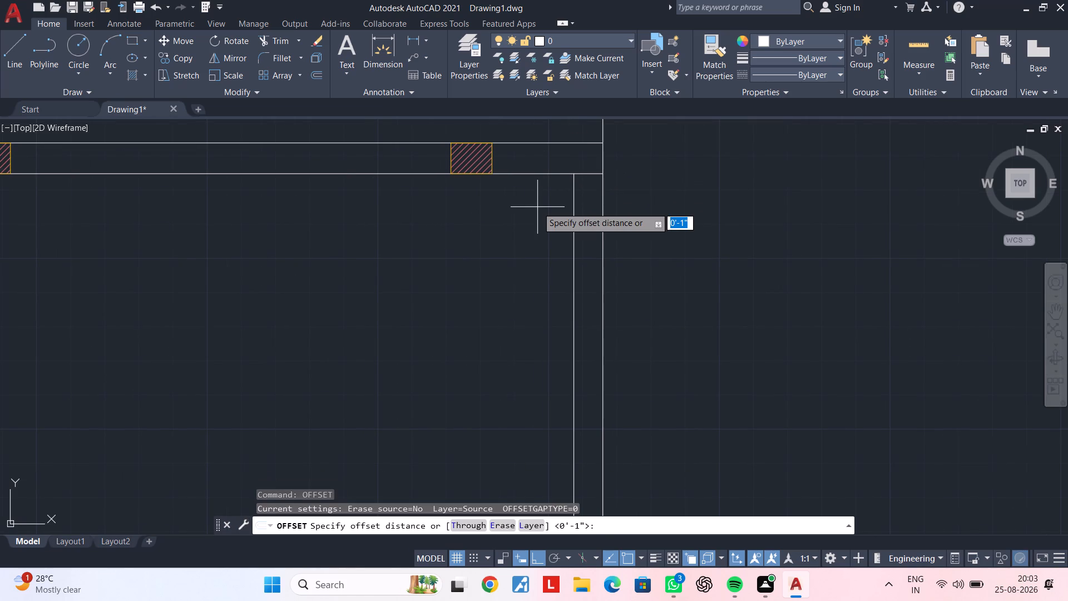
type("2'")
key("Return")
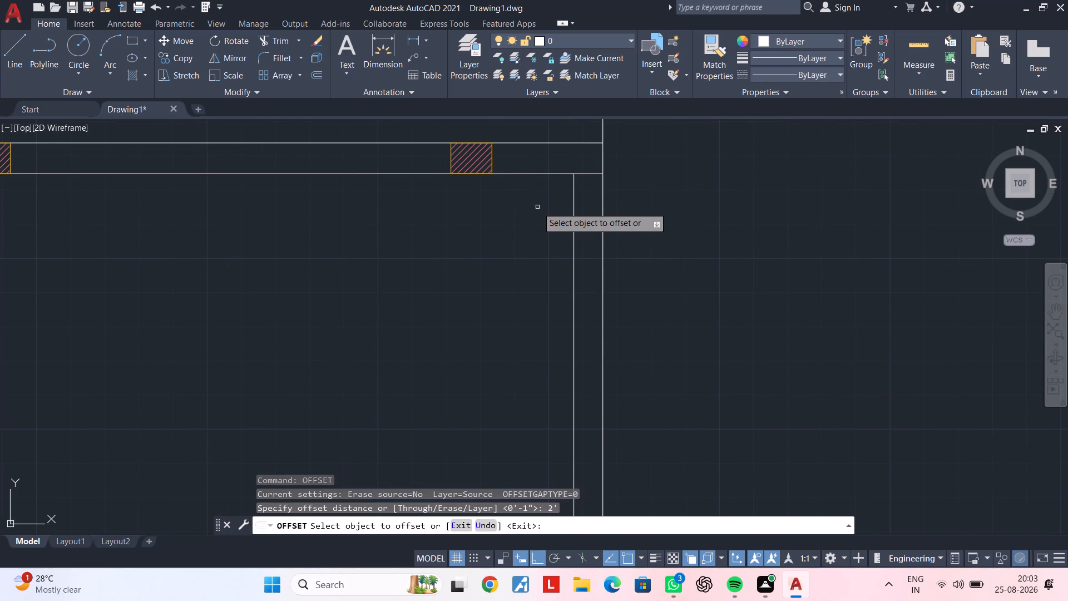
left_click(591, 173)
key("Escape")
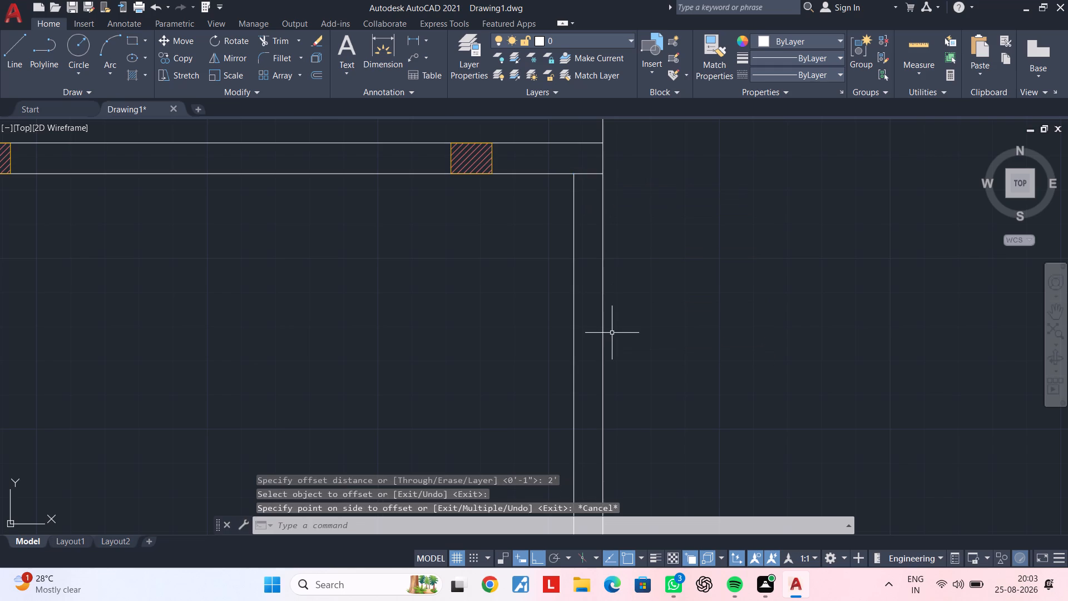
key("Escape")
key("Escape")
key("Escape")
Offset the short line at the northeast room's north corner 4' to the south.
type("of")
key("space")
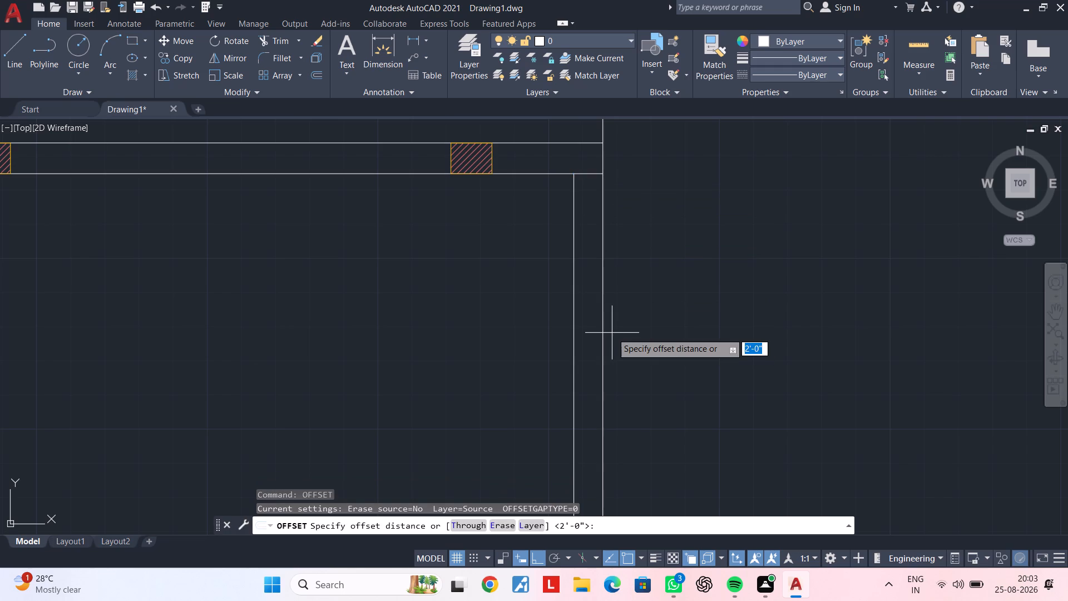
type("4'")
key("Return")
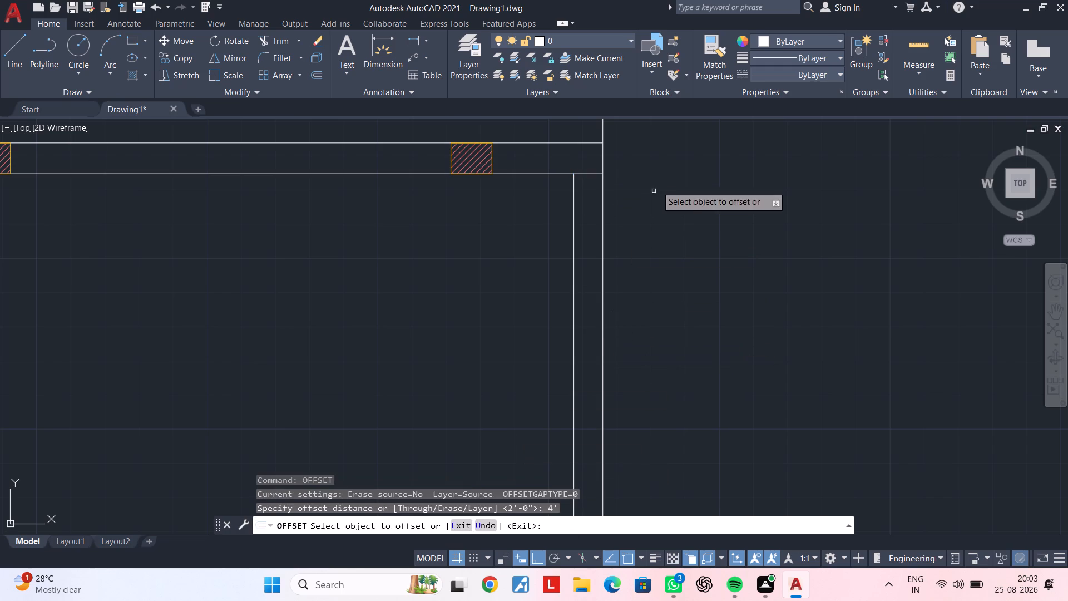
left_click(590, 173)
left_click(594, 249)
Offset the new short line in the east wall another 4' to the south.
scroll(568, 344, "down", 3)
middle_click_drag(623, 346, 619, 249)
scroll(585, 281, "up", 2)
middle_click_drag(582, 263, 620, 262)
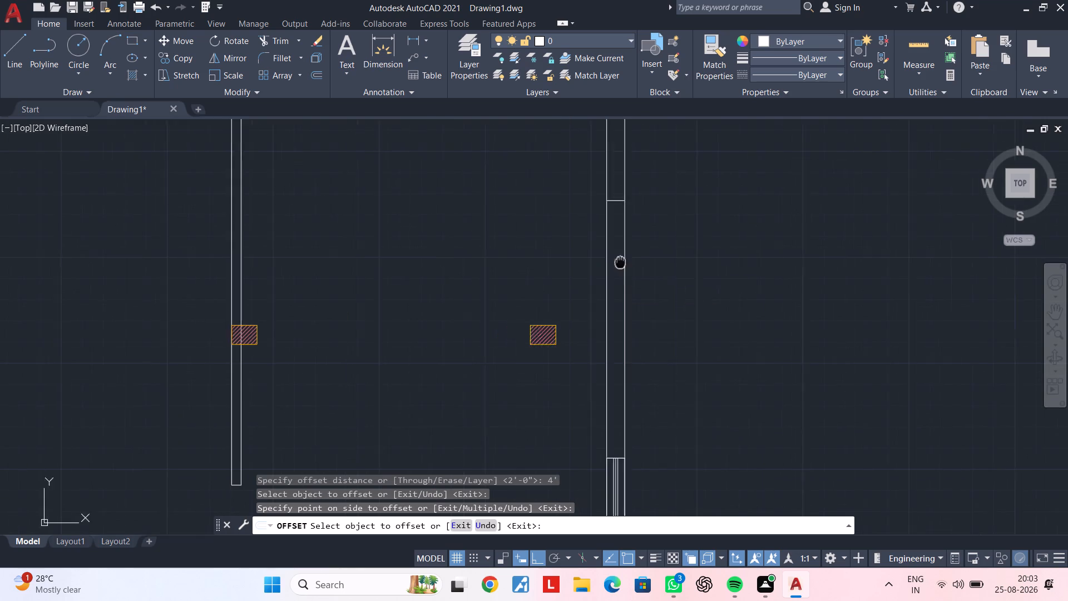
middle_click_drag(620, 262, 632, 262)
scroll(614, 238, "up", 1)
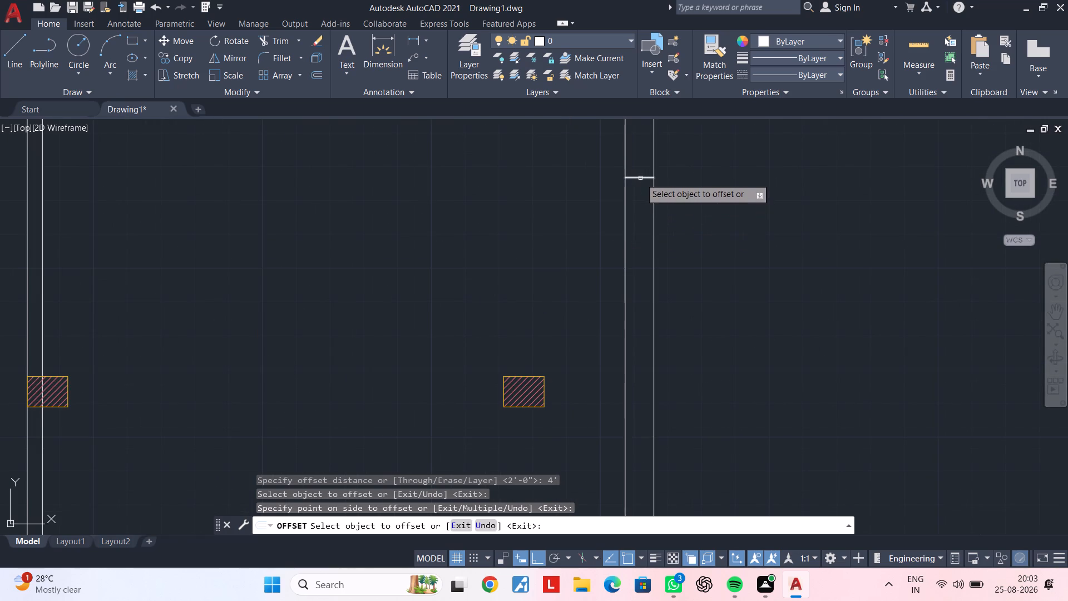
left_click(640, 178)
left_click(642, 289)
scroll(669, 298, "down", 2)
middle_click_drag(670, 298, 655, 285)
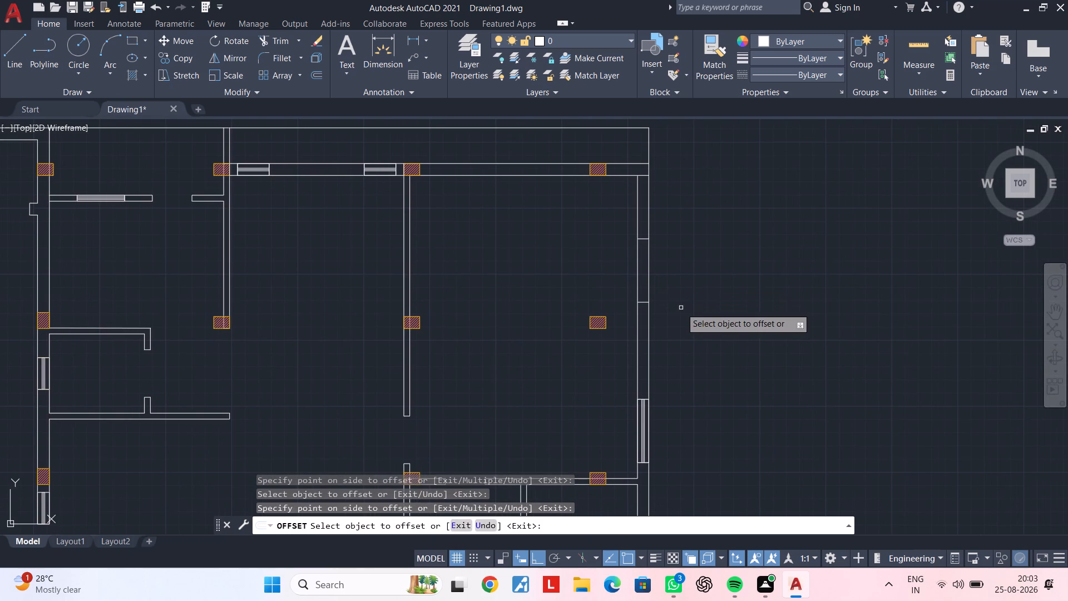
key("Escape")
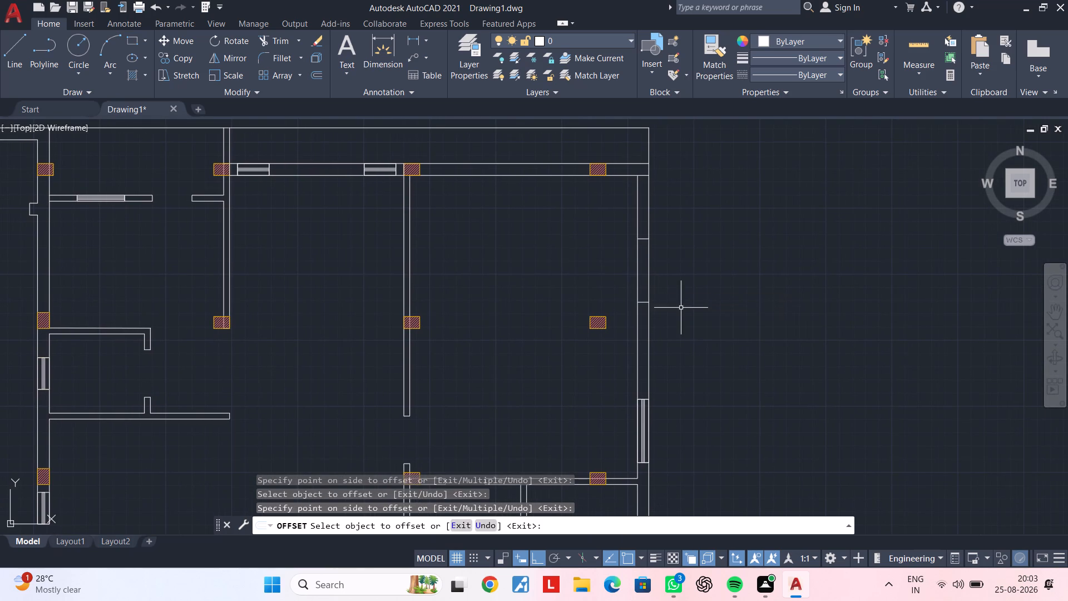
key("Escape")
key("Escape")
key("Escape")
middle_click(681, 306)
key("Escape")
key("Escape")
key("Escape")
key("Escape")
key("Escape")
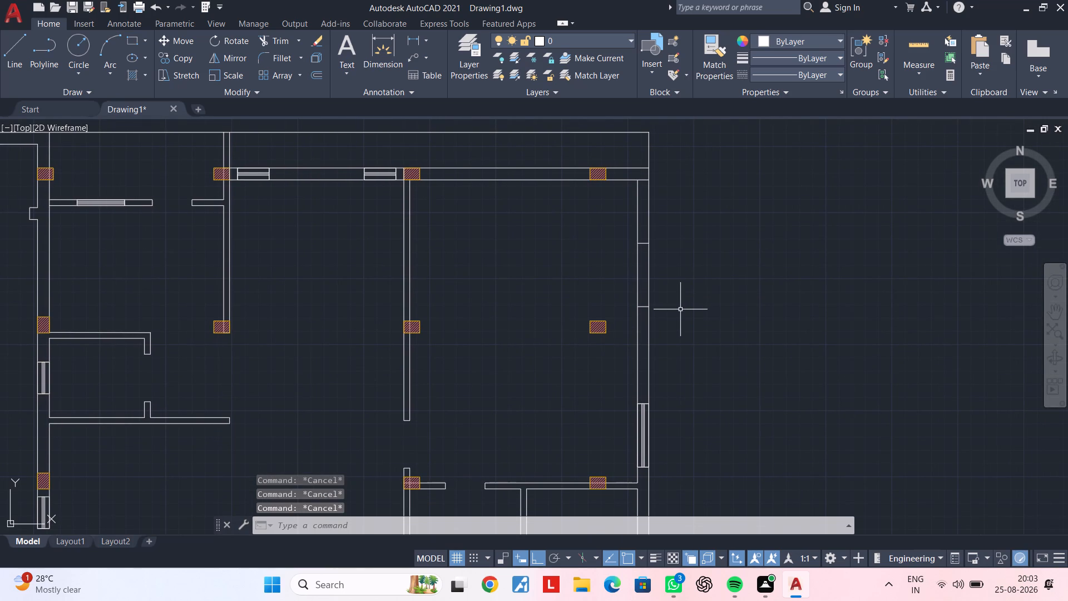
Draw a 4' long window rectangle across the east wall's thickness between the two new short lines.
type("rec")
key("space")
scroll(638, 255, "up", 3)
left_click(622, 208)
middle_click_drag(687, 415, 667, 351)
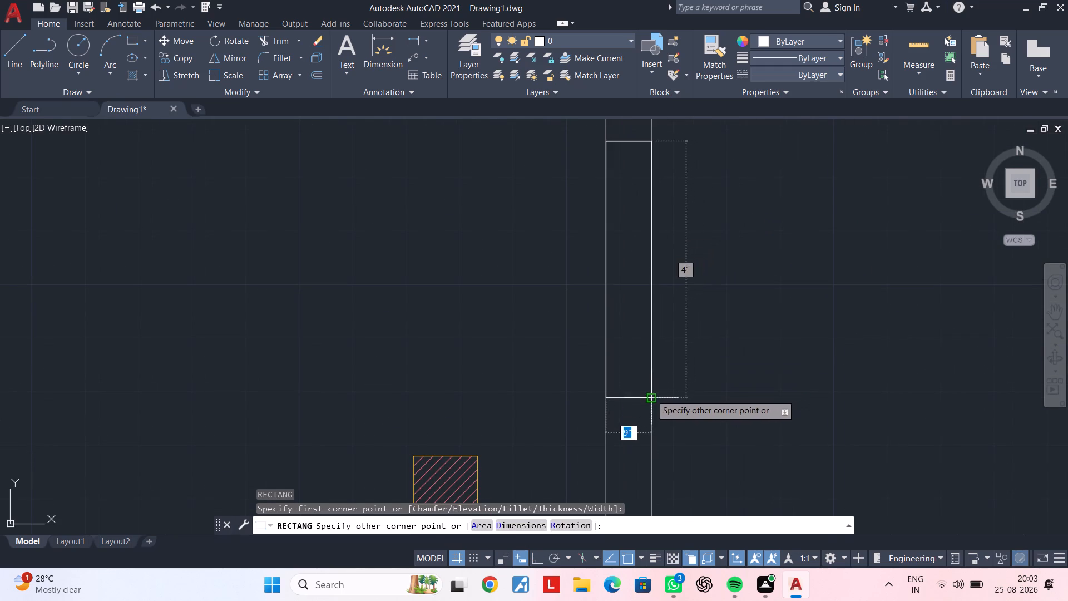
left_click(650, 398)
key("Escape")
key("Escape")
middle_click_drag(626, 339, 645, 333)
key("Escape")
key("Escape")
key("Escape")
middle_click_drag(645, 333, 675, 334)
key("Escape")
key("Escape")
middle_click_drag(673, 332, 688, 323)
key("Escape")
middle_click_drag(680, 293, 682, 362)
key("Escape")
key("Escape")
key("space")
key("Escape")
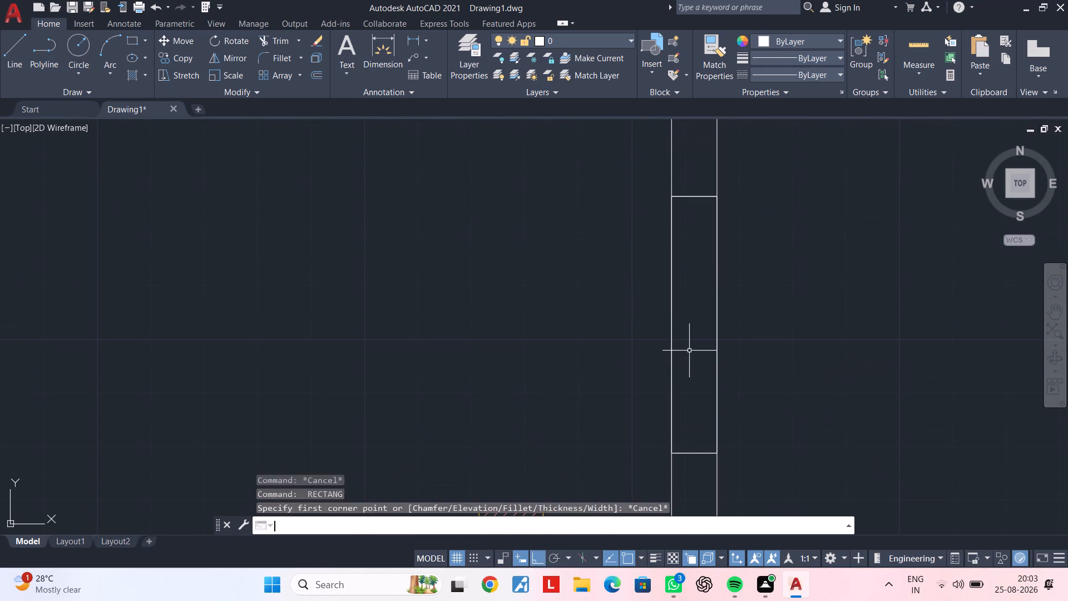
key("Escape")
key("Escape")
Draw a centre line down the new window rectangle between the midpoints of its north and south edges.
left_click(19, 52)
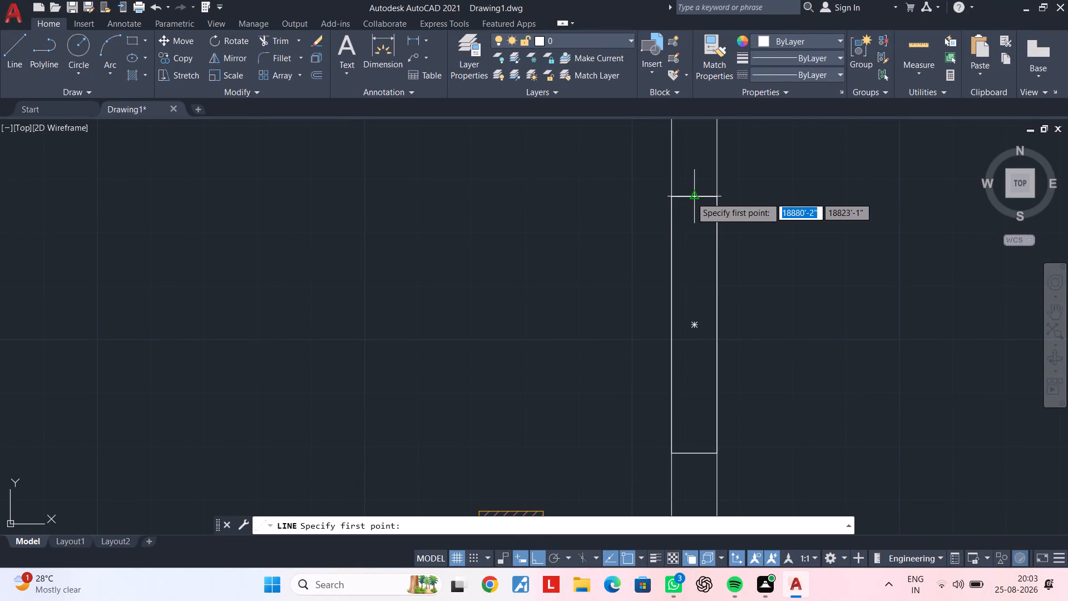
left_click(691, 197)
left_click(693, 452)
key("Escape")
key("Escape")
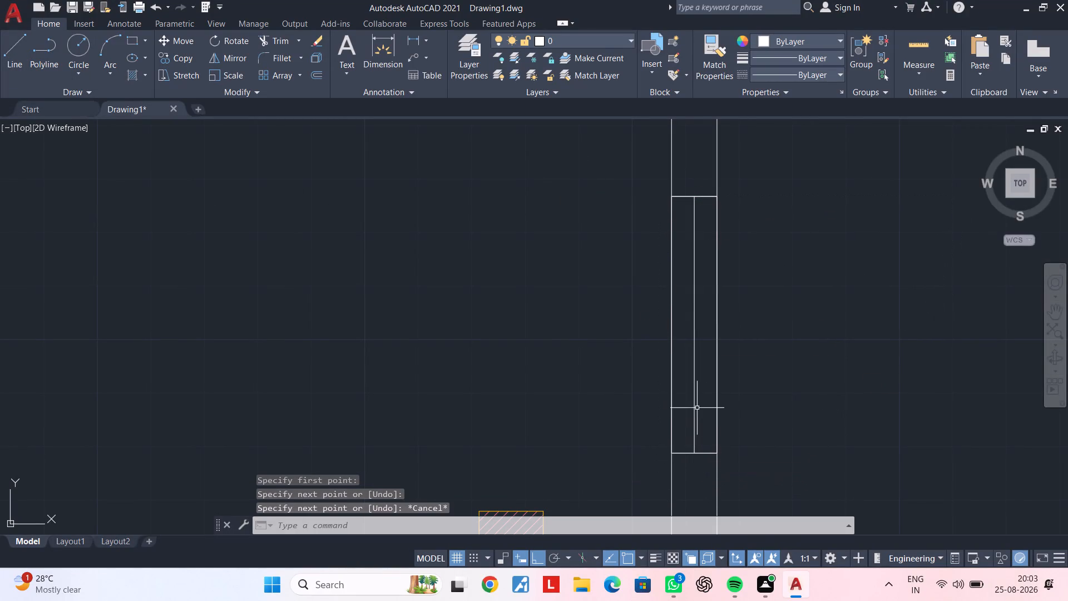
key("Escape")
Offset the new east wall window's centre line 1" to the west and to the east.
type("of 1\"")
key("Return")
scroll(693, 330, "up", 2)
left_click(691, 329)
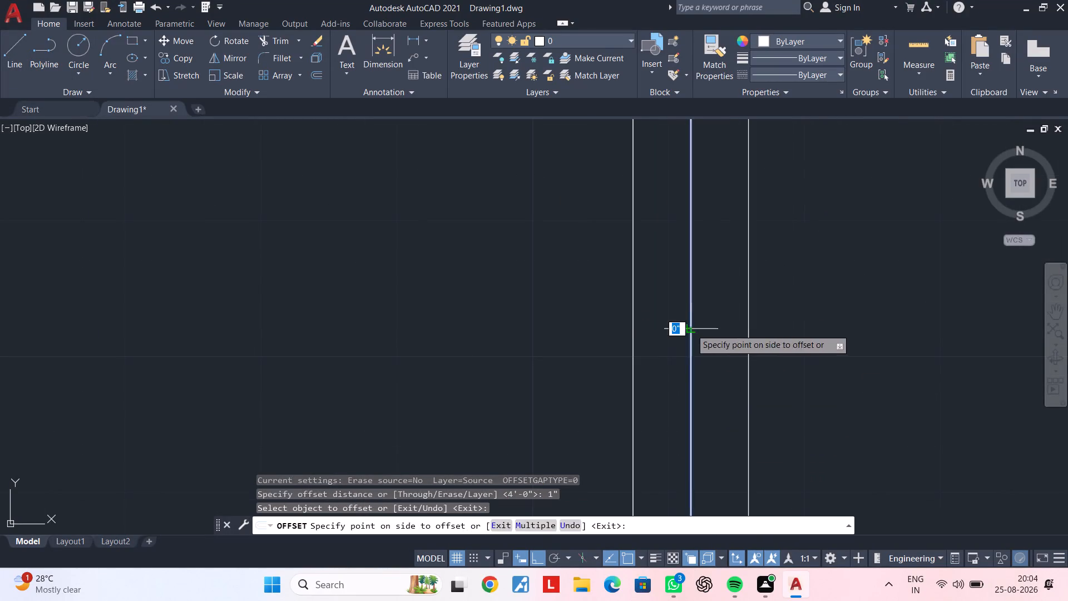
left_click(653, 329)
left_click(690, 327)
left_click(724, 321)
key("Escape")
scroll(723, 319, "down", 4)
middle_click_drag(717, 316, 715, 353)
key("Escape")
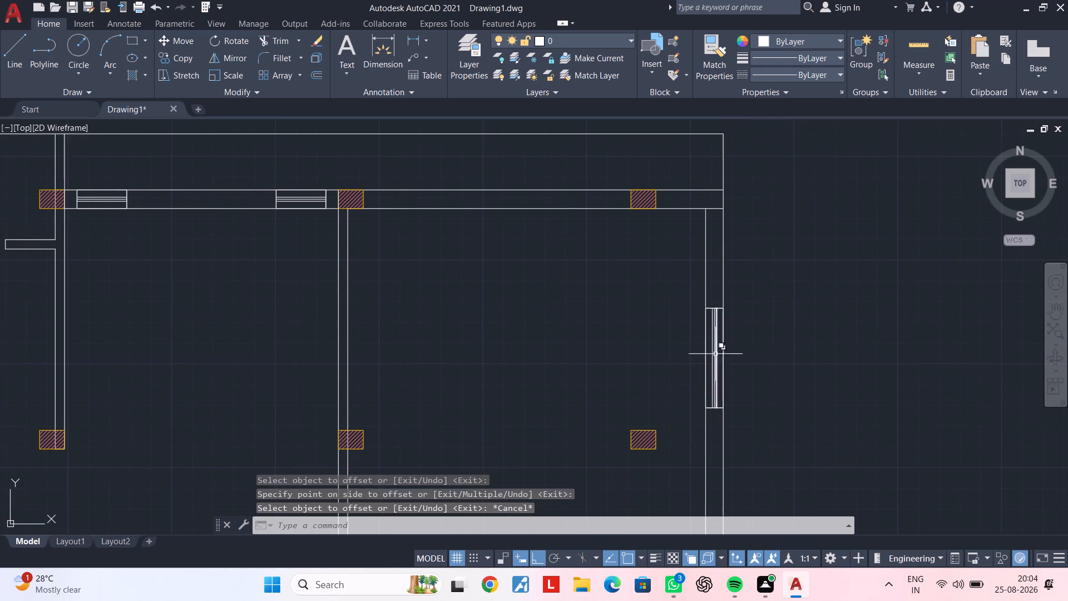
key("Escape")
Delete the short helper line across the east wall at the northeast room's inner north corner.
scroll(718, 209, "up", 2)
left_click(711, 208)
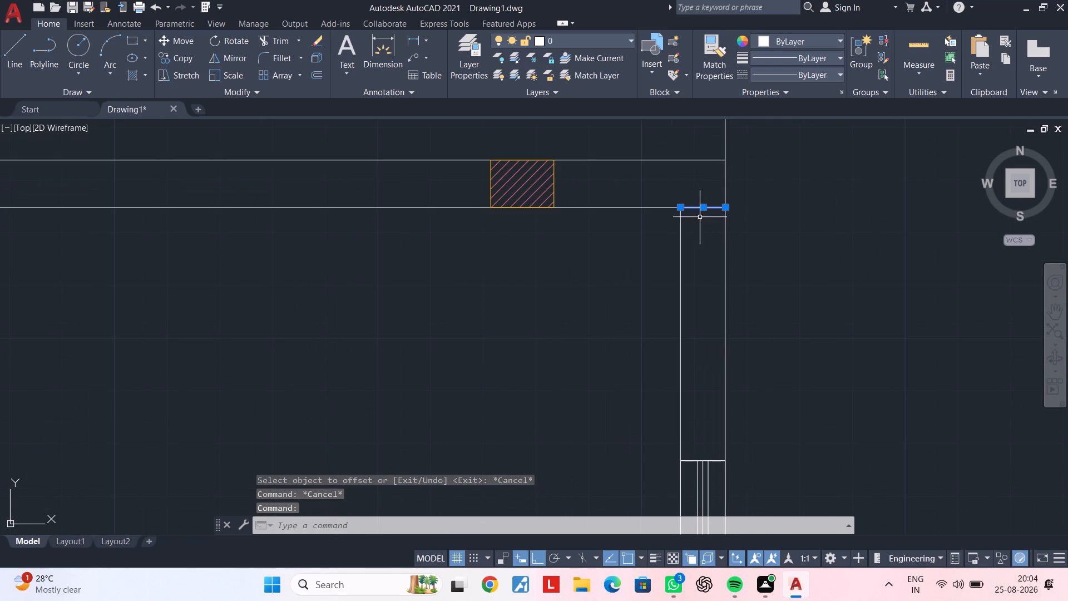
key("Delete")
Look over the whole floor plan, examining the wall openings and windows on each side.
scroll(722, 288, "down", 2)
middle_click_drag(746, 293, 576, 274)
key("Escape")
key("Escape")
scroll(615, 278, "down", 2)
middle_click_drag(609, 285, 681, 265)
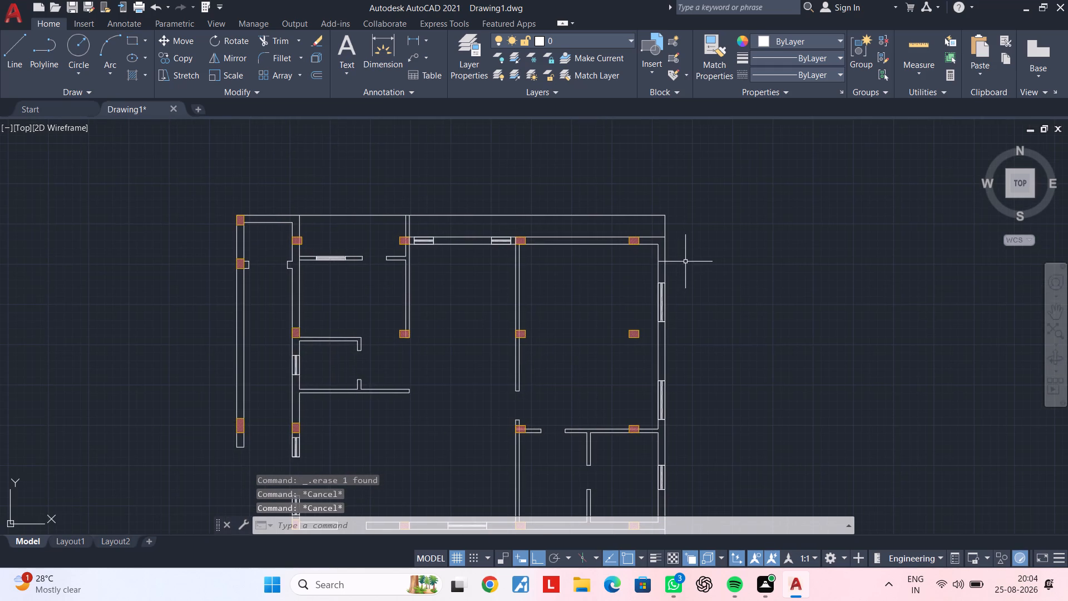
middle_click_drag(695, 282, 699, 239)
middle_click_drag(682, 289, 697, 236)
key("Escape")
middle_click_drag(580, 321, 666, 285)
key("Escape")
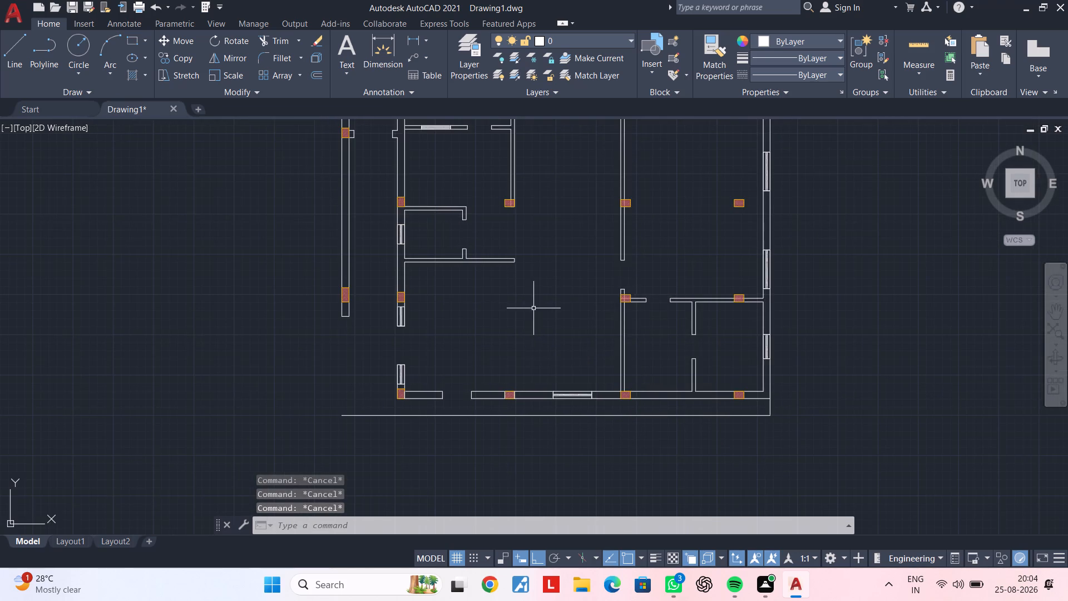
middle_click_drag(533, 308, 533, 358)
key("Escape")
key("Escape")
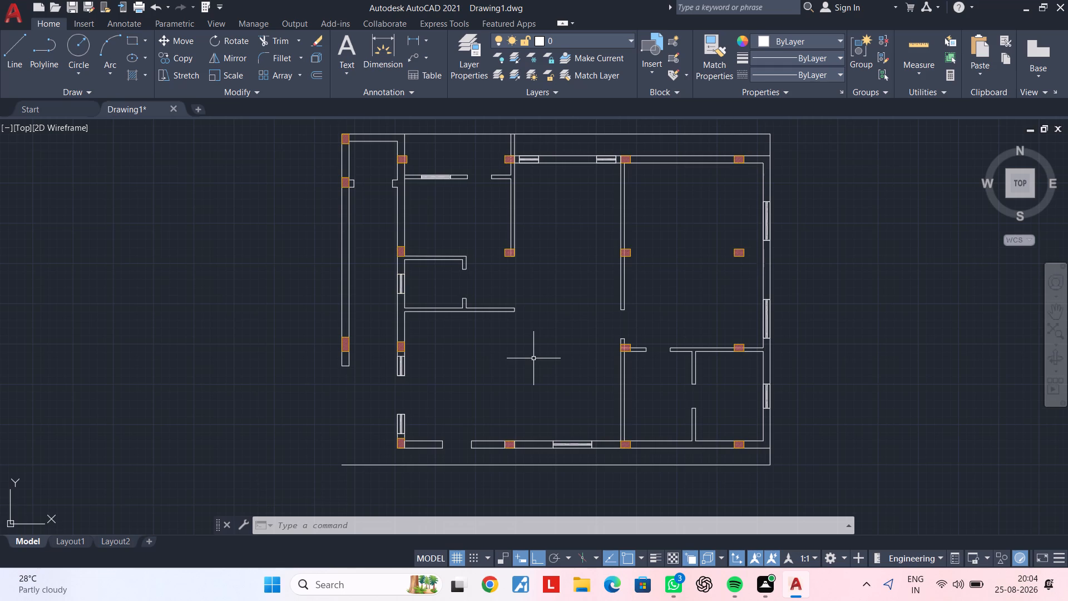
key("Escape")
key("Escape")
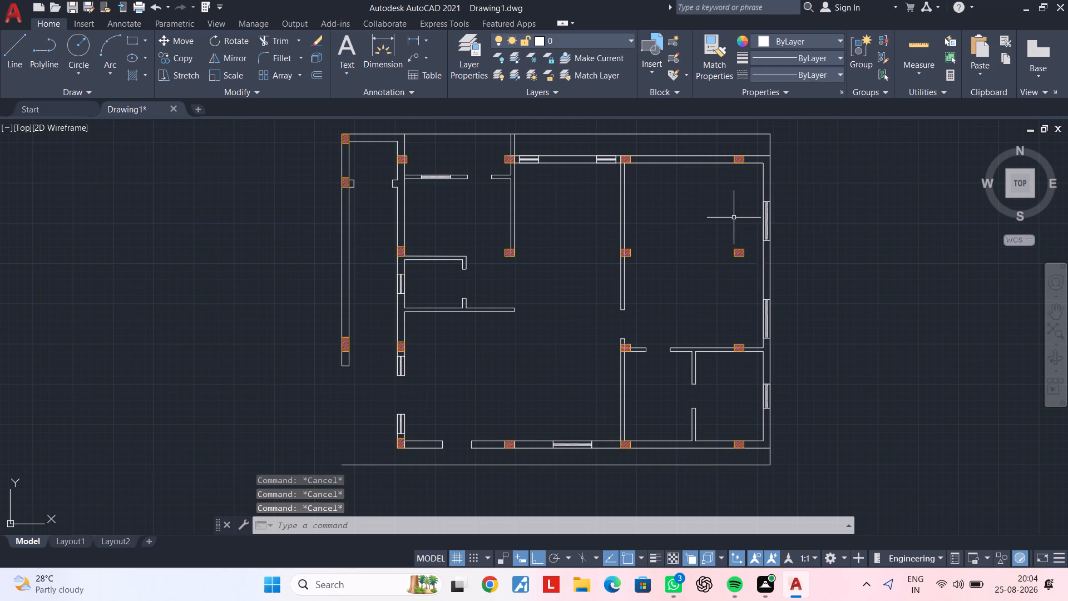
middle_click_drag(732, 218, 699, 264)
key("Escape")
key("Escape")
middle_click_drag(697, 244, 690, 270)
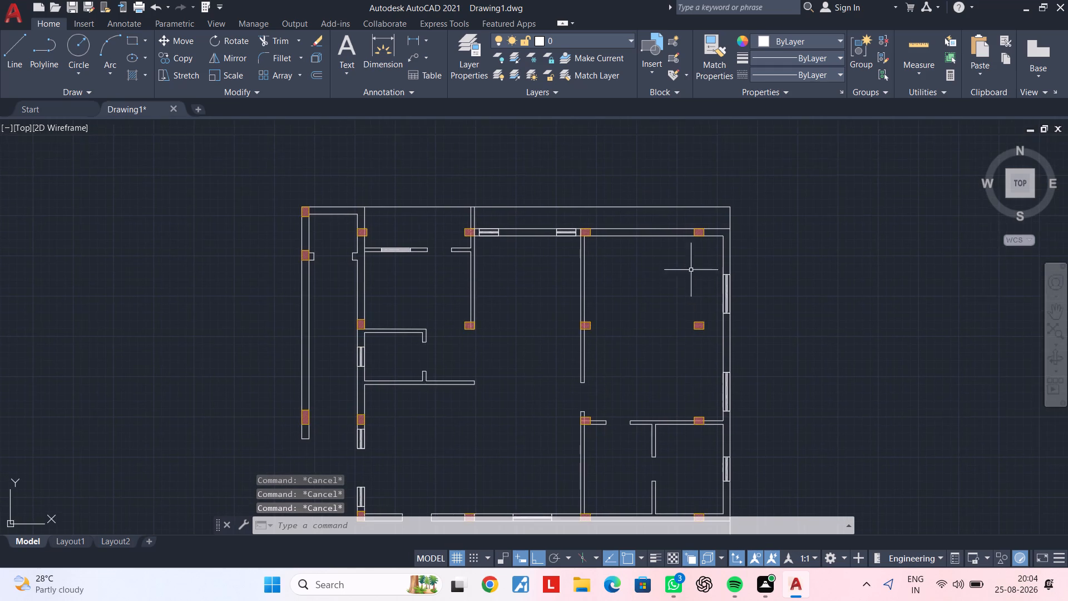
scroll(707, 259, "up", 2)
middle_click_drag(585, 265, 769, 259)
key("Escape")
key("Escape")
scroll(755, 240, "down", 1)
middle_click_drag(755, 240, 577, 244)
key("Escape")
key("Escape")
key("Escape")
key("Escape")
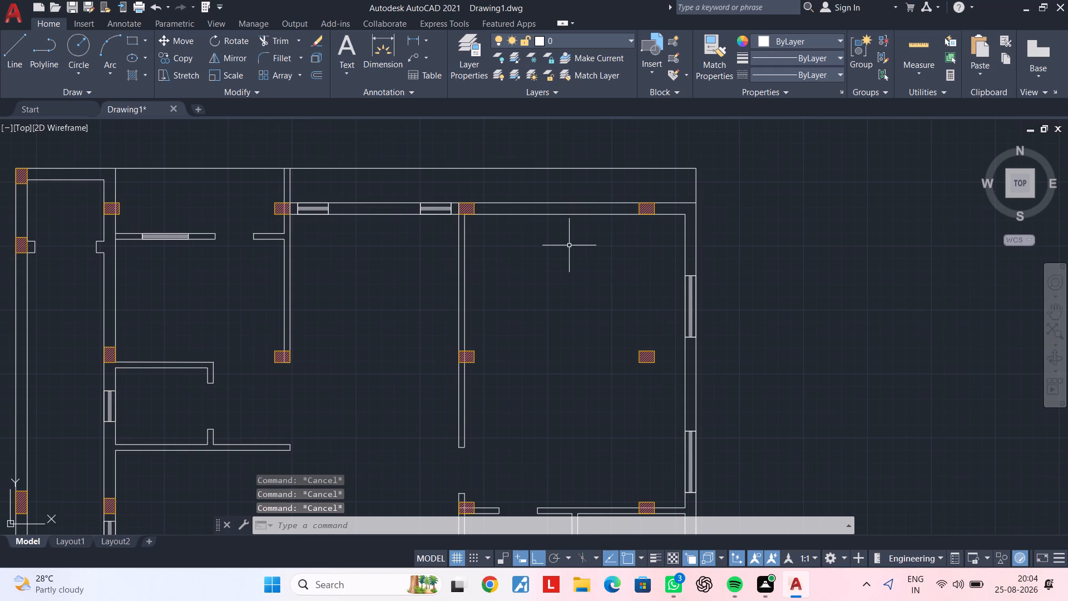
Offset the inner line of the northeast room's north wall 2' to the south.
type("of")
key("space")
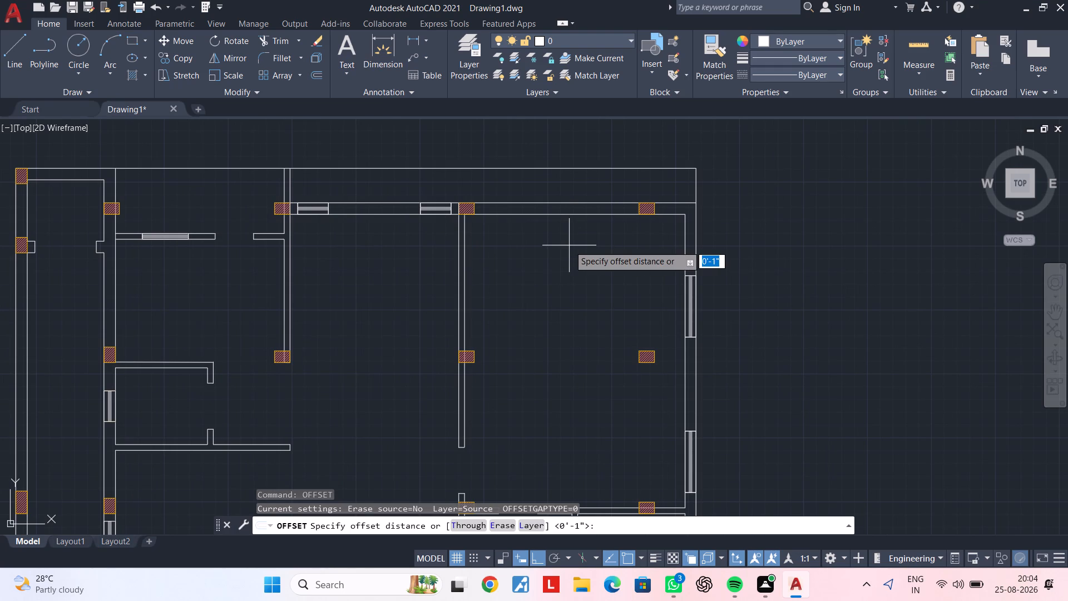
type("2'")
key("Return")
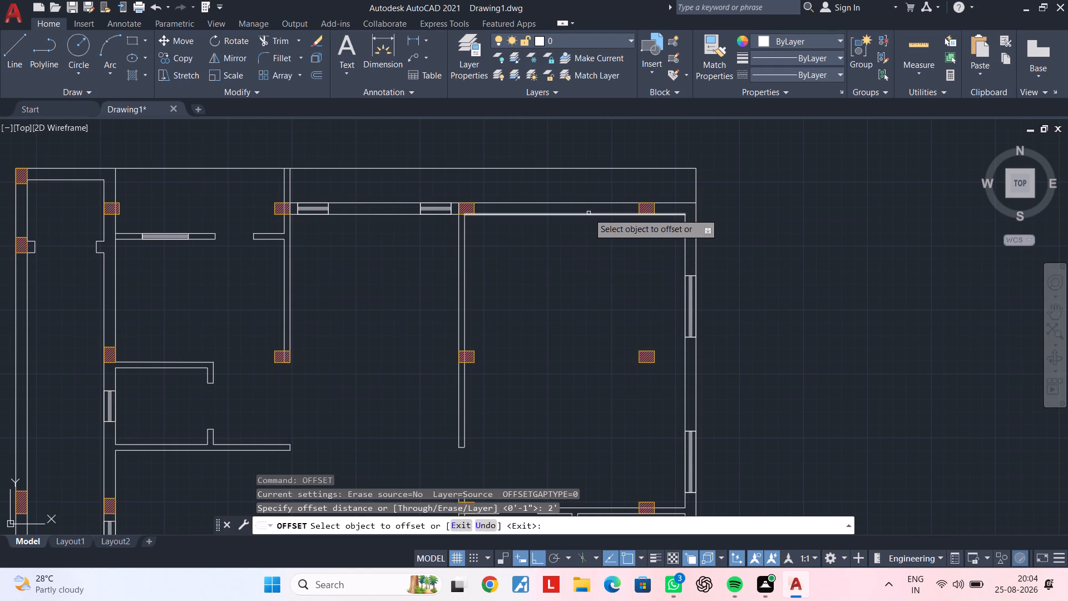
left_click(589, 213)
left_click(587, 246)
key("Escape")
scroll(612, 252, "up", 1)
middle_click_drag(565, 263, 586, 280)
key("Escape")
key("Escape")
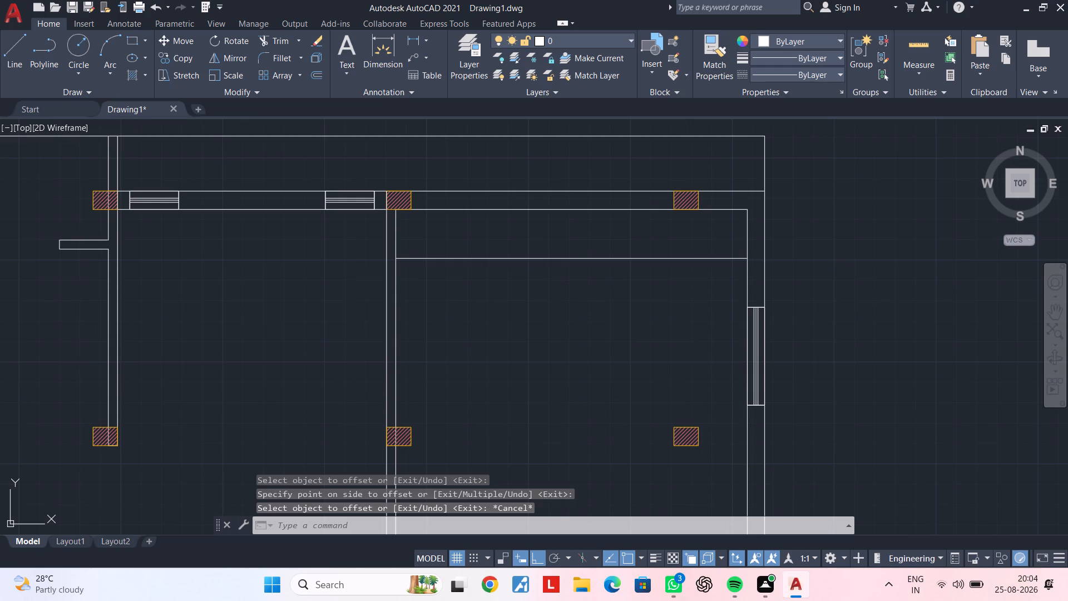
key("Escape")
key("Escape")
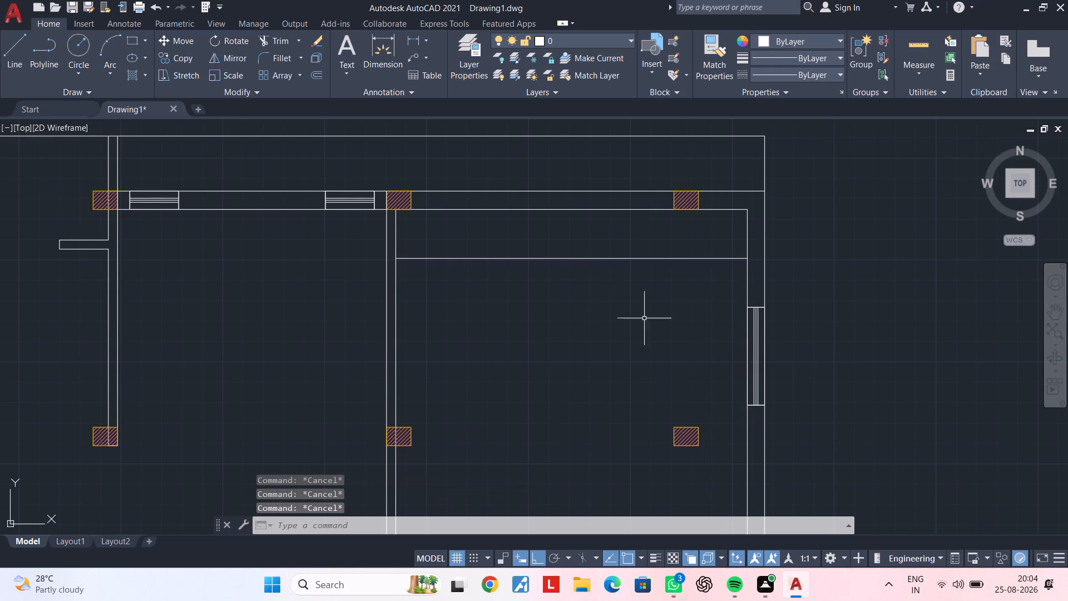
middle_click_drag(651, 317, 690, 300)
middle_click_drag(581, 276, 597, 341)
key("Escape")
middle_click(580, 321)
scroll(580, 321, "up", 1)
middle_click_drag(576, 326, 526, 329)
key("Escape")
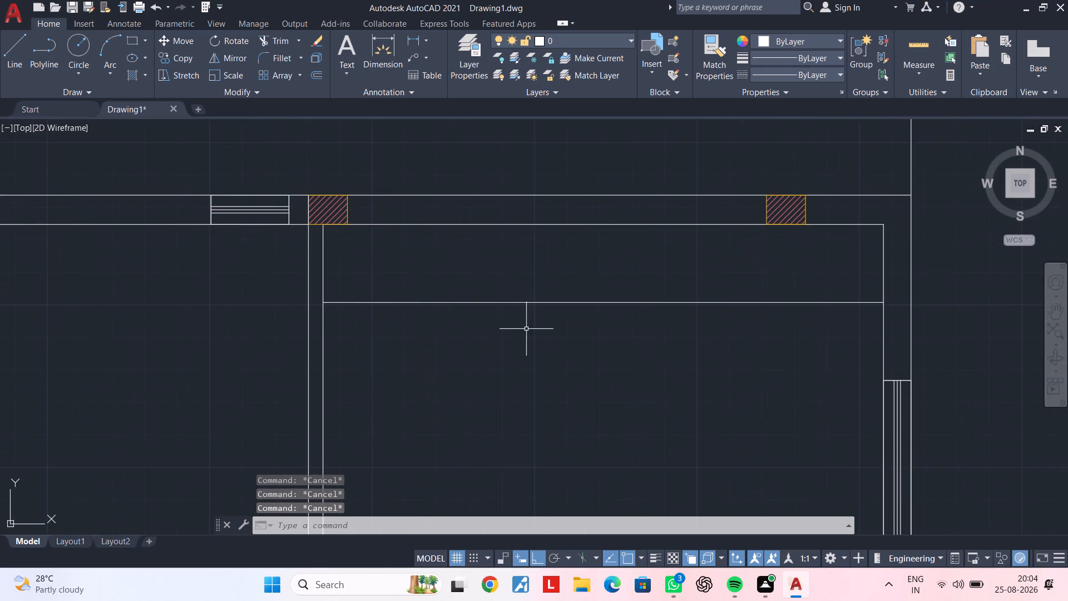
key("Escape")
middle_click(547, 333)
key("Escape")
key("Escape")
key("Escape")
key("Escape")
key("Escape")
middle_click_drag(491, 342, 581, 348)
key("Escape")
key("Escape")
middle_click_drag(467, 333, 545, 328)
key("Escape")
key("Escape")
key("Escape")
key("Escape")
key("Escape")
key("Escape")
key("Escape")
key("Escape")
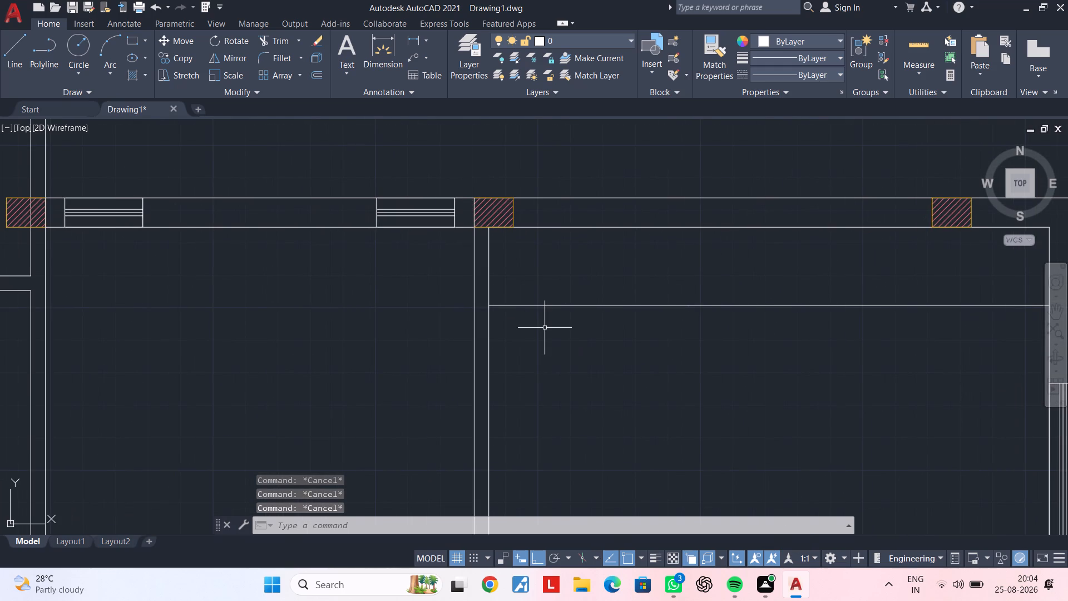
Offset the inner line of the northeast room's west wall 4" to the east.
type("of 4\"")
key("Return")
left_click(488, 332)
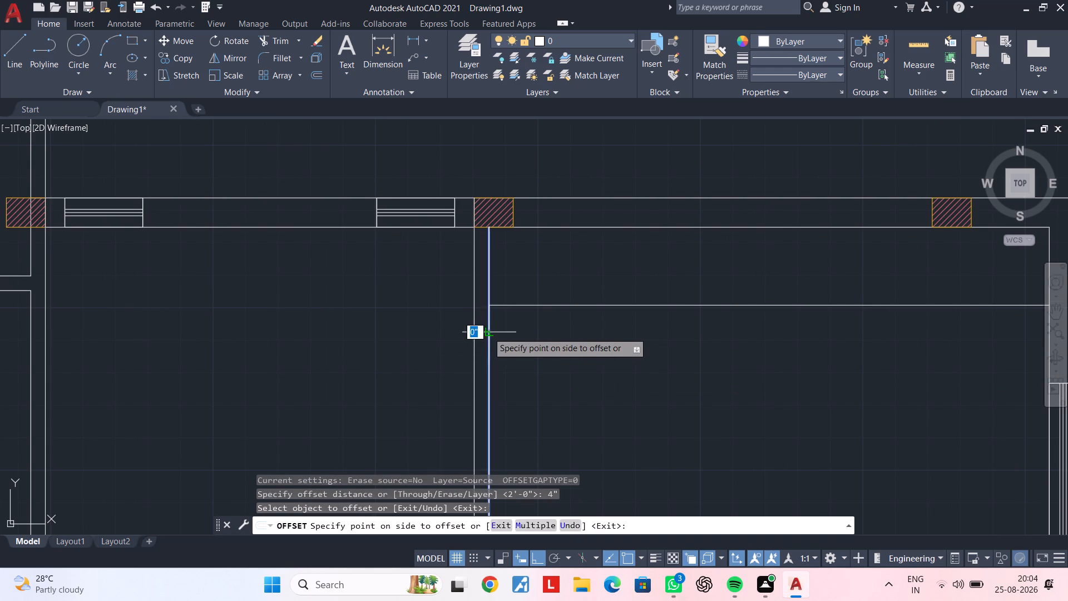
left_click(519, 327)
key("Escape")
key("Escape")
Trim the new offset line south of the 2' line, keeping only its part within the strip along the north wall.
type("tr")
key("space")
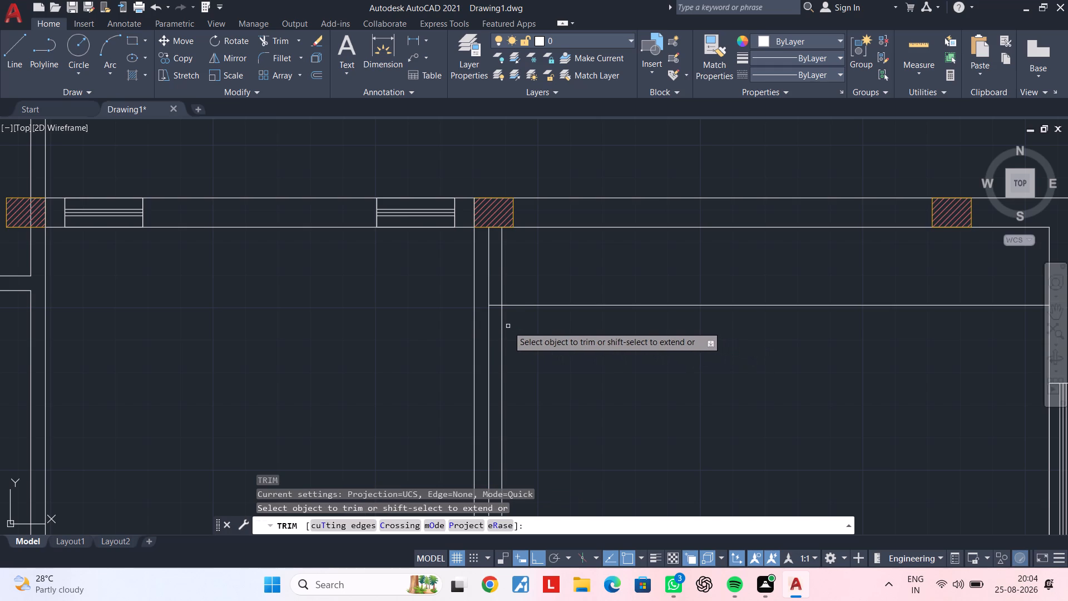
left_click(503, 326)
key("Escape")
key("Escape")
key("Escape")
key("Escape")
key("Escape")
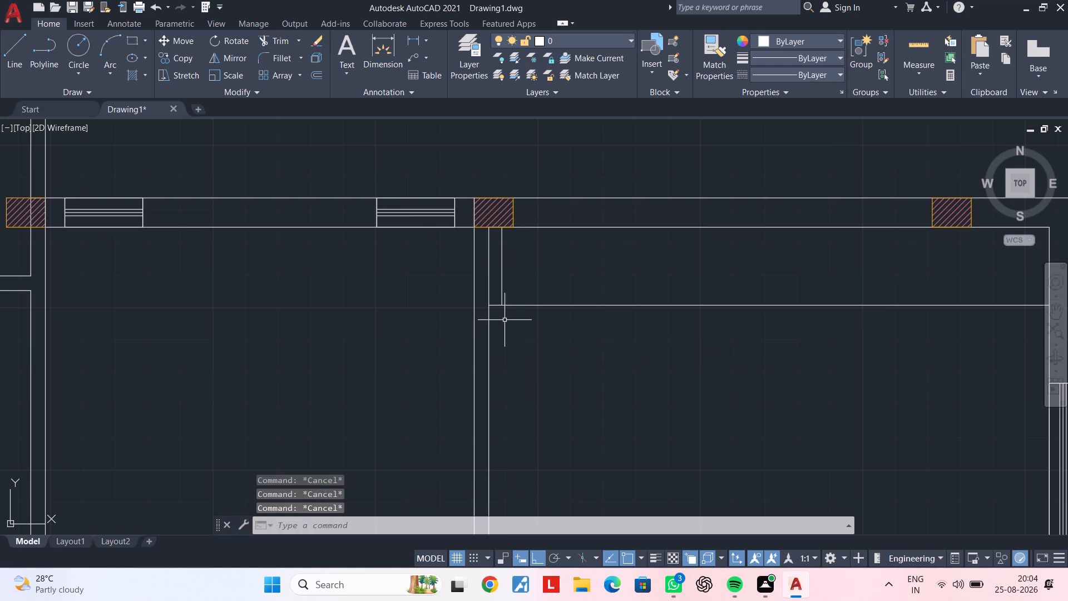
key("Escape")
Offset the short vertical line in the north strip 1" to the east.
middle_click_drag(506, 307, 520, 345)
scroll(511, 296, "up", 2)
middle_click(577, 304)
key("Escape")
key("Escape")
type("of 1\"")
key("Return")
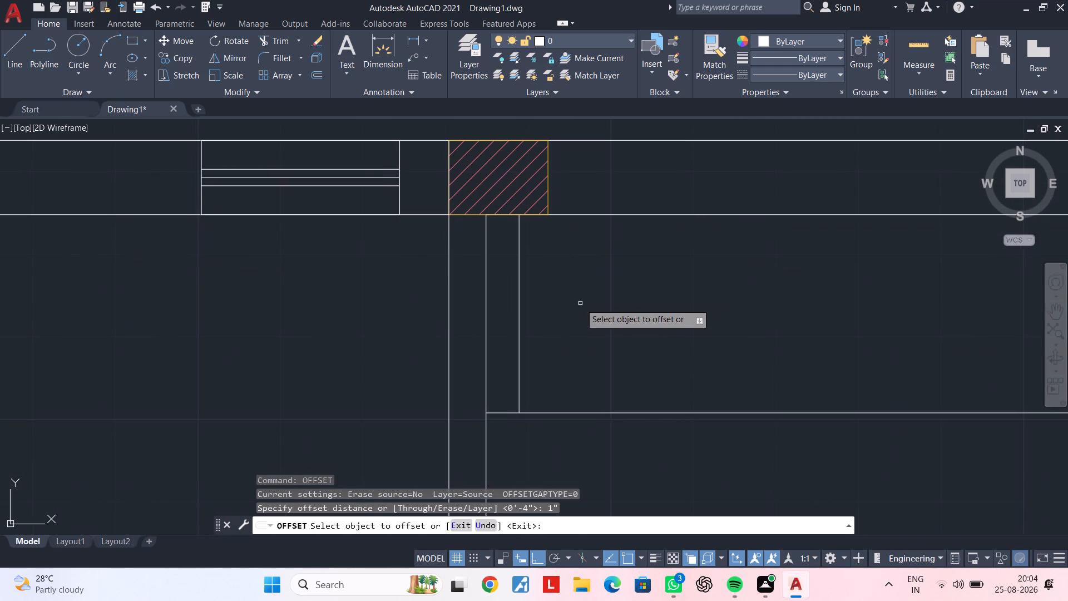
left_click(520, 286)
left_click(531, 285)
key("Escape")
key("Escape")
key("Escape")
key("Escape")
key("Escape")
key("Escape")
key("Escape")
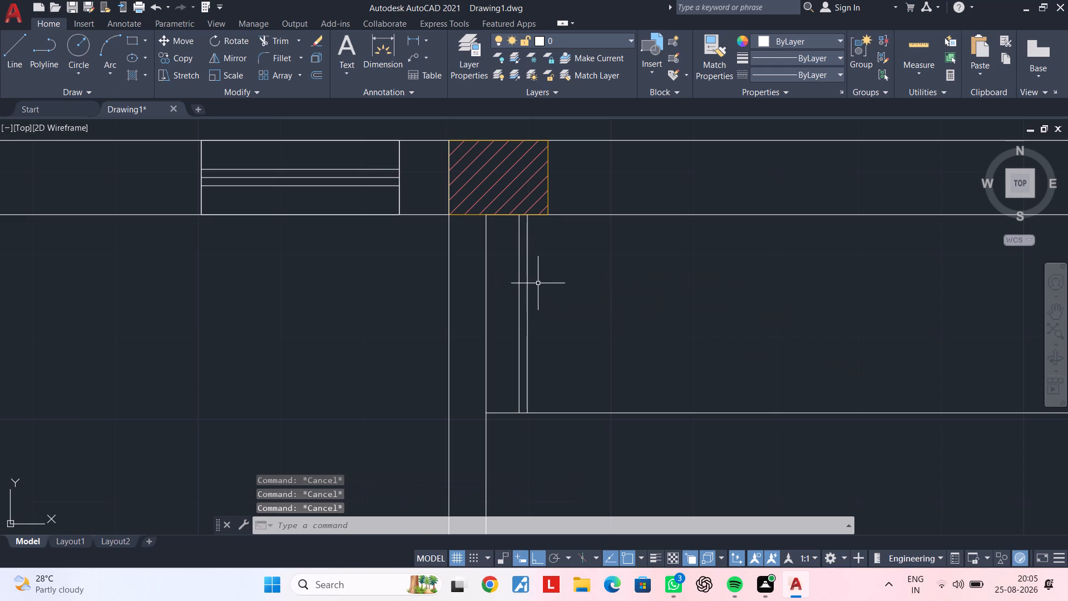
key("Escape")
Copy the pair of short vertical lines 4" to the east, using the gap between the west wall and the first line.
left_click(539, 283)
left_click(515, 291)
type("co")
key("space")
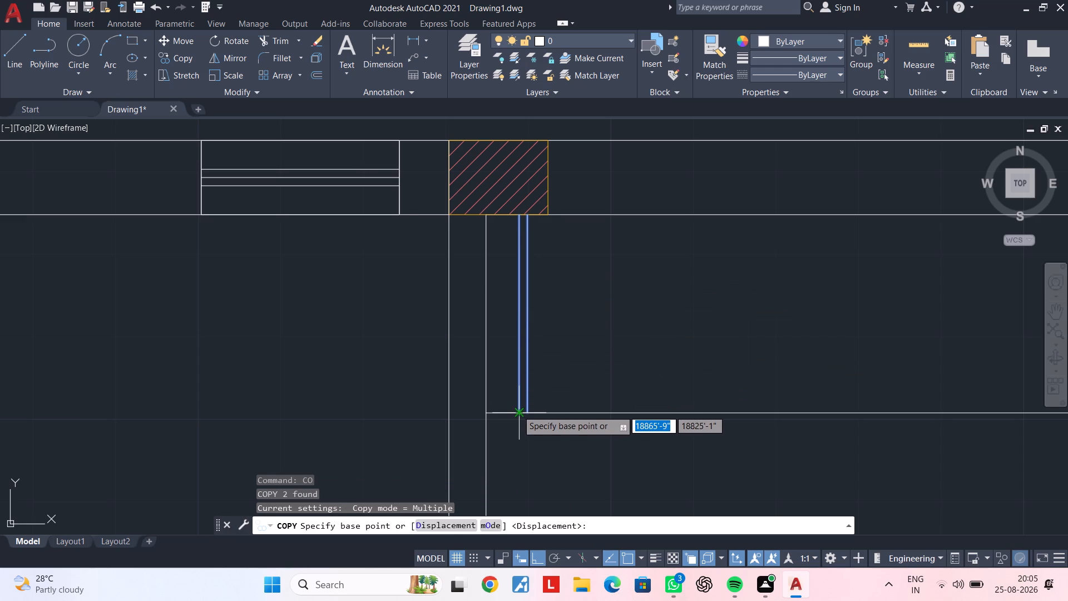
left_click(488, 413)
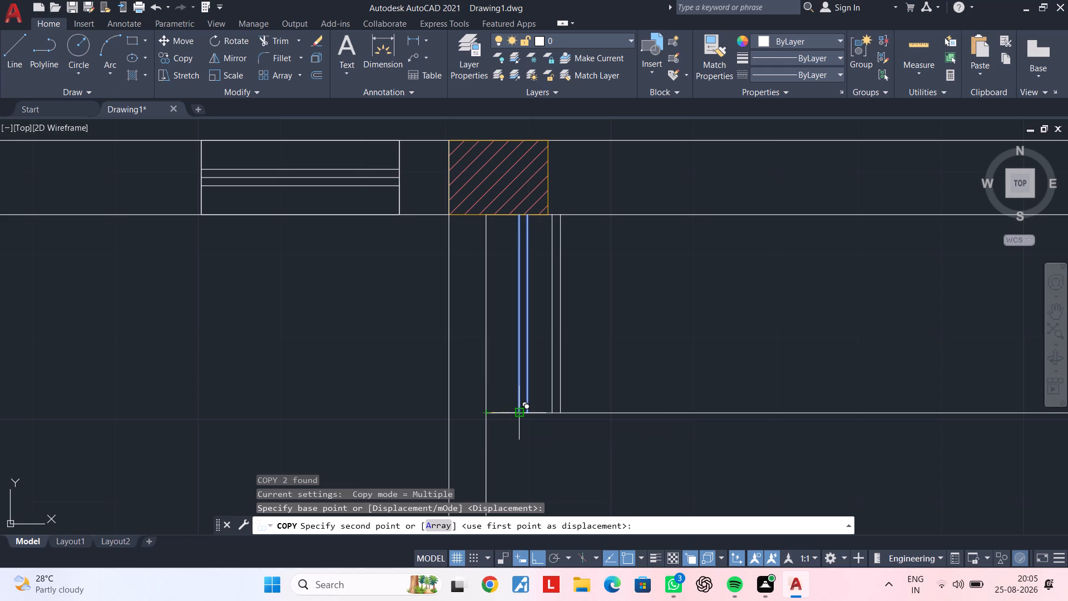
left_click(517, 413)
key("Escape")
key("Escape")
Copy the second line pair eastward along the north strip at 4" intervals, up to 2'-8" from the base point on the first line.
middle_click_drag(632, 317, 660, 291)
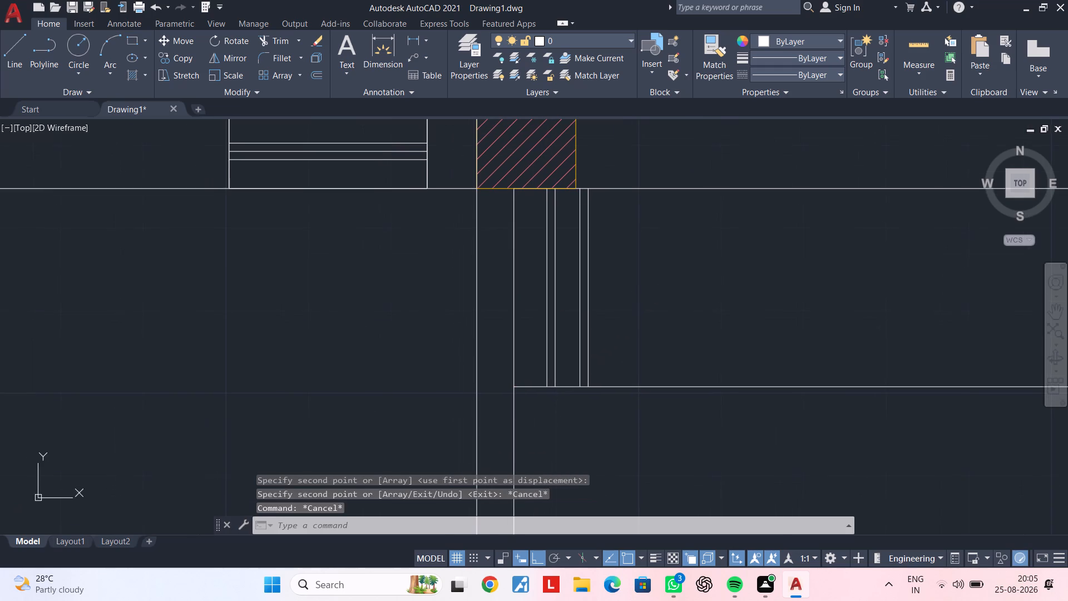
key("Escape")
left_click(642, 304)
left_click(573, 344)
type("co")
key("space")
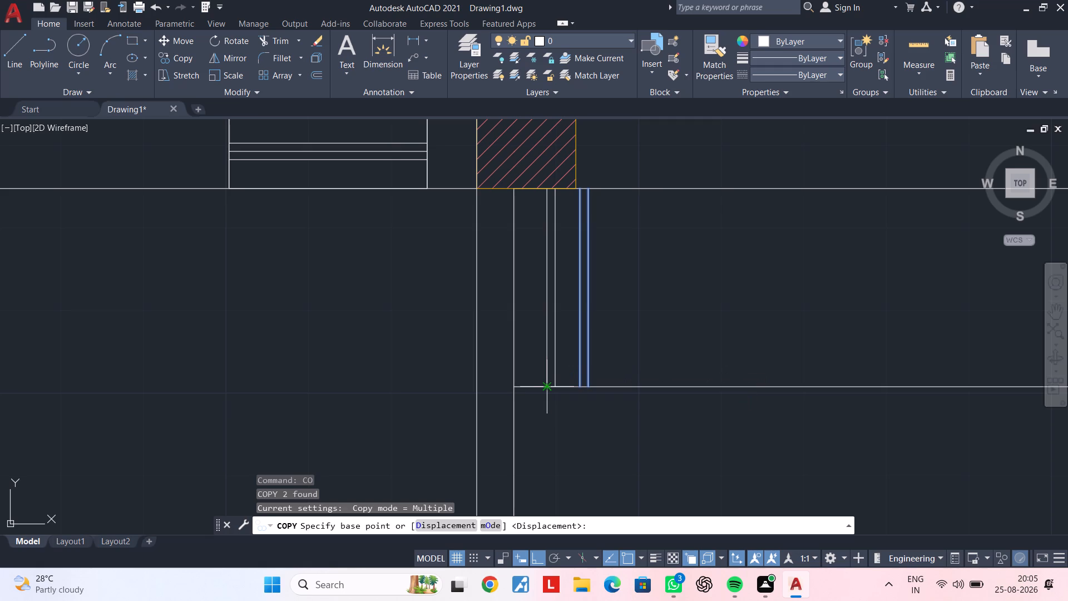
left_click(545, 386)
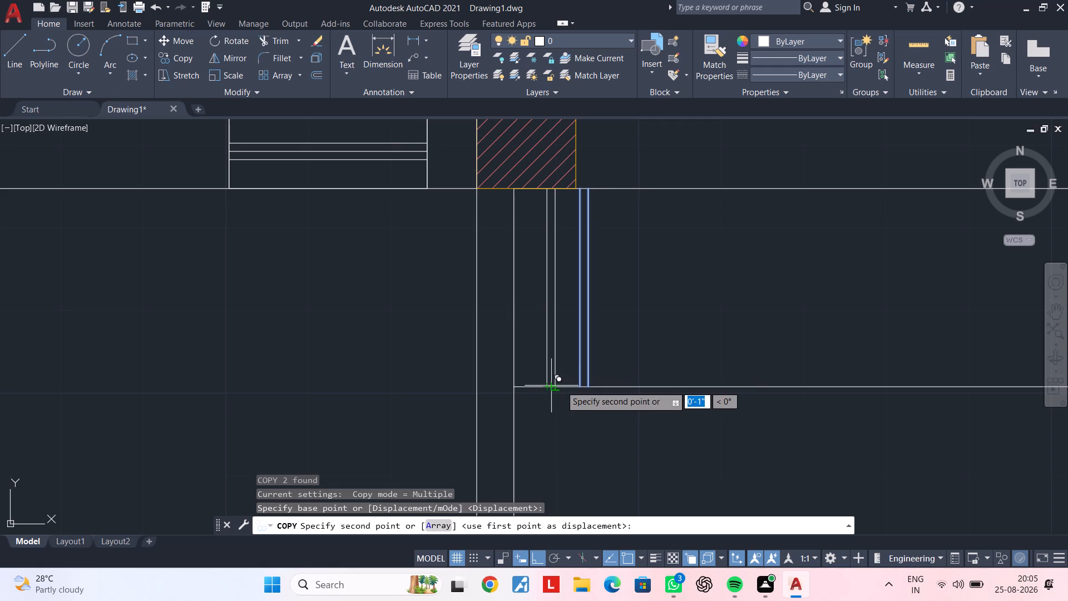
left_click(577, 386)
left_click(611, 386)
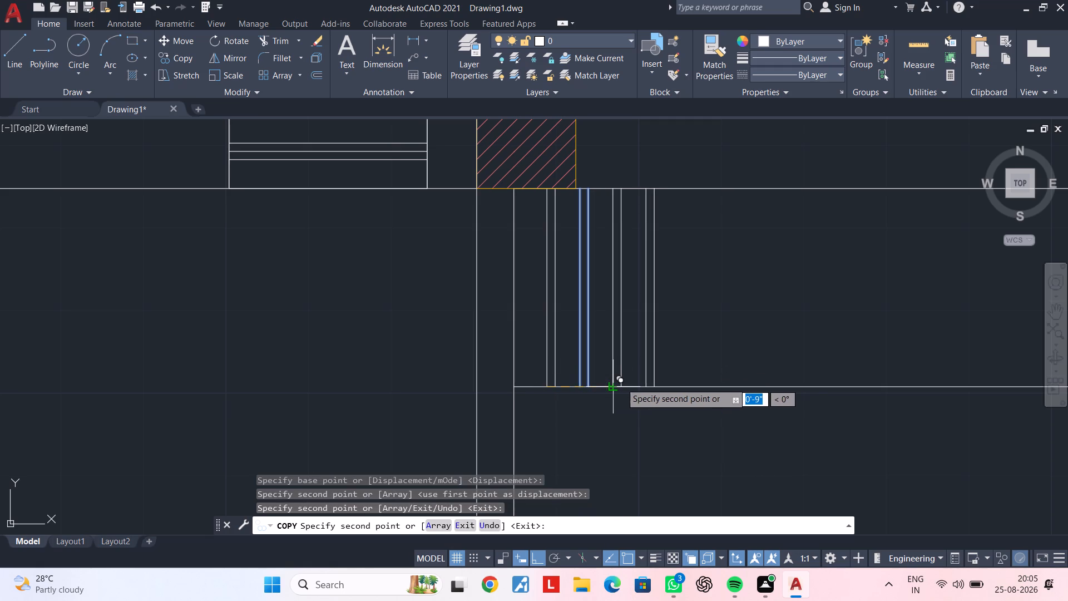
left_click(647, 384)
middle_click_drag(651, 377, 541, 362)
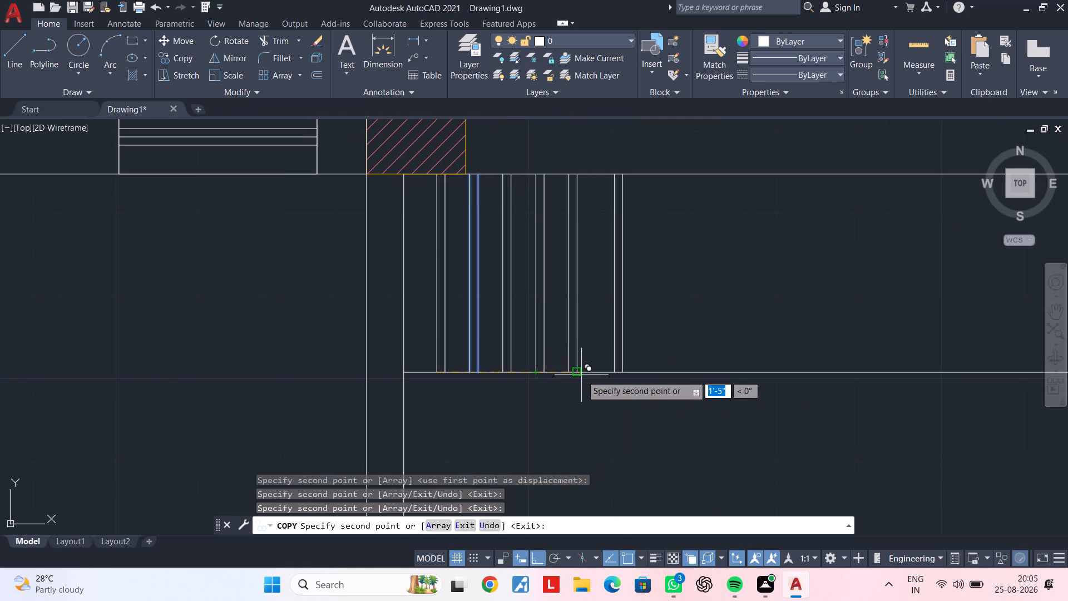
left_click(568, 375)
left_click(598, 374)
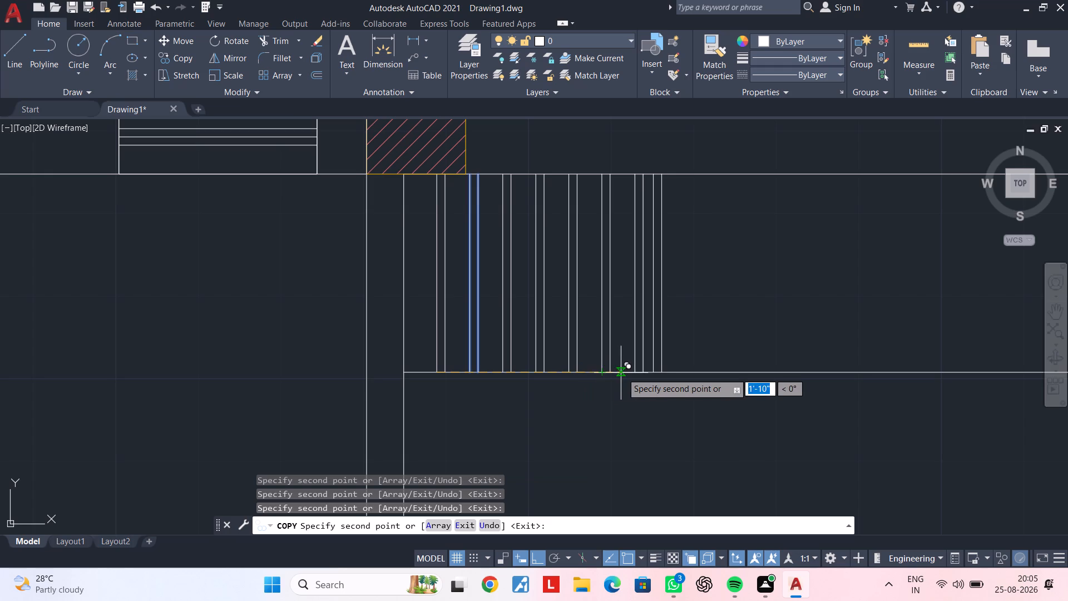
left_click(632, 372)
left_click(668, 371)
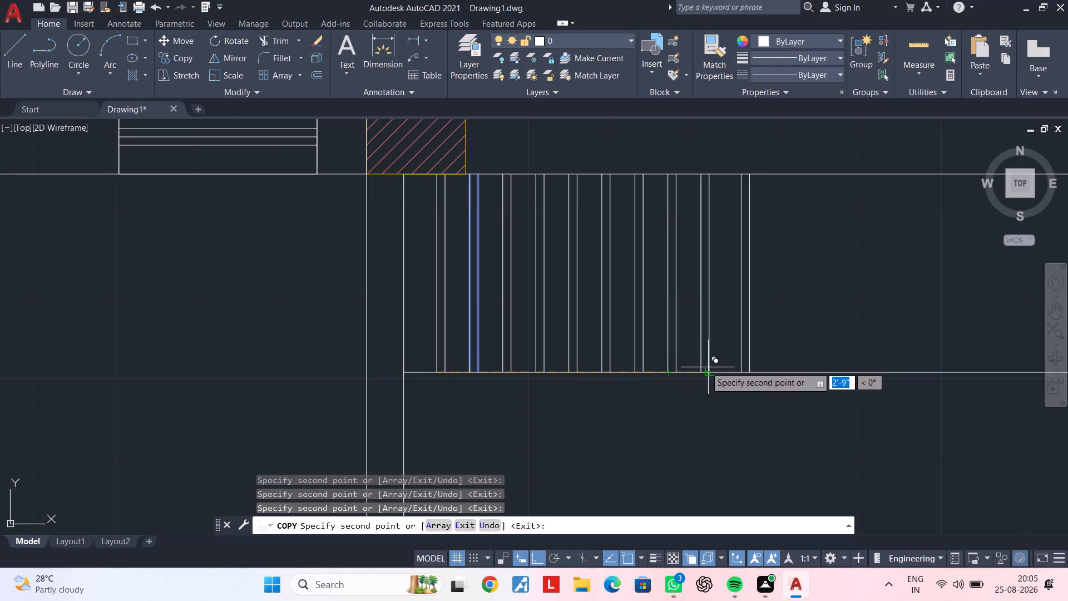
middle_click_drag(705, 367, 509, 362)
left_click(501, 370)
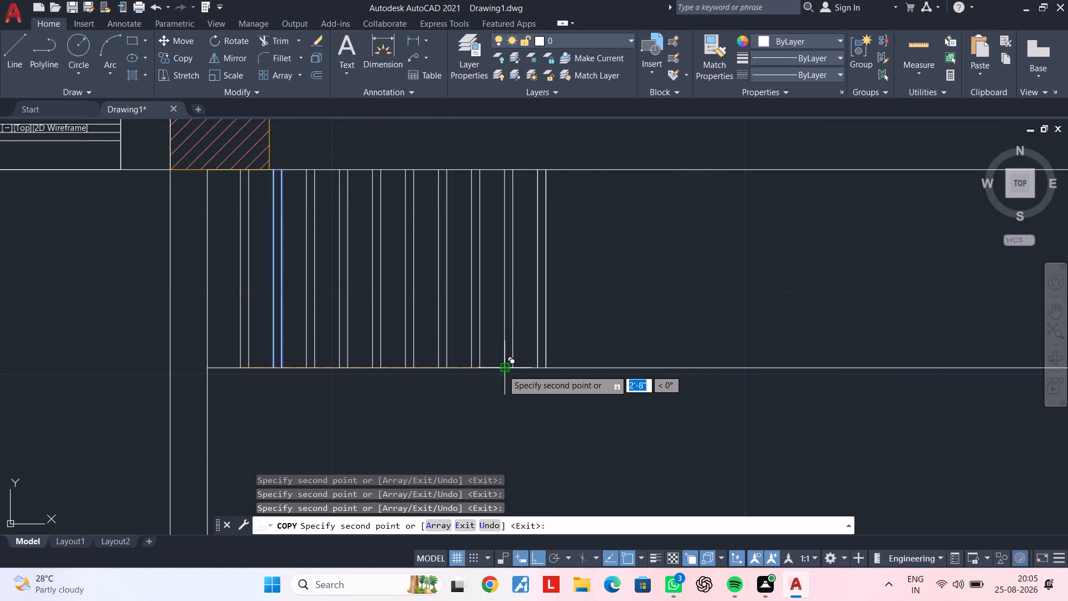
Place further copies of the line pair every 4" eastward along the strip, up to 6'-0" from the base point.
left_click(535, 368)
left_click(574, 368)
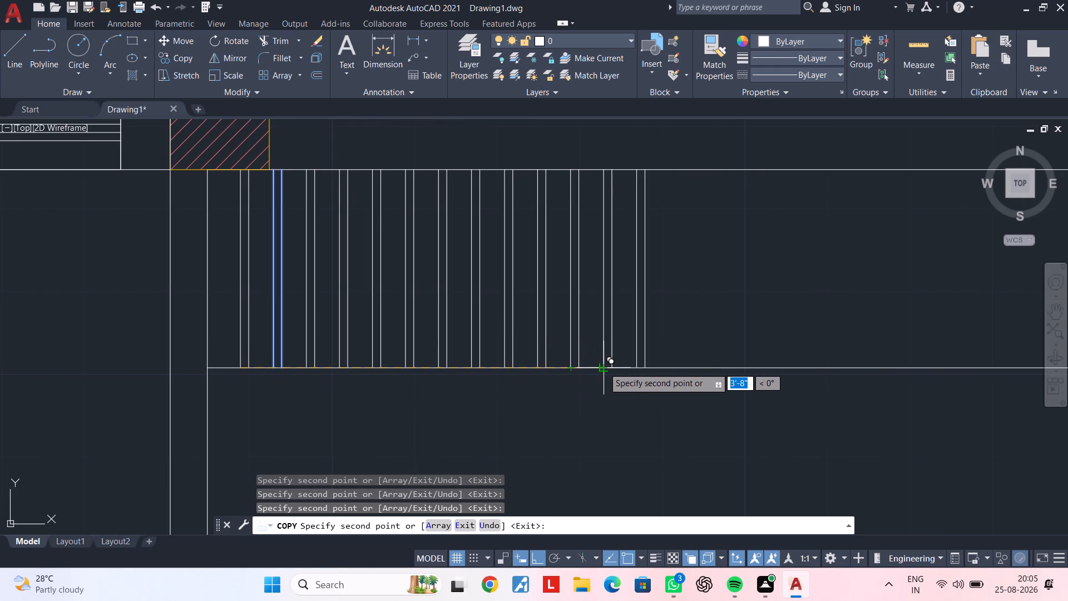
left_click(604, 367)
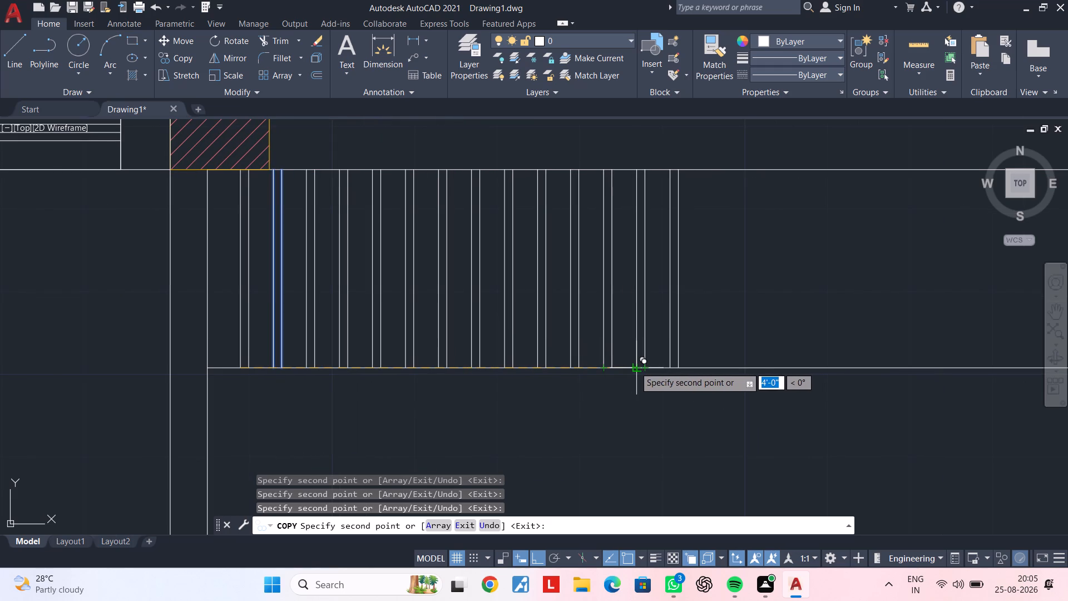
left_click(635, 367)
middle_click_drag(654, 362, 501, 344)
scroll(516, 348, "up", 1)
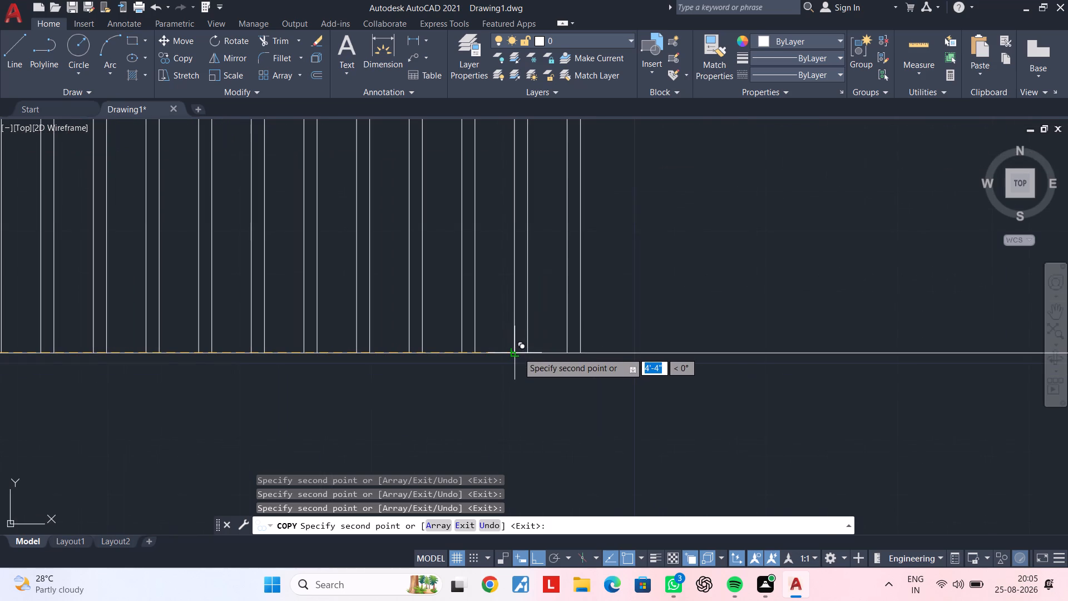
left_click(518, 352)
left_click(565, 352)
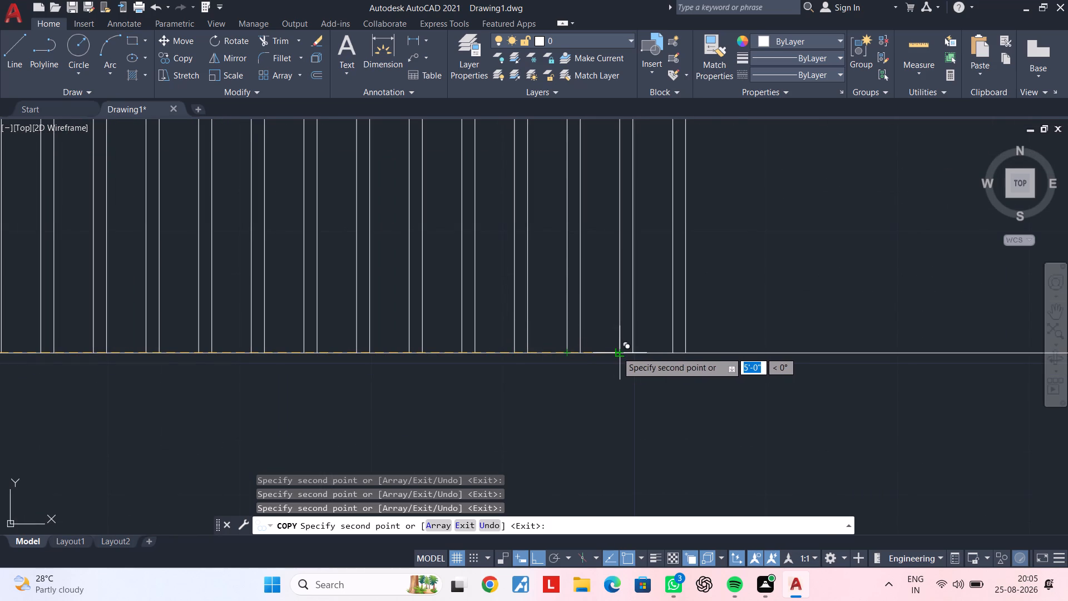
left_click(619, 352)
left_click(670, 349)
middle_click_drag(688, 345, 441, 347)
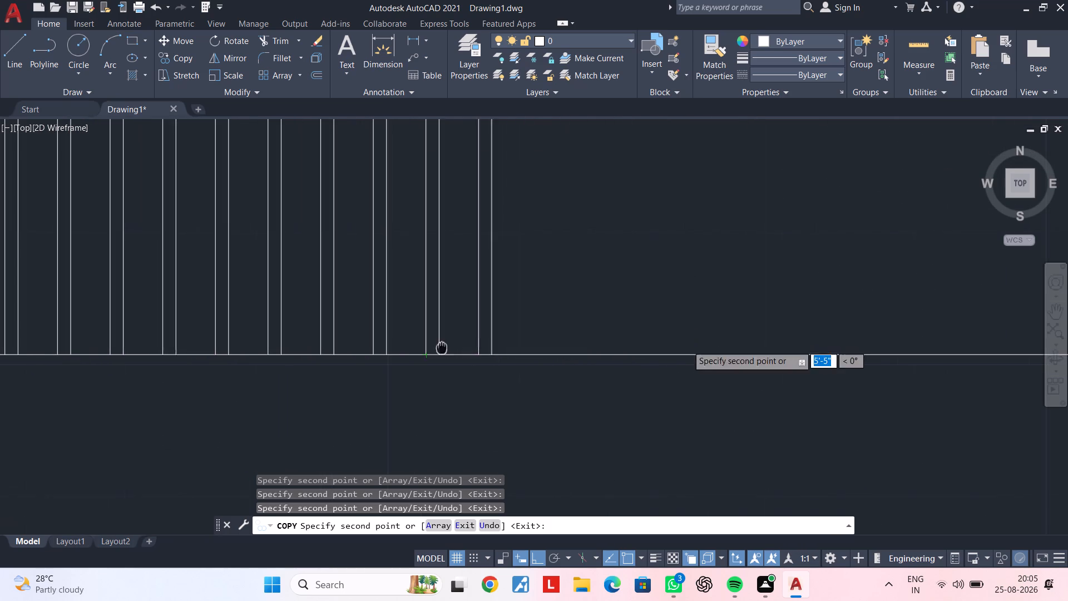
middle_click_drag(441, 347, 441, 347)
left_click(477, 353)
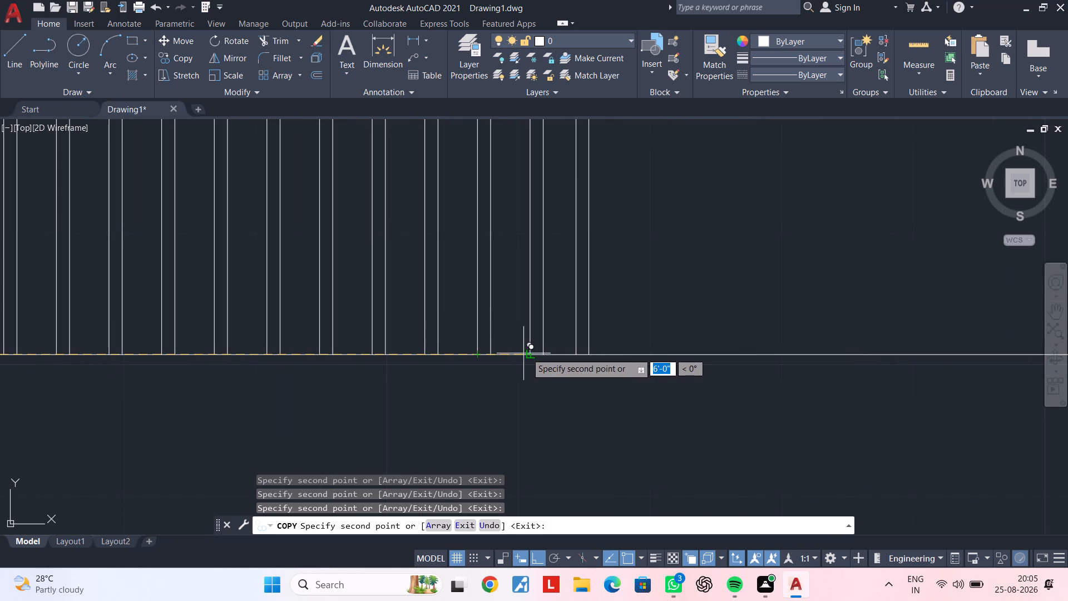
left_click(528, 353)
Place further copies of the line pair every 4" eastward along the strip, up to 10'-0" from the base point.
left_click(581, 351)
middle_click_drag(630, 340, 599, 340)
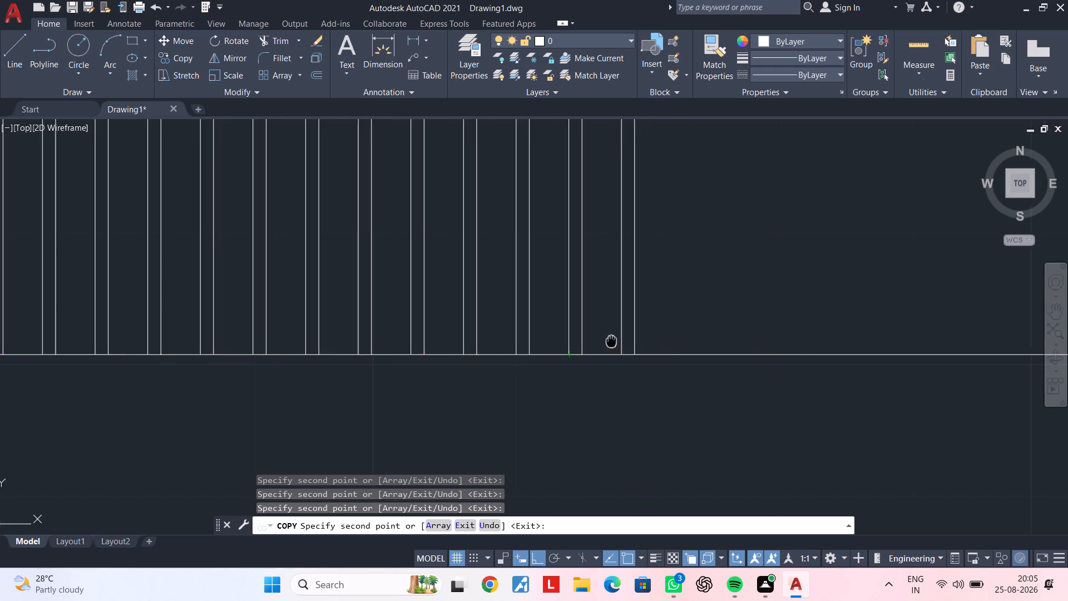
middle_click_drag(599, 340, 480, 340)
left_click(484, 353)
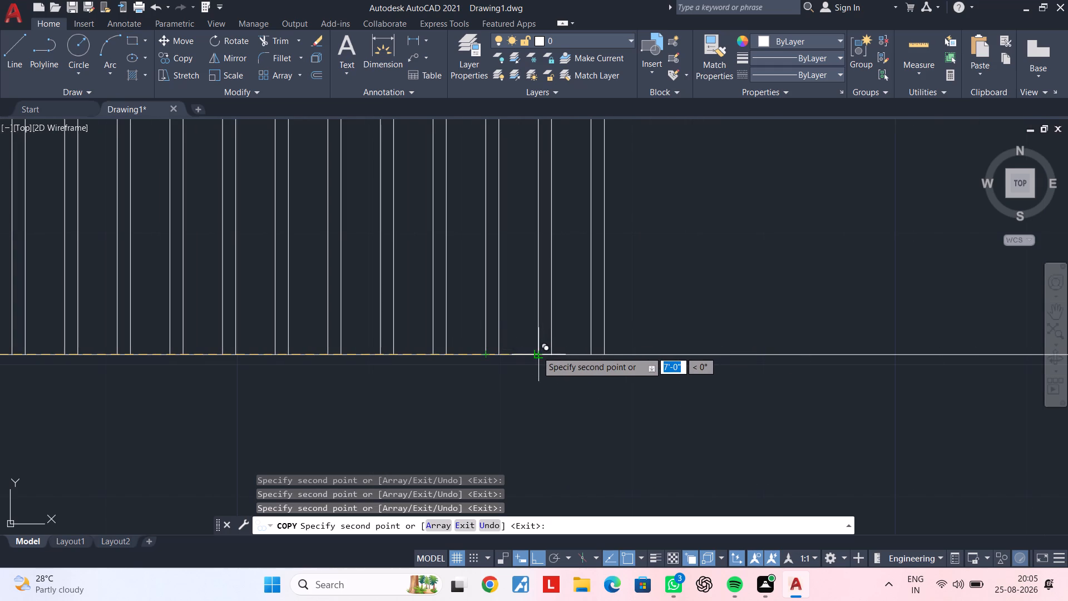
left_click(536, 352)
left_click(589, 350)
middle_click_drag(592, 348, 407, 348)
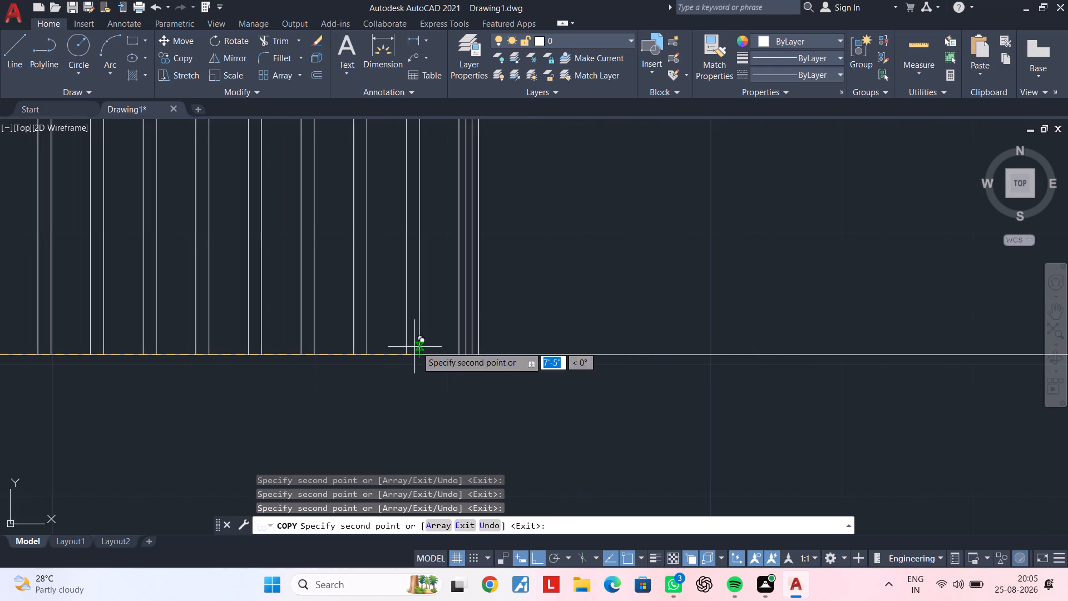
left_click(461, 354)
left_click(510, 353)
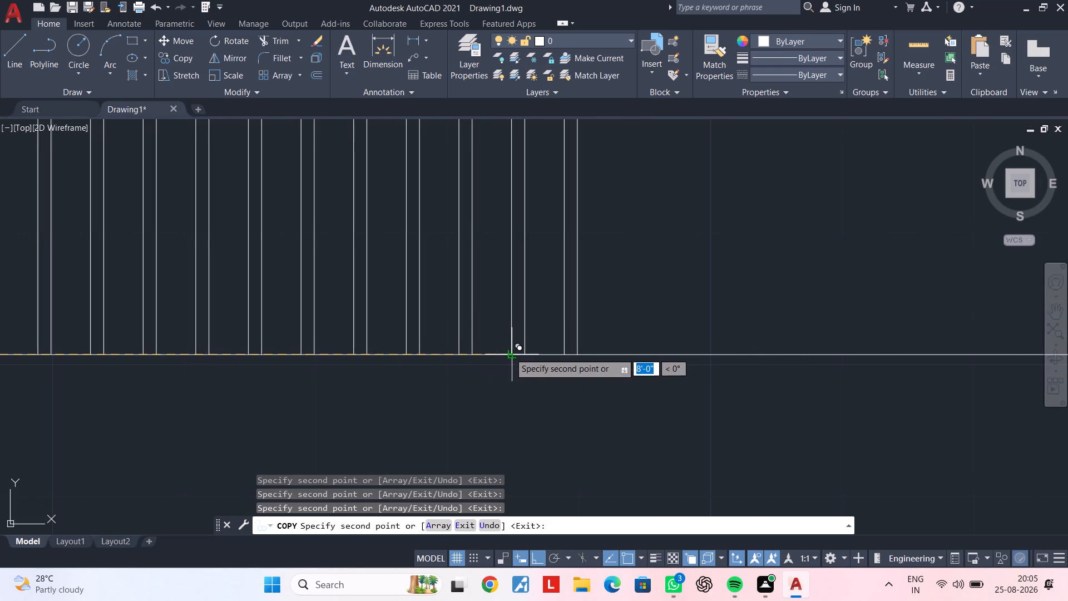
left_click(563, 352)
middle_click_drag(586, 348, 453, 348)
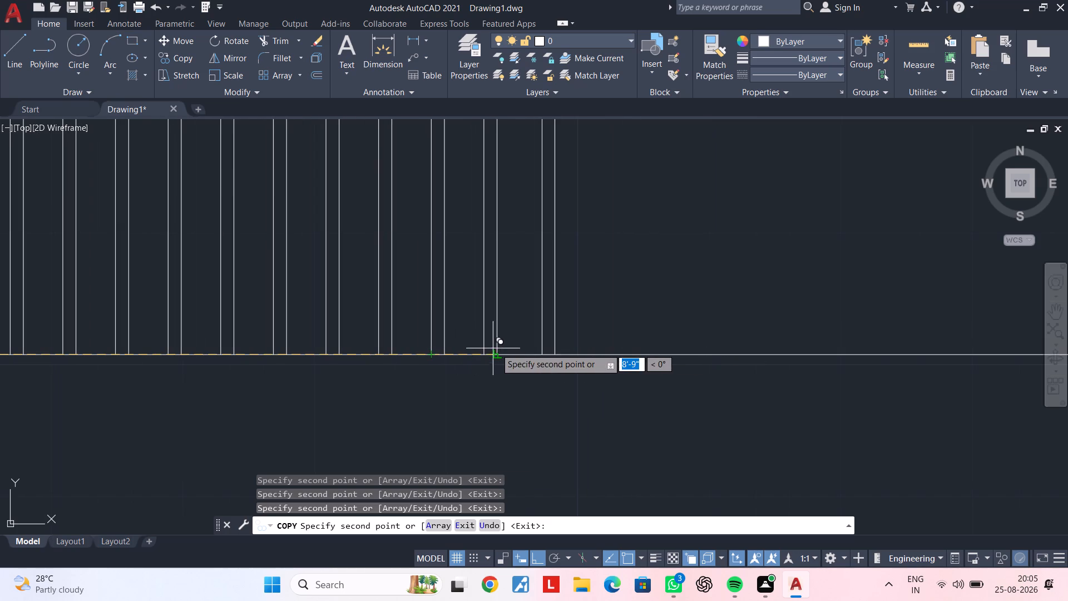
left_click(481, 352)
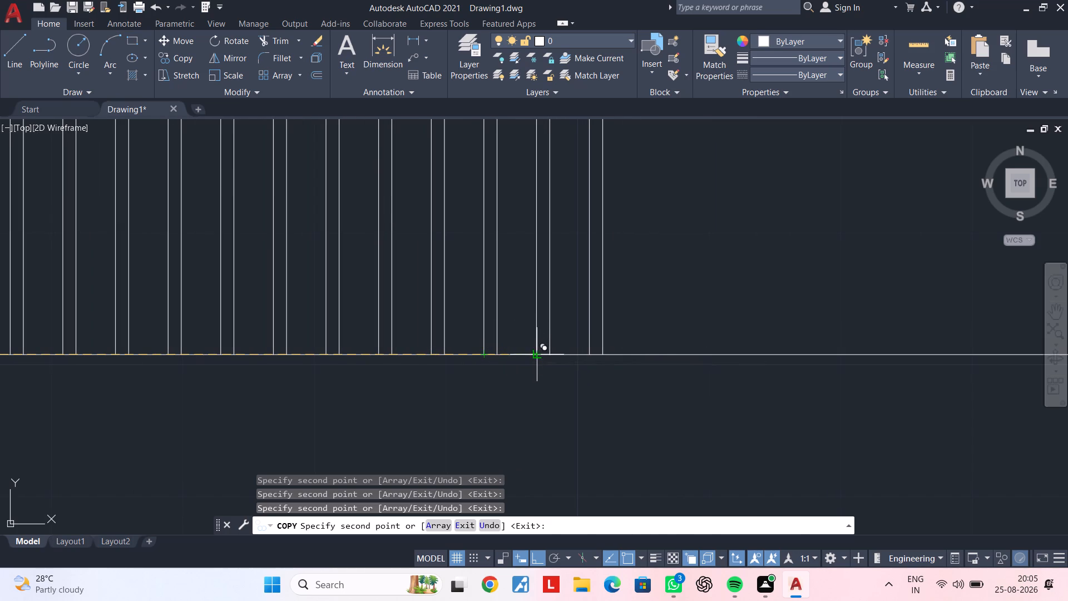
left_click(537, 353)
left_click(586, 352)
middle_click_drag(358, 340, 305, 340)
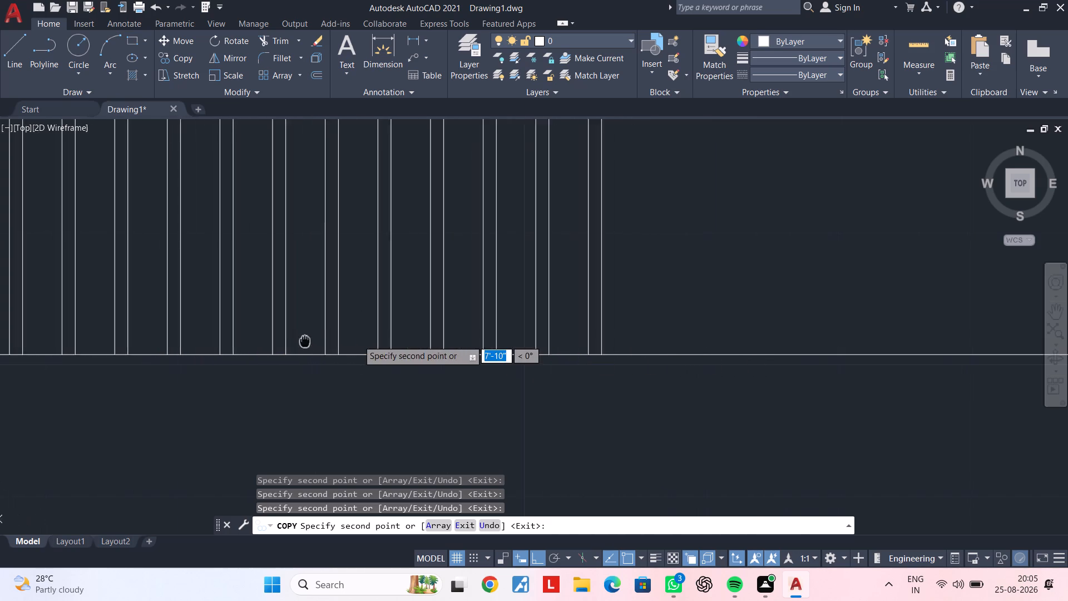
middle_click_drag(305, 340, 289, 339)
left_click(571, 351)
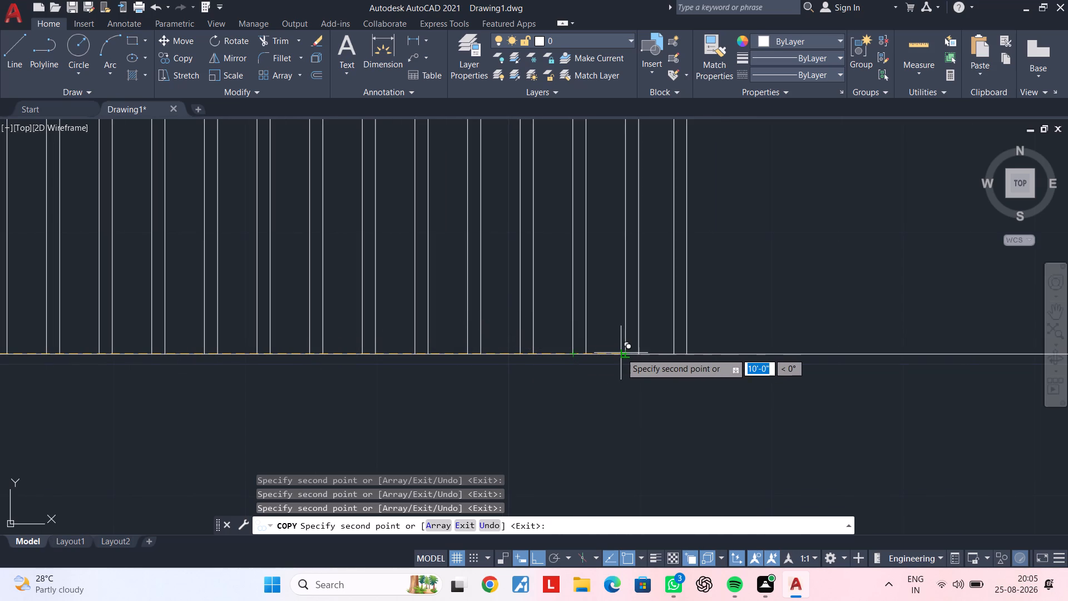
left_click(621, 353)
Place further copies of the line pair every 4" eastward along the strip, up to 13'-4" from the base point, and finish copying.
middle_click_drag(655, 350, 492, 347)
left_click(515, 348)
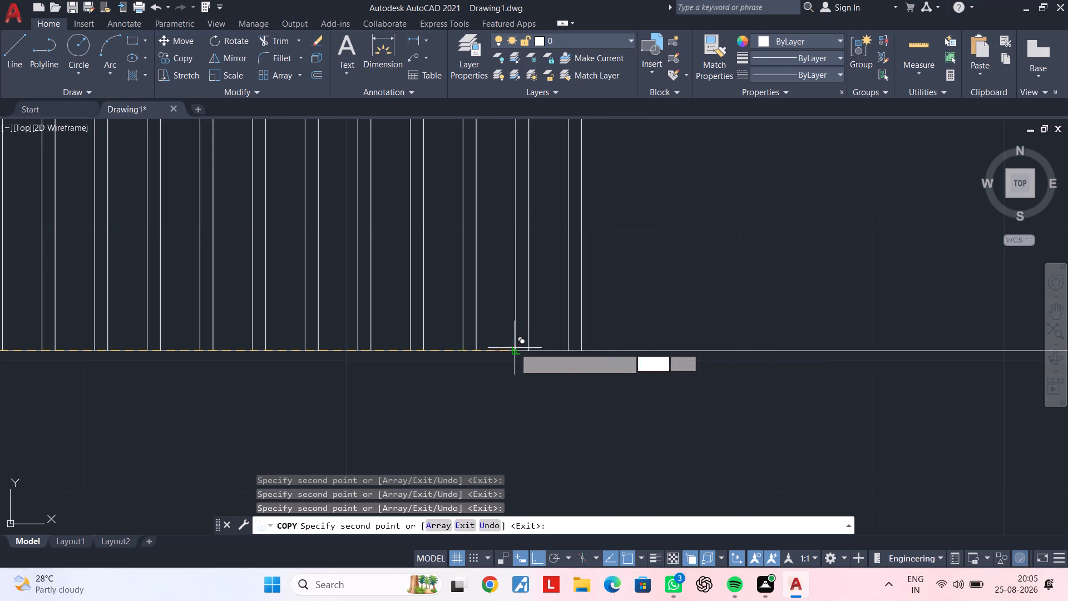
left_click(564, 349)
left_click(619, 348)
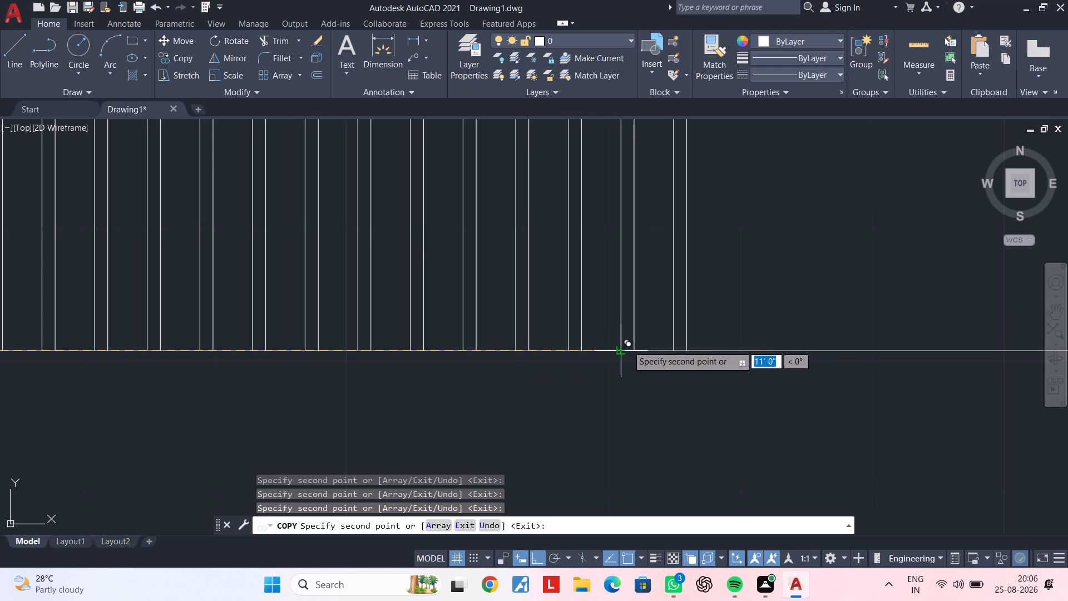
middle_click_drag(631, 343, 362, 332)
left_click(406, 340)
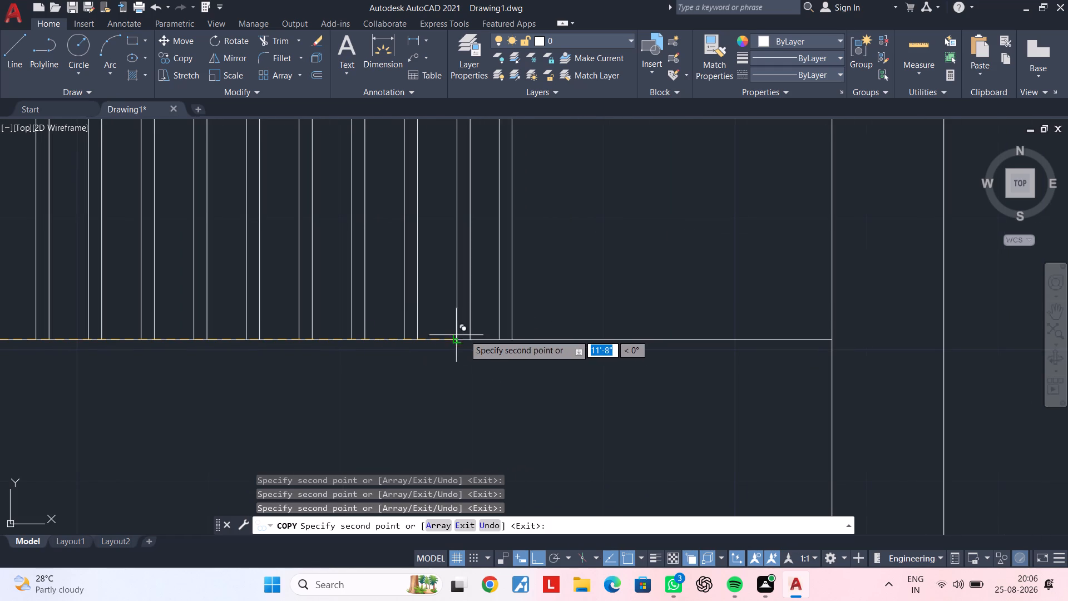
left_click(450, 338)
left_click(507, 342)
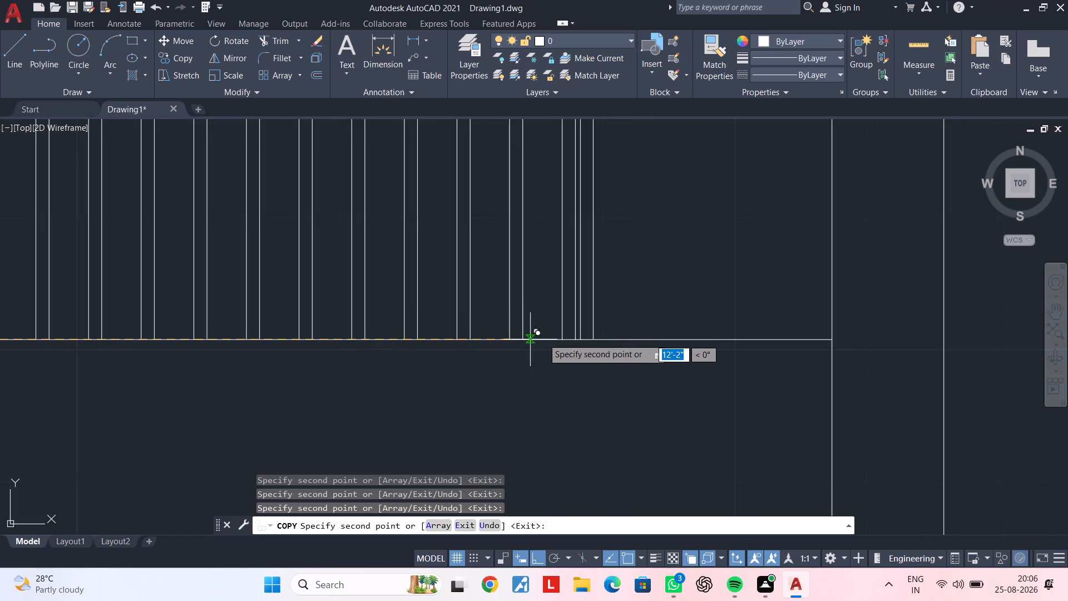
left_click(561, 338)
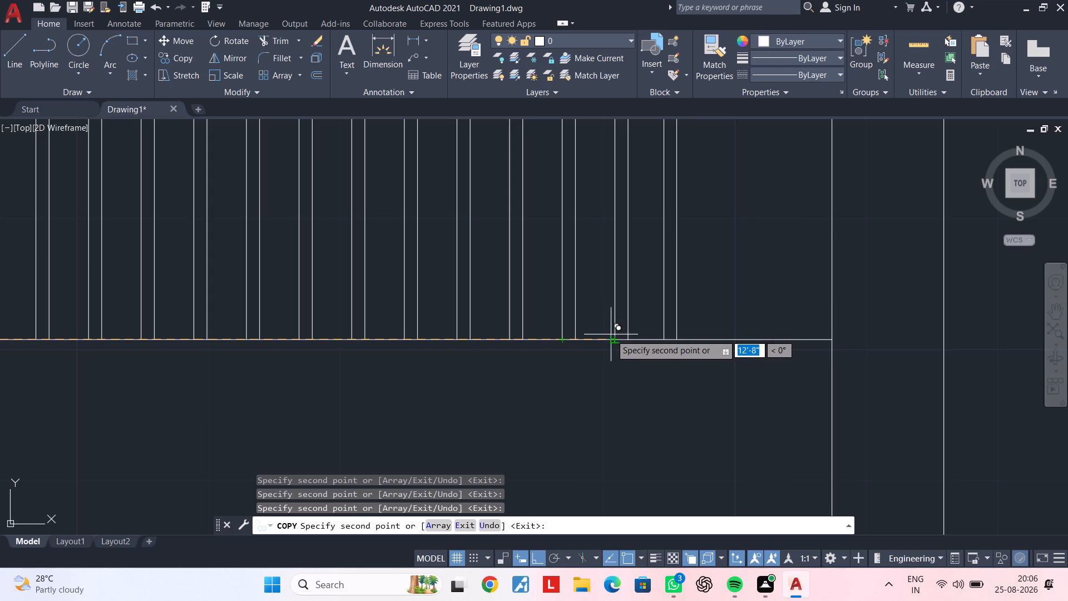
left_click(613, 336)
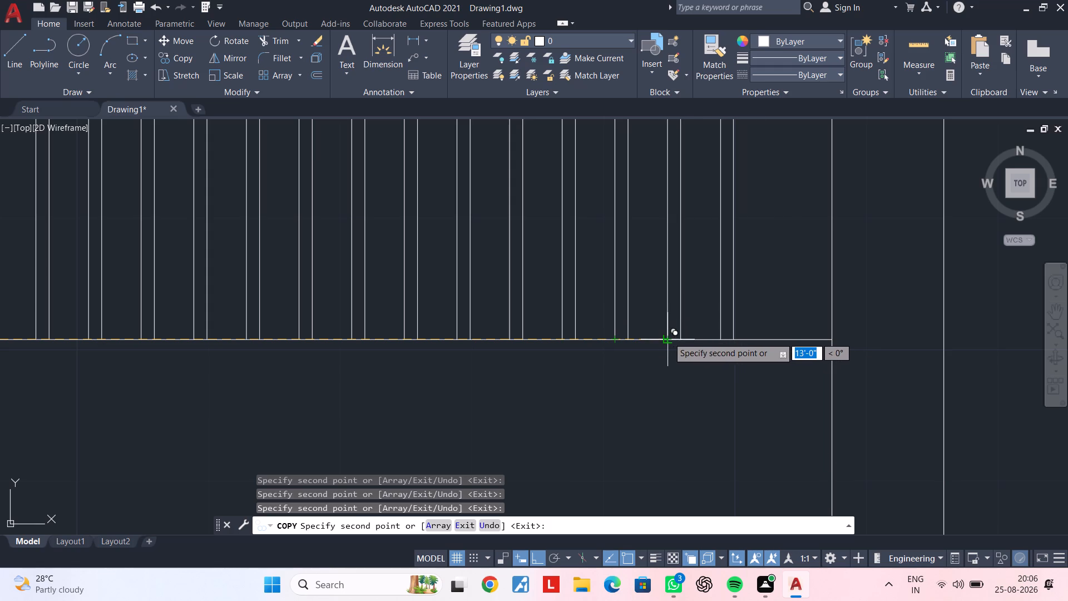
left_click(668, 337)
left_click(715, 337)
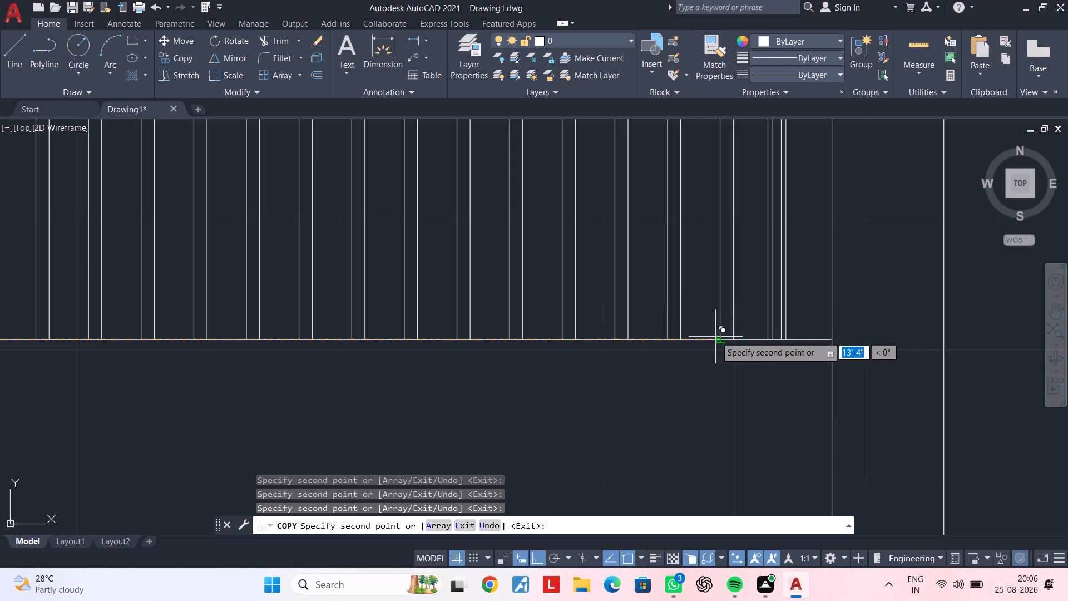
key("Escape")
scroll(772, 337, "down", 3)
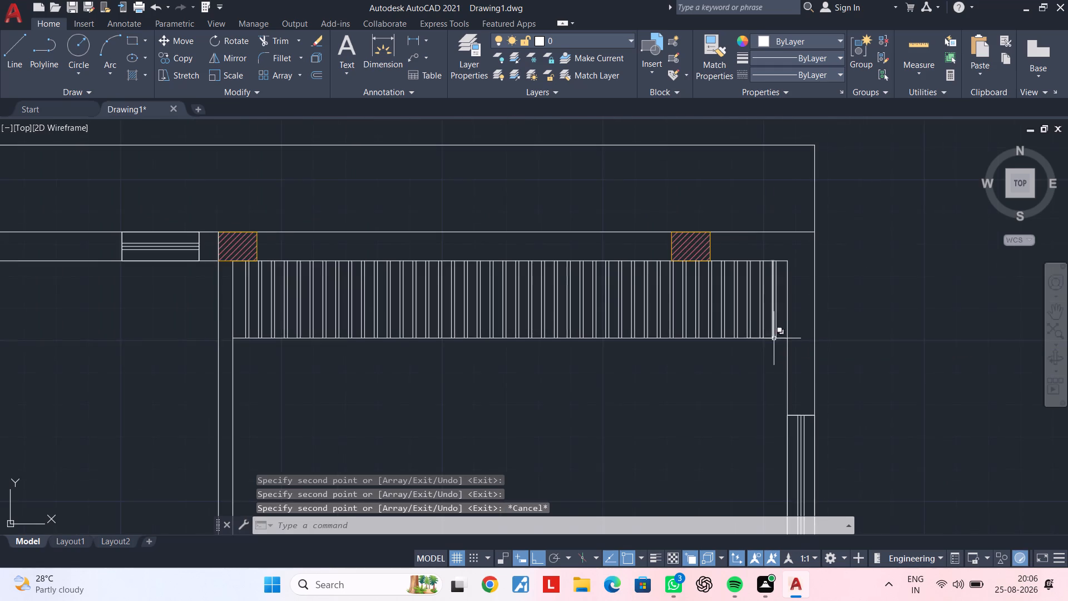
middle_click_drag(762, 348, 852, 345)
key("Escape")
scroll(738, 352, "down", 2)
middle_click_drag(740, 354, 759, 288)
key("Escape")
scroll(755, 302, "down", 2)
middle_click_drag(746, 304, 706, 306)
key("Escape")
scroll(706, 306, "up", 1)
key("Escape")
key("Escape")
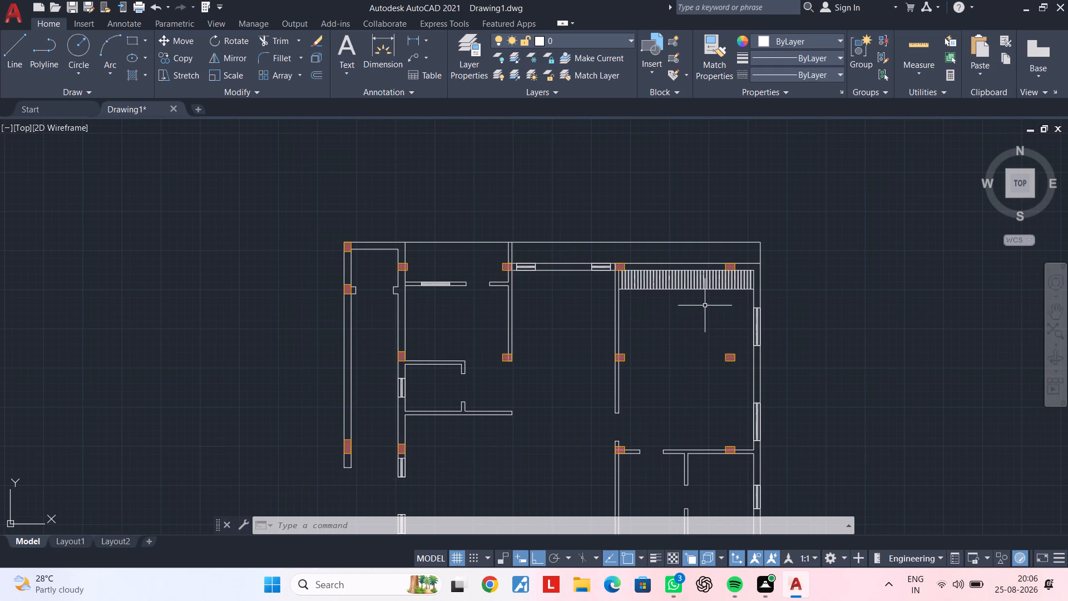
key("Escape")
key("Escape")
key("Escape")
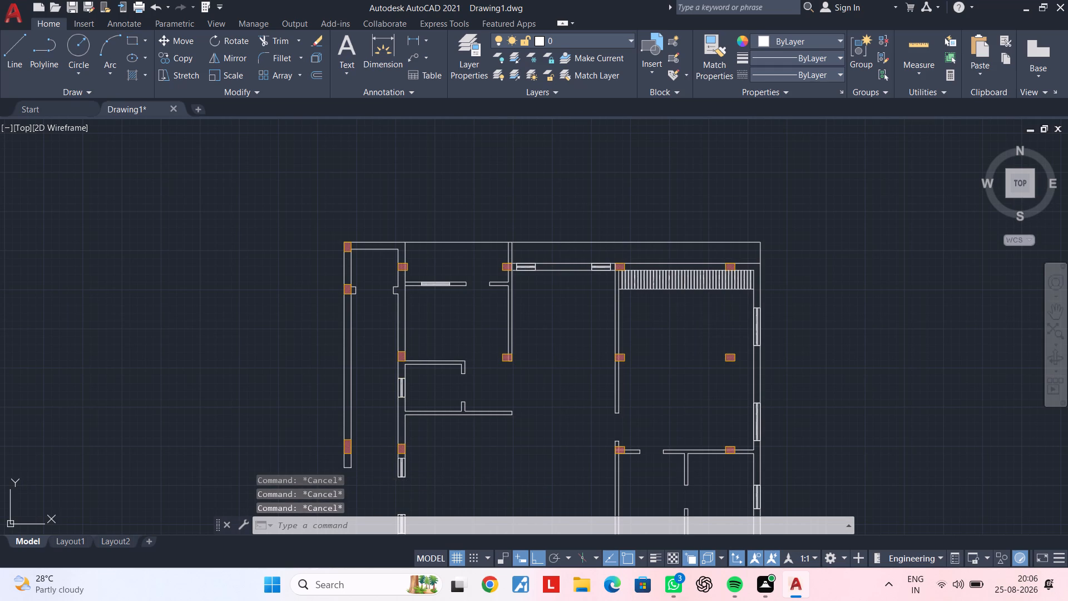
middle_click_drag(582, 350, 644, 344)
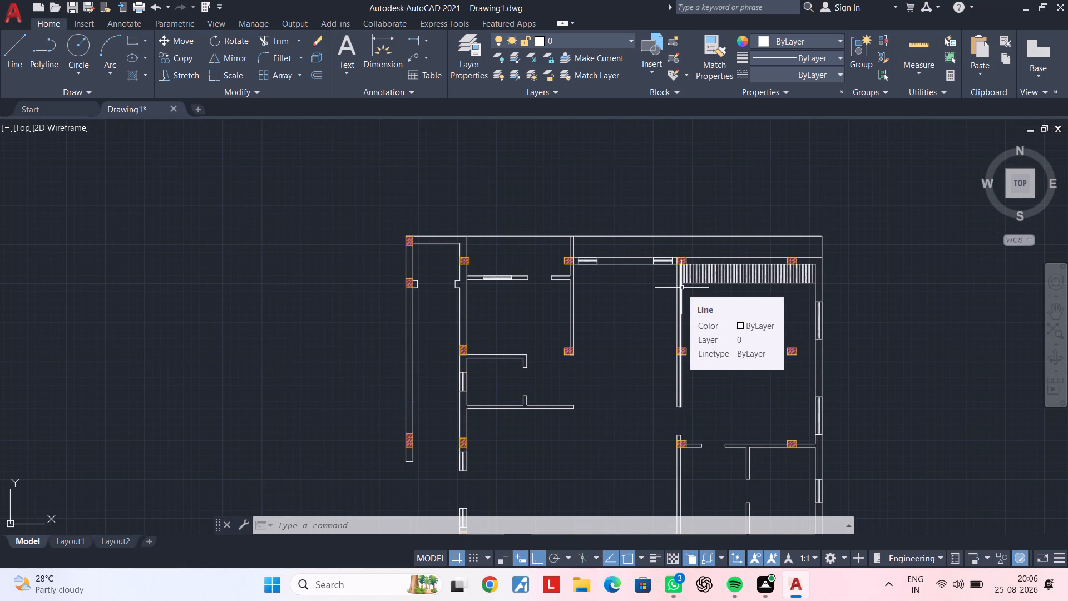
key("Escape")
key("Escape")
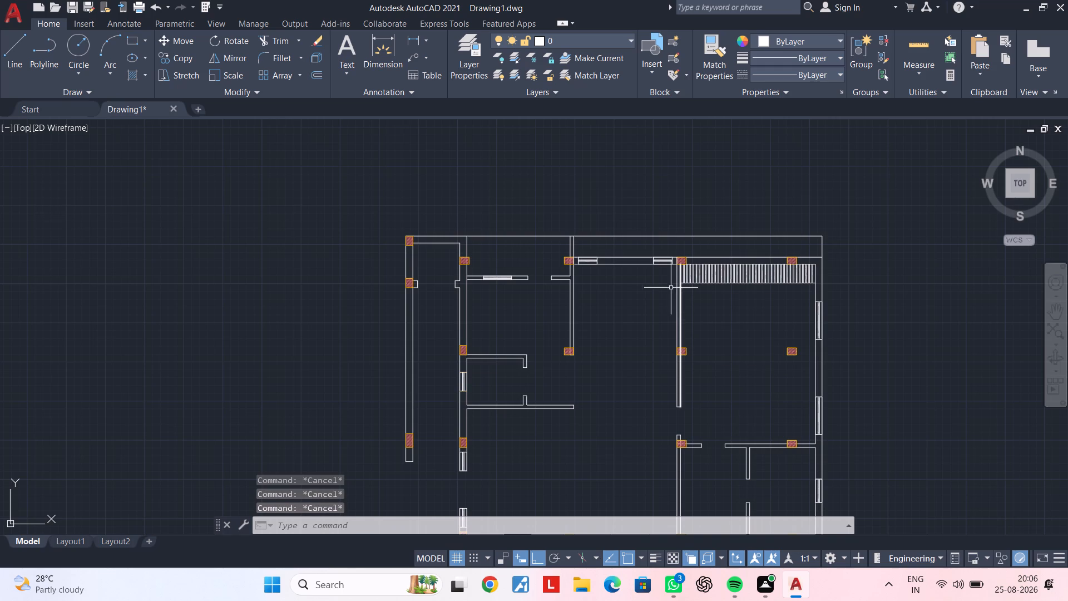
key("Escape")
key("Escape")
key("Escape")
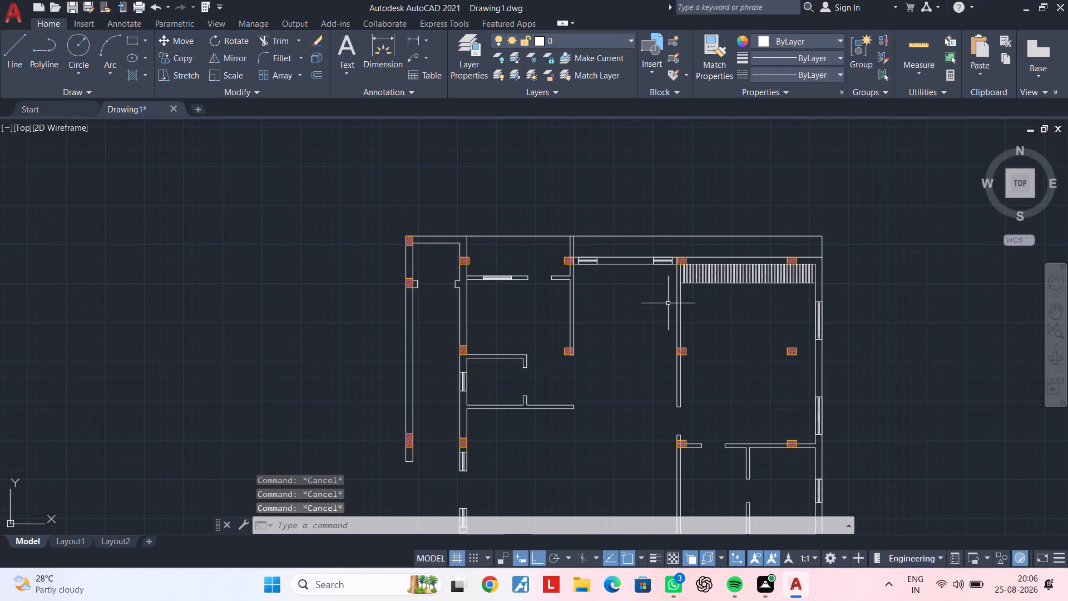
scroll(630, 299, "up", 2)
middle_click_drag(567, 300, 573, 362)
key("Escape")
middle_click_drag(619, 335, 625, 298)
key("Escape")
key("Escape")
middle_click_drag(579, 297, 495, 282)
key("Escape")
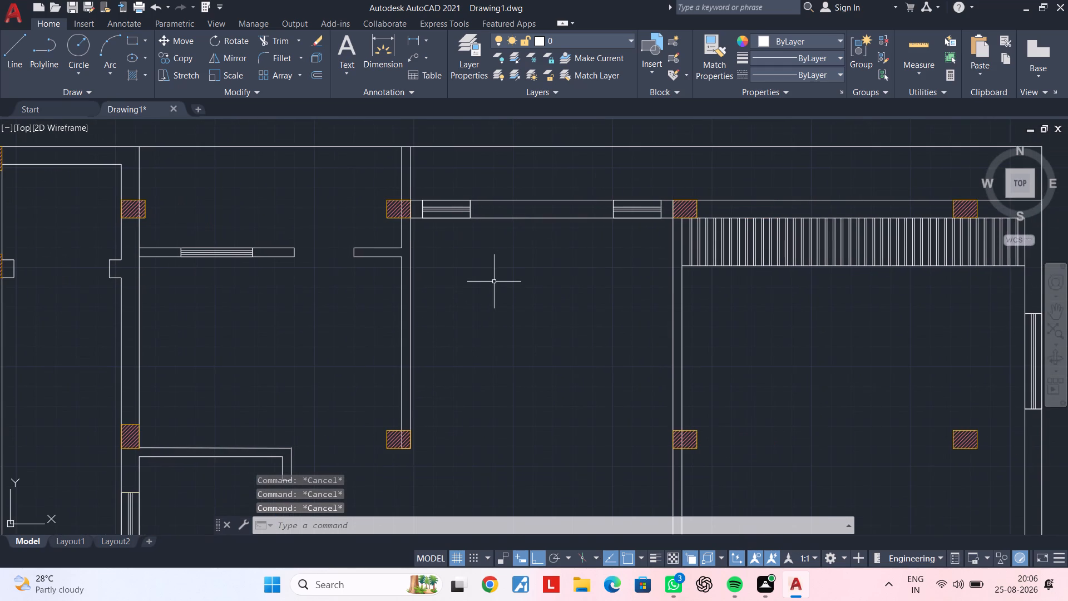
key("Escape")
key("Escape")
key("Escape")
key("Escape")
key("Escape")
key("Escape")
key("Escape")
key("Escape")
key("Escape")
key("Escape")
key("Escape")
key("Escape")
Offset the inner line of the middle room's north wall 3'6" south into the room.
middle_click_drag(495, 284, 497, 289)
scroll(495, 284, "down", 1)
key("Escape")
key("Escape")
type("of 3'6\"")
key("Return")
scroll(509, 250, "up", 2)
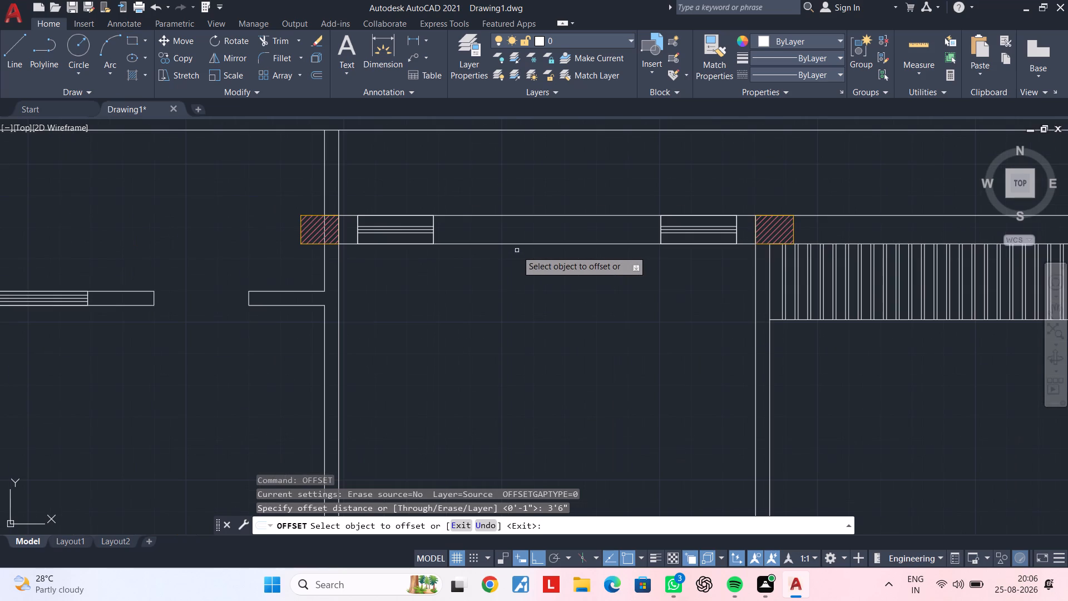
left_click(523, 243)
left_click(559, 359)
middle_click_drag(553, 423, 568, 325)
middle_click_drag(580, 338, 598, 297)
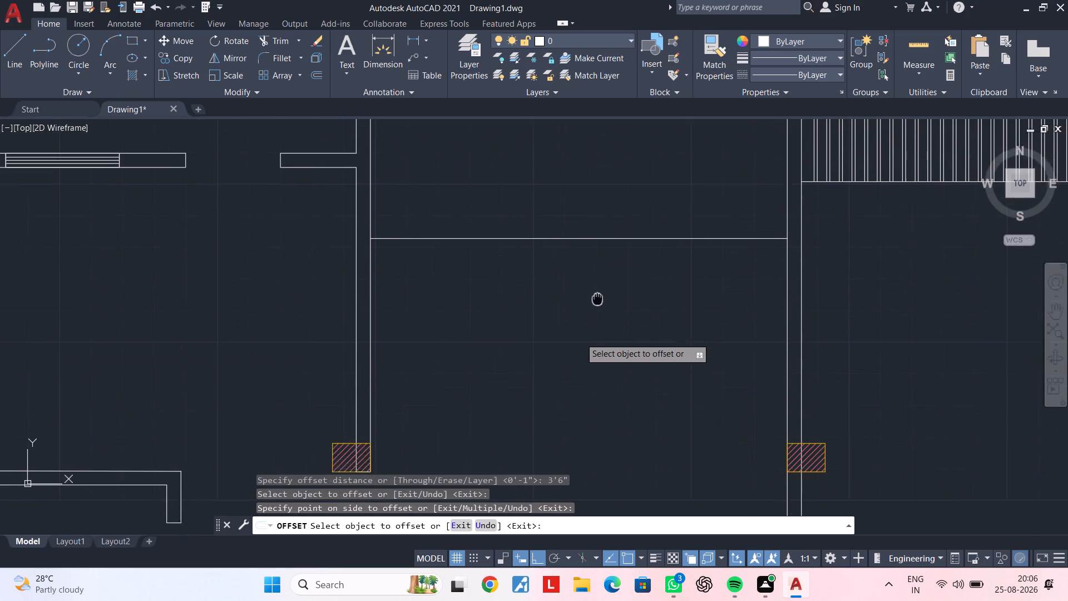
middle_click_drag(598, 297, 604, 287)
key("space")
Offset the inner line of the middle room's east wall 3'6" west into the room.
key("space")
key("space")
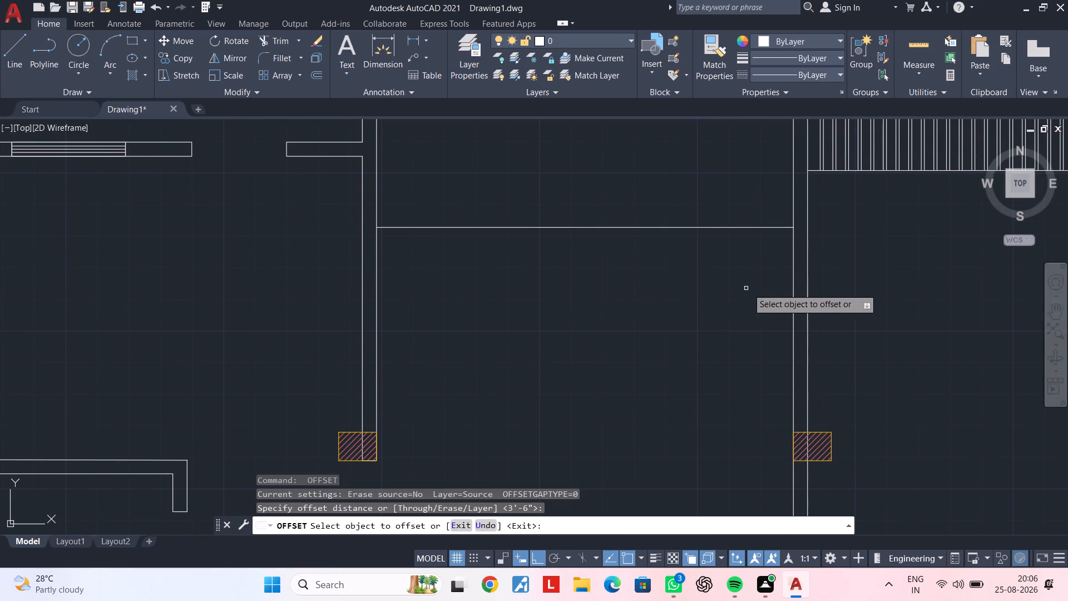
left_click(793, 283)
left_click(631, 290)
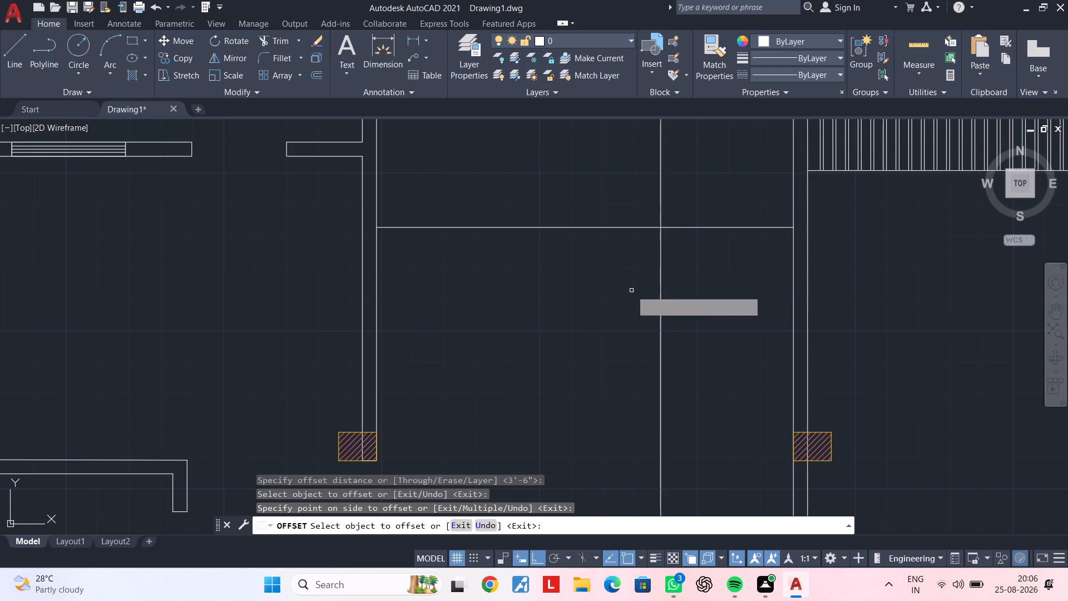
middle_click_drag(631, 290, 610, 356)
key("Escape")
key("Escape")
key("Escape")
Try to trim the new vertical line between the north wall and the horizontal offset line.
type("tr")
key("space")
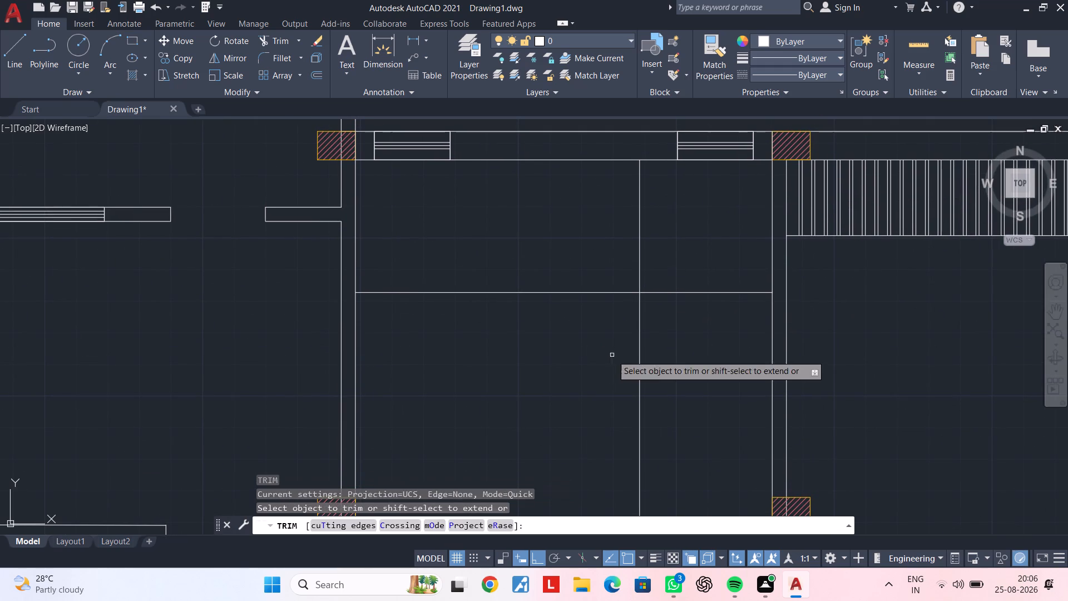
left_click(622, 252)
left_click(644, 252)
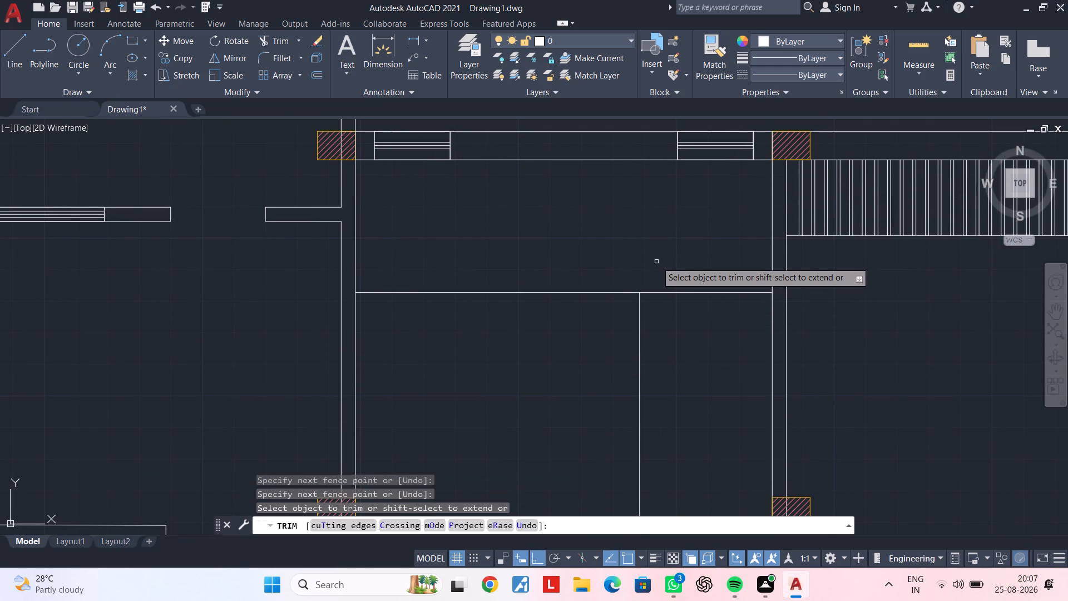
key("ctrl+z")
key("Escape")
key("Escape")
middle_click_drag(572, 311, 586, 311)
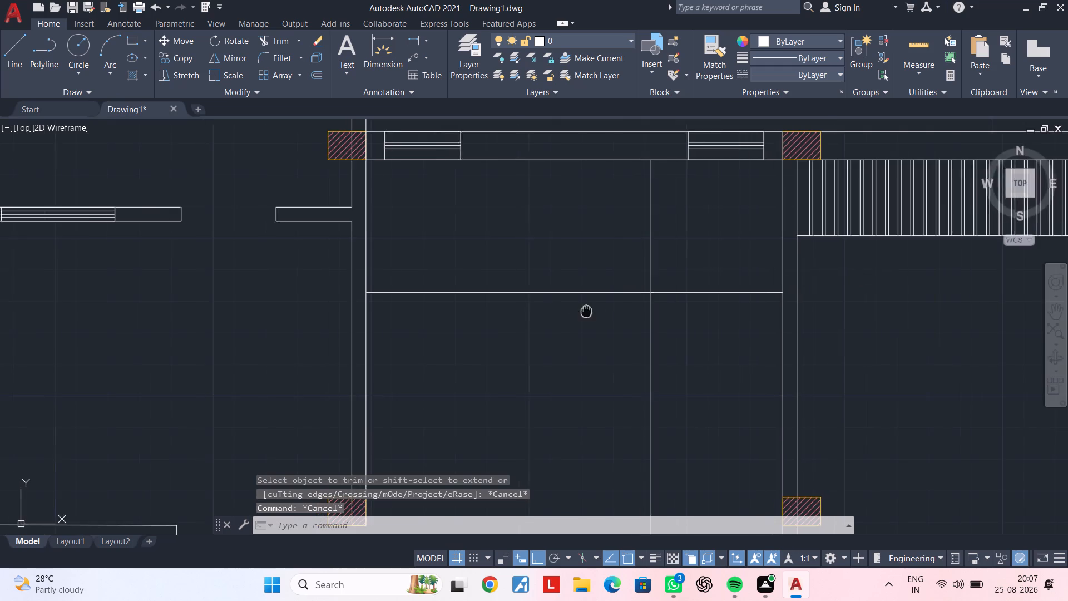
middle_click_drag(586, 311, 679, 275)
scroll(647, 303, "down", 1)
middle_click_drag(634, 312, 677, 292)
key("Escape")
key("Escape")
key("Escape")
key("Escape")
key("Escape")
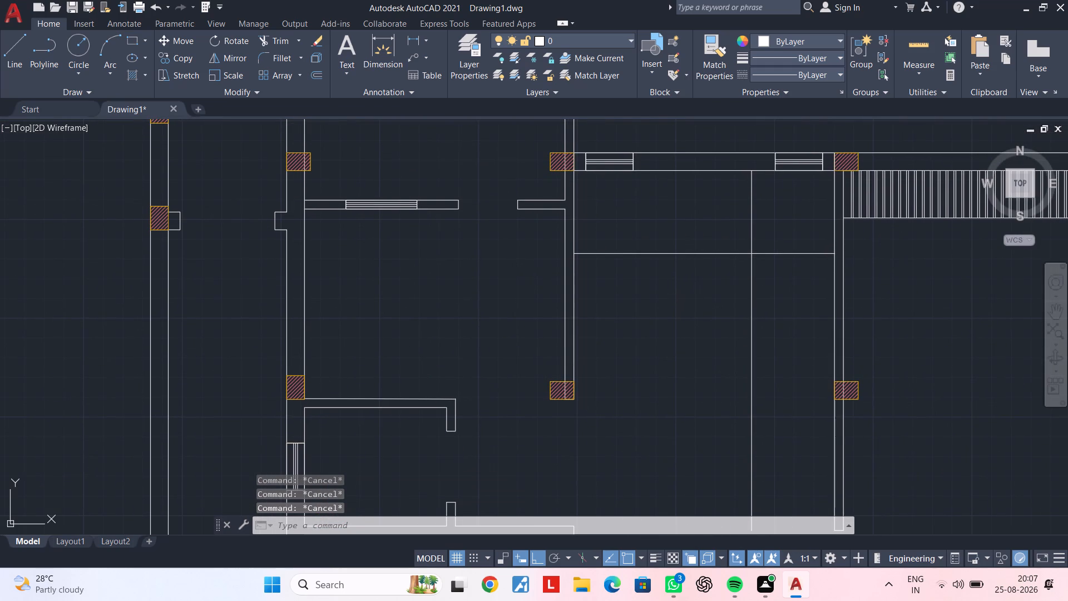
Offset the inner line of the middle room's west wall 3'6" east into the room.
middle_click_drag(677, 293, 635, 333)
middle_click_drag(657, 327, 657, 328)
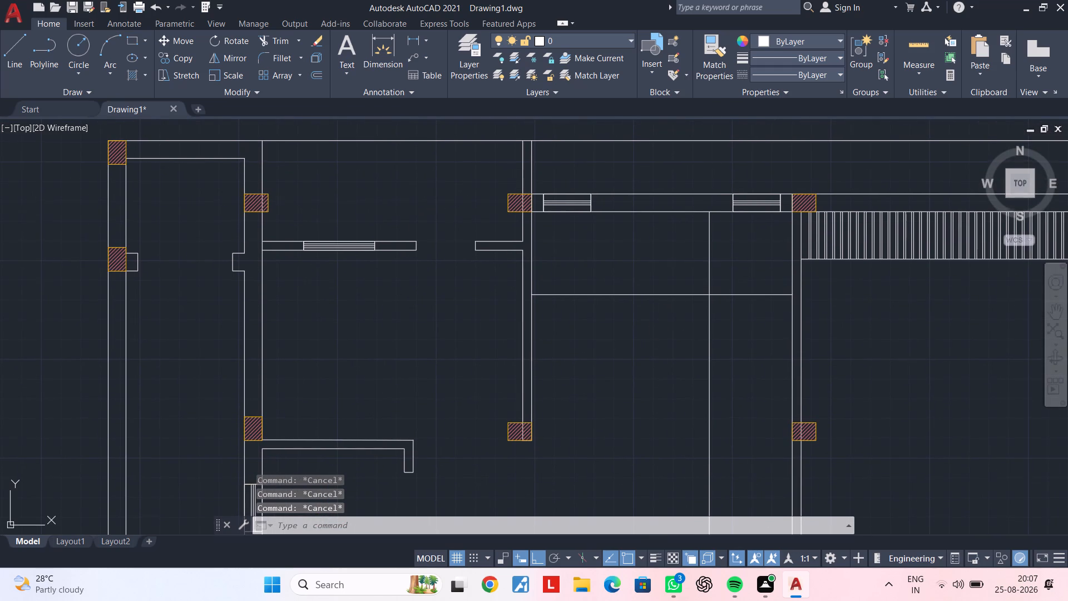
middle_click_drag(657, 328, 636, 341)
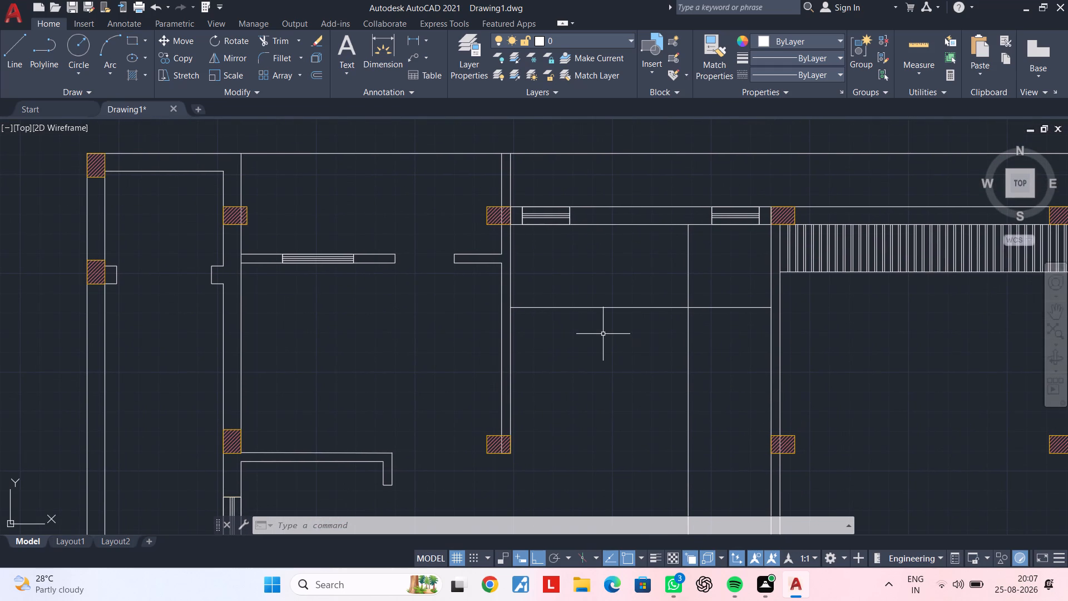
type("of 3'6\"")
key("Return")
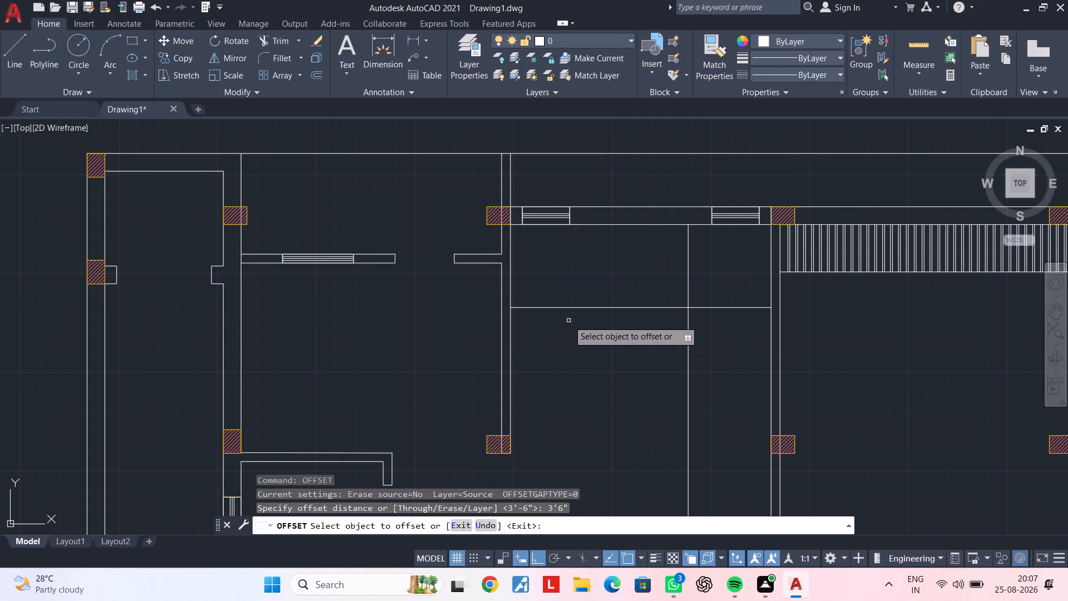
left_click(511, 354)
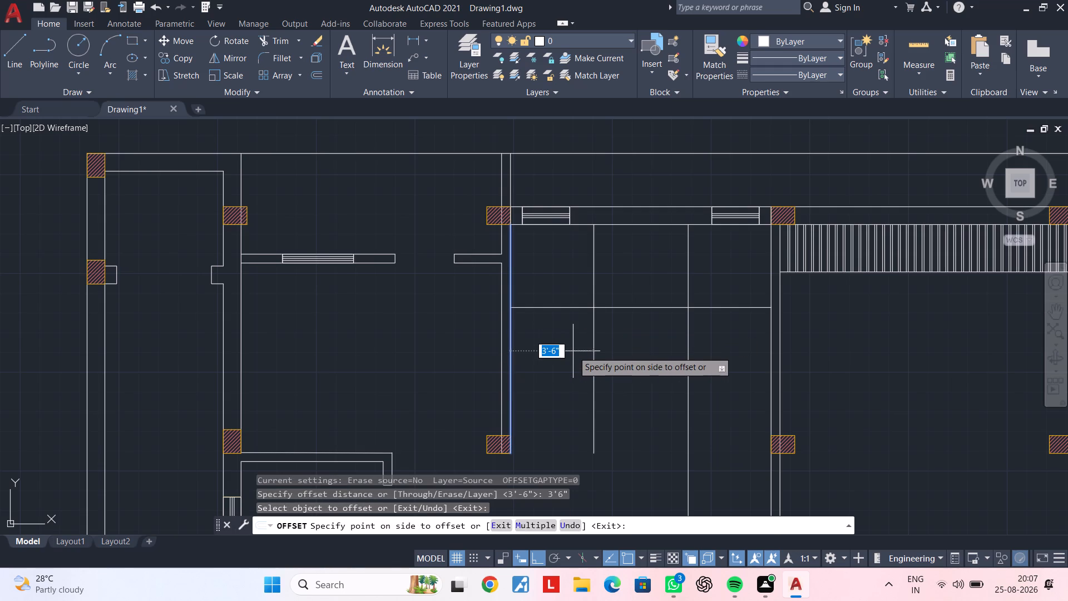
left_click(573, 351)
key("Escape")
key("Escape")
key("Escape")
key("Escape")
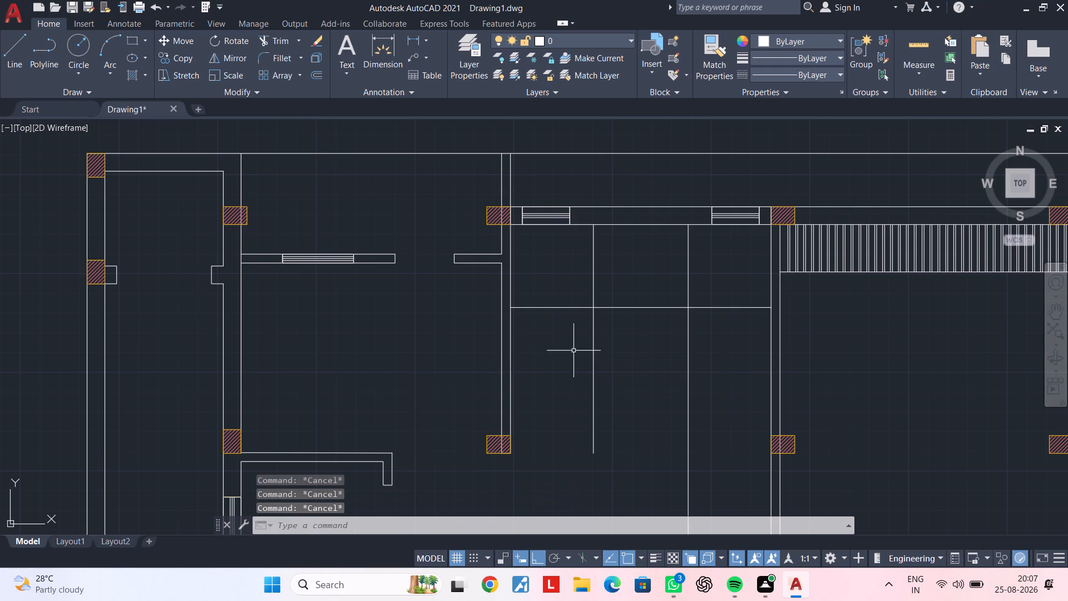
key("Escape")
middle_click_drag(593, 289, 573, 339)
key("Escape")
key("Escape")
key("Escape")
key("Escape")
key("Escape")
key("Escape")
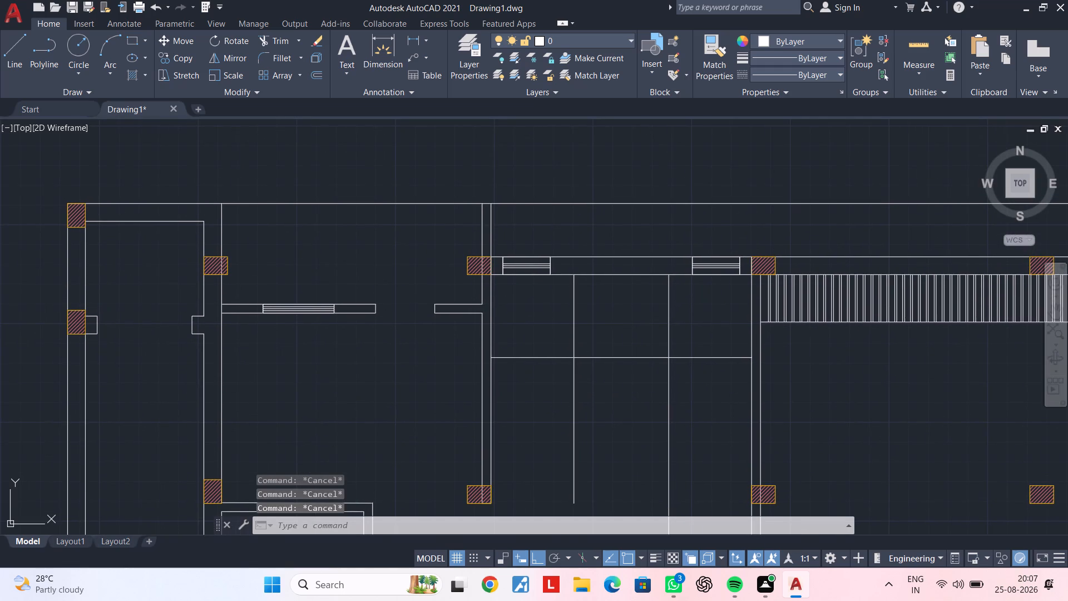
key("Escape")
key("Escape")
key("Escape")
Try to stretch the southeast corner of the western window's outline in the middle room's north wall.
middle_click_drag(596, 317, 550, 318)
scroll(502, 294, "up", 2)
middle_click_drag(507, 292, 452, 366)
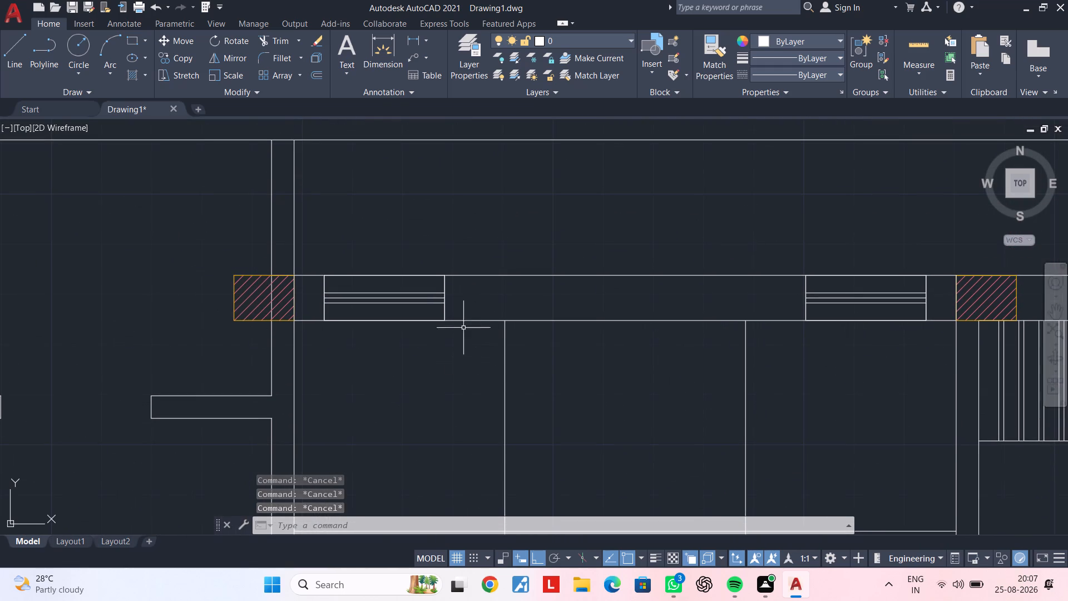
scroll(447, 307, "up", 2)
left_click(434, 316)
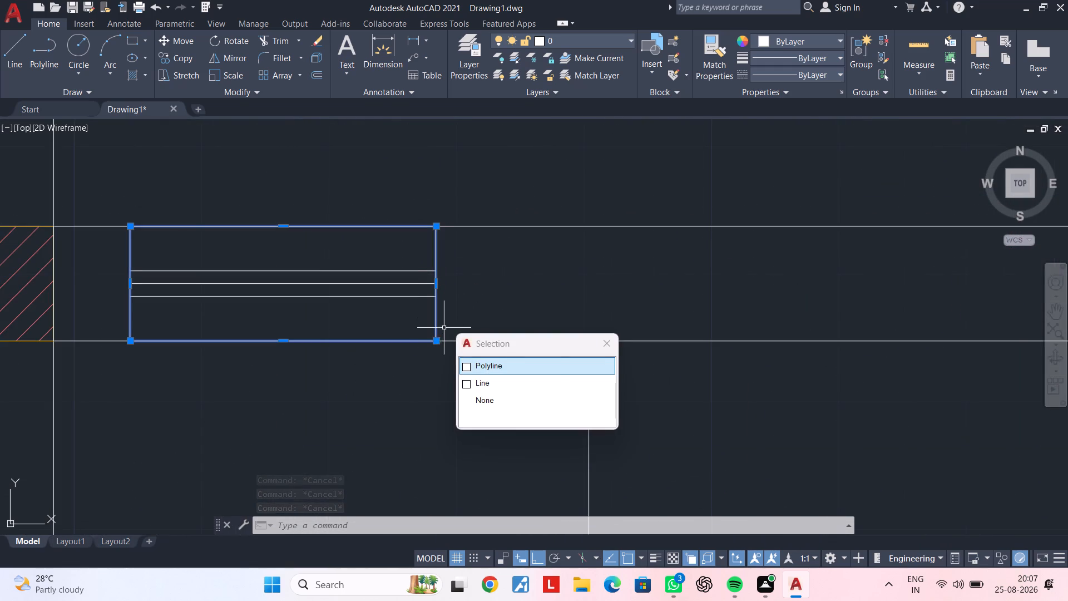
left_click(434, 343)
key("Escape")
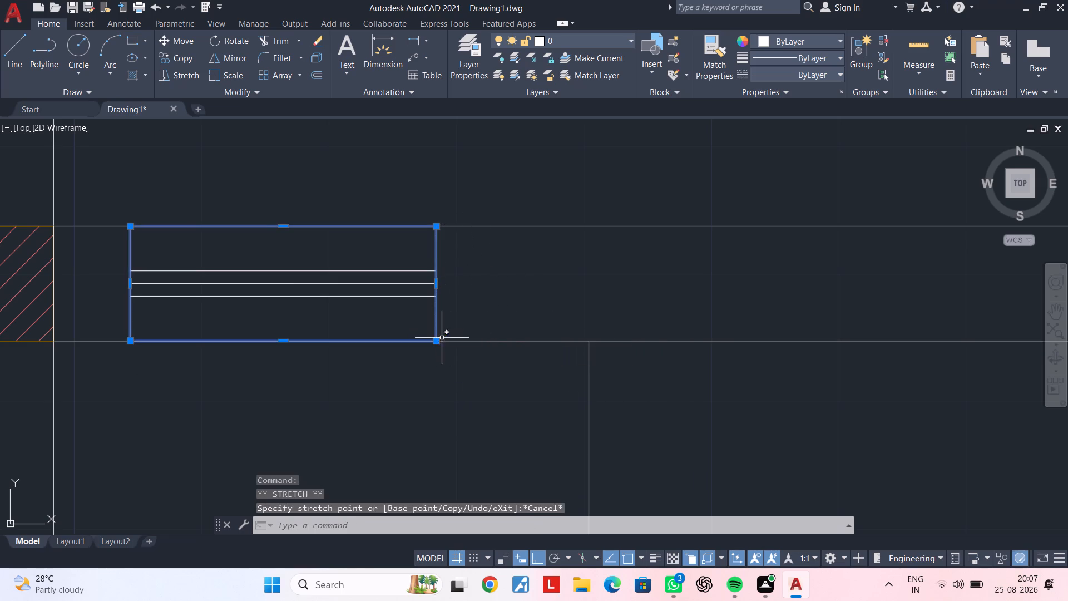
Stretch the east edge of the western window's outline in the middle room's north wall to the western vertical offset line.
left_click(437, 282)
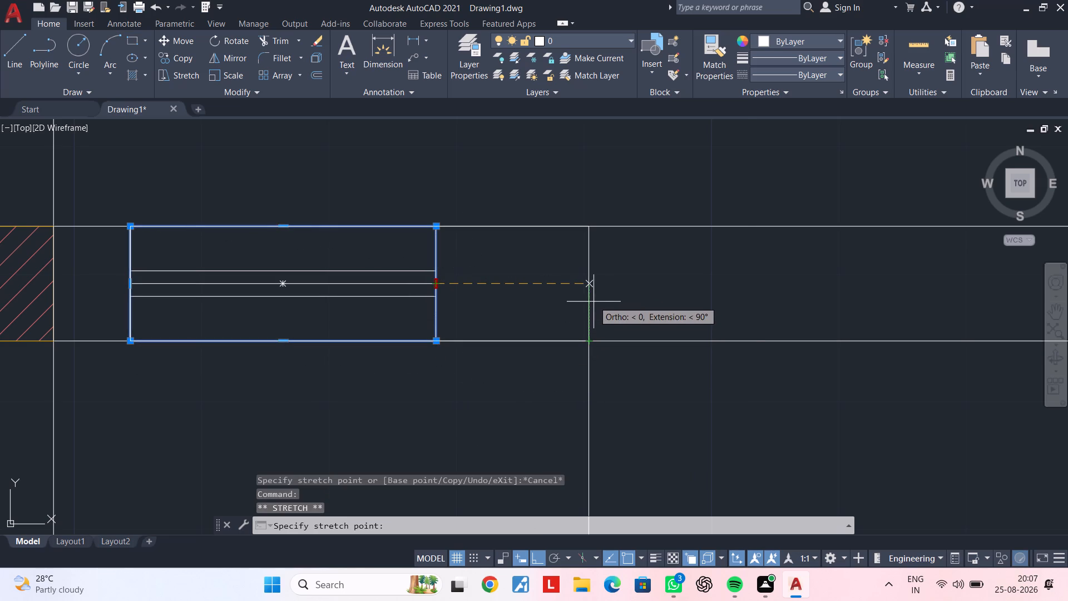
left_click(592, 293)
key("Escape")
key("Escape")
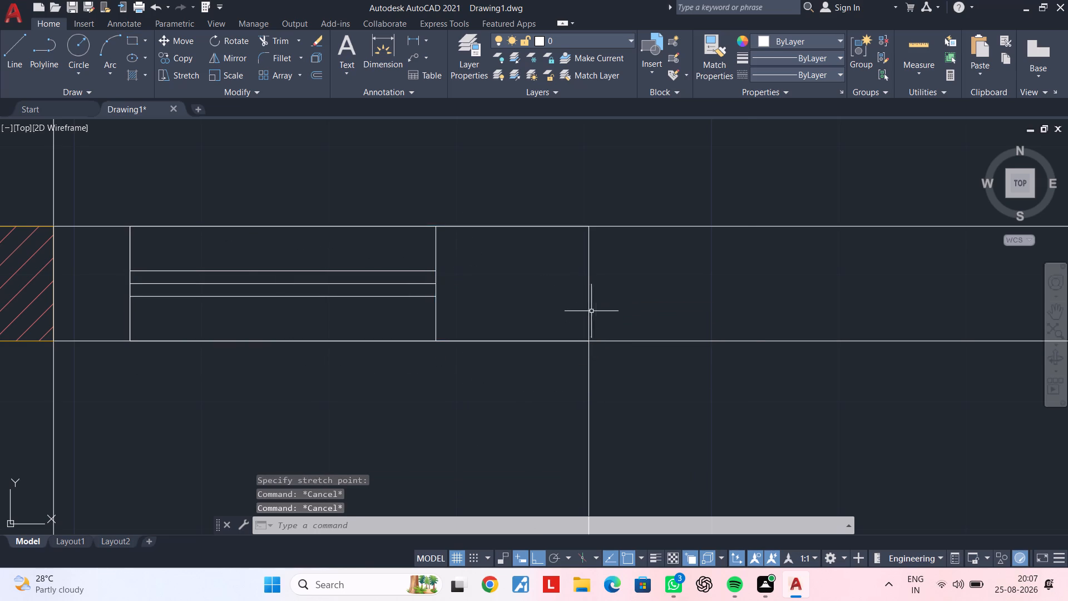
Measure the western window's width from its west edge to the vertical offset line with a linear dimension.
scroll(582, 308, "down", 1)
left_click(411, 35)
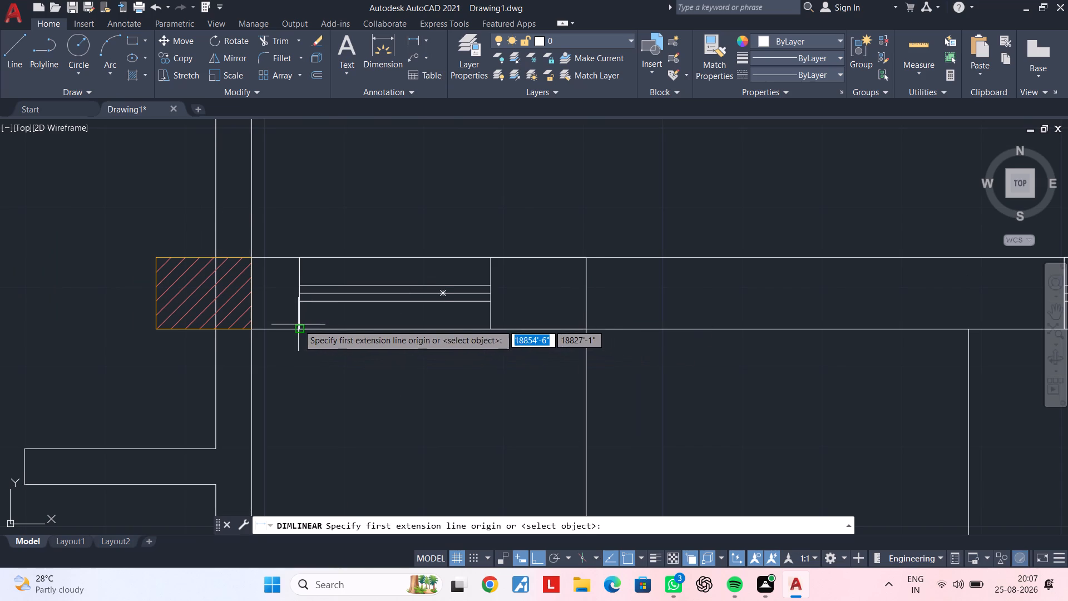
left_click(298, 324)
left_click(585, 329)
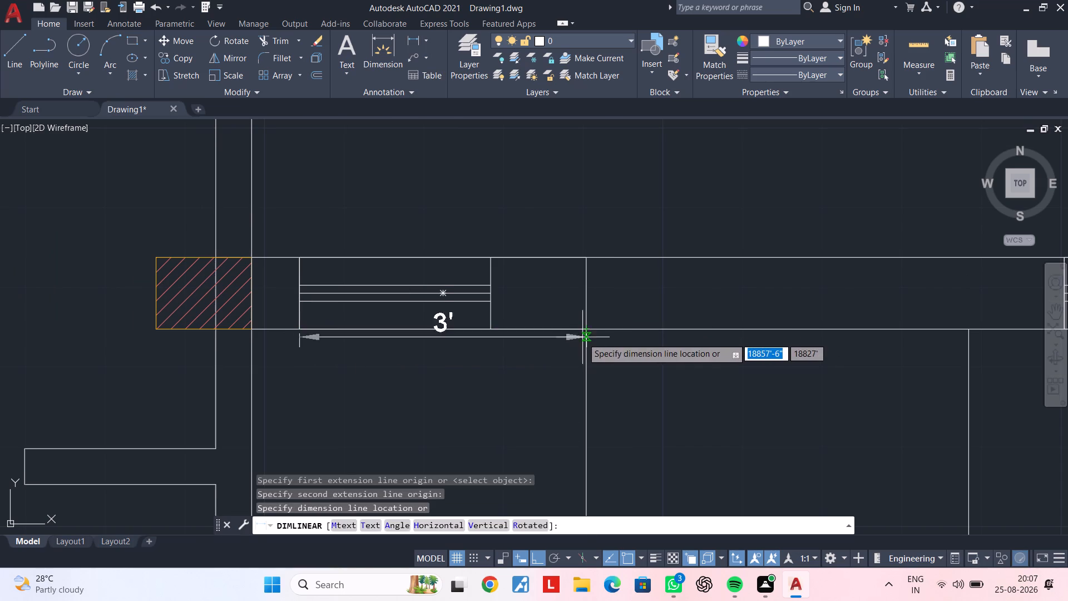
key("Escape")
key("Escape")
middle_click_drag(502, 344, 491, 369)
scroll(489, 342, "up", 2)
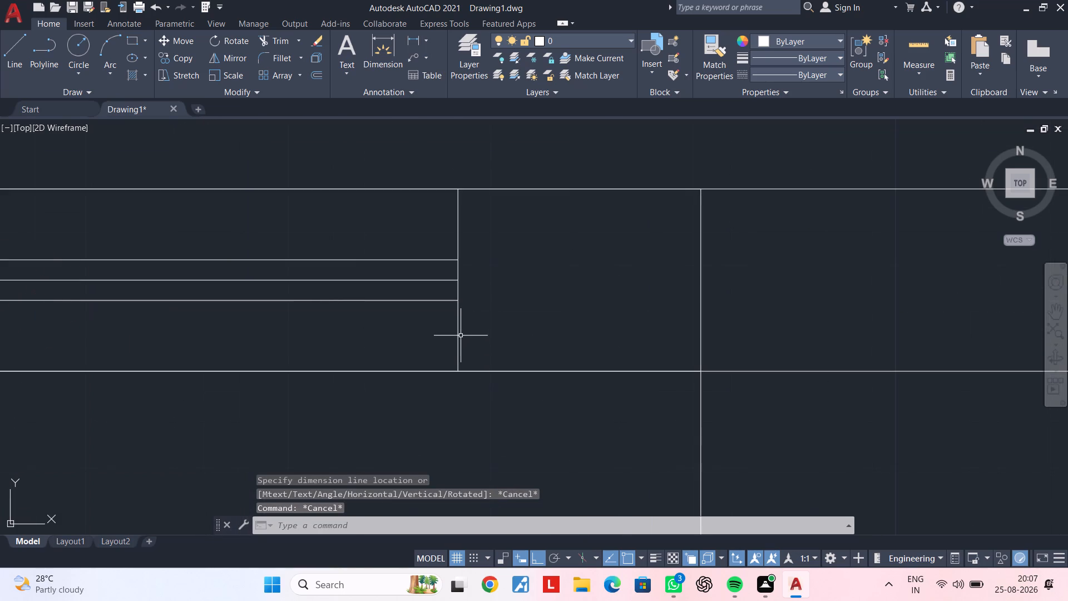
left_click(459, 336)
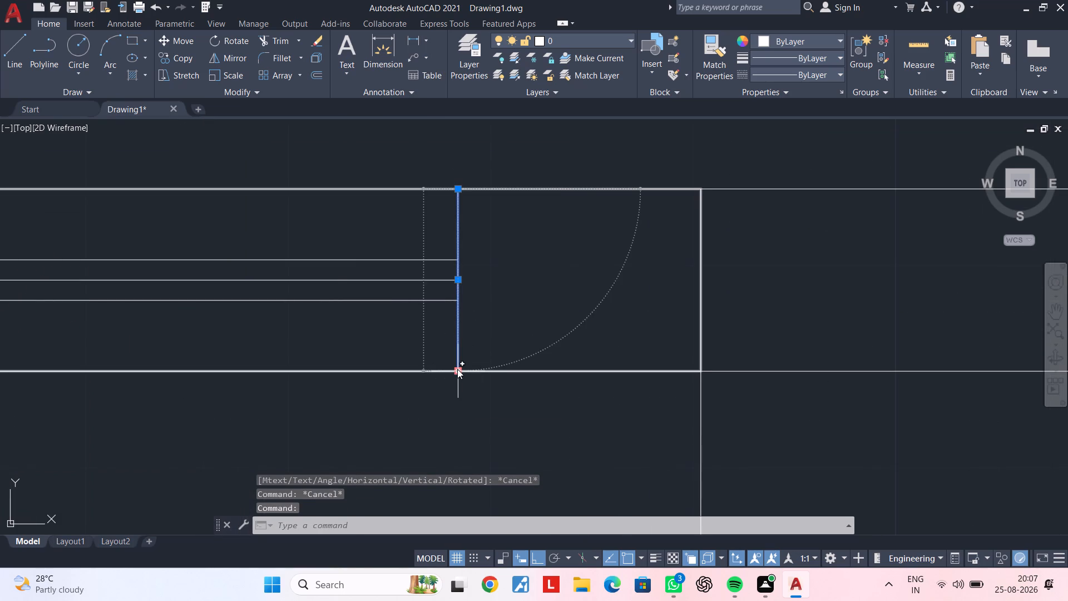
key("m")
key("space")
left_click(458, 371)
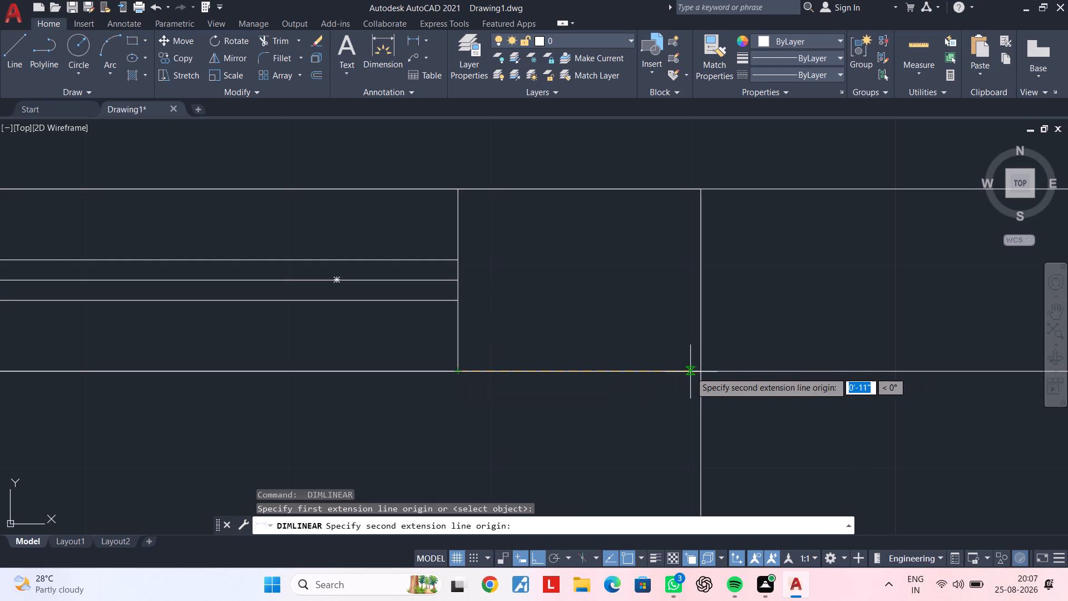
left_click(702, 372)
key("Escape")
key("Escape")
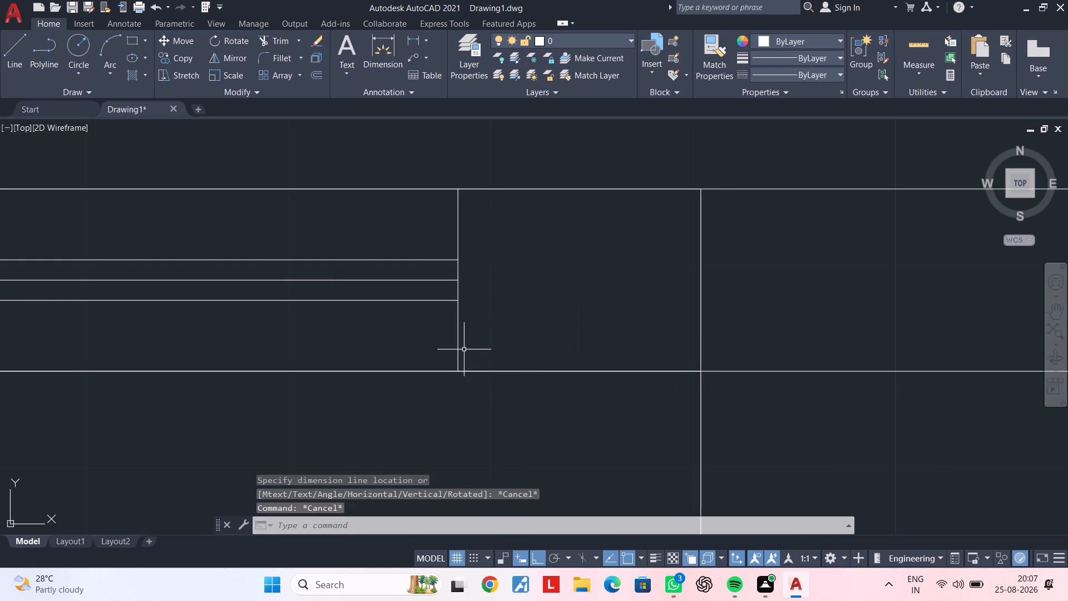
Move the western window's leftover inner end line 1' east onto the stretched outline's east edge.
left_click(458, 349)
type("m")
key("space")
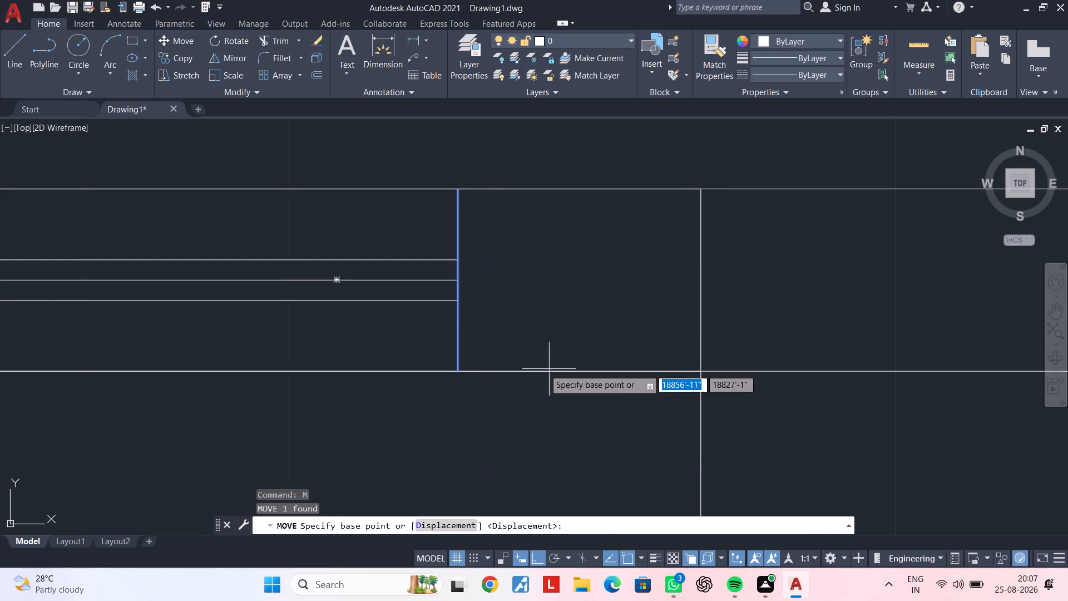
left_click(459, 372)
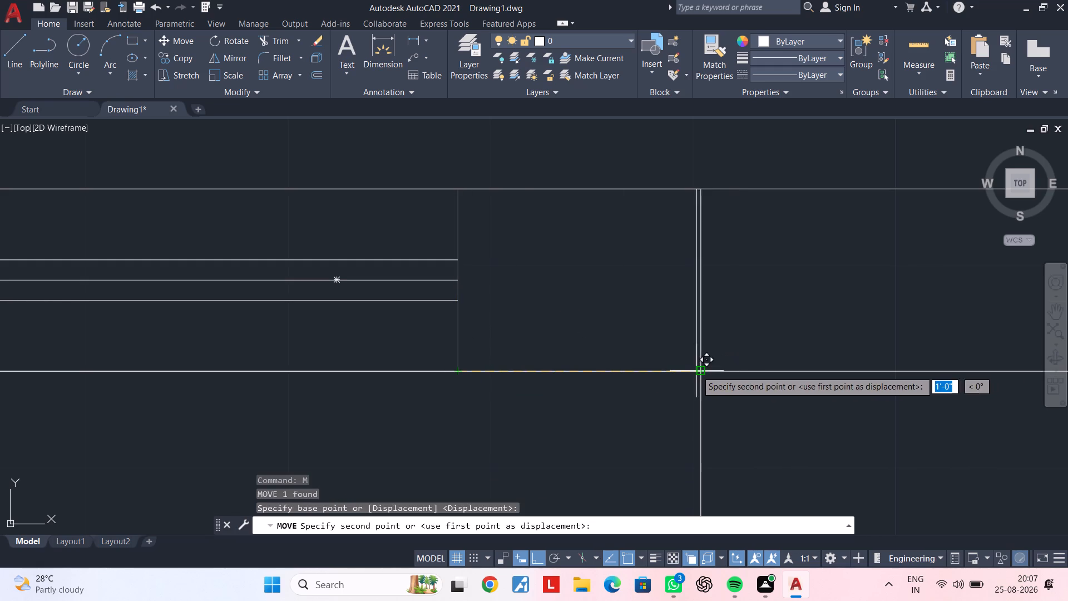
left_click(696, 371)
key("Escape")
Extend the western window's three glazing lines to the outline's new east edge.
scroll(705, 363, "up", 3)
scroll(705, 363, "down", 4)
scroll(753, 346, "down", 1)
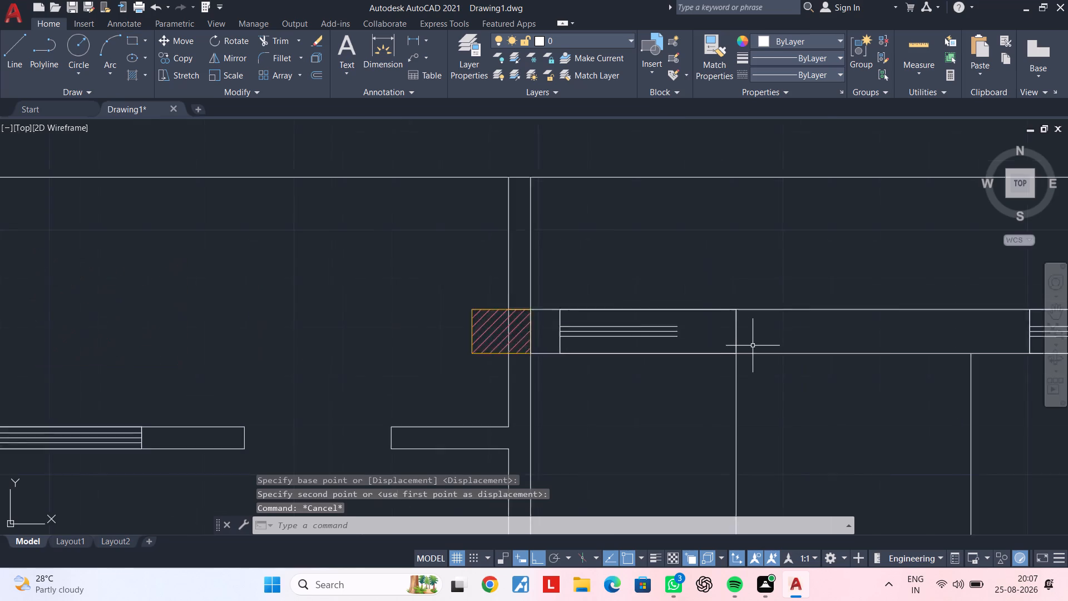
scroll(753, 346, "down", 2)
middle_click_drag(754, 344, 572, 323)
middle_click_drag(521, 342, 565, 335)
scroll(550, 323, "up", 3)
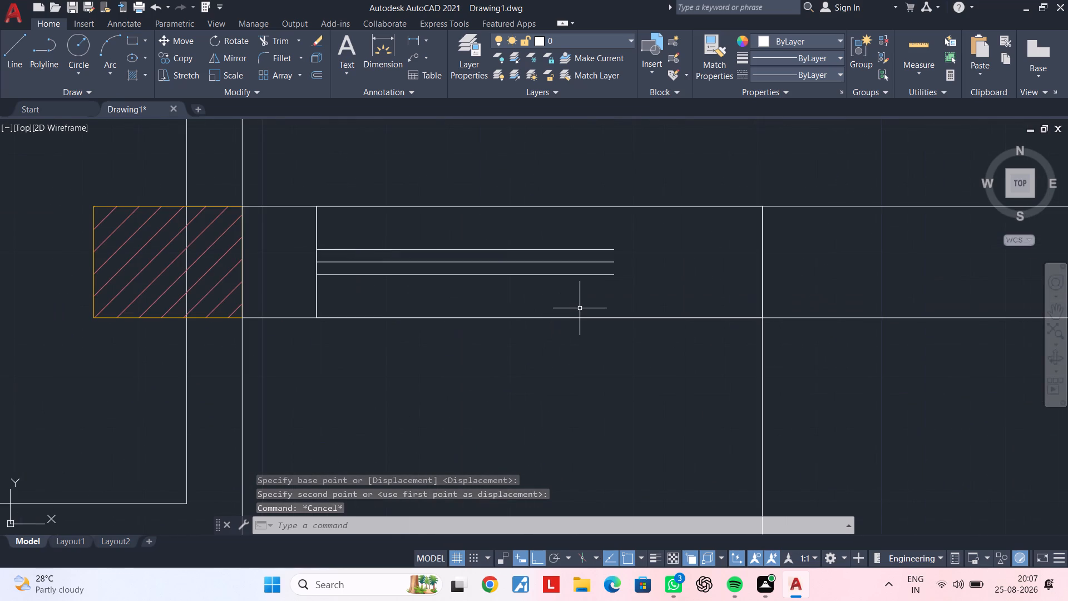
key("e")
type("x")
key("space")
left_click(580, 303)
left_click(578, 243)
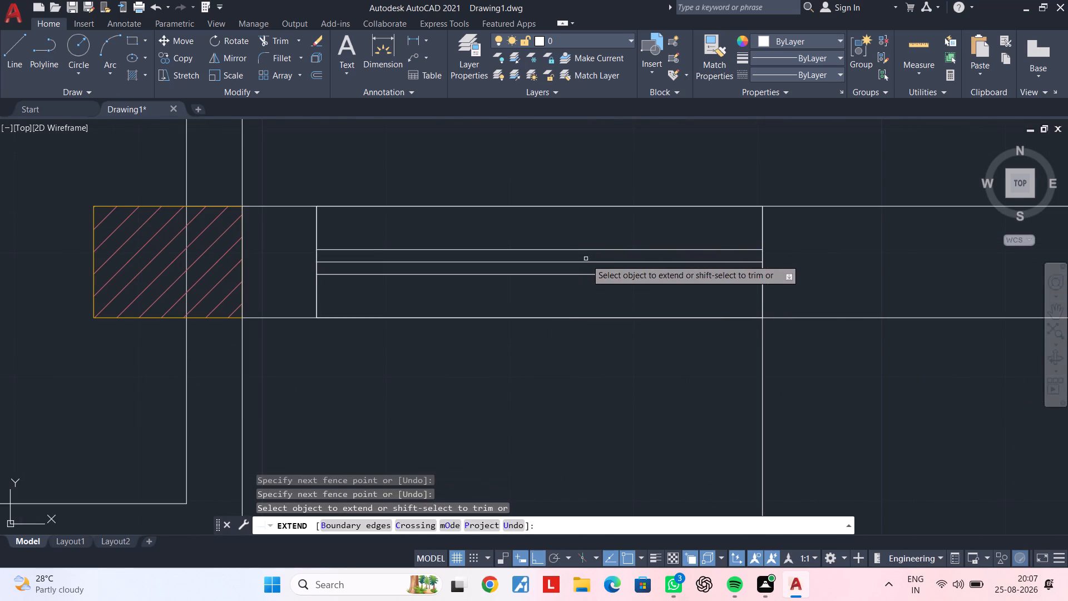
scroll(590, 265, "down", 2)
middle_click_drag(596, 270, 513, 287)
key("Escape")
key("Escape")
Stretch the west edge of the eastern window's outline in the middle room's north wall to the eastern vertical offset line.
middle_click_drag(673, 312, 568, 312)
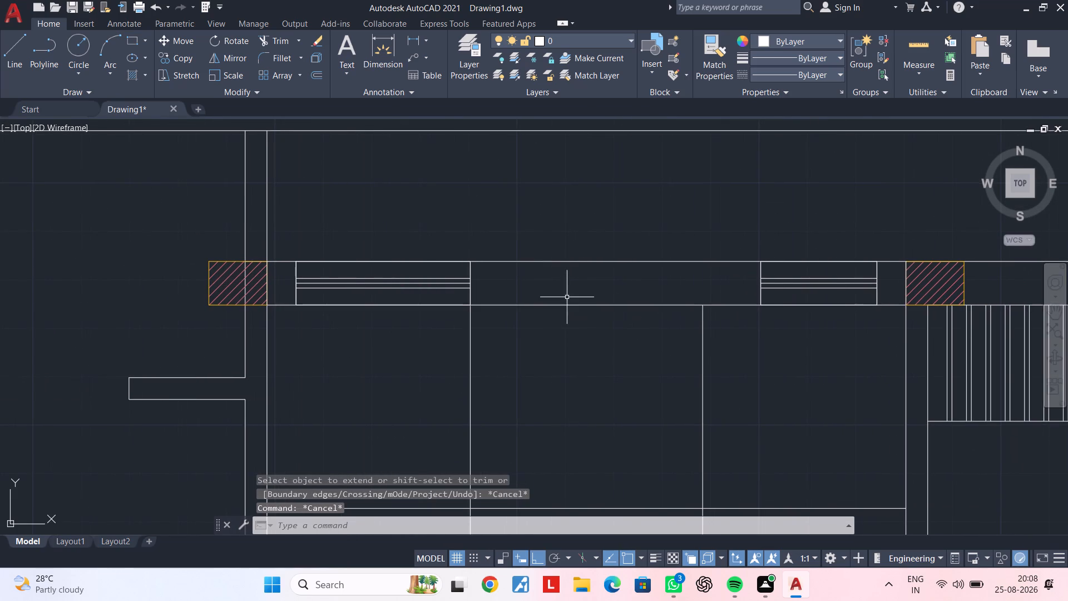
middle_click_drag(571, 316, 590, 272)
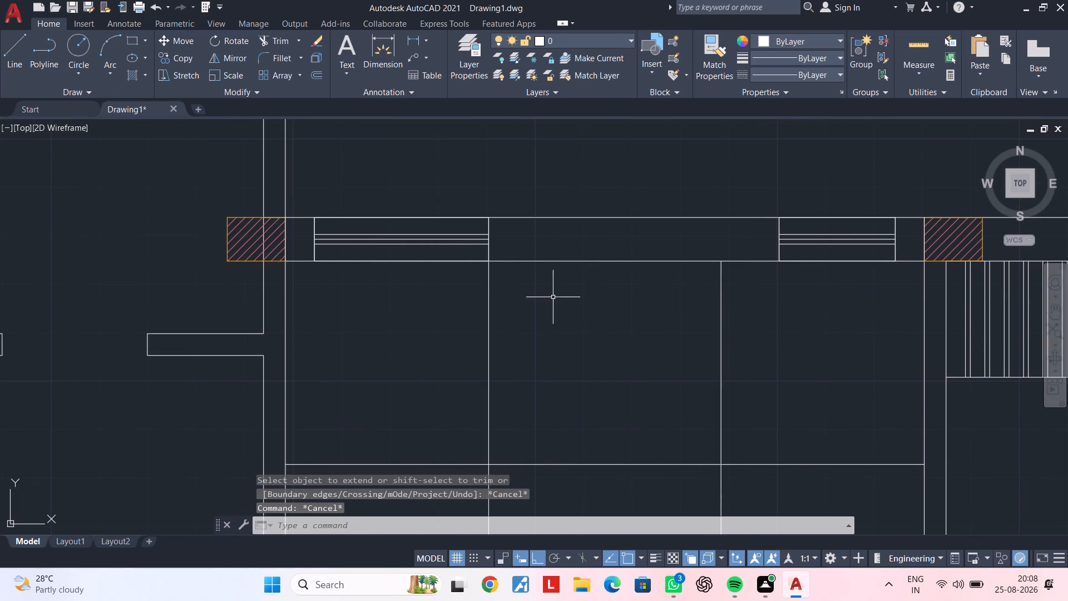
middle_click_drag(551, 299, 500, 327)
middle_click_drag(616, 312, 482, 323)
scroll(600, 307, "up", 2)
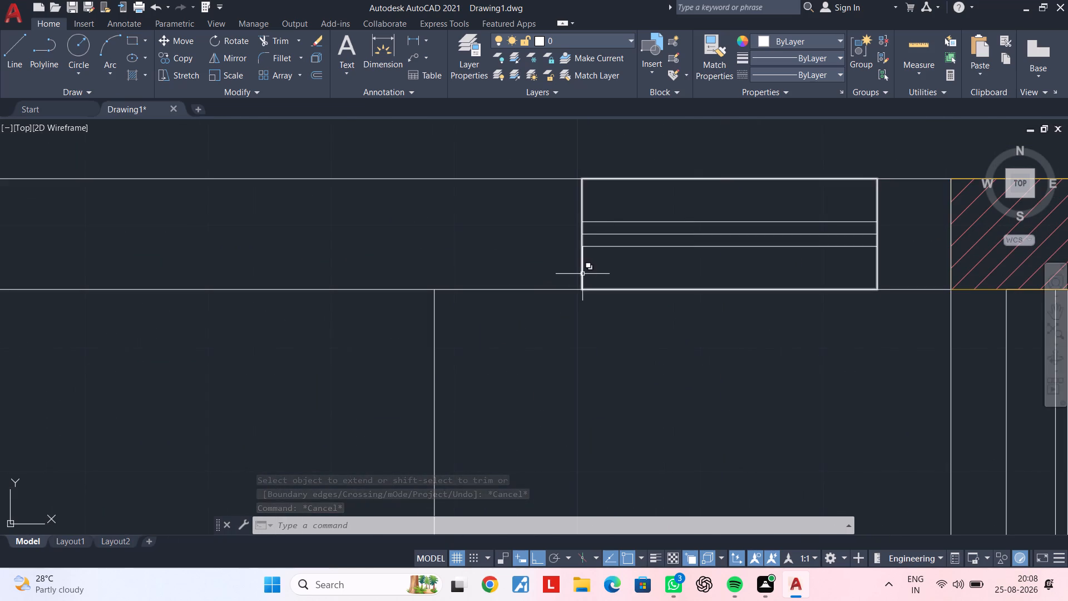
left_click(582, 274)
left_click(581, 235)
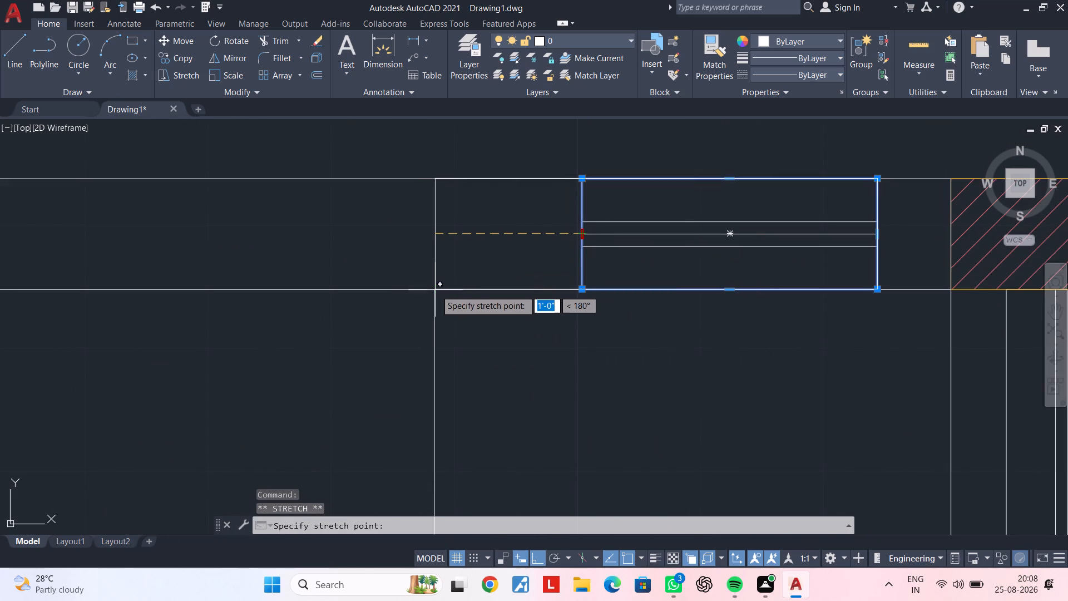
left_click(435, 242)
key("Escape")
middle_click_drag(494, 248, 548, 249)
key("Escape")
key("Escape")
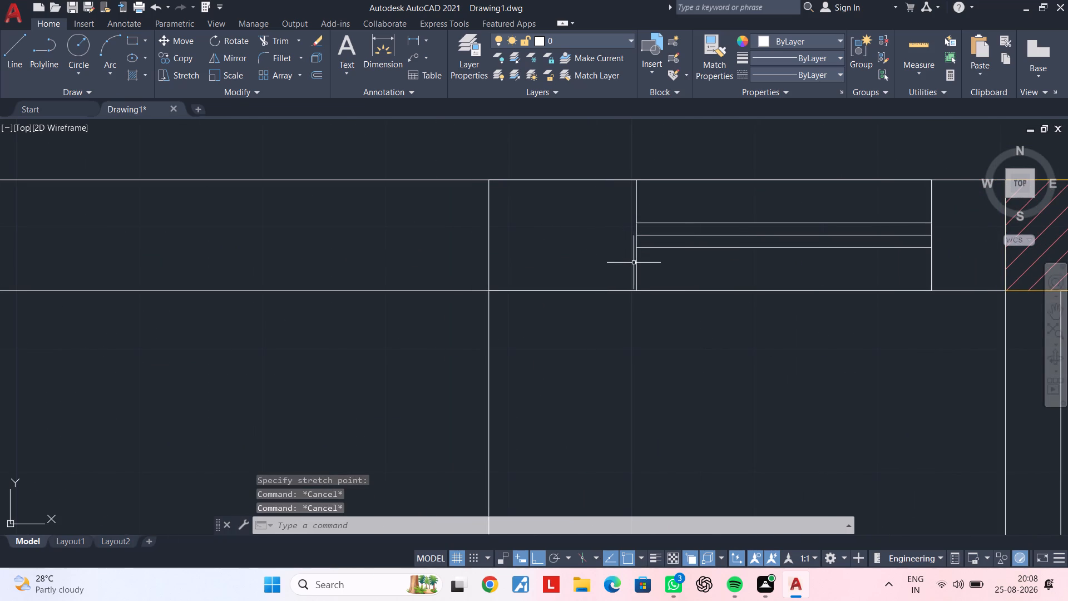
Move the eastern window's leftover inner end line west onto the stretched outline's west edge.
left_click(637, 263)
type("m")
key("space")
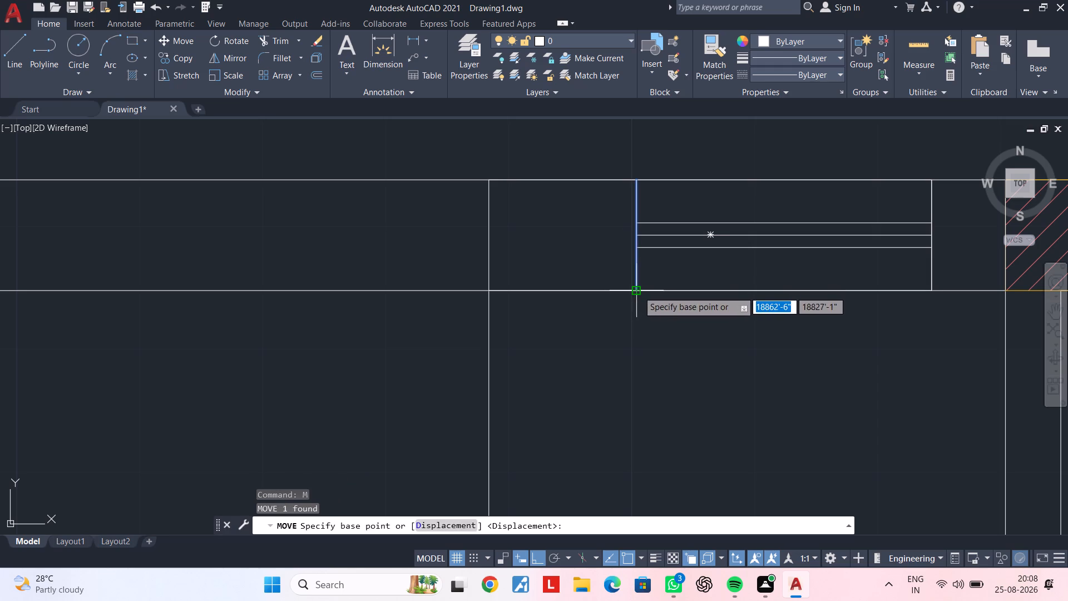
left_click(638, 291)
left_click(491, 290)
key("Escape")
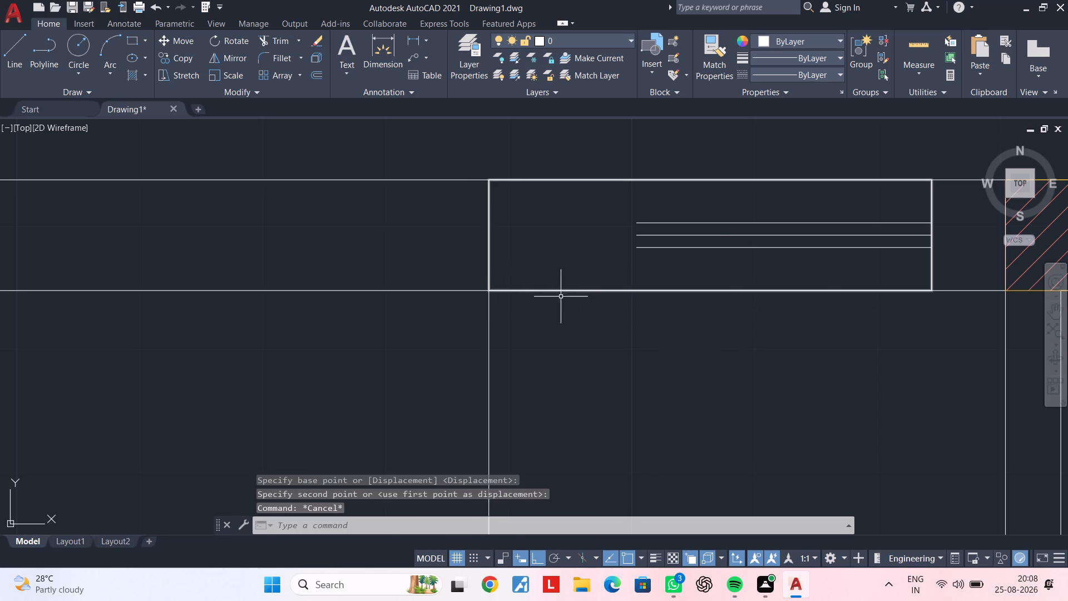
Extend the eastern window's three glazing lines to the outline's new west edge.
middle_click_drag(561, 311, 531, 349)
key("Escape")
key("Escape")
type("ex")
key("space")
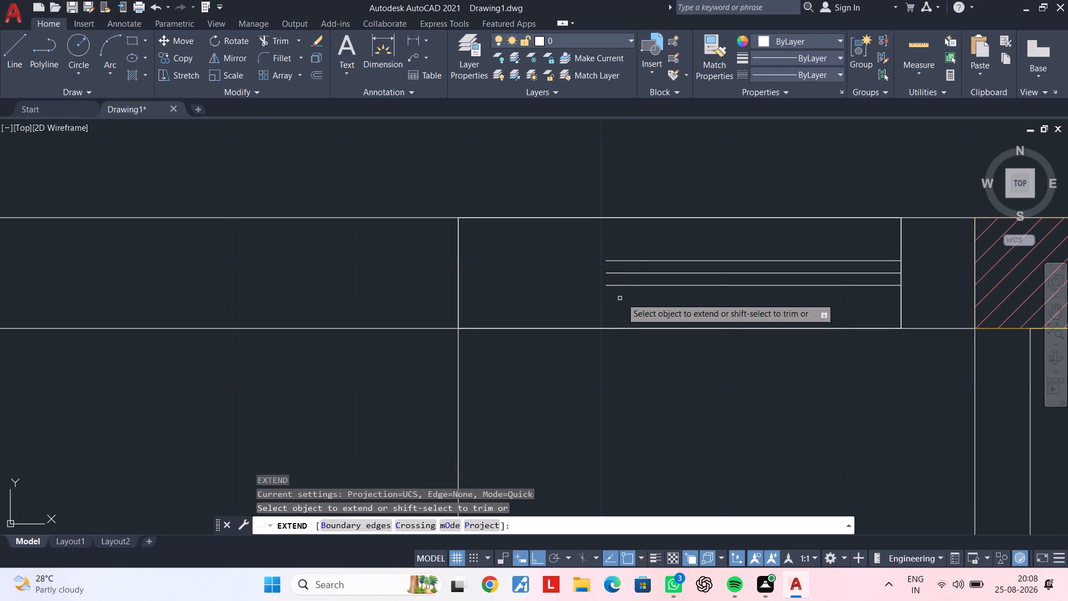
left_click(640, 296)
left_click(644, 253)
key("Escape")
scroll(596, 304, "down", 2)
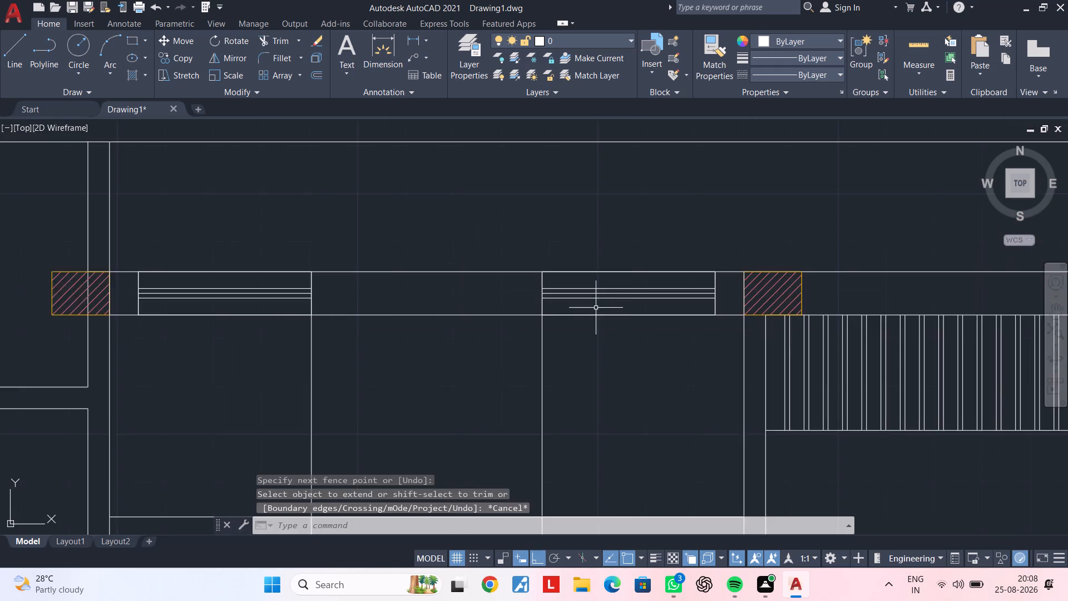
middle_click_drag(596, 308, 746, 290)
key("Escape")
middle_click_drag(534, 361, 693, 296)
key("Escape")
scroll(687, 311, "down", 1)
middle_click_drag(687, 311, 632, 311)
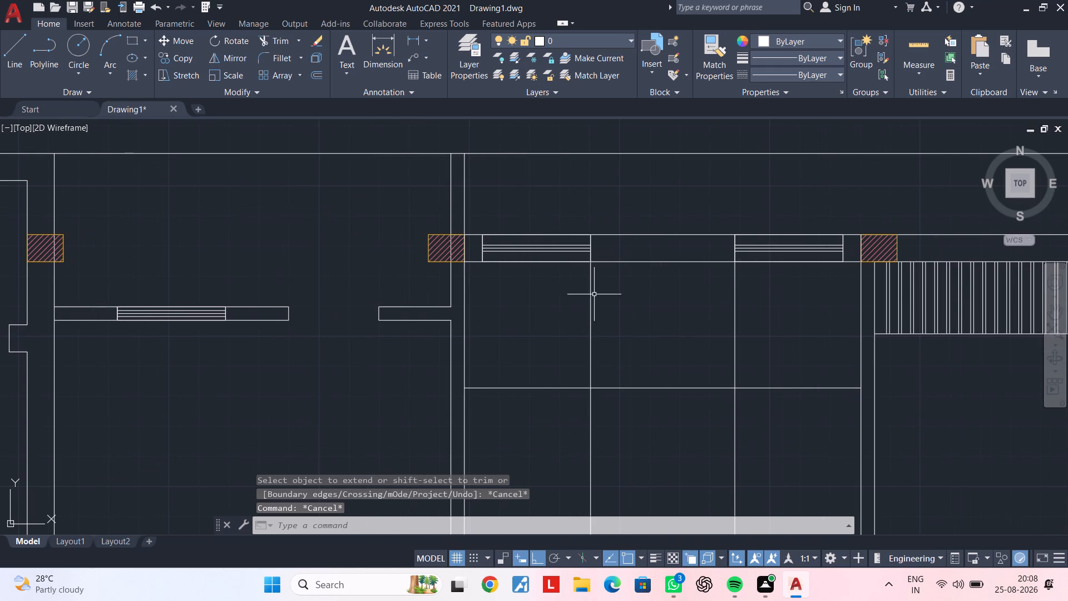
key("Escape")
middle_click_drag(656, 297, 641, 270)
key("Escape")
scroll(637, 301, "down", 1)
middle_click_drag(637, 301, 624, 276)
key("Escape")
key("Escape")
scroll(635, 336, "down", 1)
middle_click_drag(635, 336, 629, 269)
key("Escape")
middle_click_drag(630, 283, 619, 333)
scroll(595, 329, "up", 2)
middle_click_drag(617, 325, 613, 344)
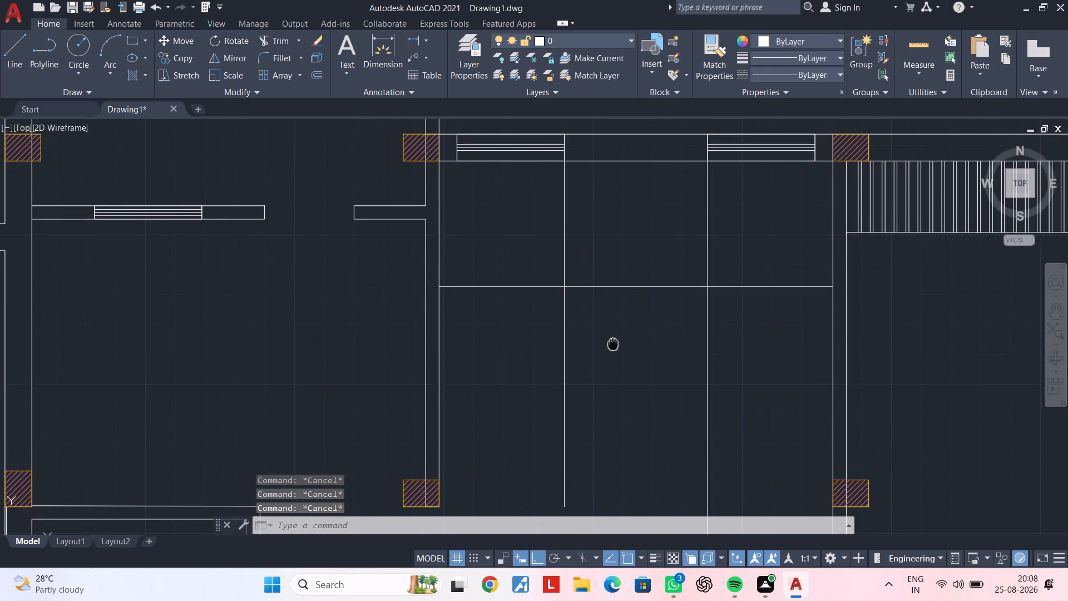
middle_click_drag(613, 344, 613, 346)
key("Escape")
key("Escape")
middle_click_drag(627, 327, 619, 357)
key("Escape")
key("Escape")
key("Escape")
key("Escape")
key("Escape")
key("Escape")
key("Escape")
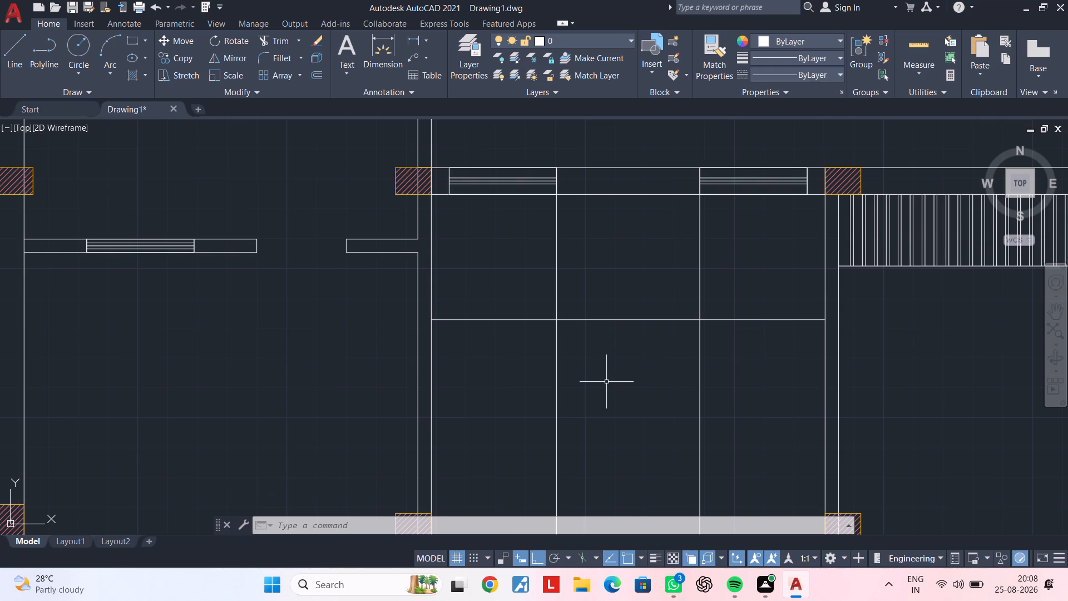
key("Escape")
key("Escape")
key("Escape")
Offset the middle room's horizontal line 6" north, its eastern vertical line 6" east and its western vertical line 6" west.
type("of 6\"")
key("Return")
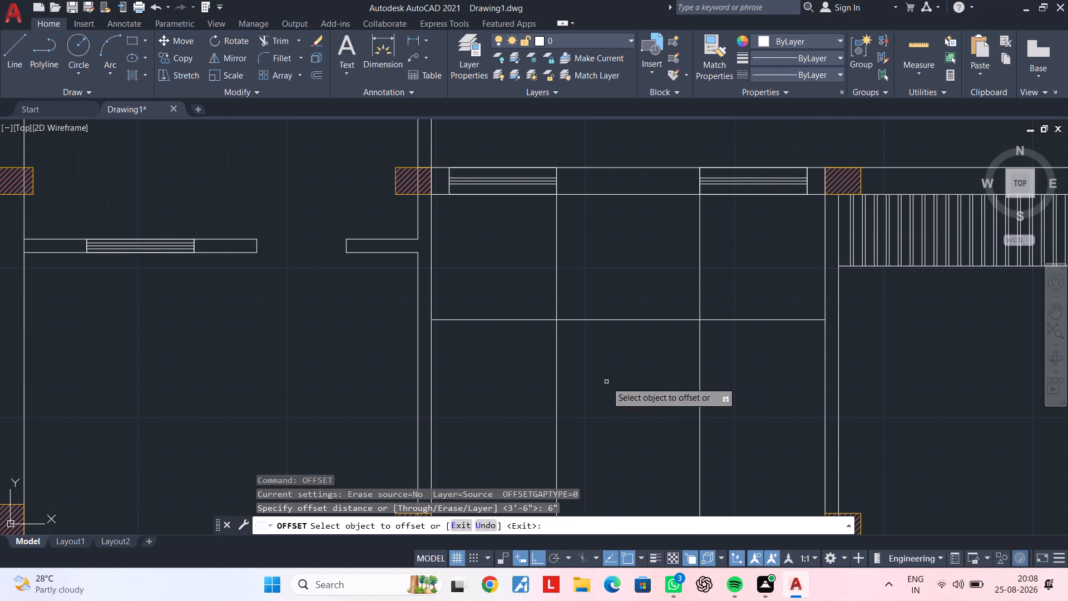
left_click(646, 318)
left_click(646, 294)
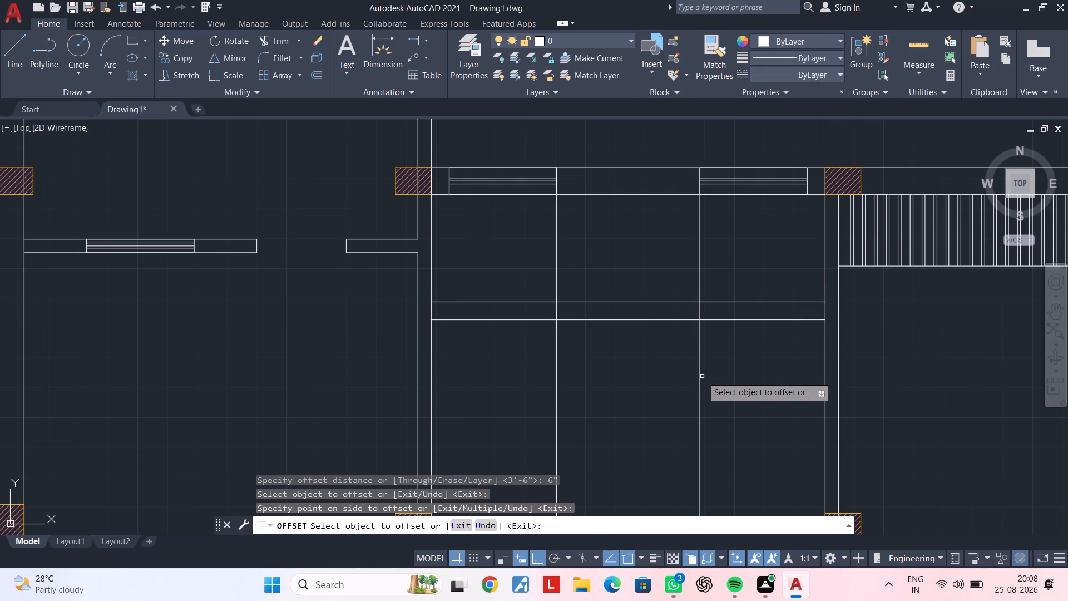
left_click(701, 376)
left_click(737, 376)
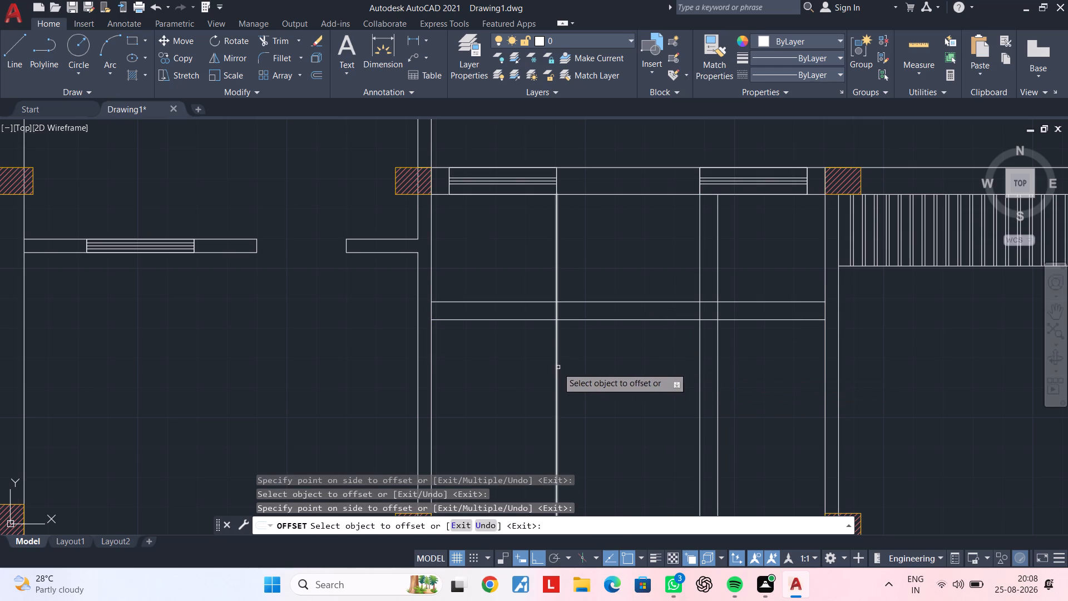
left_click(557, 367)
left_click(522, 367)
key("Escape")
key("Escape")
Start trimming the crossing offset lines in the middle room.
middle_click_drag(598, 350, 566, 393)
key("Escape")
key("Escape")
key("Escape")
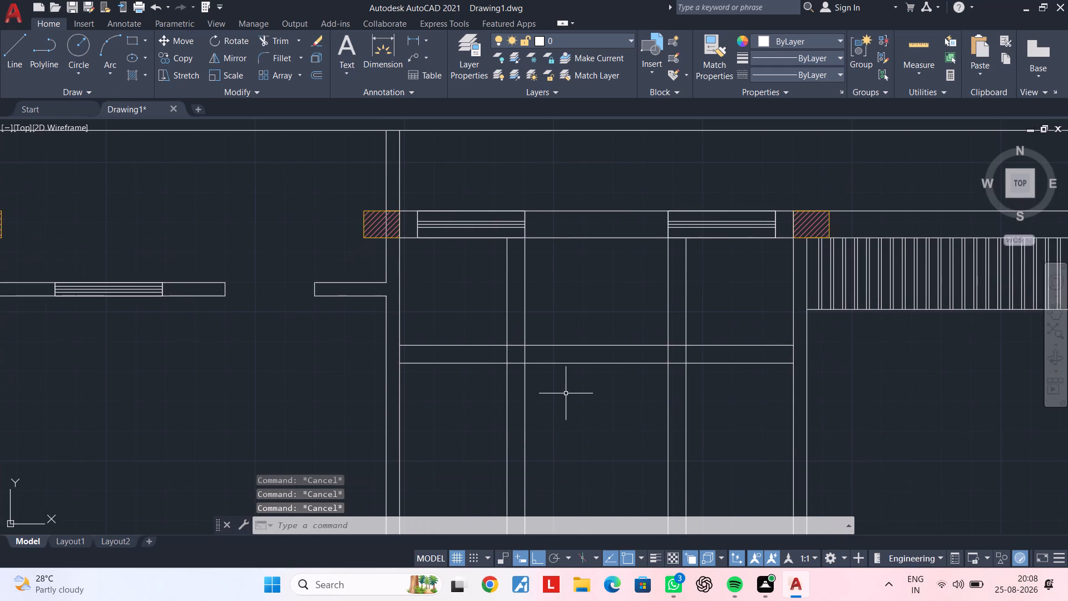
key("Escape")
key("Escape")
key("t")
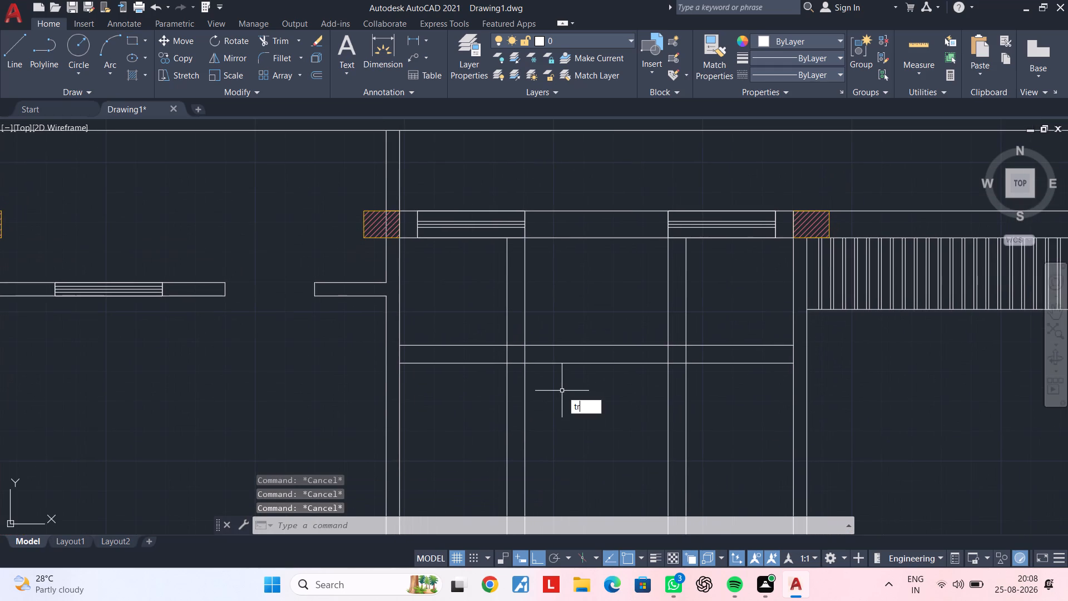
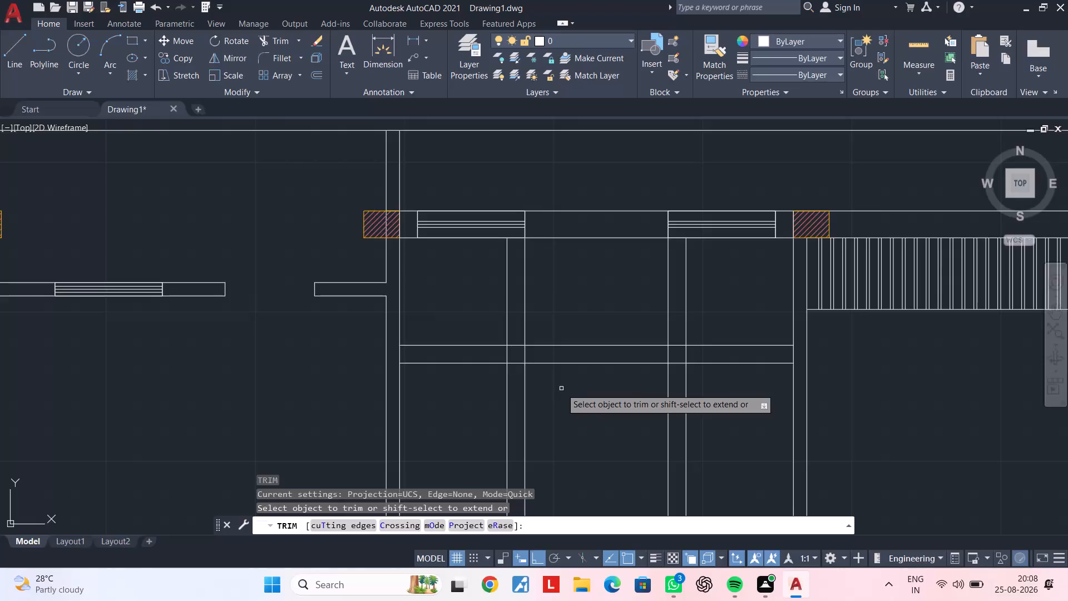
Trim the middle room's lower horizontal line outside the two inner verticals, and those verticals' pieces between the two horizontal lines.
left_click(526, 354)
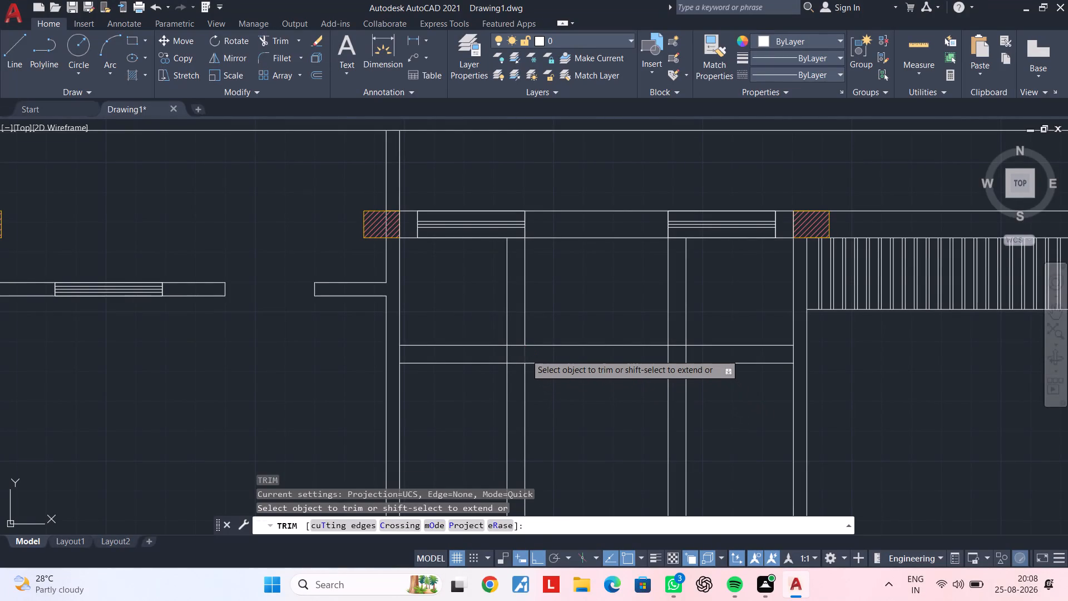
left_click(518, 361)
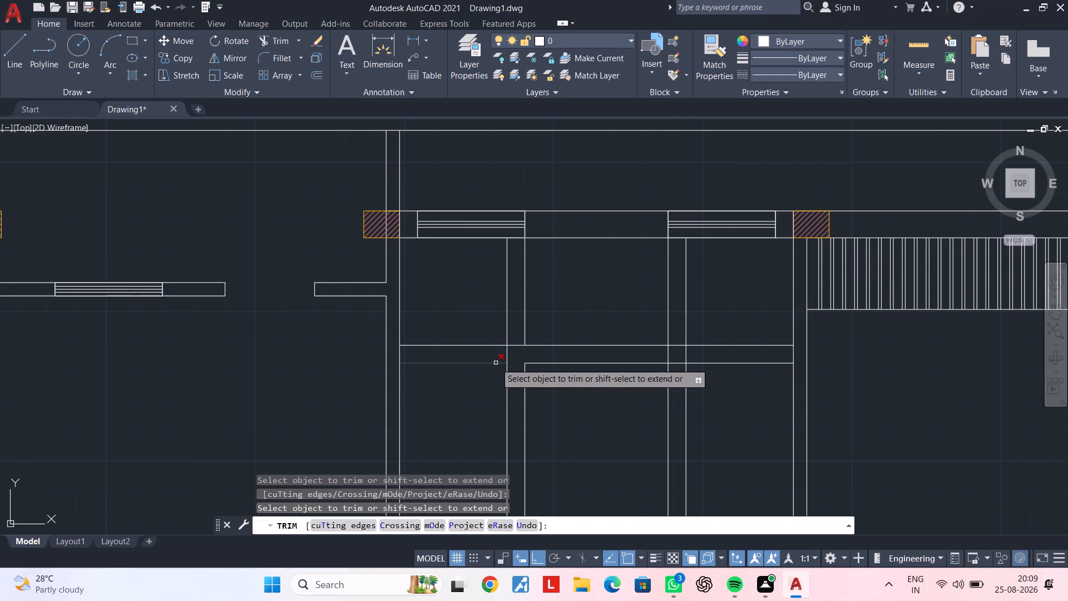
left_click(496, 363)
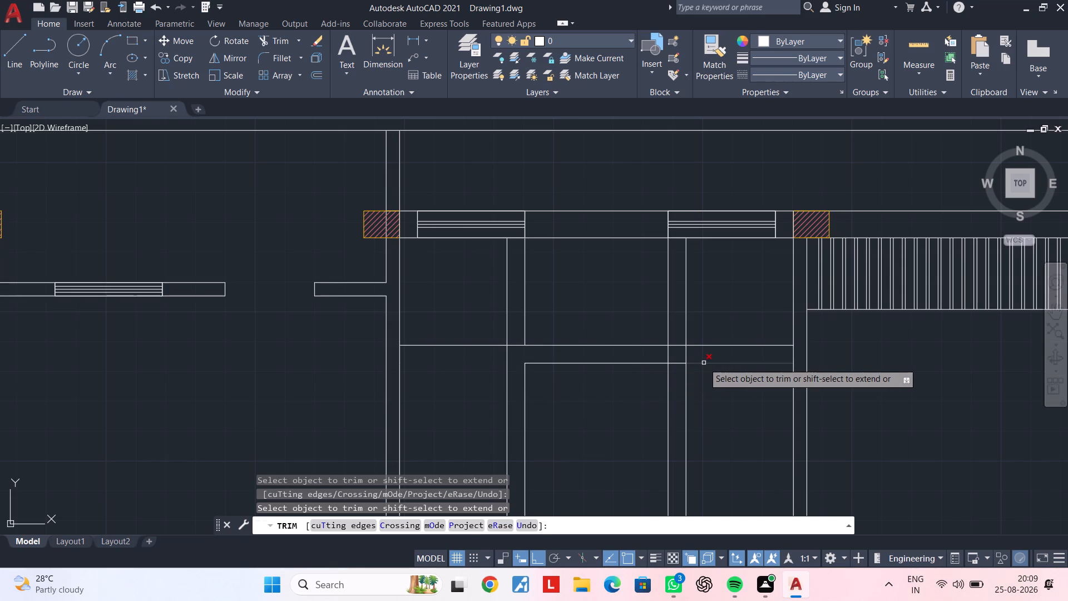
left_click(704, 363)
left_click(674, 363)
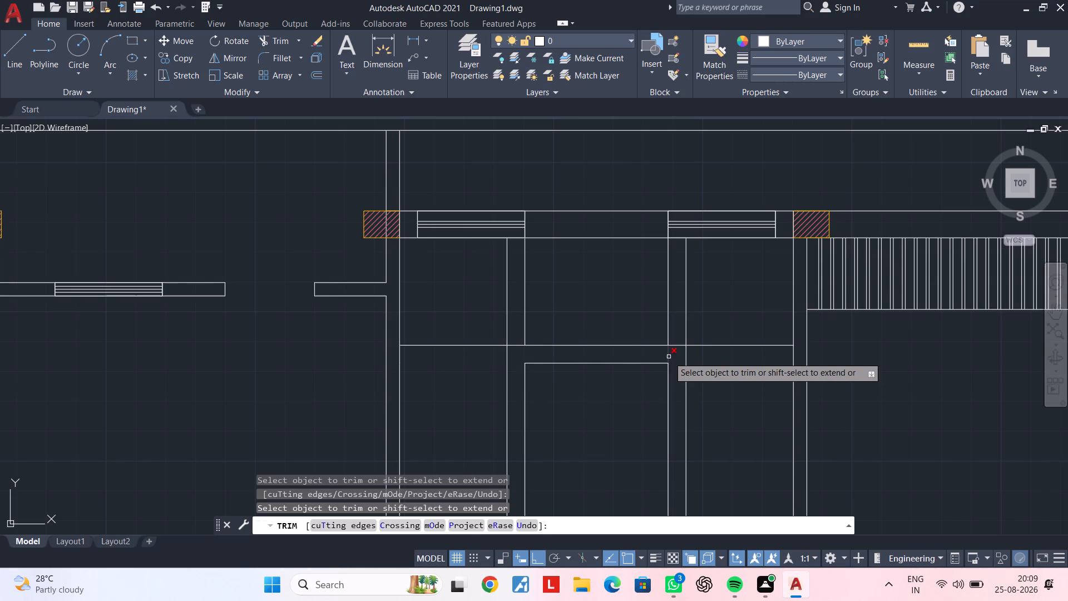
left_click(669, 357)
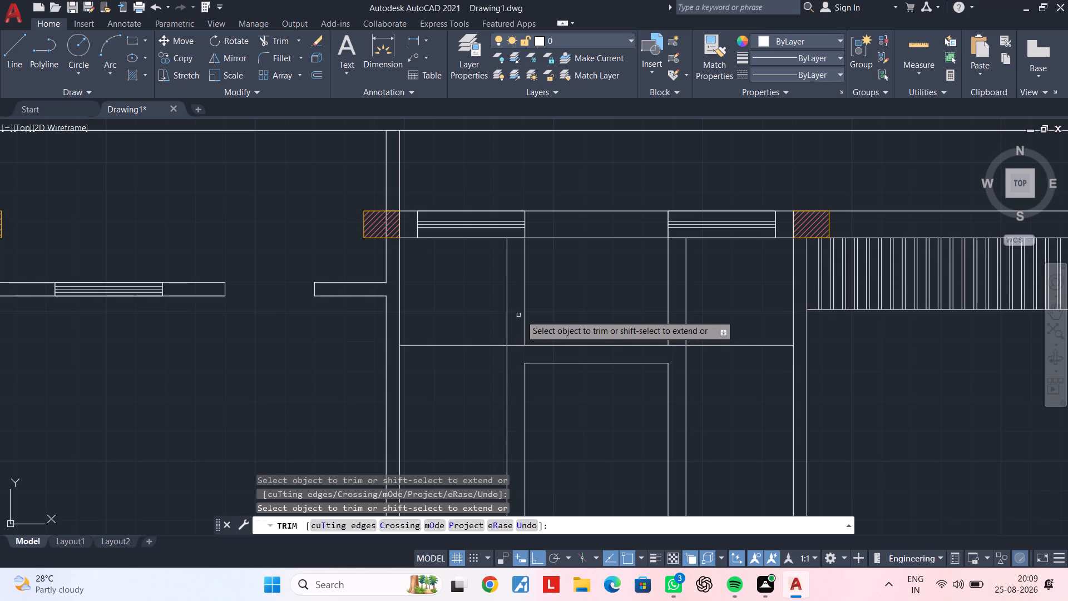
key("Escape")
key("Escape")
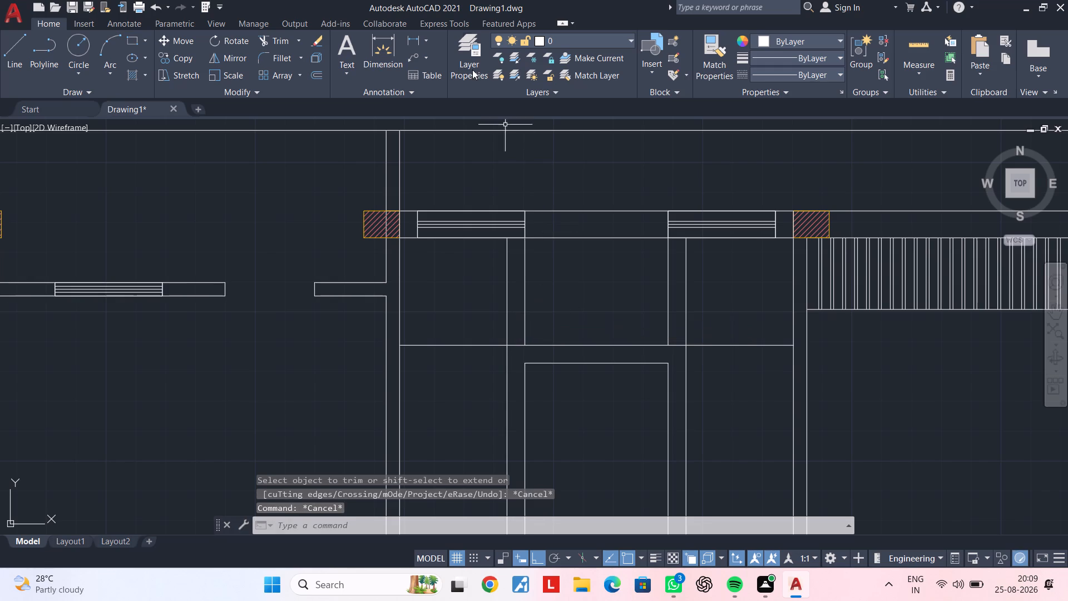
key("Escape")
Measure from the western north window's west edge to the western partition's outer vertical line along the wall's south face.
left_click(418, 39)
scroll(436, 238, "up", 2)
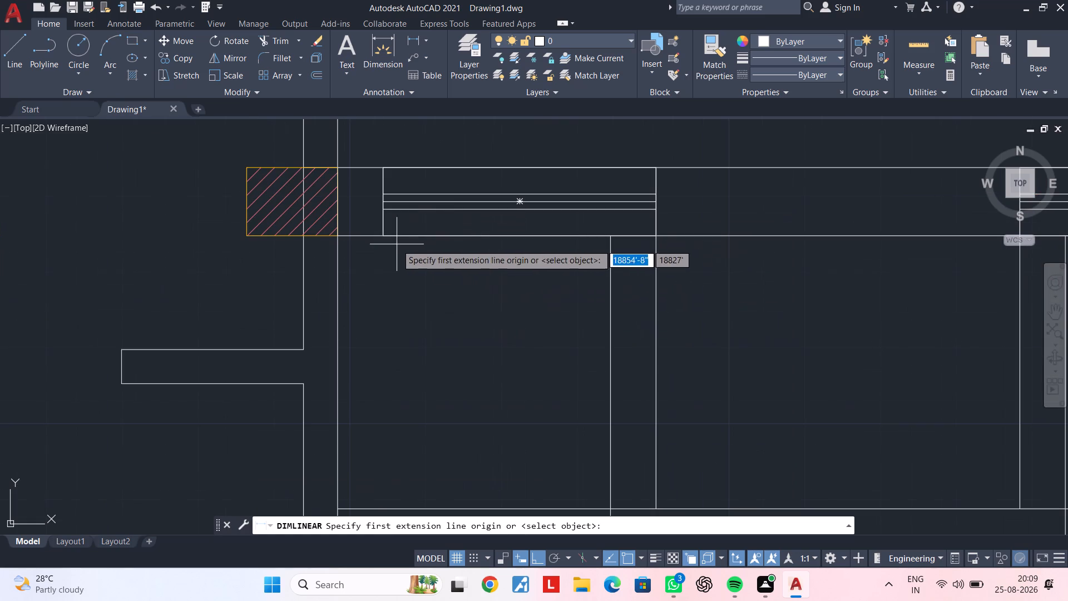
left_click(386, 234)
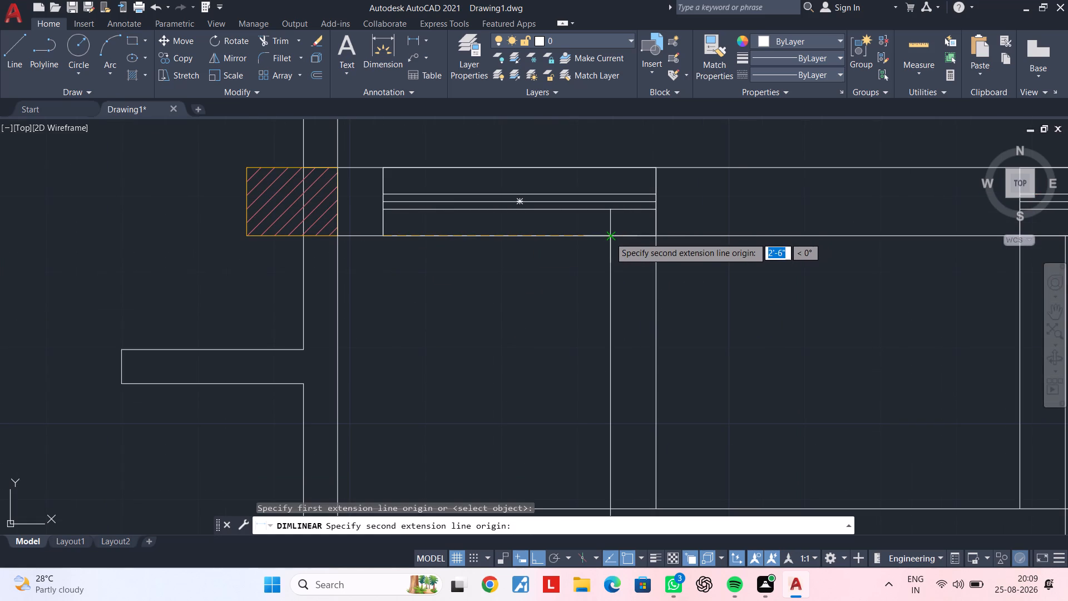
left_click(610, 237)
key("Escape")
key("Escape")
Trim away the two inner vertical lines between the north wall and the upper horizontal partition line.
scroll(604, 300, "down", 1)
middle_click_drag(601, 308, 599, 335)
scroll(599, 335, "down", 1)
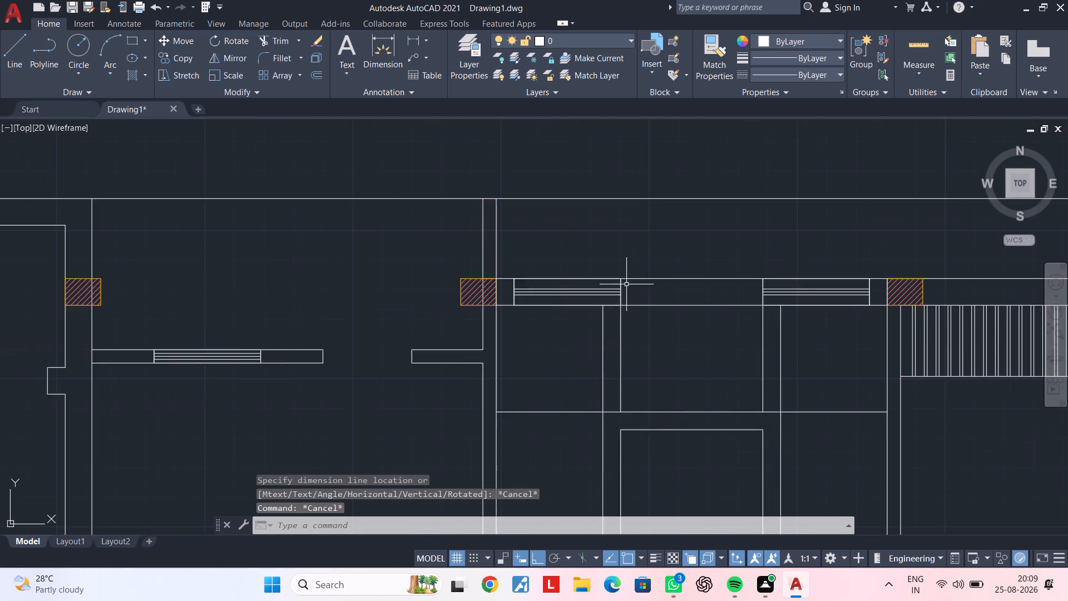
scroll(626, 280, "up", 2)
middle_click_drag(644, 294, 693, 260)
key("Escape")
scroll(700, 293, "down", 1)
middle_click_drag(703, 288, 707, 246)
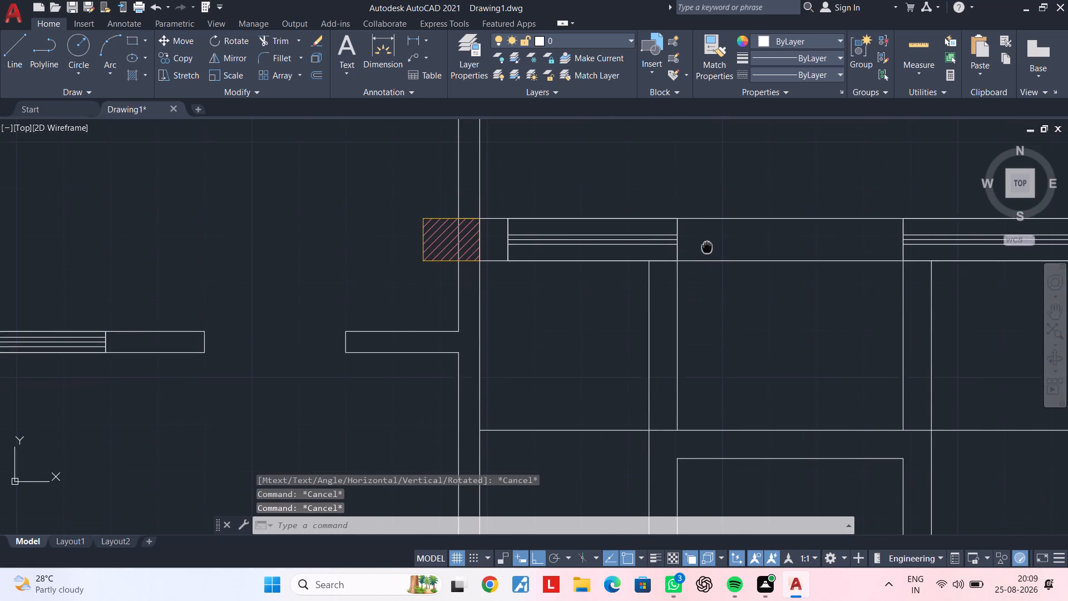
middle_click_drag(707, 246, 707, 243)
middle_click_drag(724, 319, 701, 275)
key("Escape")
key("Escape")
type("tr")
key("space")
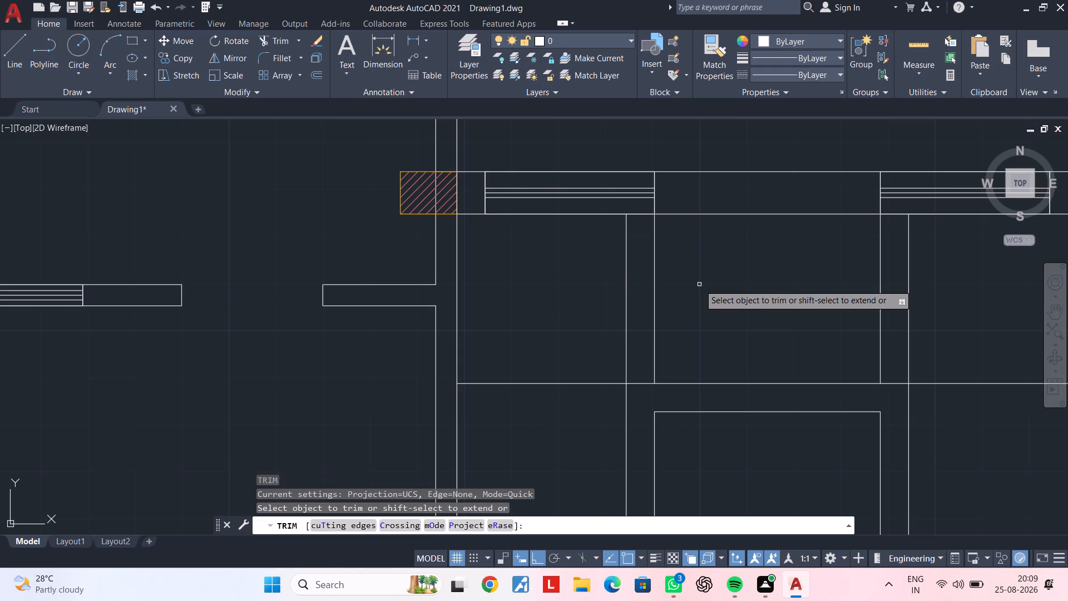
scroll(712, 328, "down", 2)
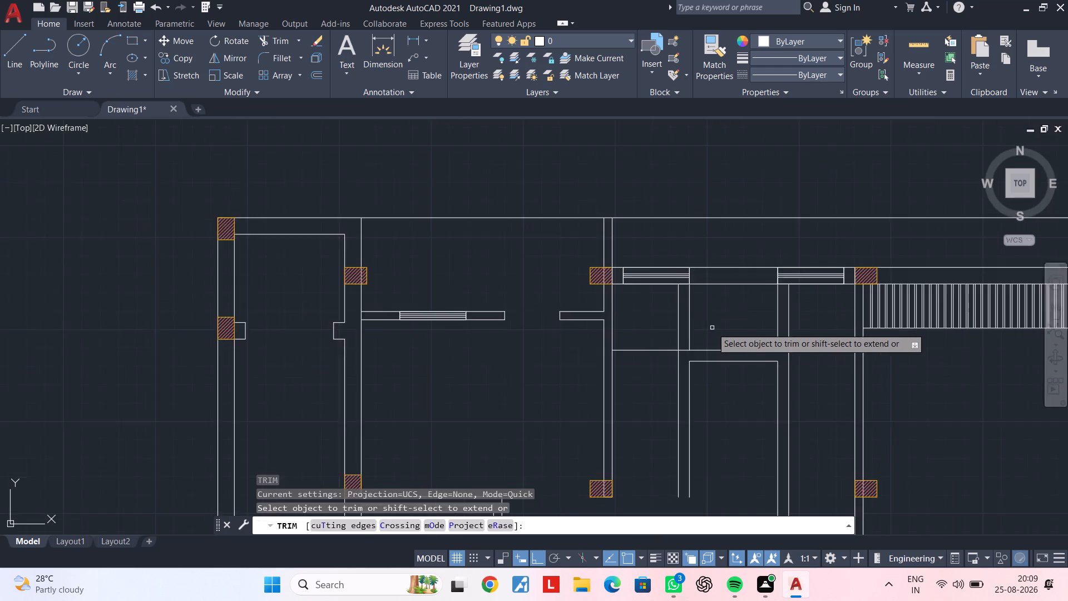
middle_click_drag(713, 328, 632, 322)
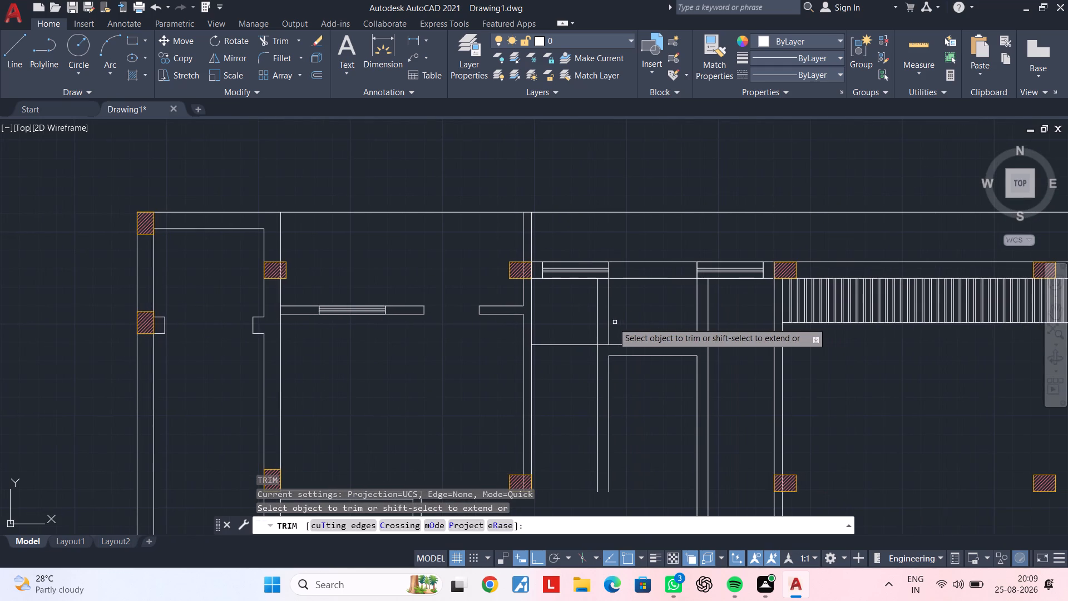
left_click(609, 322)
left_click(695, 322)
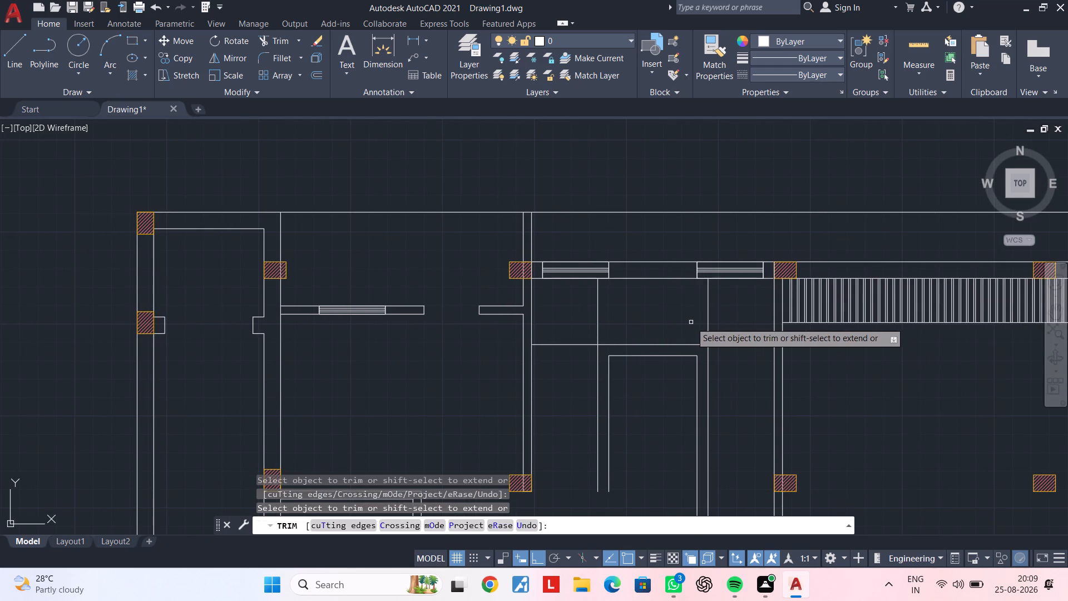
key("Escape")
key("Escape")
middle_click_drag(681, 321, 751, 331)
key("Escape")
middle_click_drag(710, 327, 678, 327)
key("Escape")
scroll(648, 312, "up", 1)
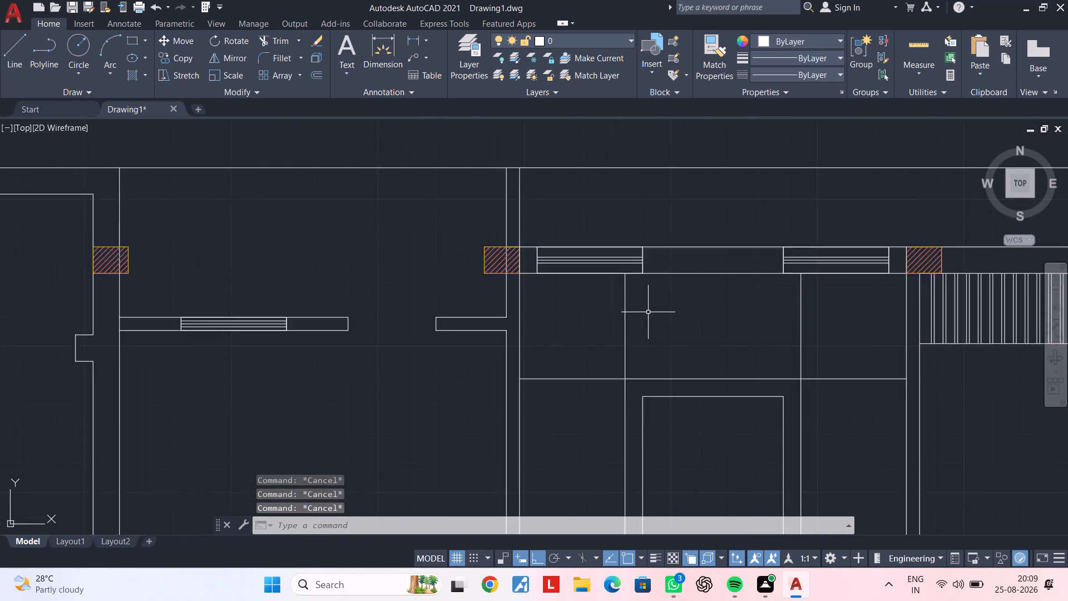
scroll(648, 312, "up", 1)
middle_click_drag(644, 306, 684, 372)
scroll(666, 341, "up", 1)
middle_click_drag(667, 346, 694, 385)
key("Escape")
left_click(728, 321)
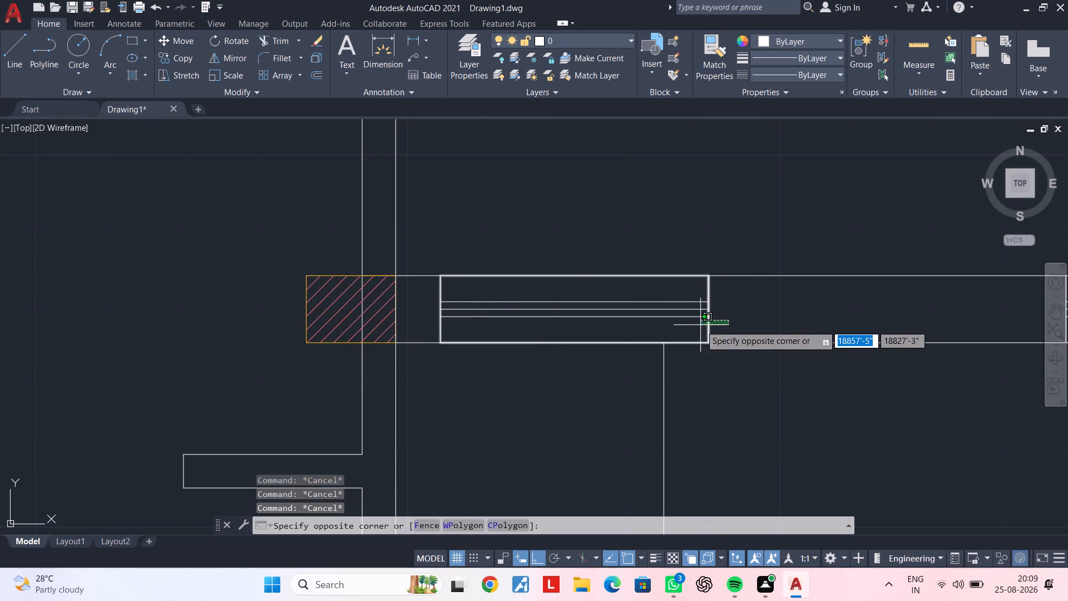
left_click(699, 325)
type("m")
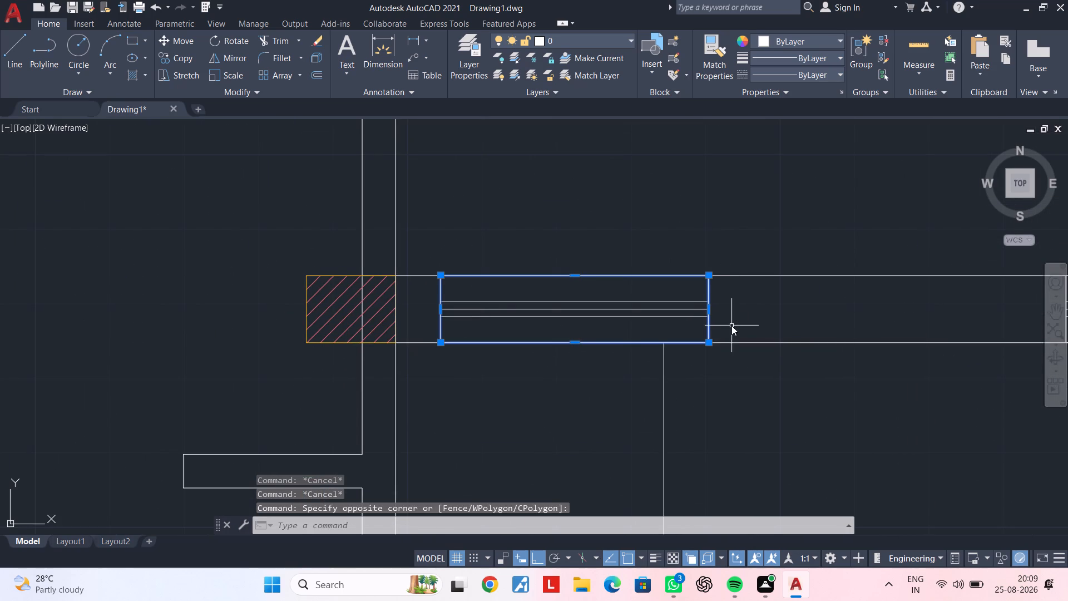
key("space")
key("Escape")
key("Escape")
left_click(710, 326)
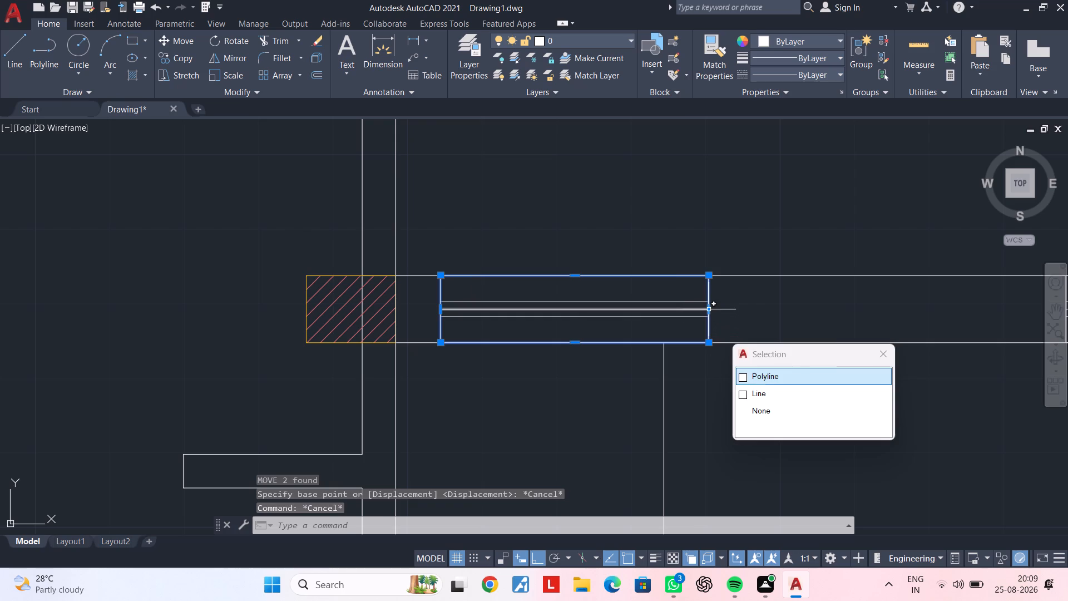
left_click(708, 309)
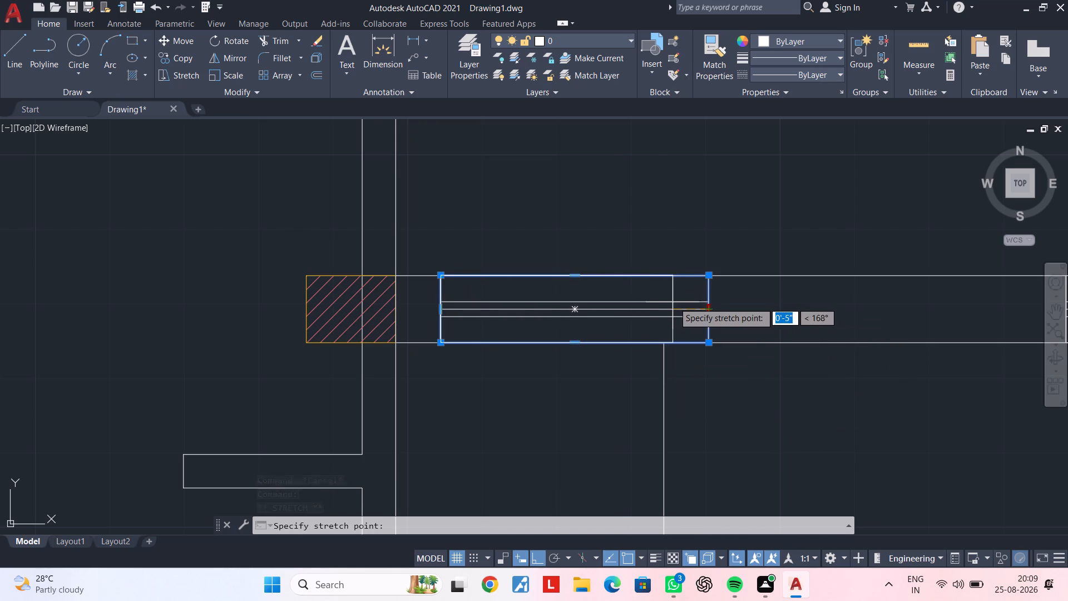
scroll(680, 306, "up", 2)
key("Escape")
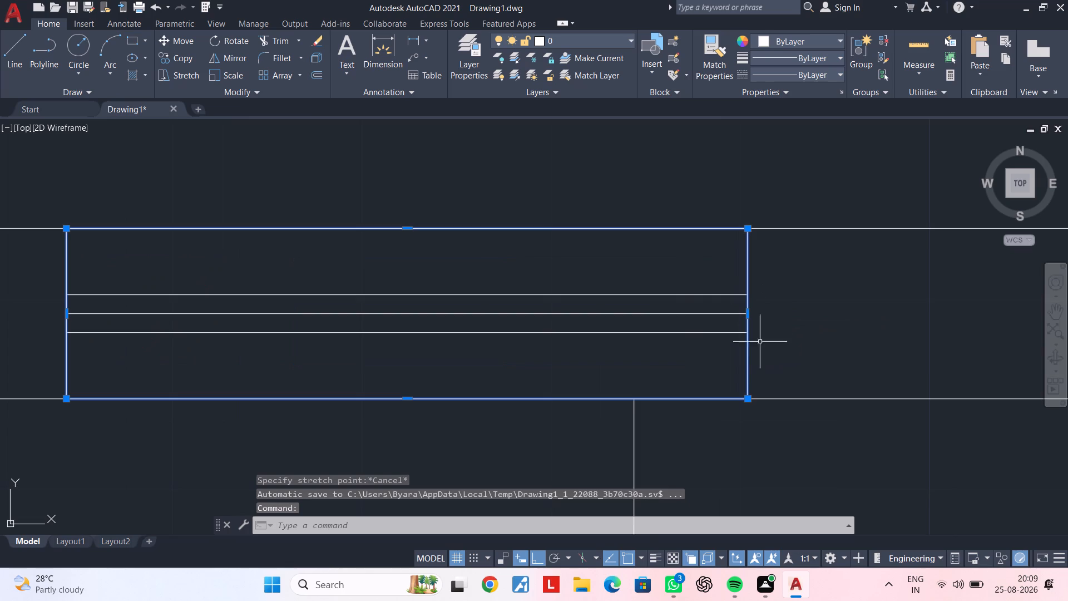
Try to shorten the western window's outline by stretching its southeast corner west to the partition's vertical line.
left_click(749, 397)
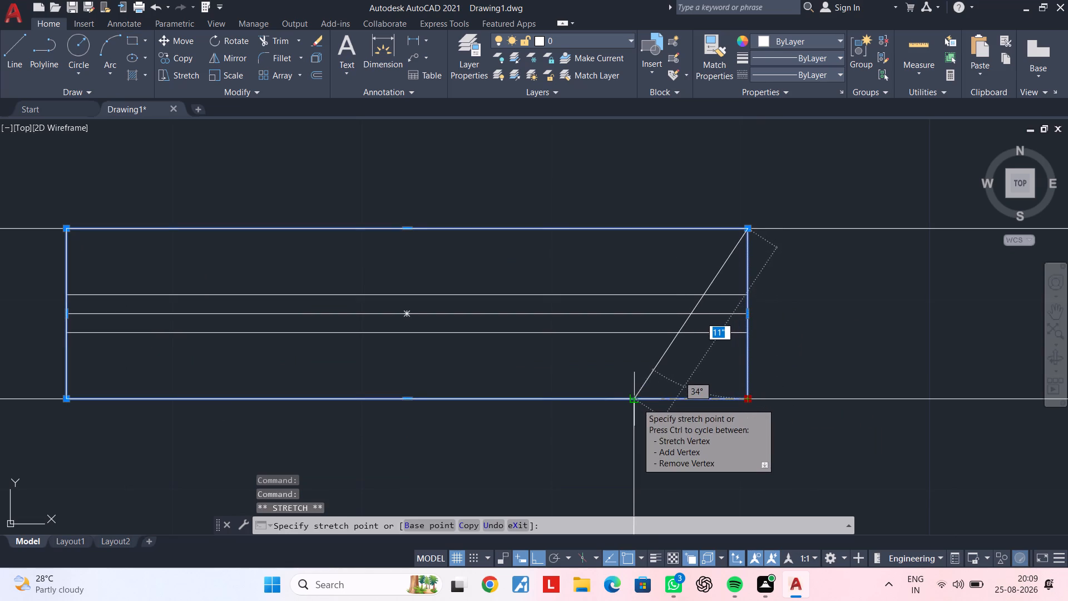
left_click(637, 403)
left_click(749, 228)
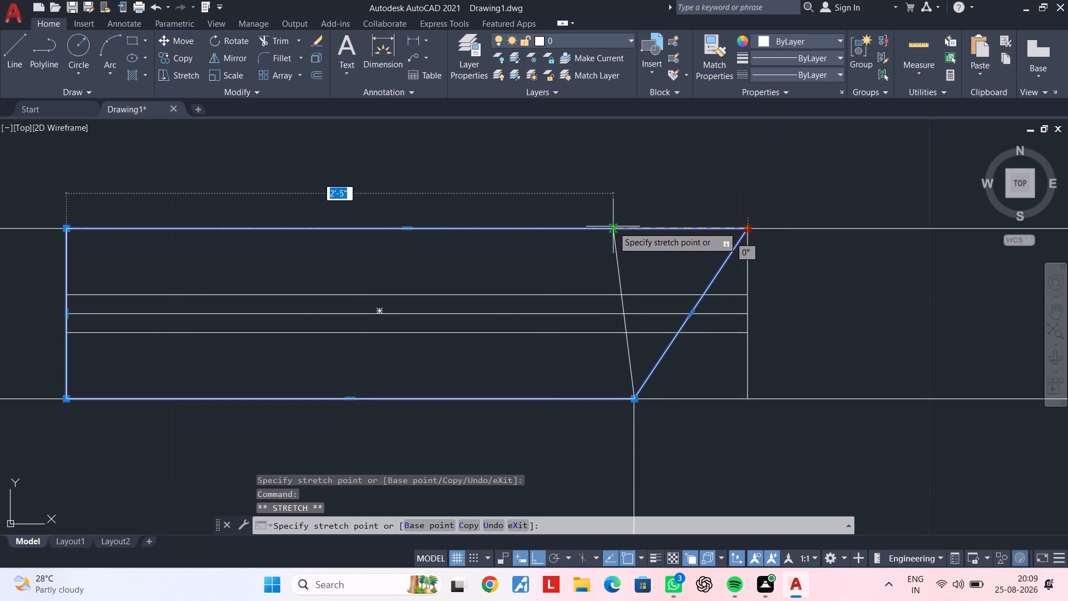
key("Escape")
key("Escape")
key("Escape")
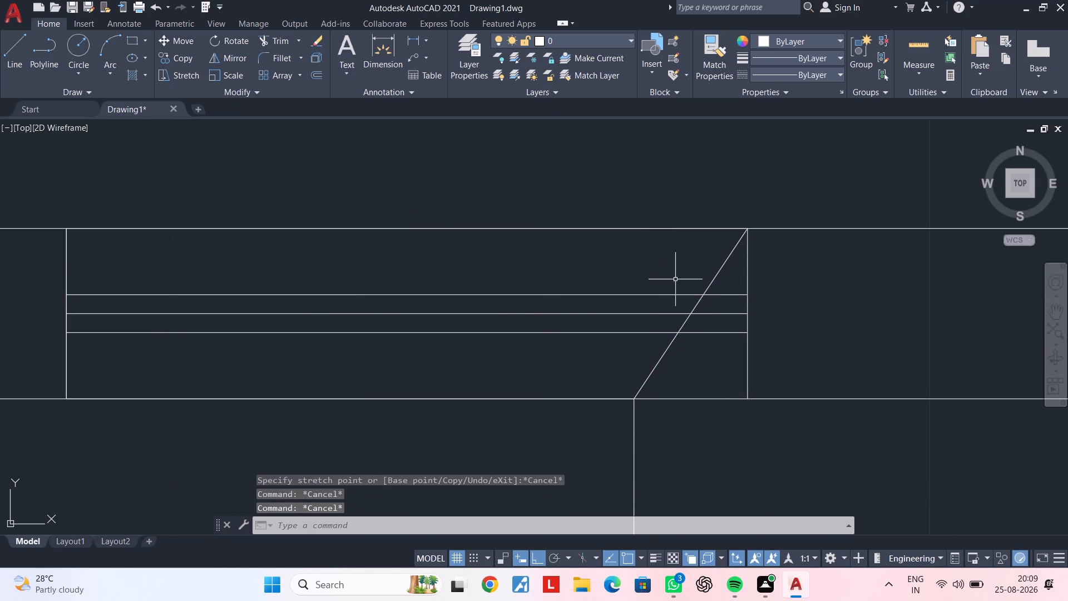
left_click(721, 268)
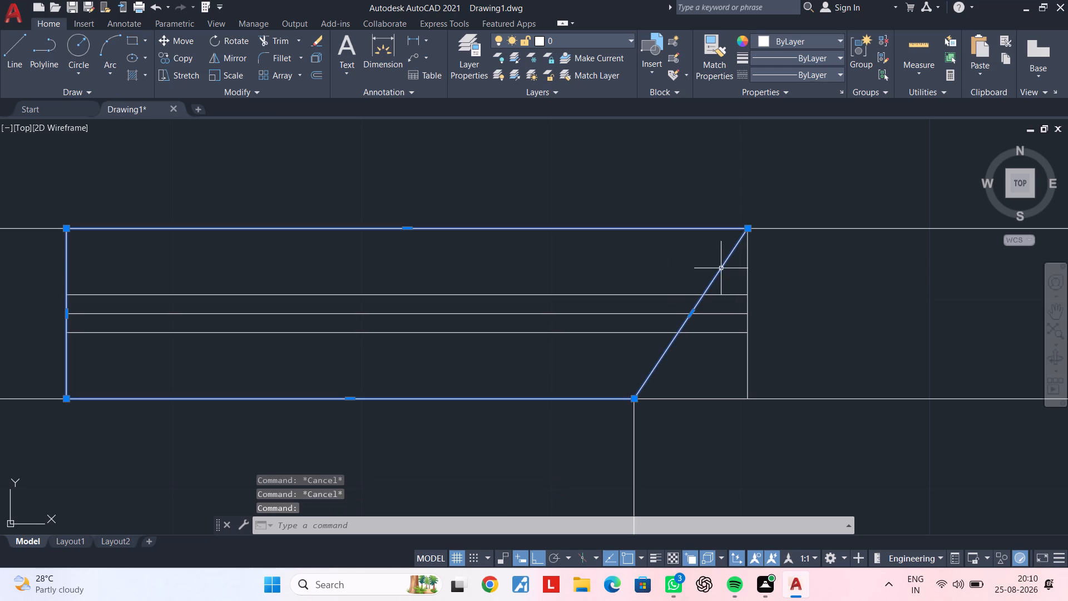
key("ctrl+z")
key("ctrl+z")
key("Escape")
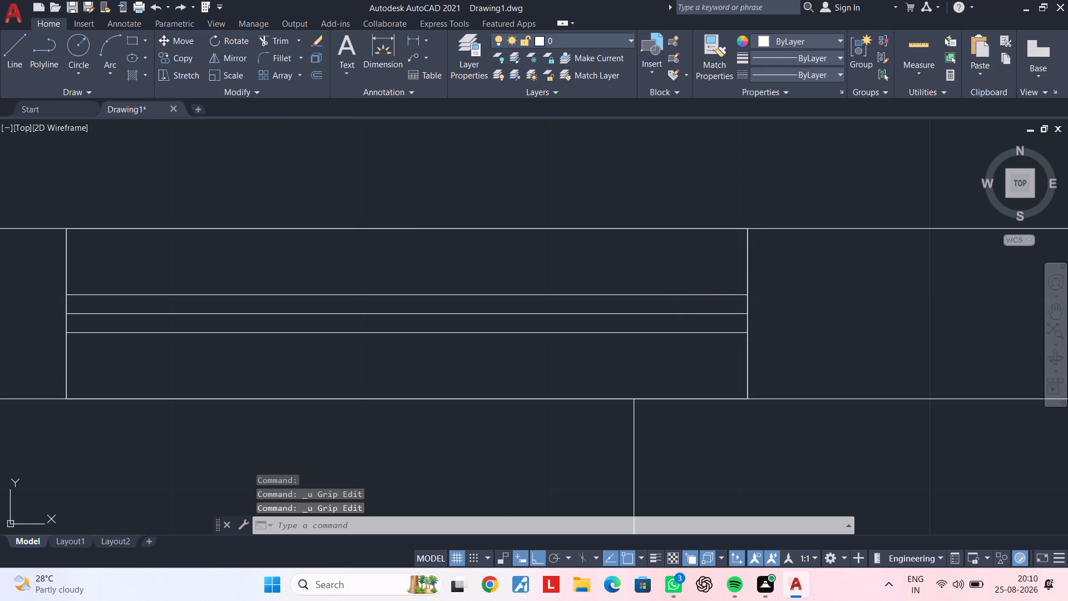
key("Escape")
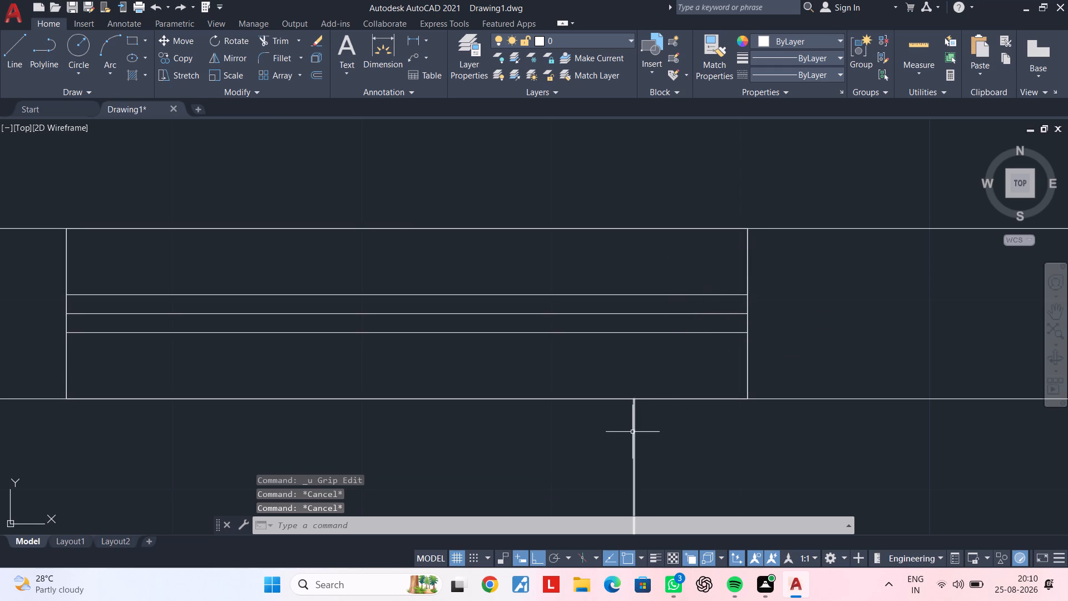
Extend the western vertical partition line to the wall's north face as a guide and stretch the western window outline's east edge onto it.
left_click(632, 432)
left_click(635, 400)
left_click(636, 228)
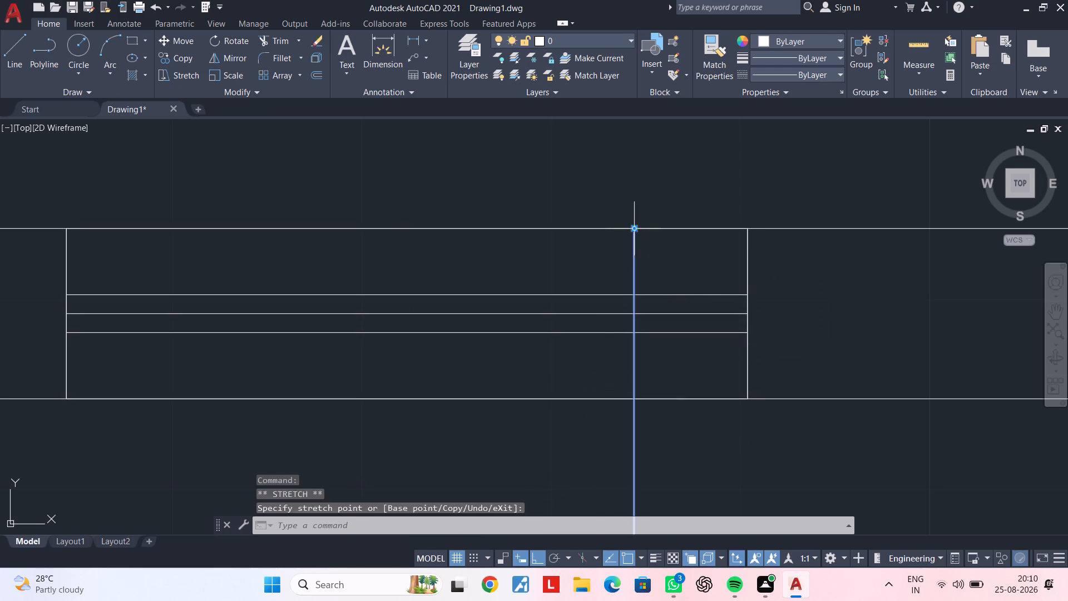
key("Escape")
left_click(746, 260)
left_click(749, 316)
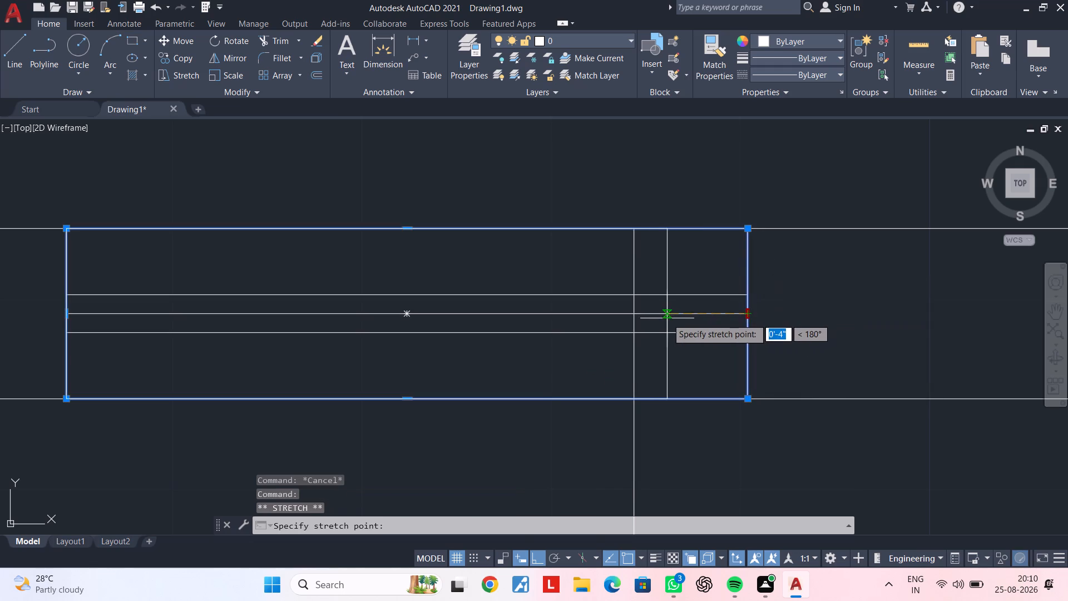
left_click(636, 316)
key("Escape")
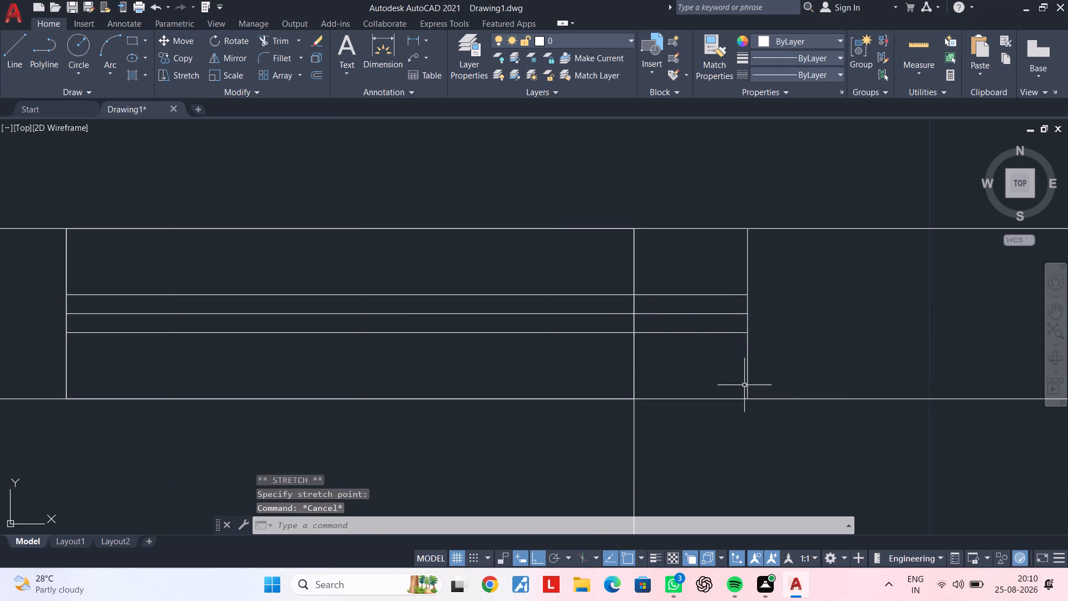
Shorten the western vertical partition line's north end back to the wall's south face.
left_click(635, 252)
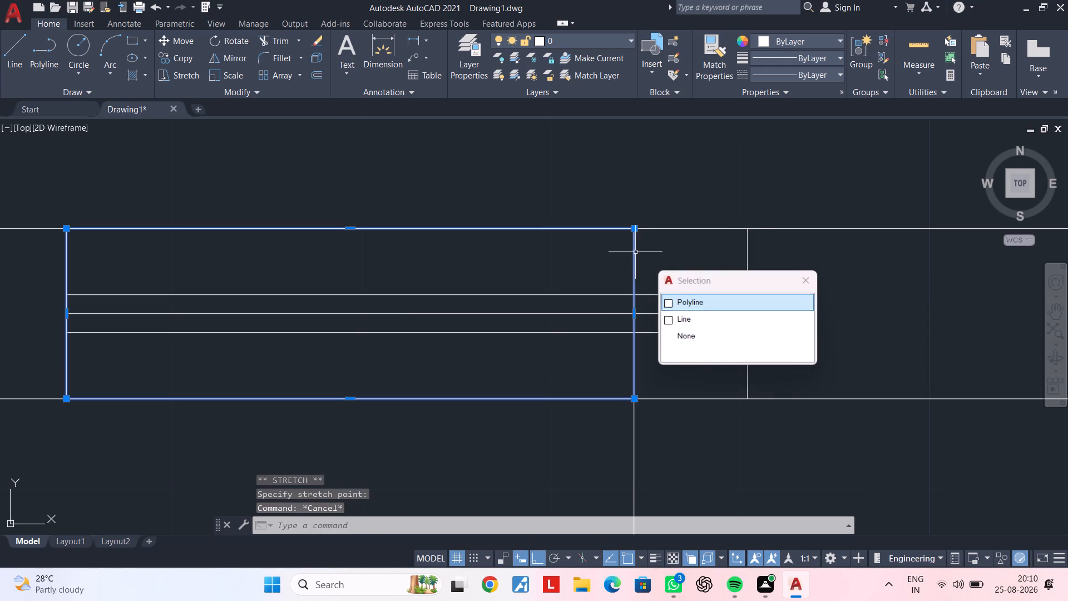
left_click(720, 320)
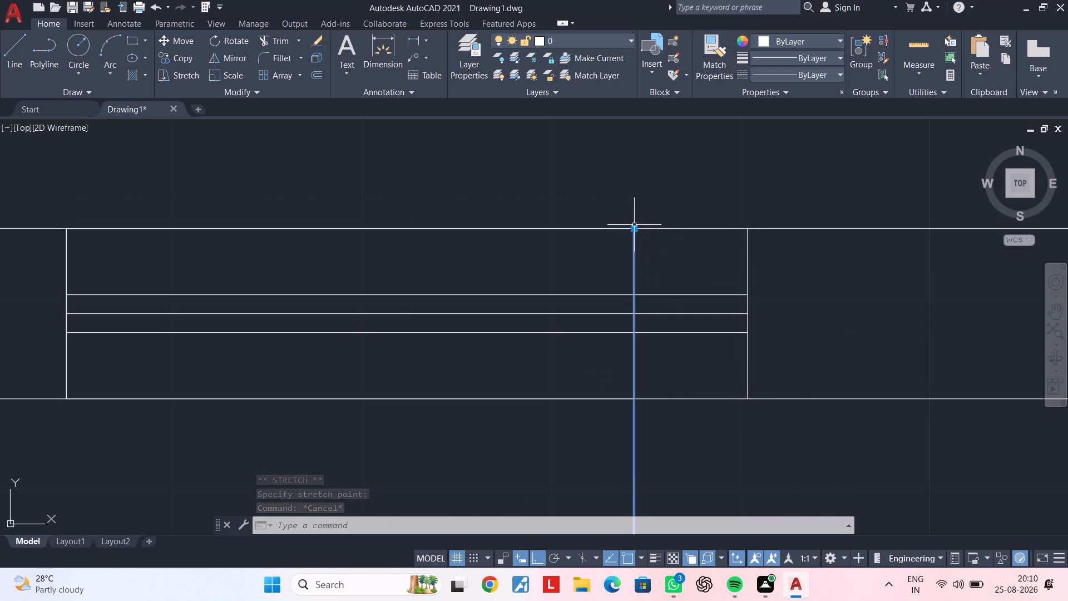
left_click(634, 225)
key("Escape")
left_click(636, 231)
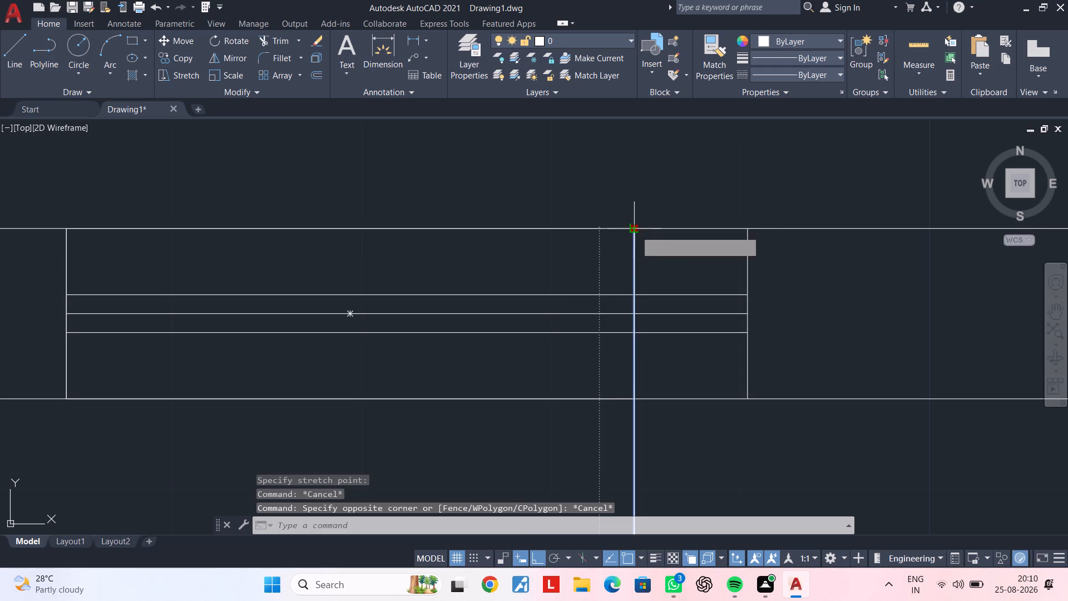
left_click(637, 401)
key("Escape")
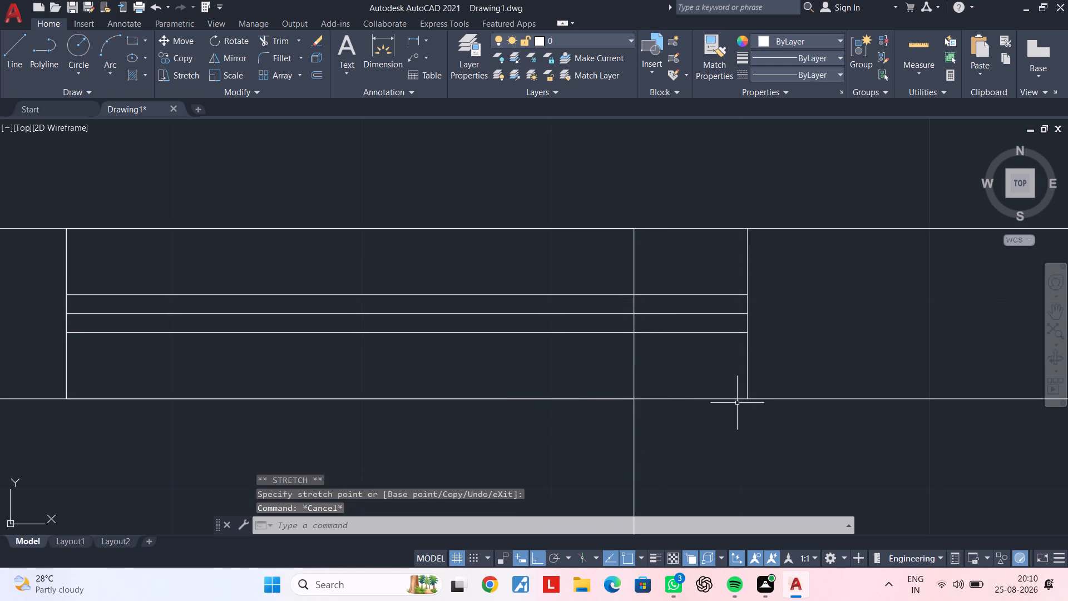
Move the western window's leftover east end line west onto the western partition's vertical line.
middle_click_drag(737, 402, 713, 403)
key("Escape")
left_click(725, 364)
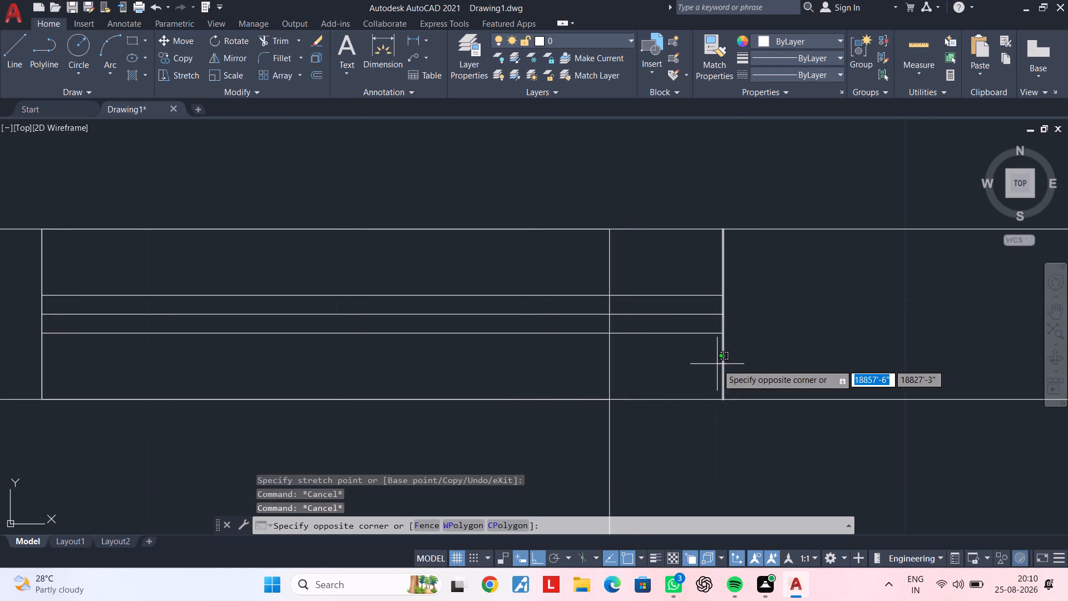
left_click(717, 364)
key("m")
key("space")
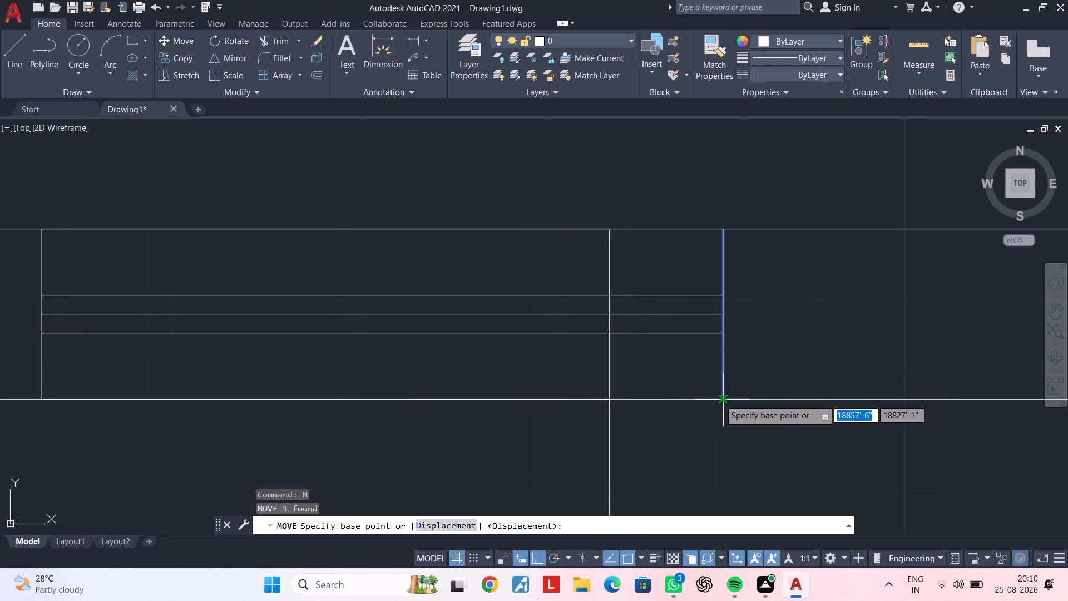
left_click(719, 400)
left_click(609, 400)
key("Escape")
key("Escape")
middle_click_drag(689, 373, 708, 372)
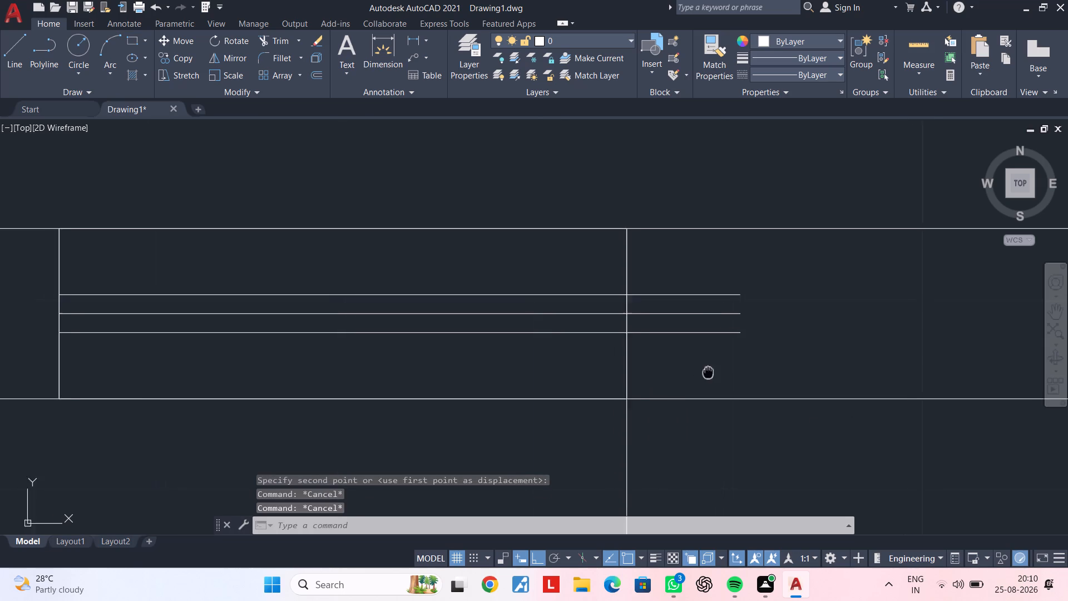
Trim the western window's glazing lines that extend east past its relocated end line.
middle_click_drag(708, 372, 720, 372)
key("Escape")
key("Escape")
key("t")
key("r")
key("space")
left_click(708, 372)
left_click(705, 279)
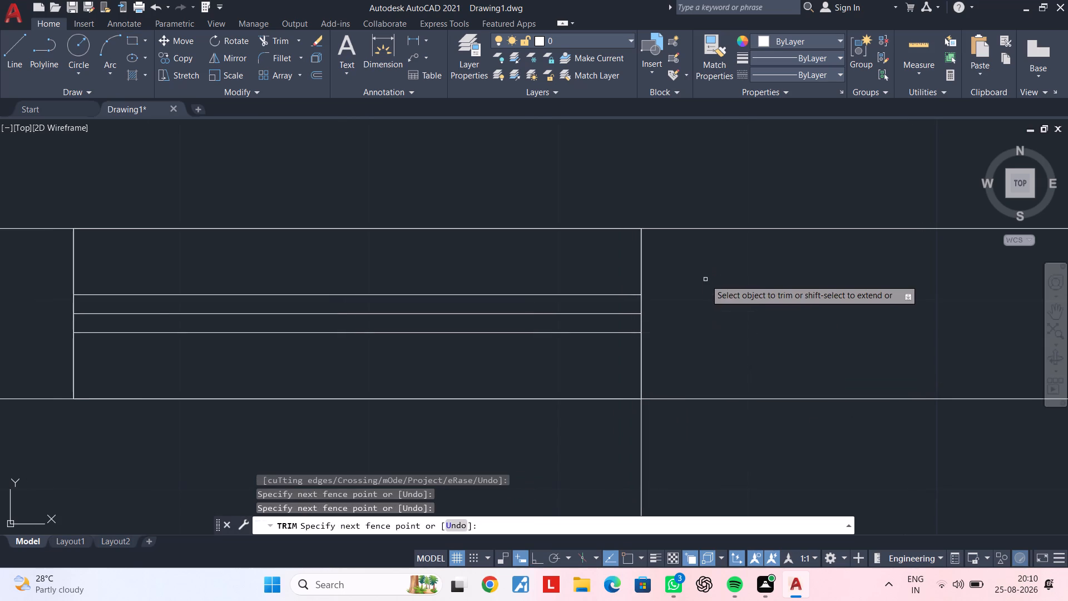
scroll(733, 297, "down", 3)
middle_click_drag(758, 301, 537, 309)
middle_click_drag(632, 312, 473, 322)
scroll(597, 322, "up", 2)
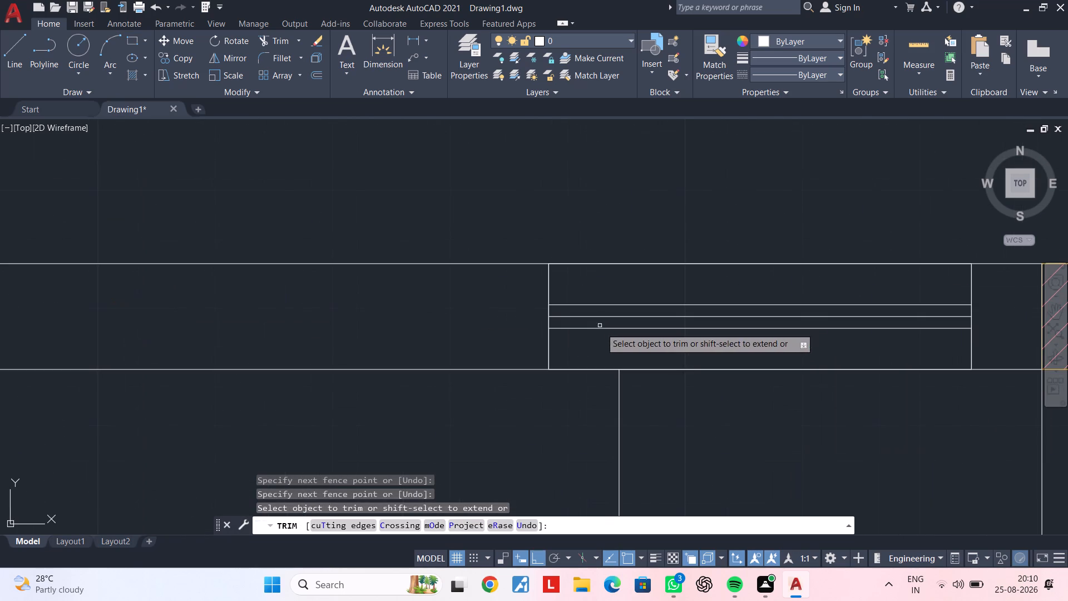
key("Escape")
key("Escape")
Stretch the west edge of the eastern window's outline and its middle glazing line about 6" east toward the partition line.
middle_click_drag(606, 349, 631, 330)
key("Escape")
left_click(573, 333)
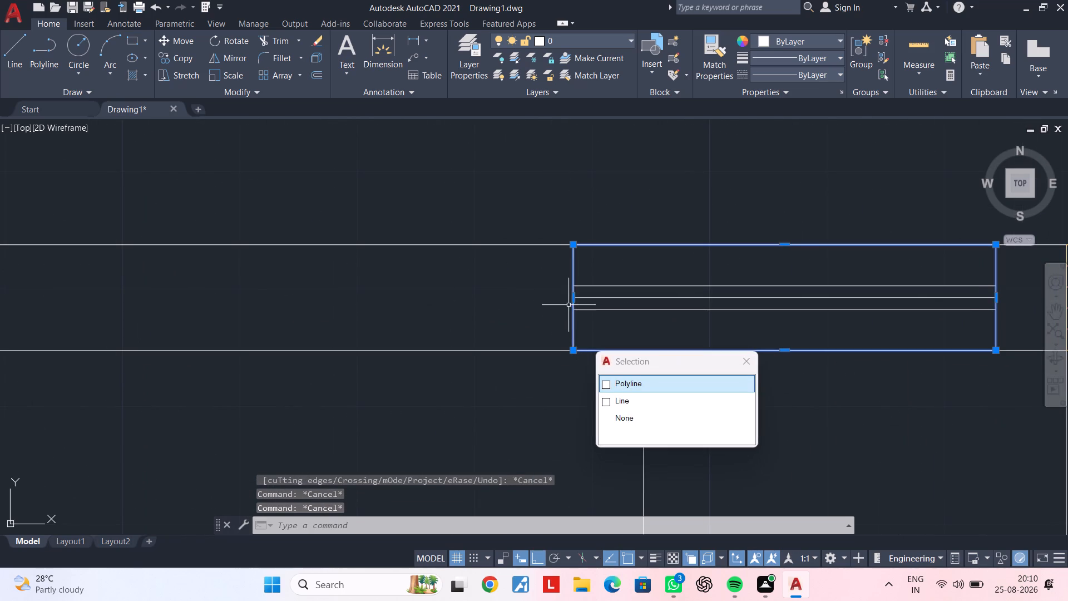
left_click(577, 298)
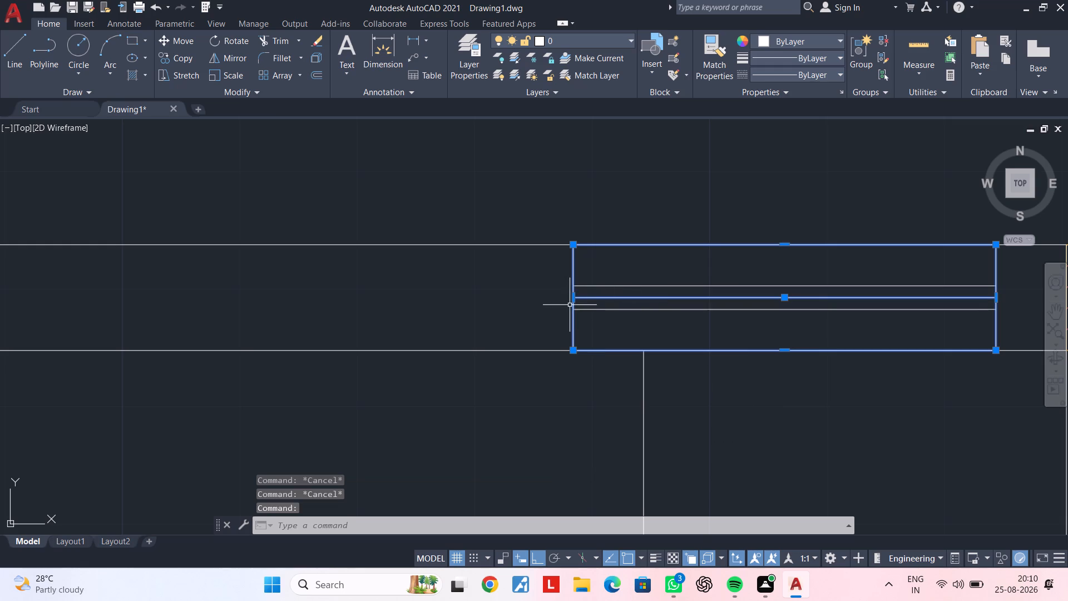
left_click(576, 297)
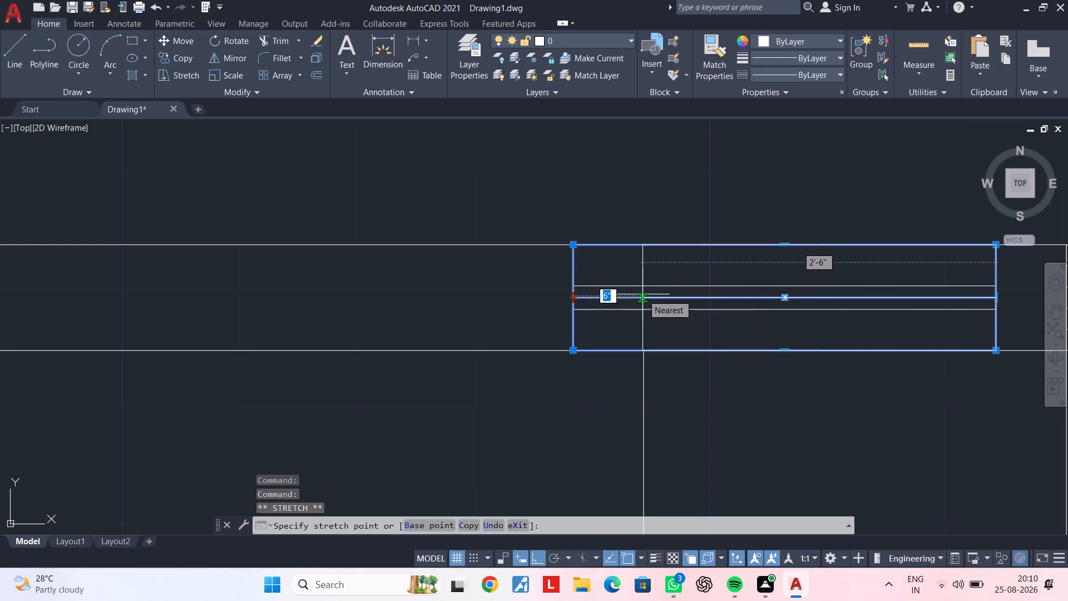
scroll(644, 294, "up", 1)
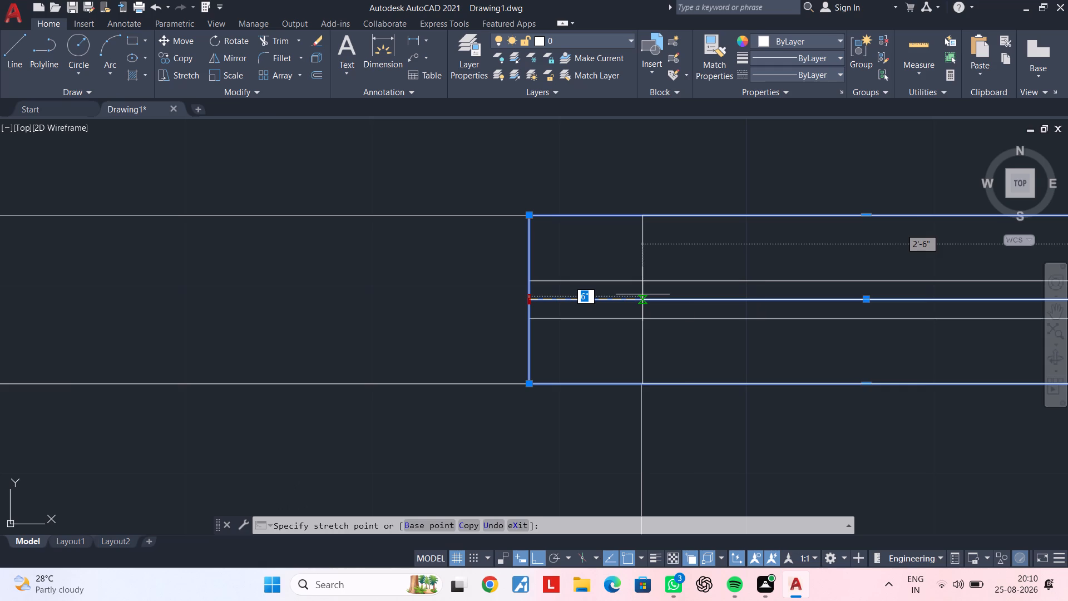
left_click(642, 294)
key("Escape")
Extend the eastern vertical partition line's north end past the wall's north face as a guide.
scroll(642, 377, "up", 3)
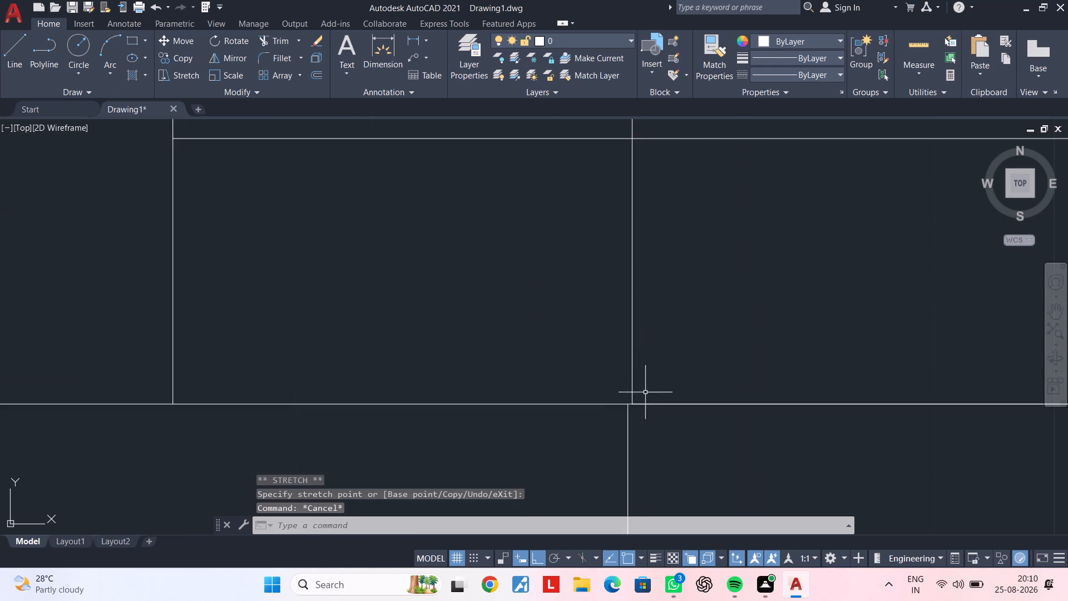
scroll(630, 405, "up", 3)
left_click(632, 377)
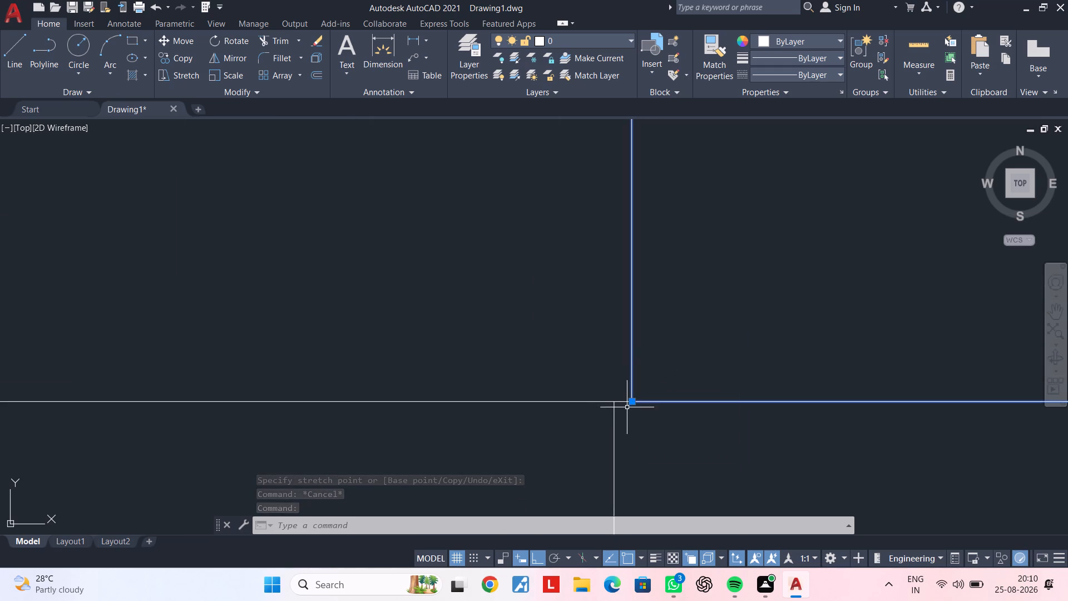
key("Escape")
left_click(616, 420)
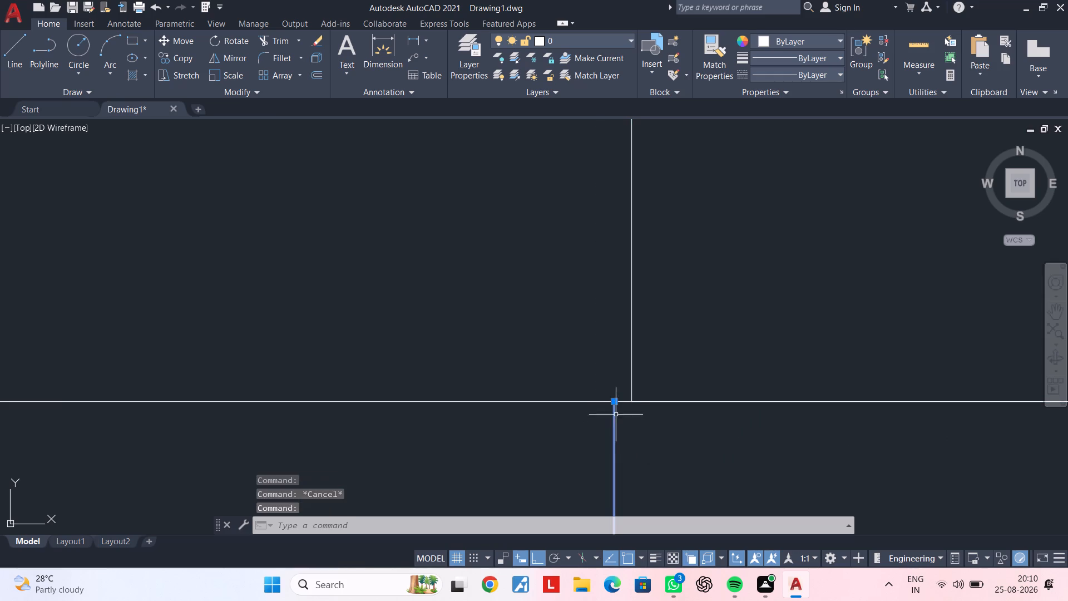
left_click(615, 403)
scroll(618, 315, "down", 3)
middle_click_drag(610, 236, 603, 472)
scroll(599, 259, "down", 1)
middle_click_drag(599, 268, 583, 489)
left_click(587, 140)
key("Escape")
Stretch the west edge of the eastern window's outline onto the extended partition line.
scroll(600, 308, "up", 1)
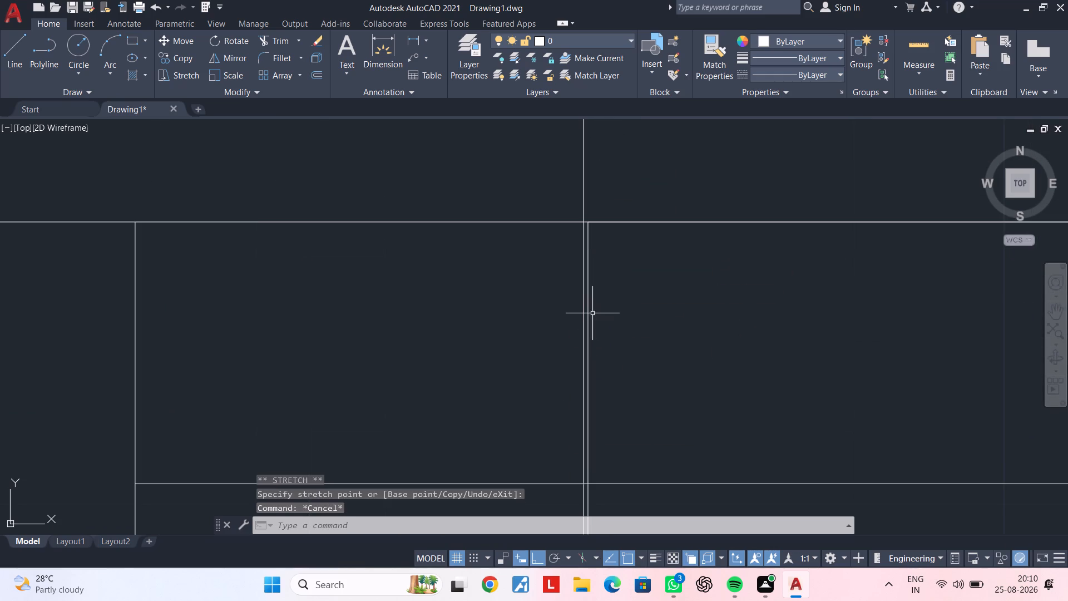
left_click(589, 316)
middle_click_drag(630, 345, 686, 125)
scroll(650, 351, "up", 3)
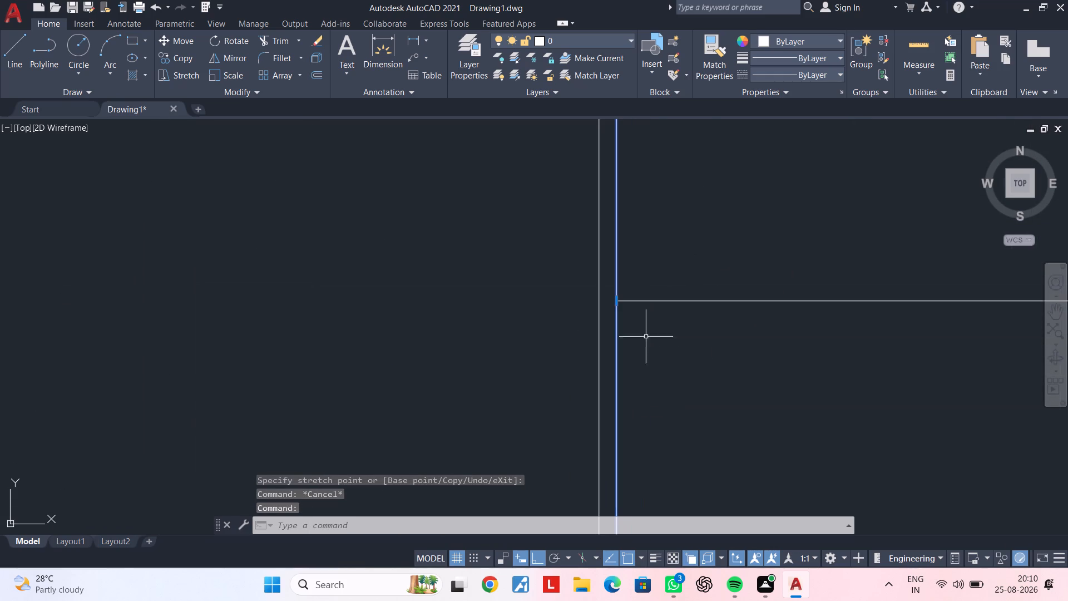
left_click(618, 302)
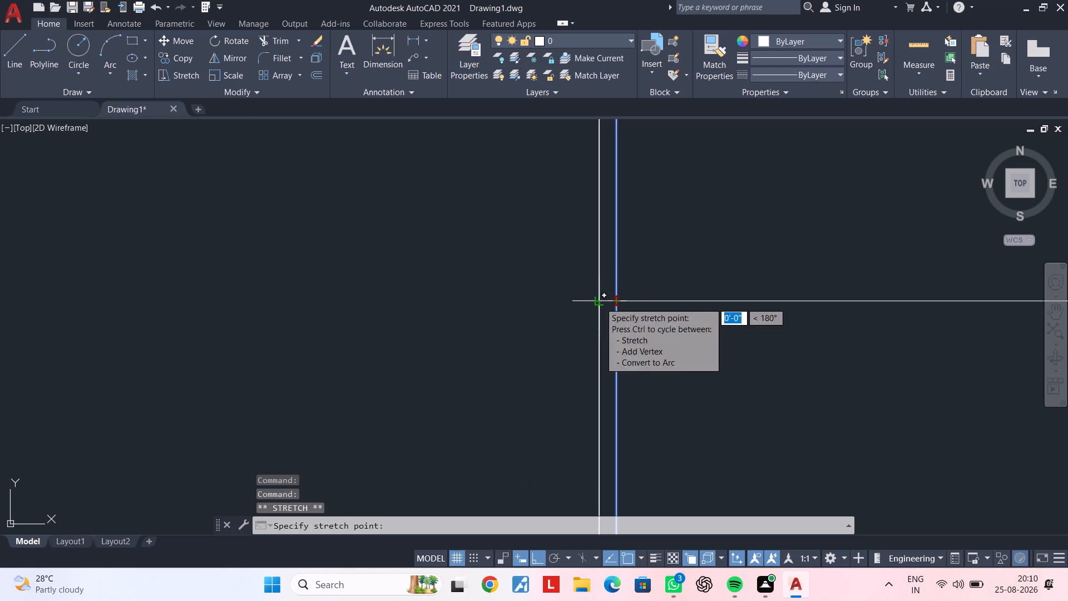
left_click(599, 302)
scroll(610, 306, "down", 3)
key("Escape")
key("Escape")
scroll(676, 332, "down", 3)
Trim the eastern window's outer glazing lines that extend west past the outline's new west edge.
middle_click_drag(634, 343, 517, 343)
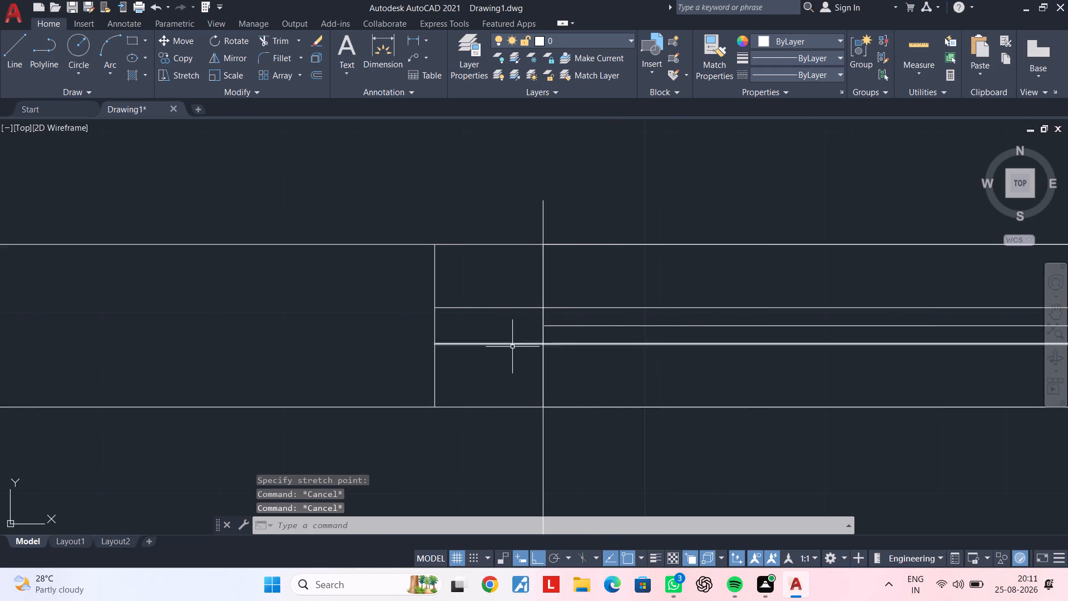
scroll(516, 354, "down", 1)
middle_click_drag(516, 354, 456, 353)
middle_click_drag(467, 356, 511, 342)
middle_click_drag(473, 343, 532, 333)
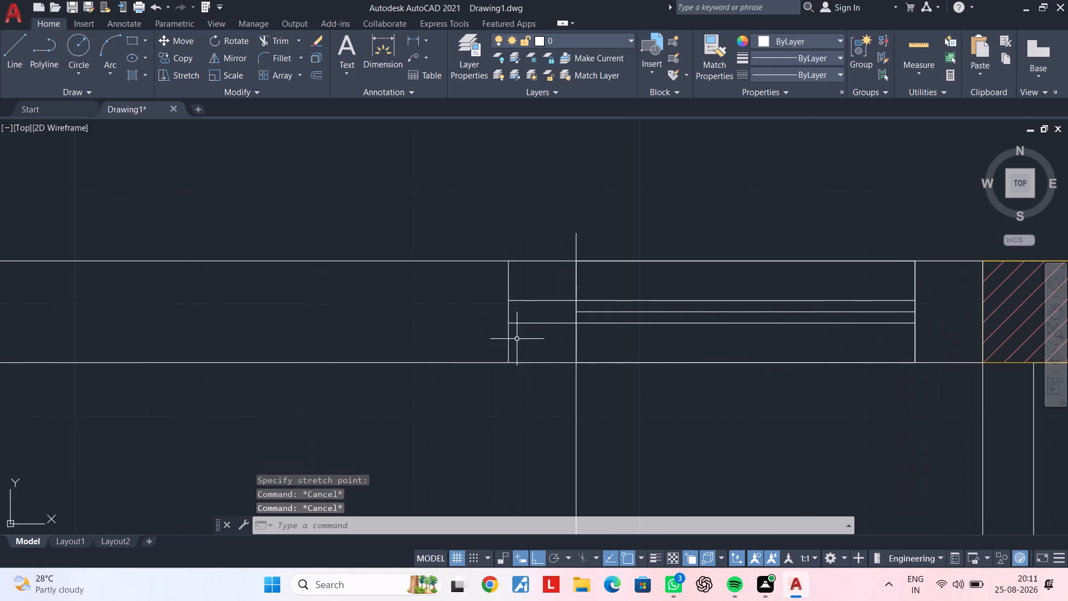
left_click(539, 343)
key("Escape")
key("Escape")
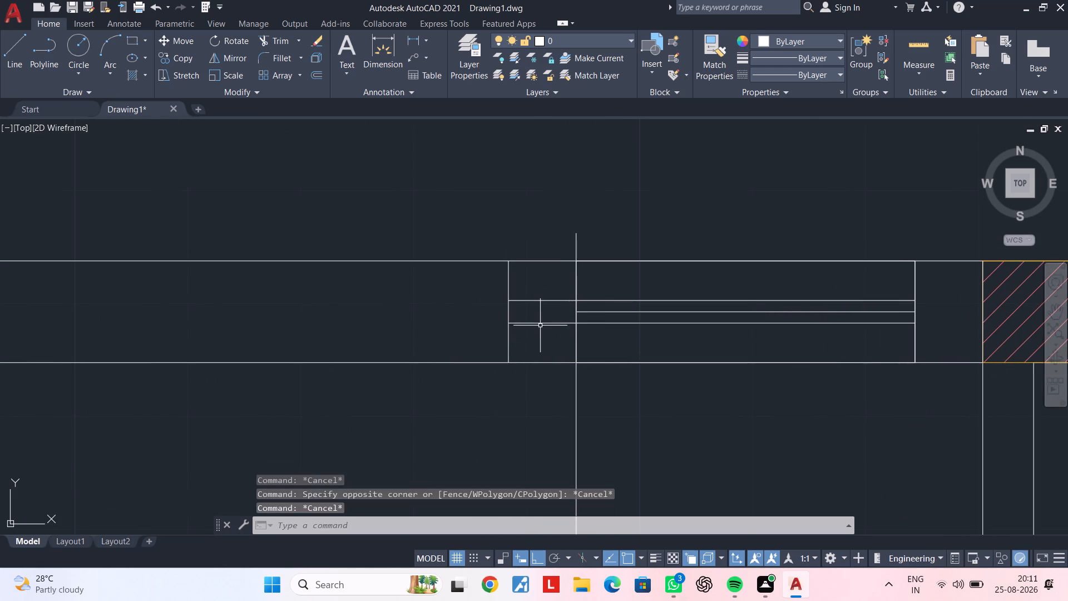
type("tr")
key("space")
left_click(543, 336)
left_click(540, 297)
key("Escape")
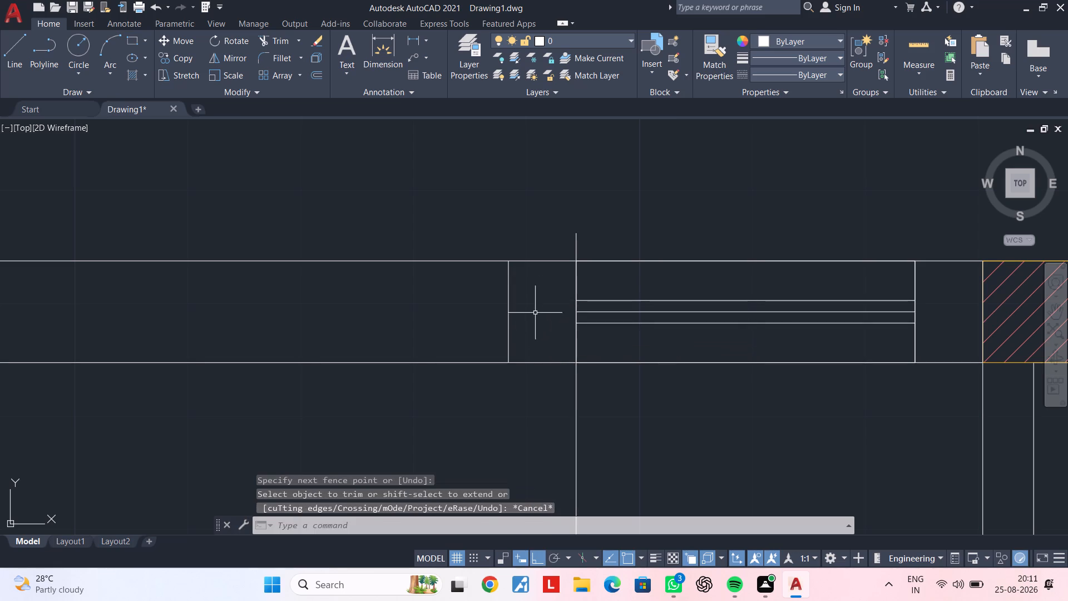
Move the eastern window's leftover west end line east onto the partition's vertical line.
left_click(535, 313)
left_click(487, 324)
type("m")
key("space")
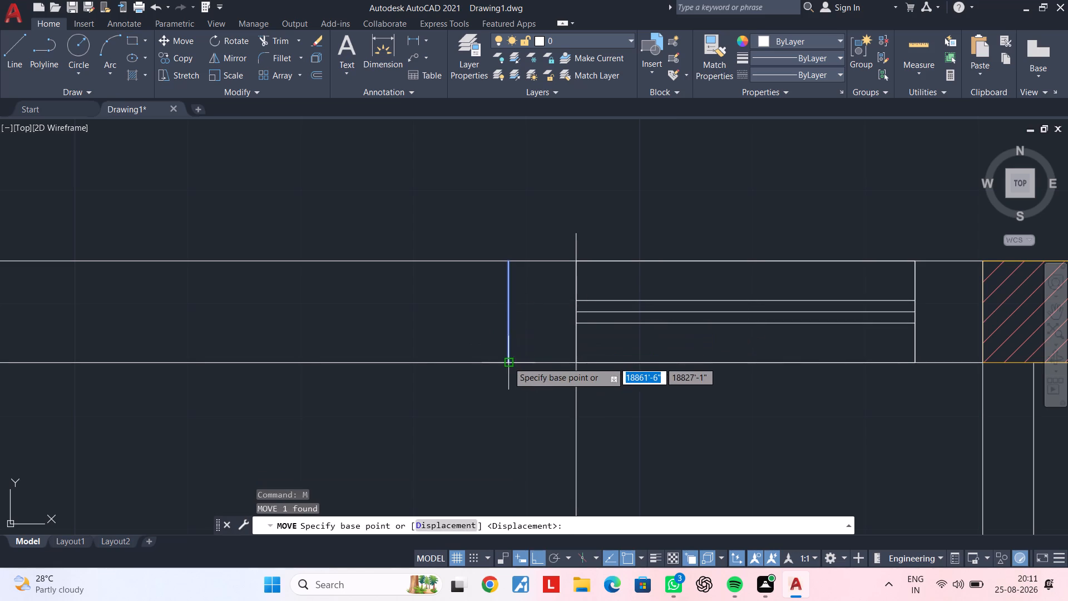
left_click(508, 362)
left_click(573, 363)
key("Escape")
key("Escape")
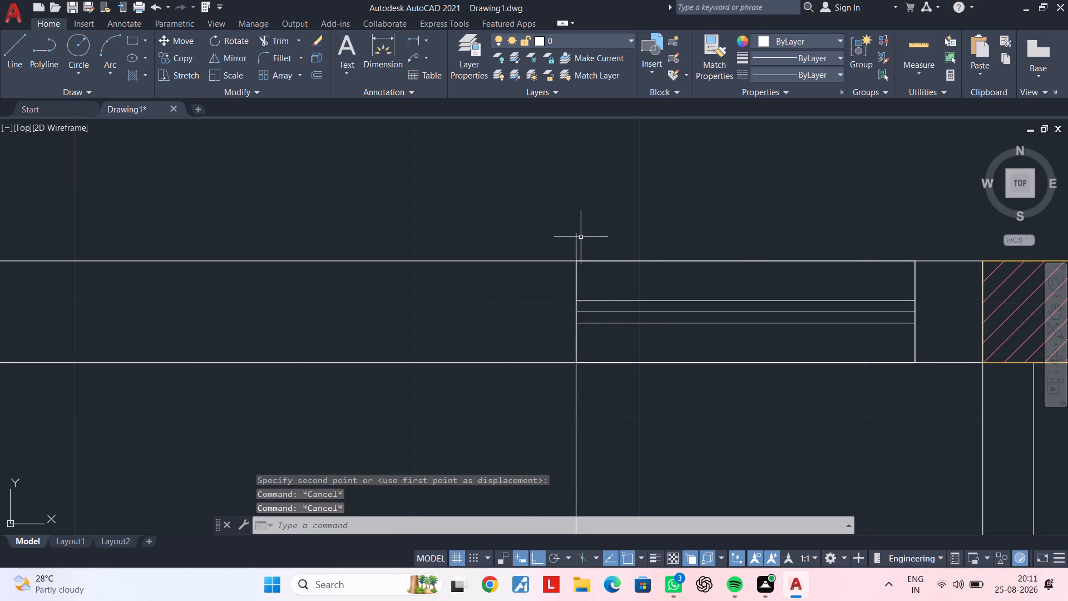
Shorten the eastern vertical partition line's north end back to the wall's south face.
left_click(577, 237)
left_click(577, 234)
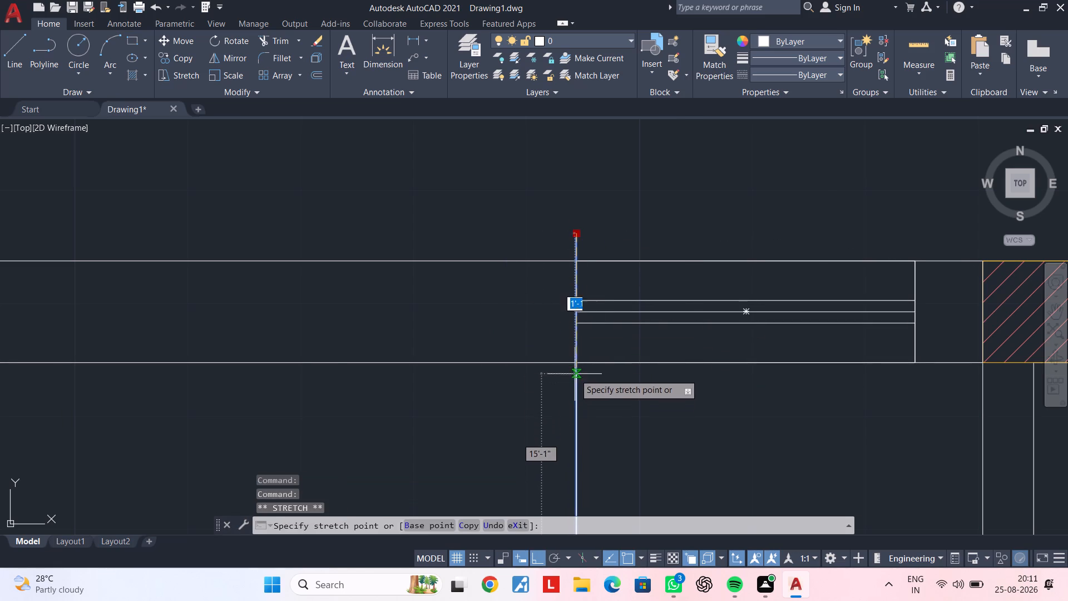
left_click(575, 362)
key("Escape")
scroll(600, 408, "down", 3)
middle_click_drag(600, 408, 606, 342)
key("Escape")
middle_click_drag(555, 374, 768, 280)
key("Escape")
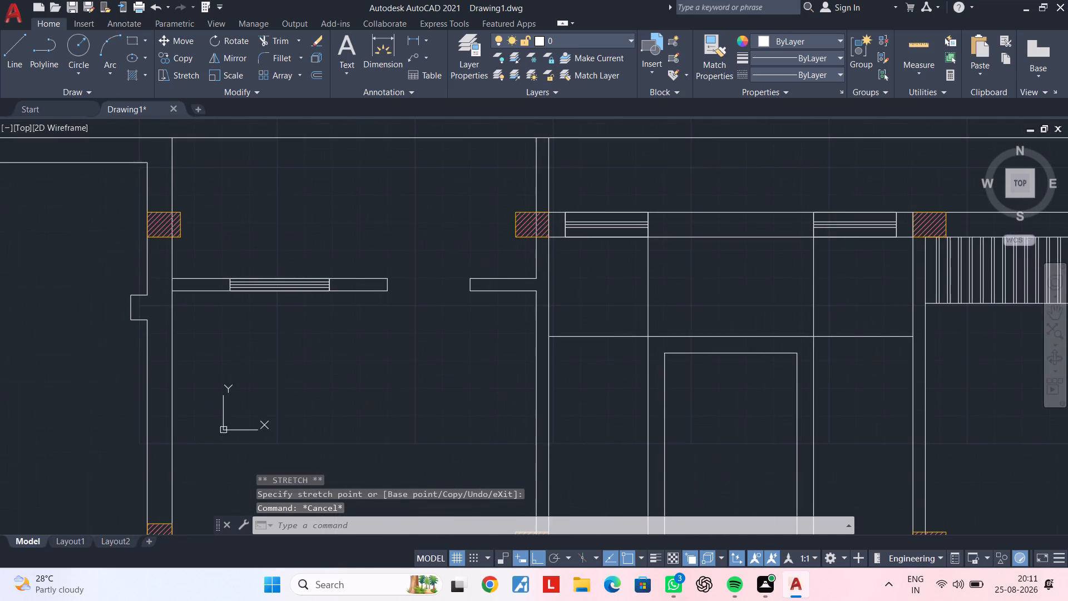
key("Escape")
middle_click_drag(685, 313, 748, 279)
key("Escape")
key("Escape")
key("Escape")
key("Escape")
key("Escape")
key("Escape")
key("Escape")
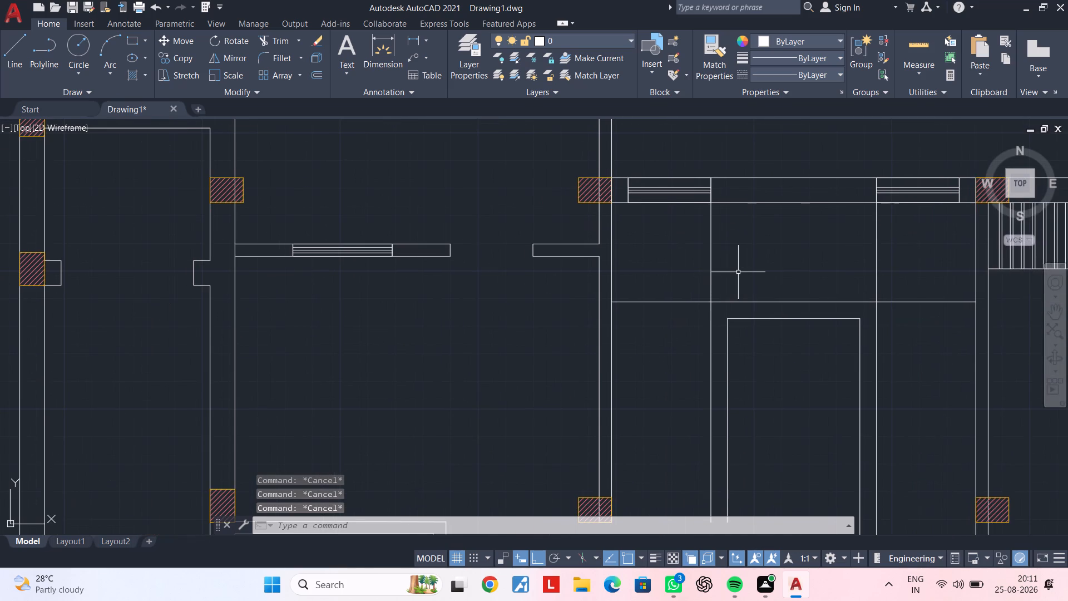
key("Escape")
Draw a diagonal line from the middle room's northwest inner corner to the junction of the western vertical and horizontal partition lines.
middle_click_drag(746, 268, 704, 306)
key("Escape")
middle_click_drag(720, 305, 669, 311)
key("Escape")
key("Escape")
type("l")
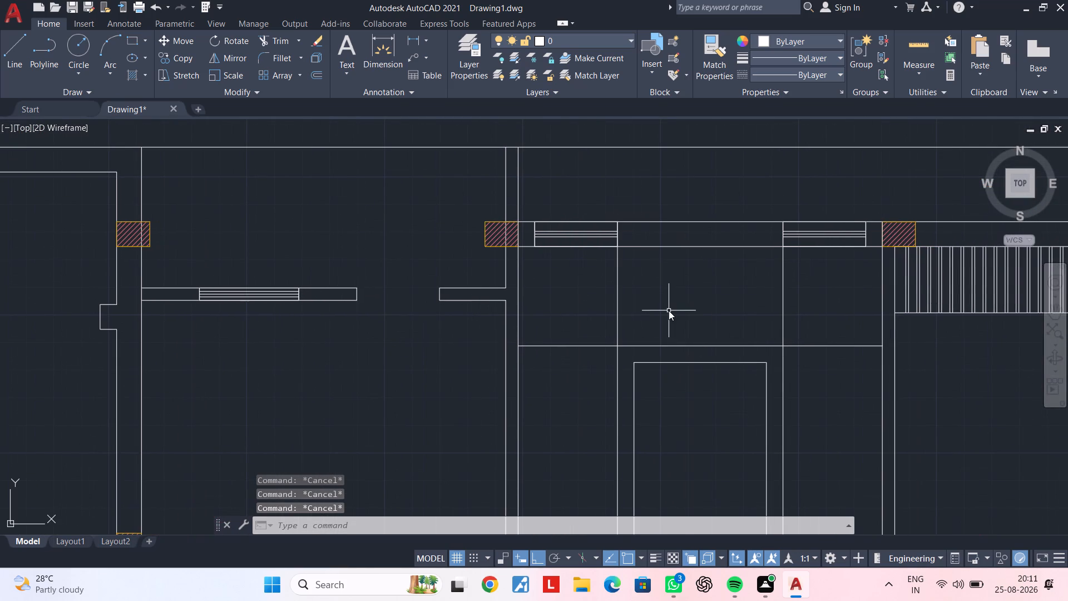
key("space")
scroll(527, 267, "up", 2)
left_click(501, 215)
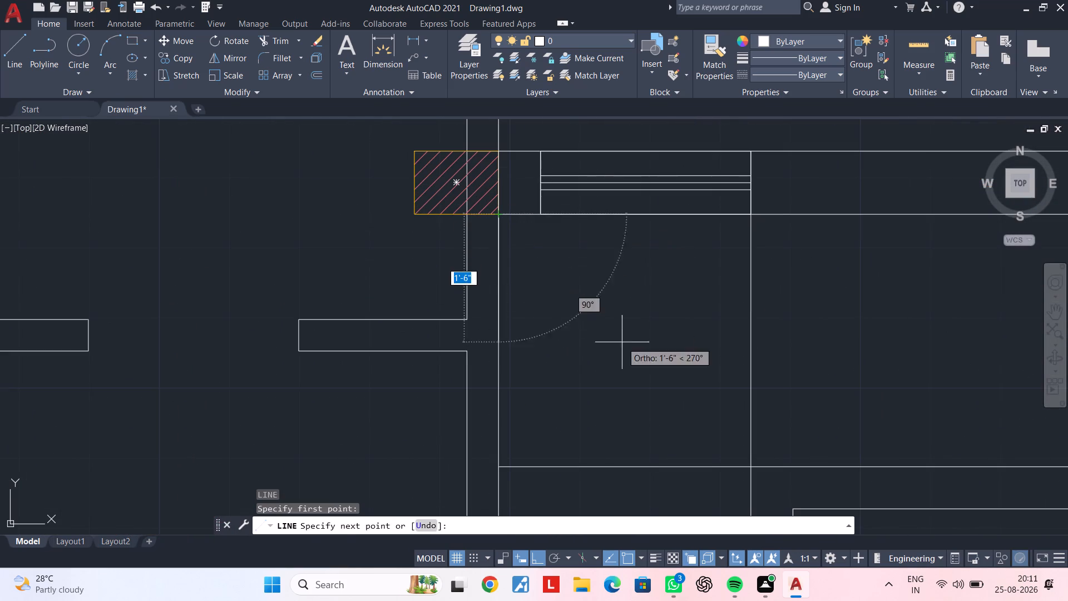
left_click(749, 467)
key("Escape")
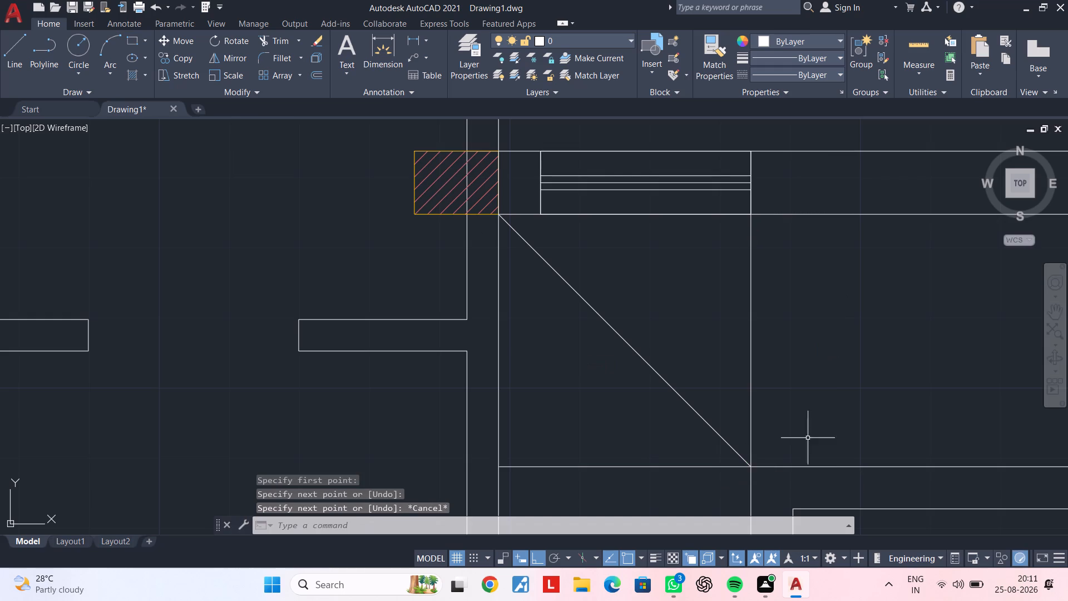
Draw a diagonal line from the eastern vertical and horizontal partition lines' junction to the middle room's northeast inner corner.
scroll(890, 419, "down", 3)
middle_click_drag(745, 397, 636, 391)
middle_click_drag(826, 387, 580, 376)
key("space")
scroll(613, 407, "up", 3)
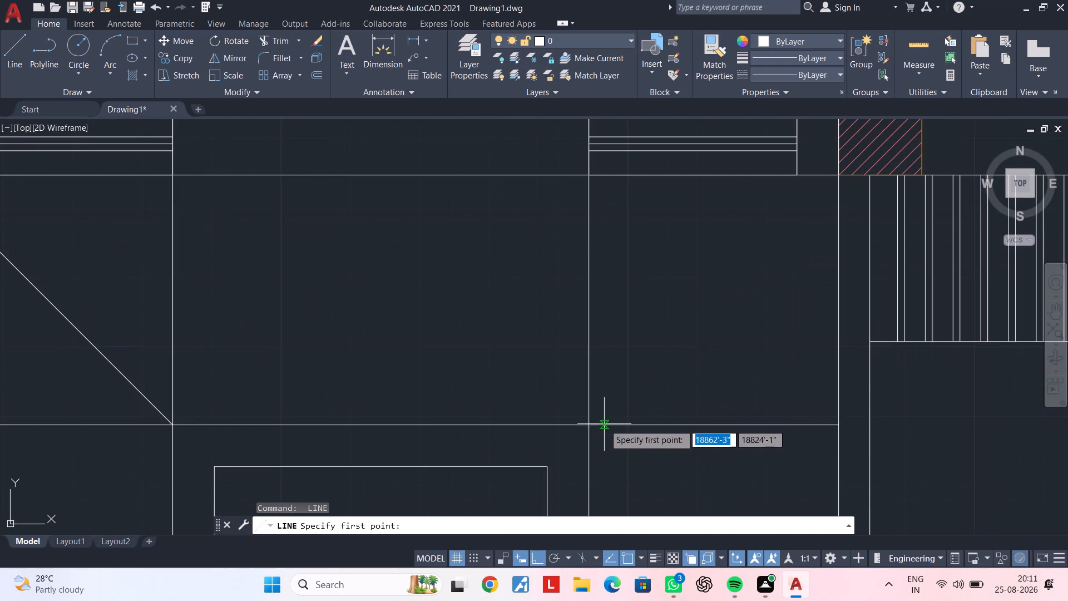
left_click(590, 426)
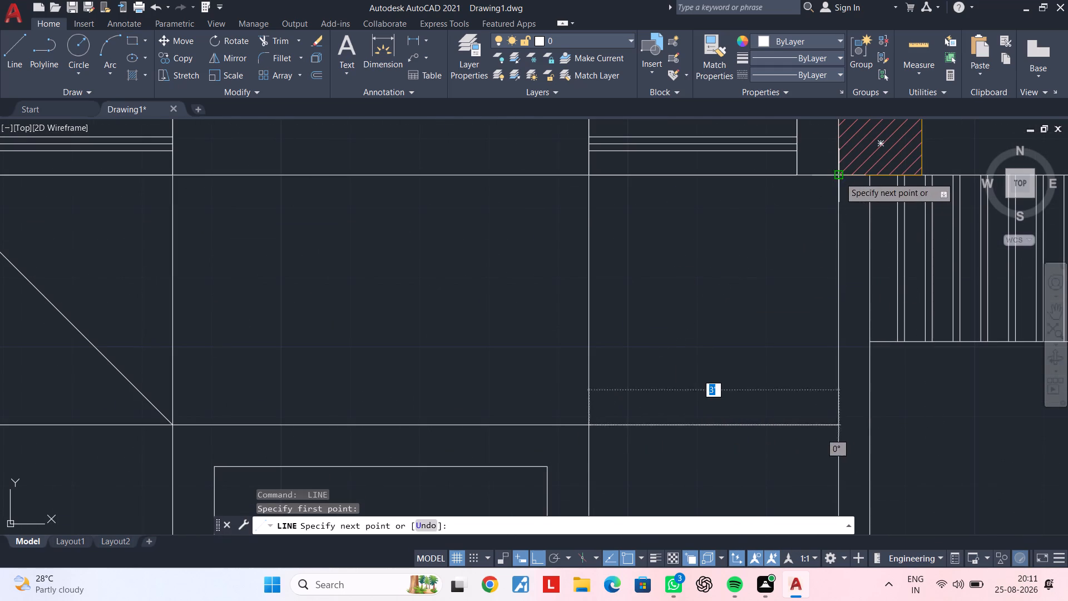
left_click(839, 177)
key("Escape")
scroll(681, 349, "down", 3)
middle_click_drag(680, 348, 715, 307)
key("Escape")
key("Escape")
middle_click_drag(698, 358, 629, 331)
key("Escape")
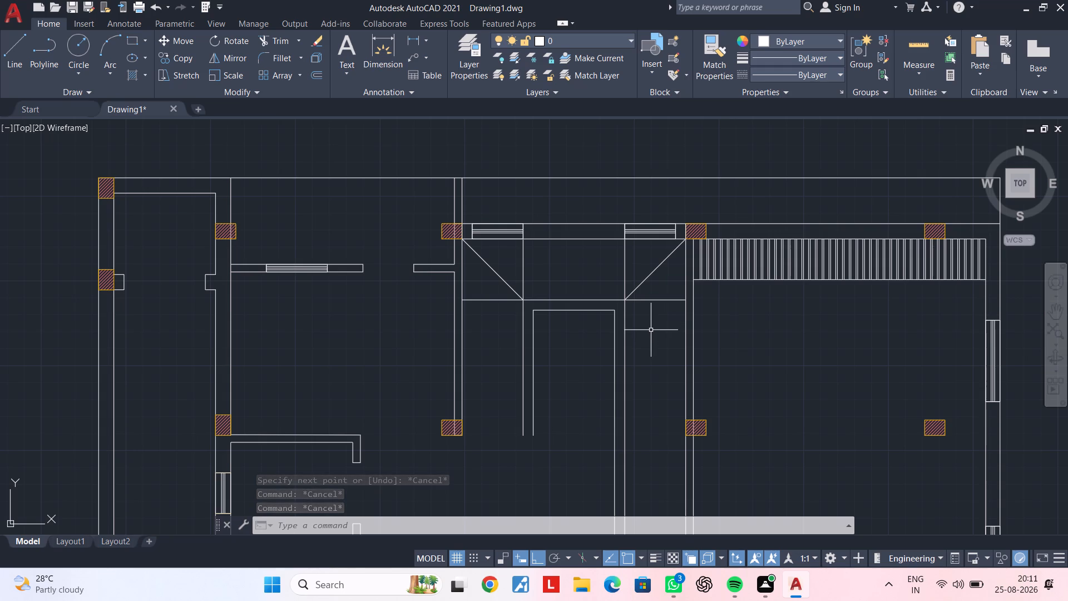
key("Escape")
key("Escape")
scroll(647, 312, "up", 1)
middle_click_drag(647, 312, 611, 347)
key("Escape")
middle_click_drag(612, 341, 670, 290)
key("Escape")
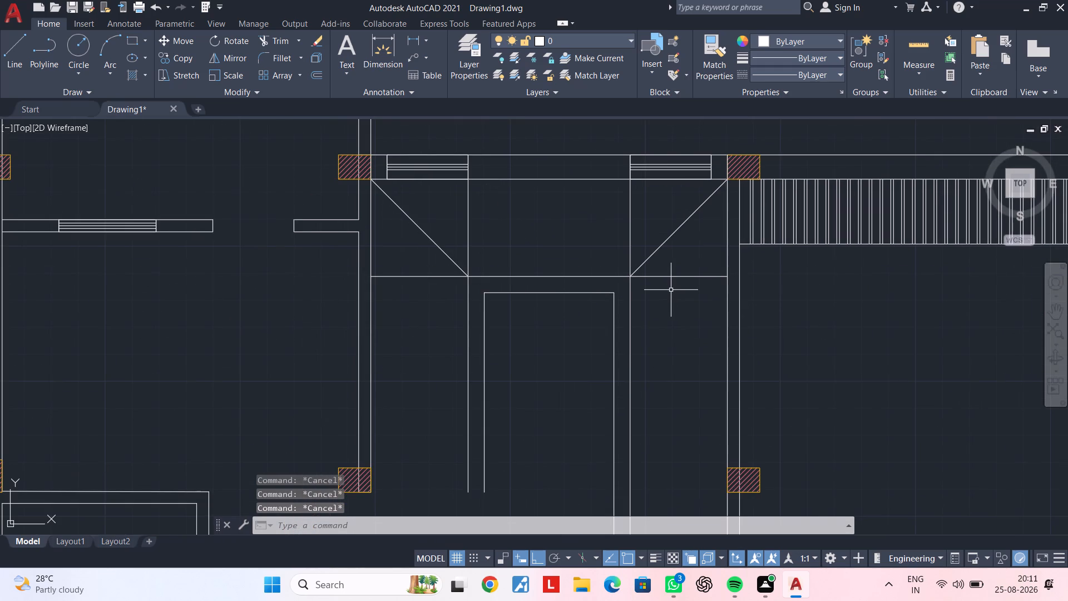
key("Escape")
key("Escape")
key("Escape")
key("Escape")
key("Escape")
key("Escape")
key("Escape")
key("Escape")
Check the distance between the western and eastern partition-line junctions with a linear dimension, without placing it.
middle_click_drag(541, 264, 617, 292)
left_click(418, 40)
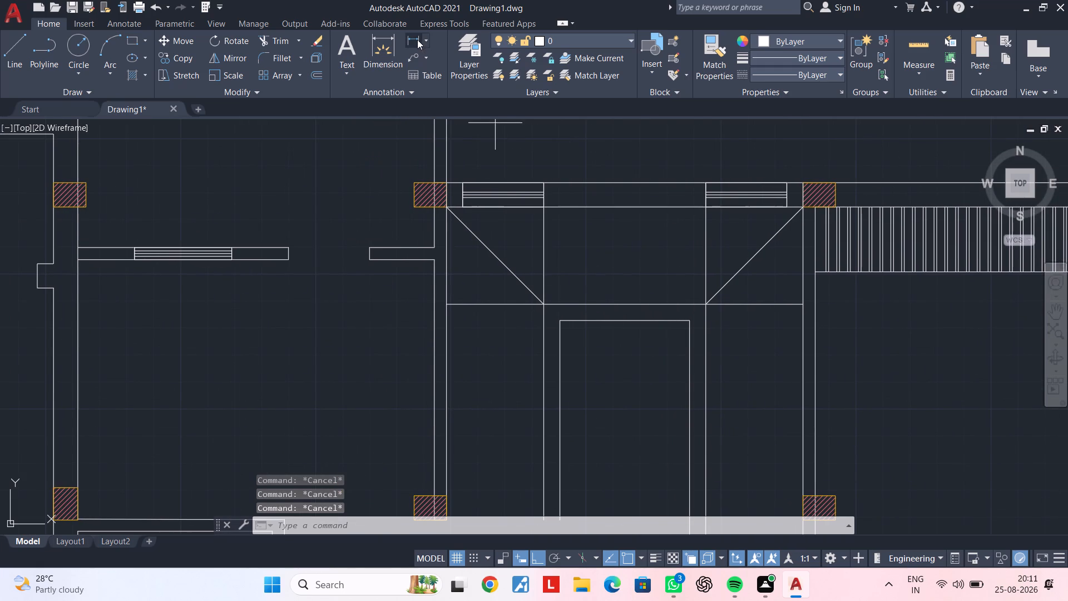
left_click(545, 305)
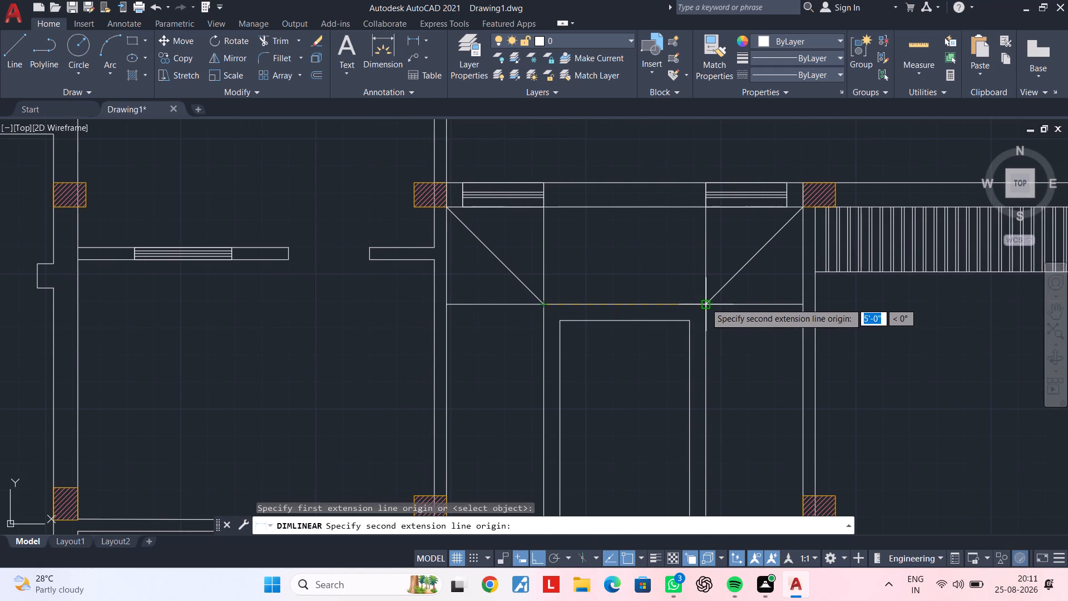
left_click(705, 303)
scroll(675, 290, "up", 2)
key("Escape")
key("Escape")
middle_click_drag(614, 273, 691, 272)
key("Escape")
key("Escape")
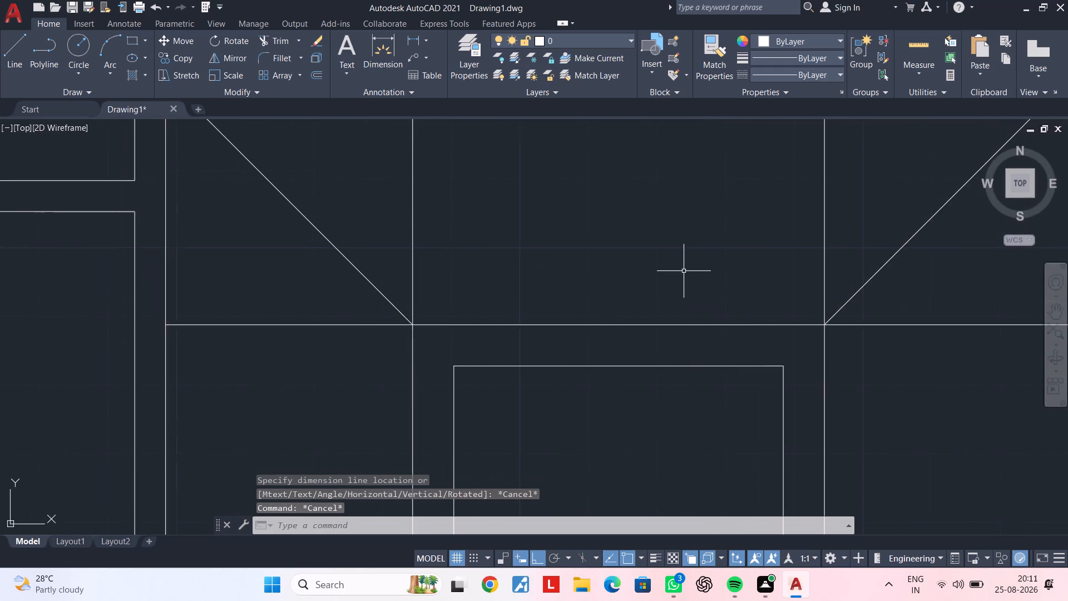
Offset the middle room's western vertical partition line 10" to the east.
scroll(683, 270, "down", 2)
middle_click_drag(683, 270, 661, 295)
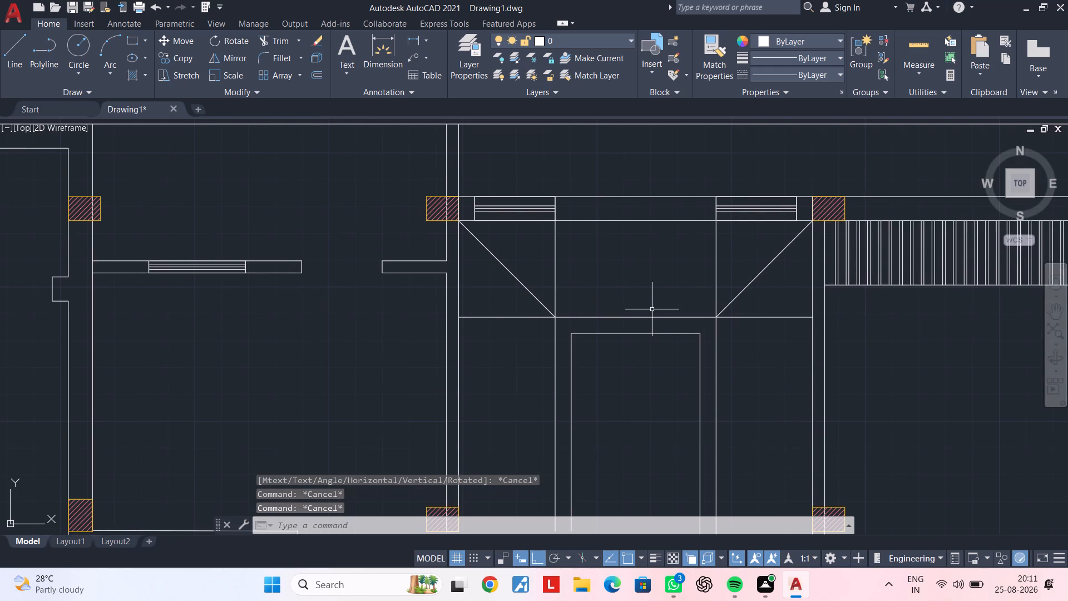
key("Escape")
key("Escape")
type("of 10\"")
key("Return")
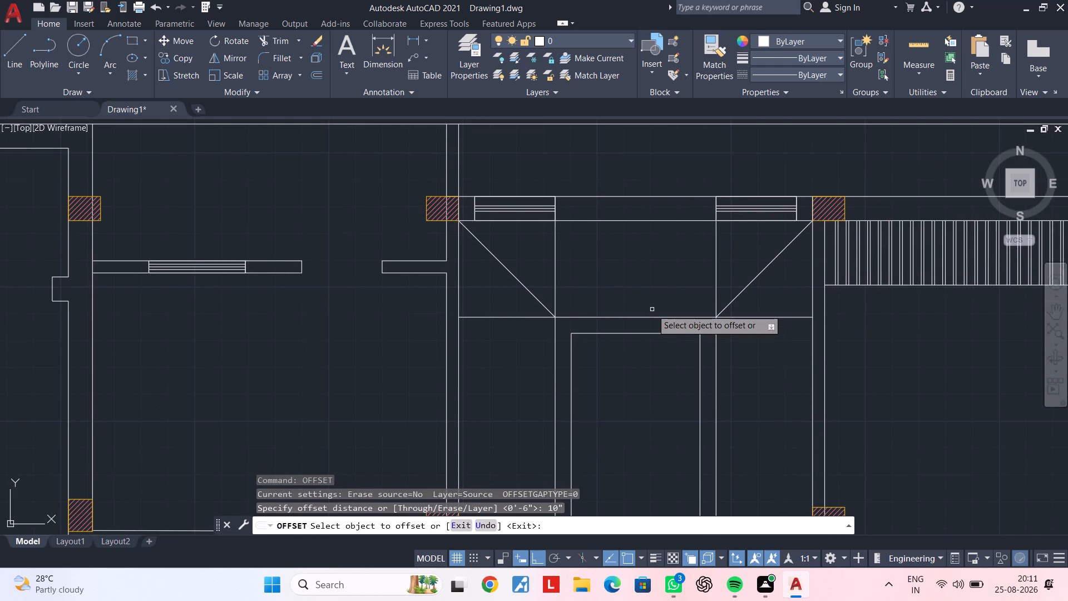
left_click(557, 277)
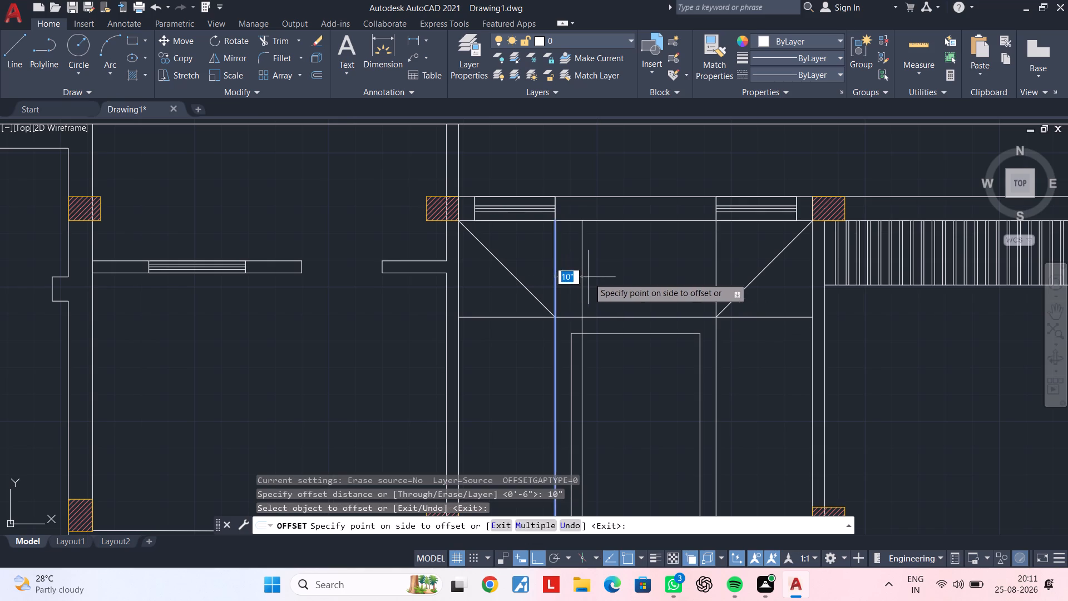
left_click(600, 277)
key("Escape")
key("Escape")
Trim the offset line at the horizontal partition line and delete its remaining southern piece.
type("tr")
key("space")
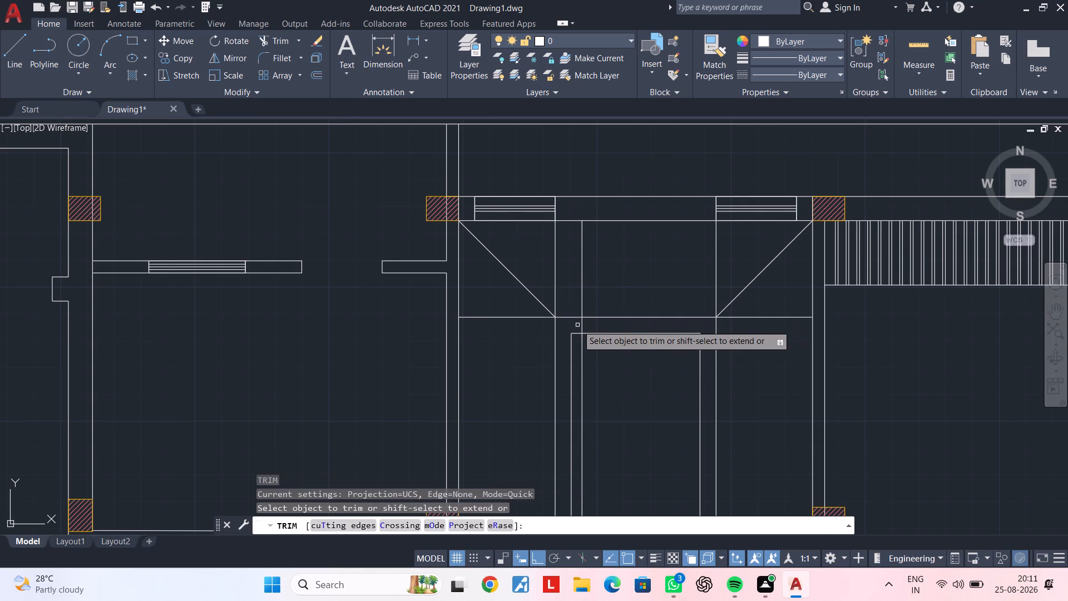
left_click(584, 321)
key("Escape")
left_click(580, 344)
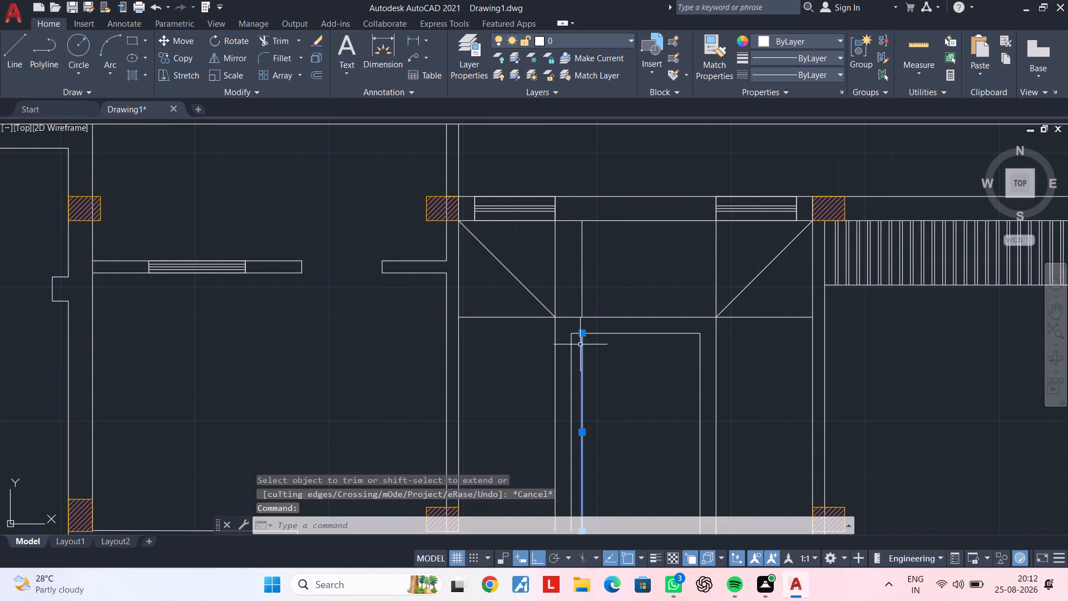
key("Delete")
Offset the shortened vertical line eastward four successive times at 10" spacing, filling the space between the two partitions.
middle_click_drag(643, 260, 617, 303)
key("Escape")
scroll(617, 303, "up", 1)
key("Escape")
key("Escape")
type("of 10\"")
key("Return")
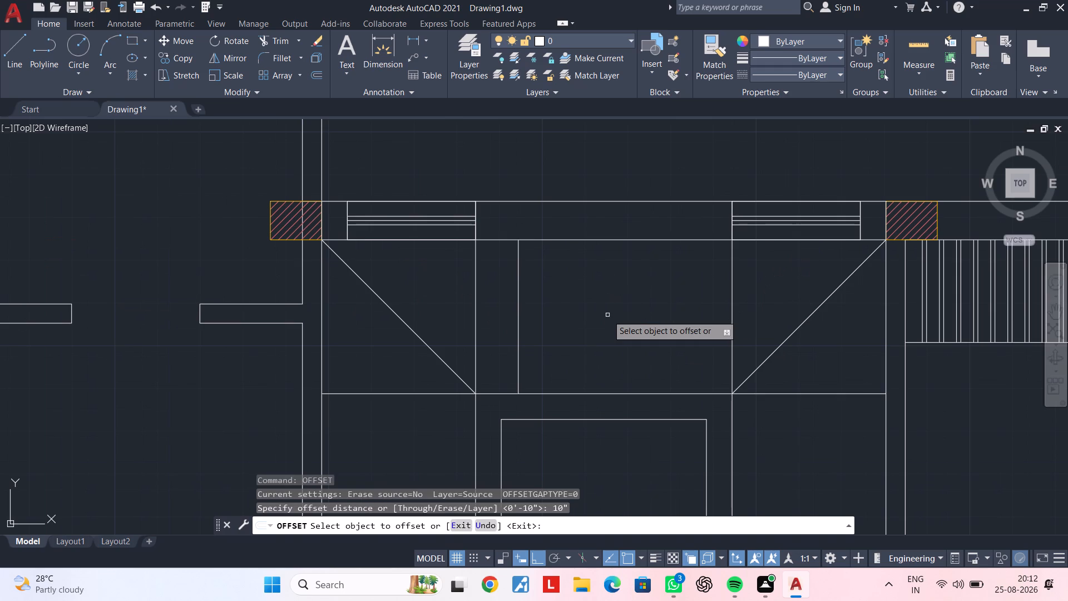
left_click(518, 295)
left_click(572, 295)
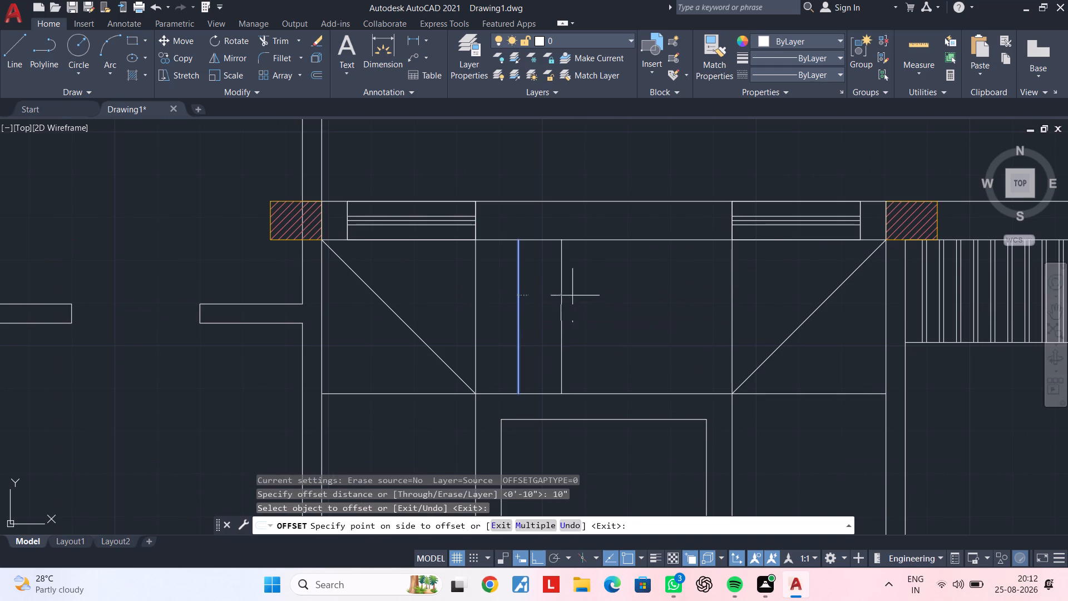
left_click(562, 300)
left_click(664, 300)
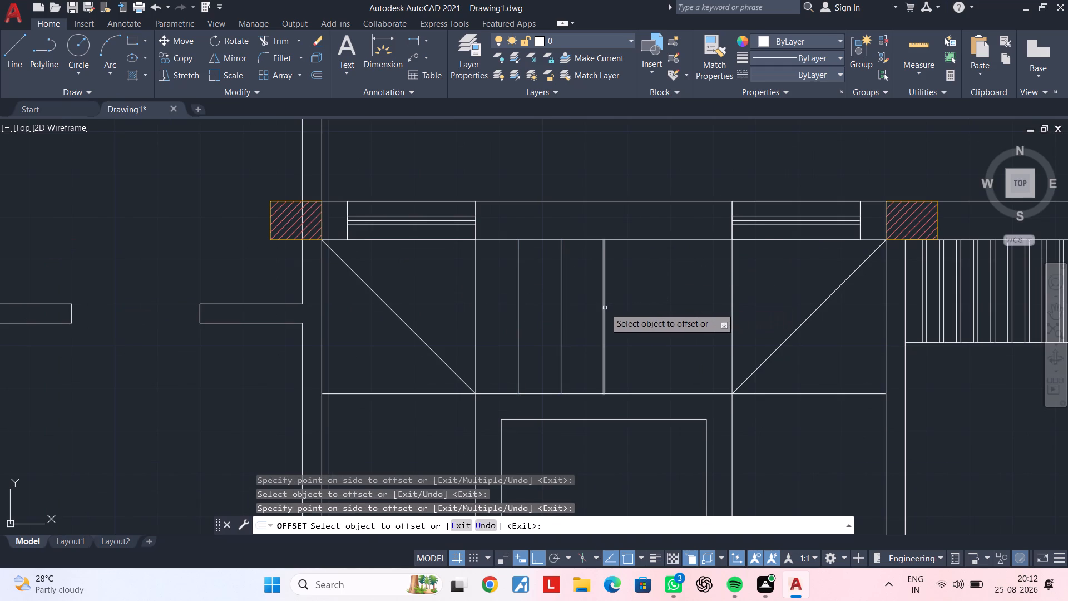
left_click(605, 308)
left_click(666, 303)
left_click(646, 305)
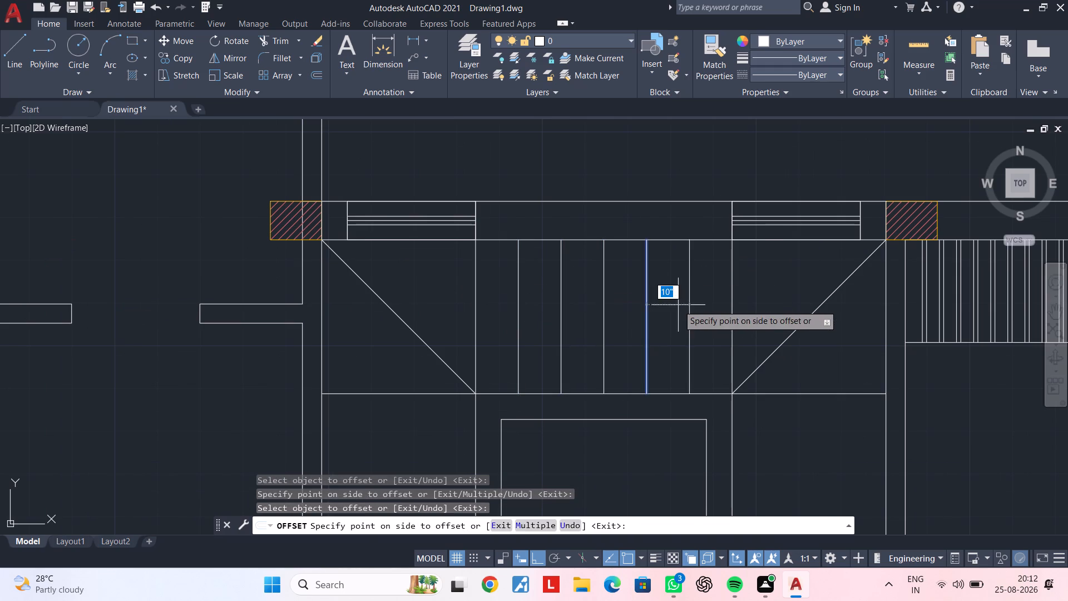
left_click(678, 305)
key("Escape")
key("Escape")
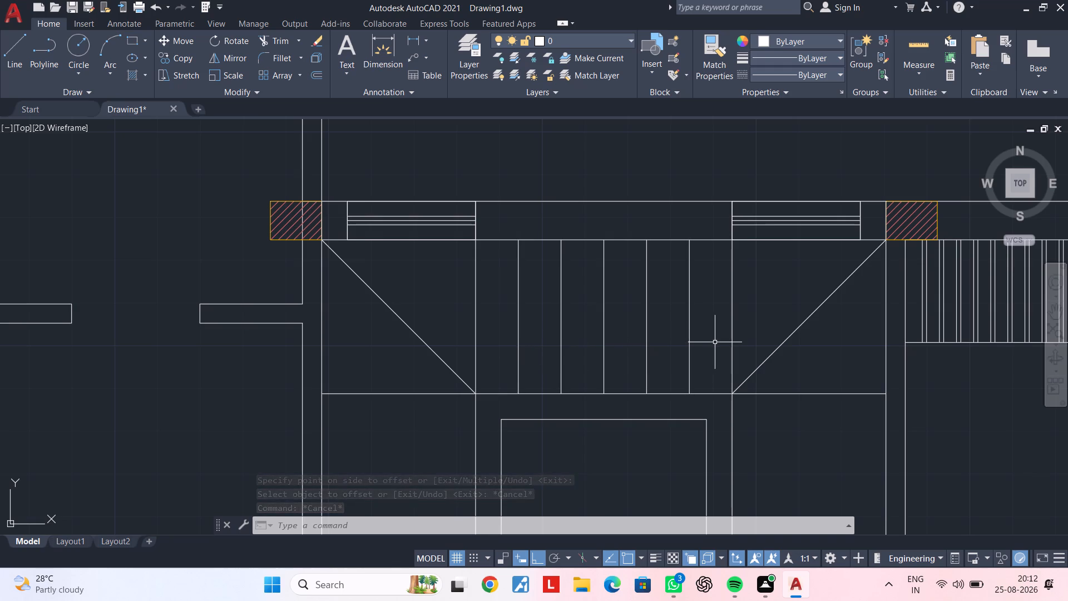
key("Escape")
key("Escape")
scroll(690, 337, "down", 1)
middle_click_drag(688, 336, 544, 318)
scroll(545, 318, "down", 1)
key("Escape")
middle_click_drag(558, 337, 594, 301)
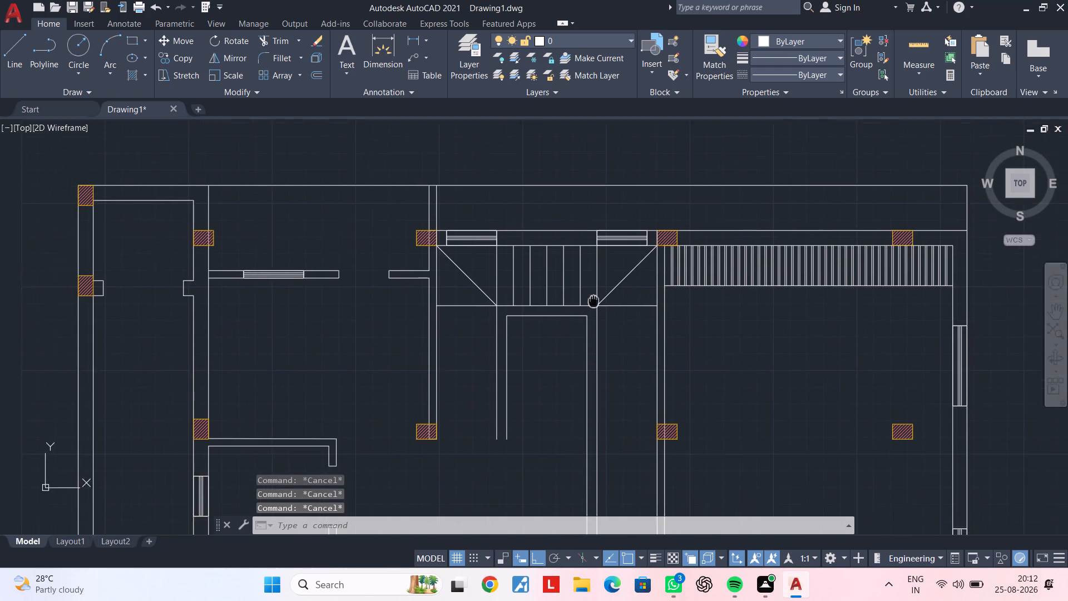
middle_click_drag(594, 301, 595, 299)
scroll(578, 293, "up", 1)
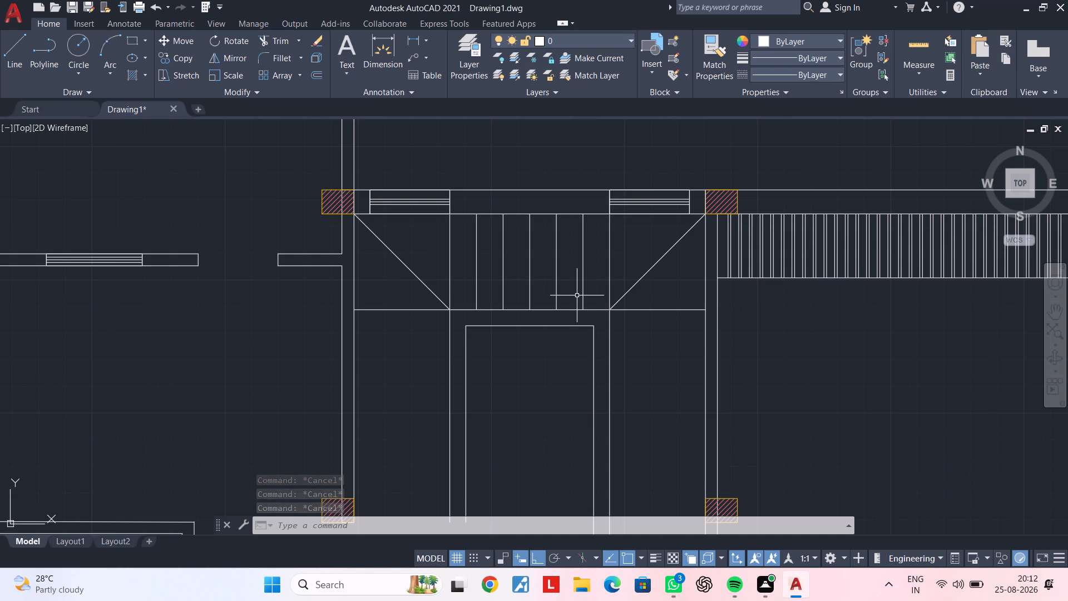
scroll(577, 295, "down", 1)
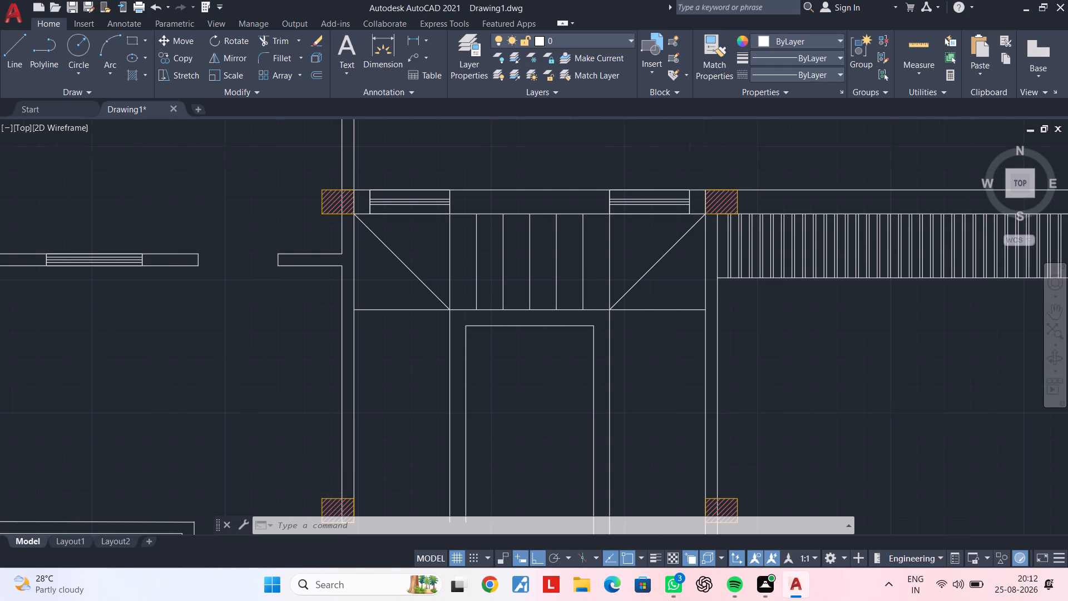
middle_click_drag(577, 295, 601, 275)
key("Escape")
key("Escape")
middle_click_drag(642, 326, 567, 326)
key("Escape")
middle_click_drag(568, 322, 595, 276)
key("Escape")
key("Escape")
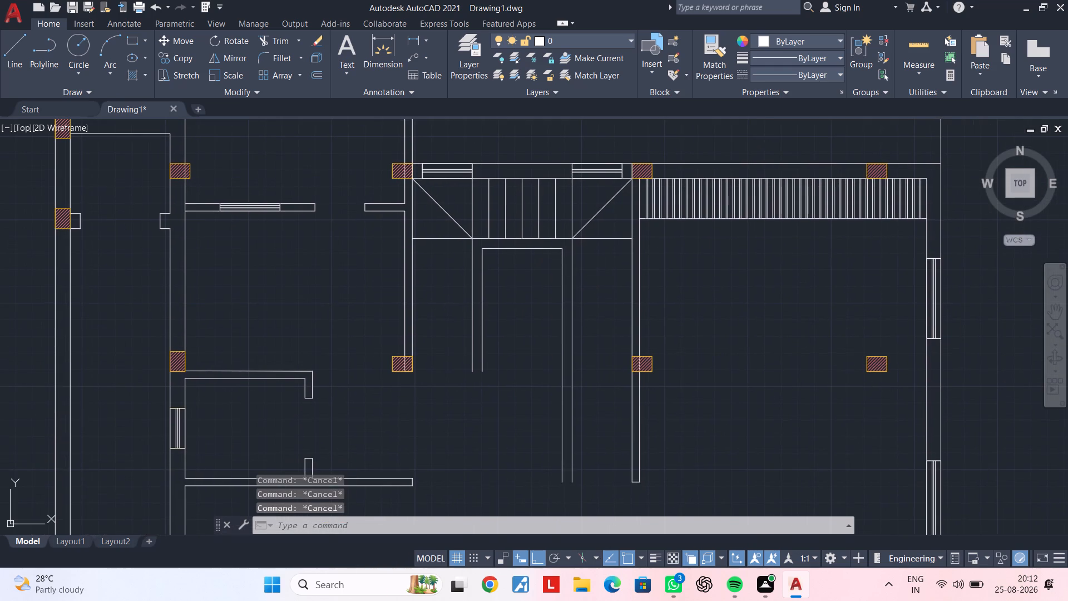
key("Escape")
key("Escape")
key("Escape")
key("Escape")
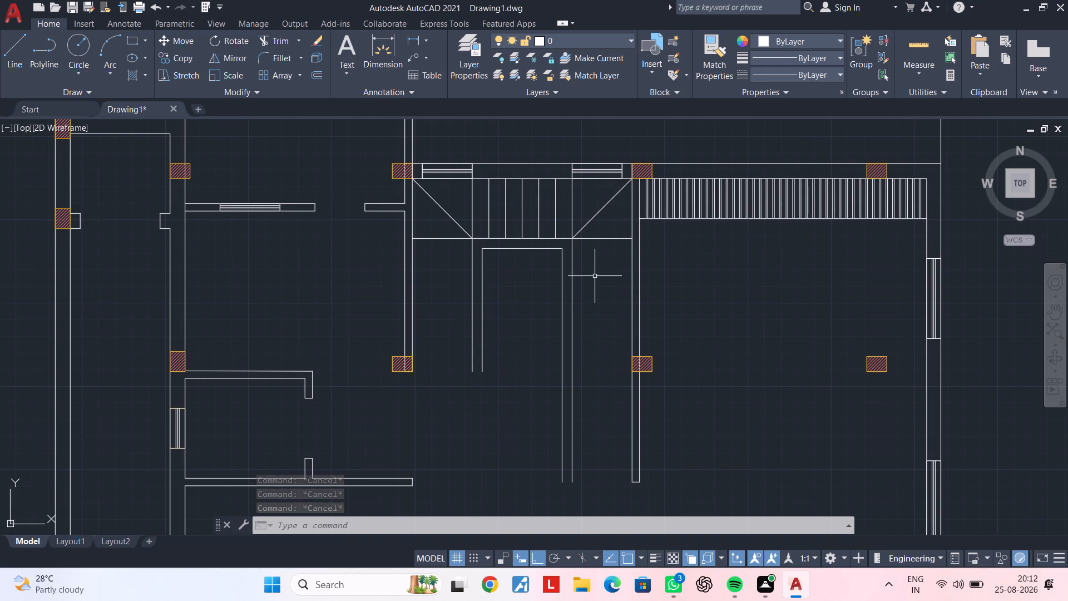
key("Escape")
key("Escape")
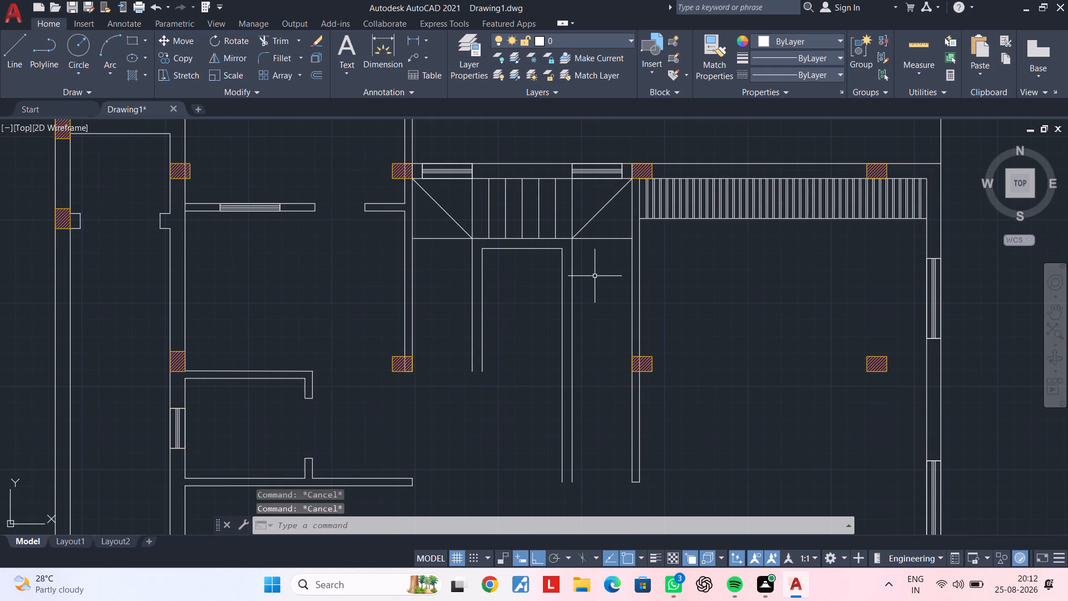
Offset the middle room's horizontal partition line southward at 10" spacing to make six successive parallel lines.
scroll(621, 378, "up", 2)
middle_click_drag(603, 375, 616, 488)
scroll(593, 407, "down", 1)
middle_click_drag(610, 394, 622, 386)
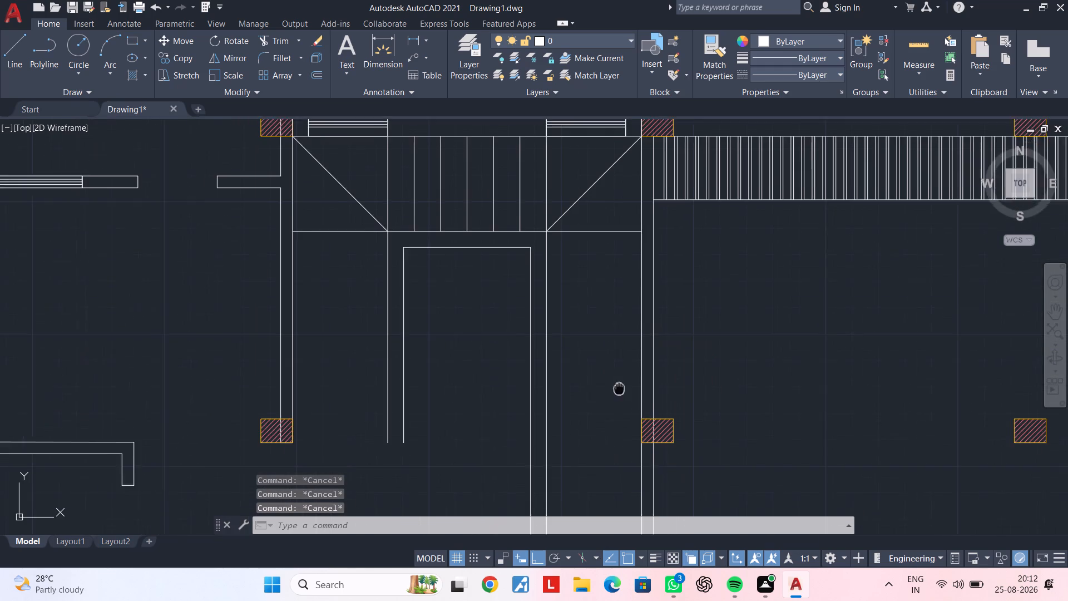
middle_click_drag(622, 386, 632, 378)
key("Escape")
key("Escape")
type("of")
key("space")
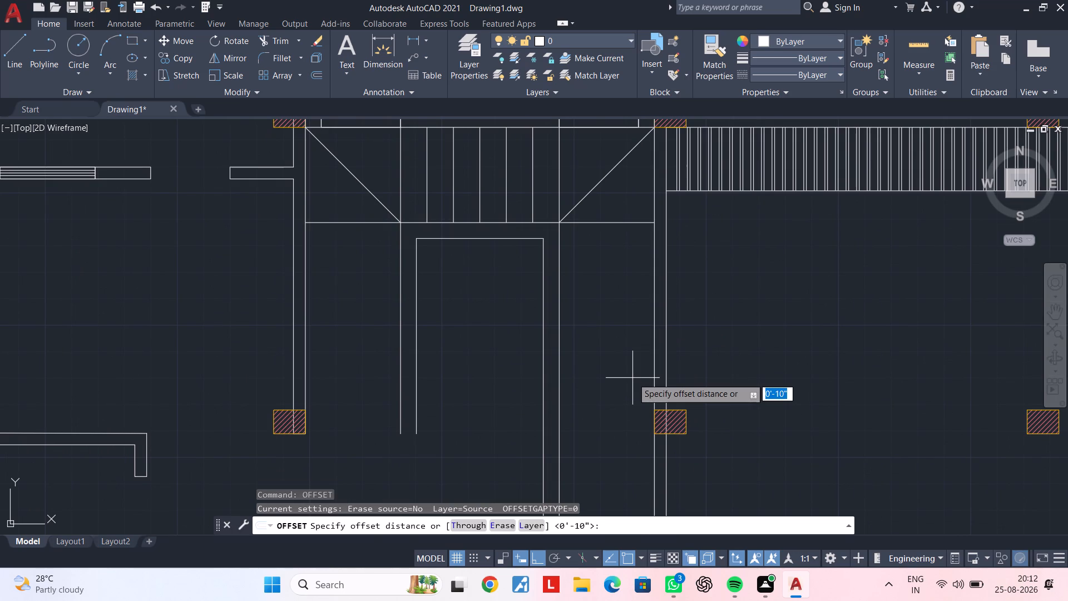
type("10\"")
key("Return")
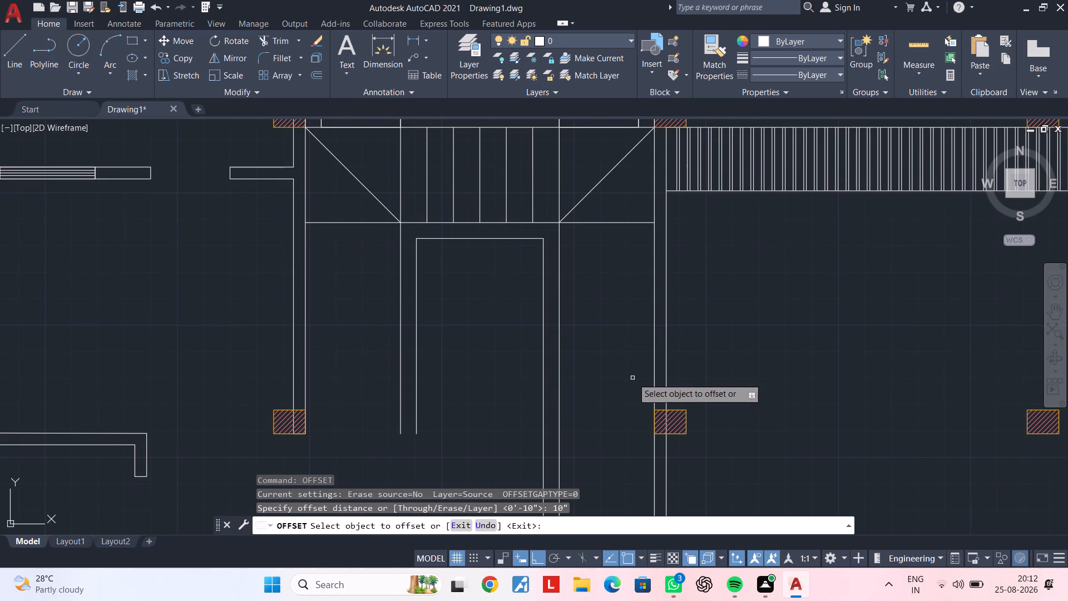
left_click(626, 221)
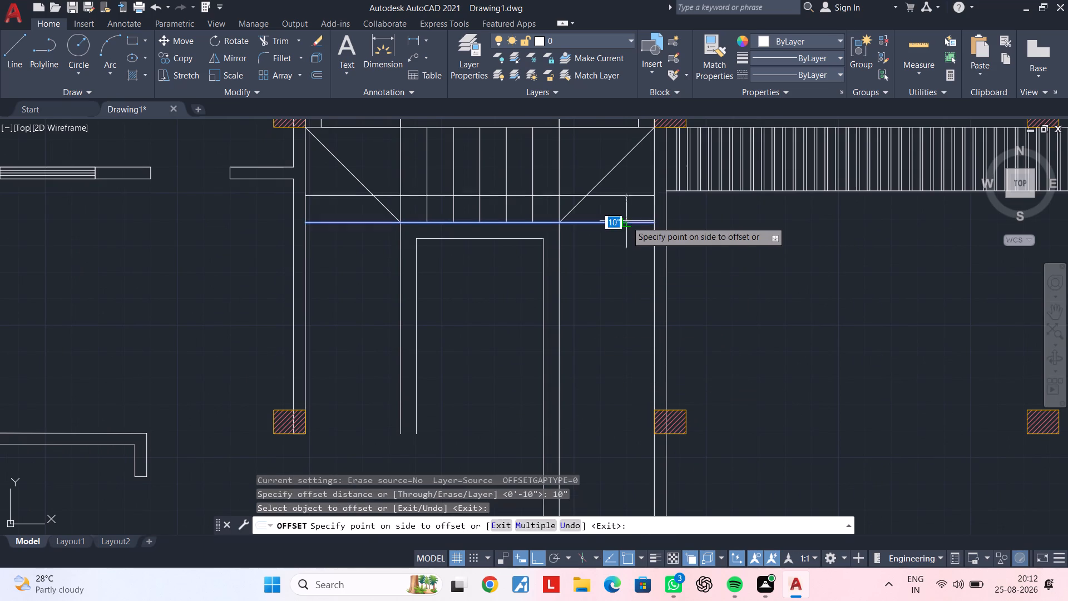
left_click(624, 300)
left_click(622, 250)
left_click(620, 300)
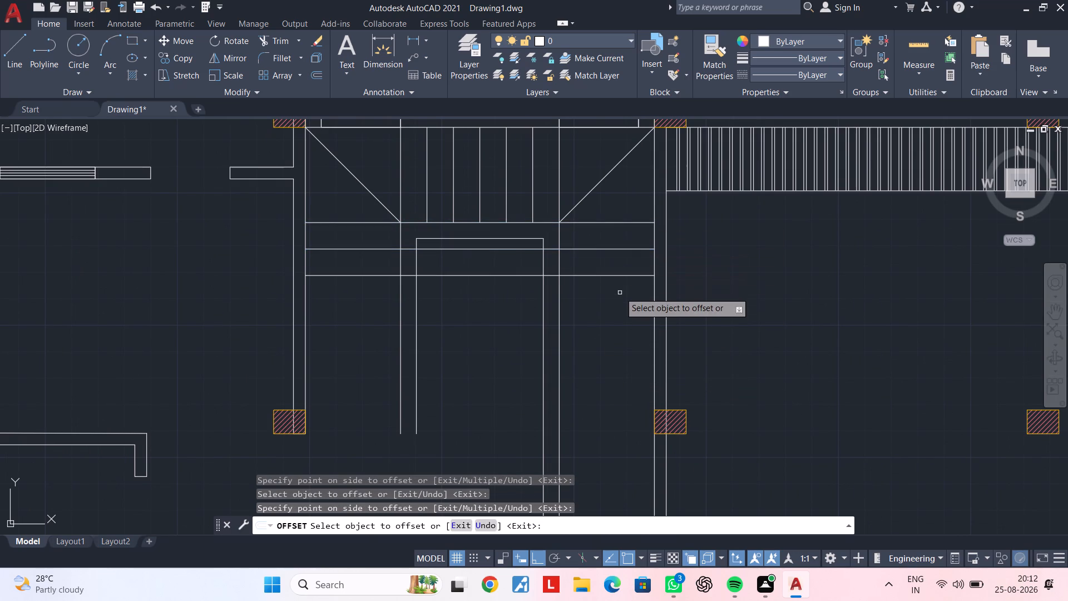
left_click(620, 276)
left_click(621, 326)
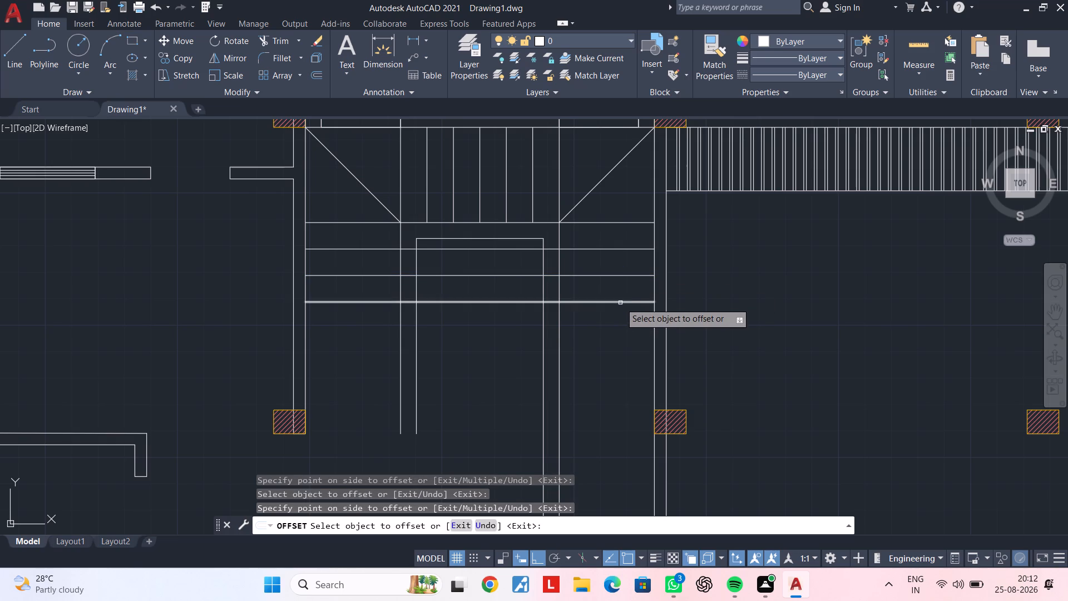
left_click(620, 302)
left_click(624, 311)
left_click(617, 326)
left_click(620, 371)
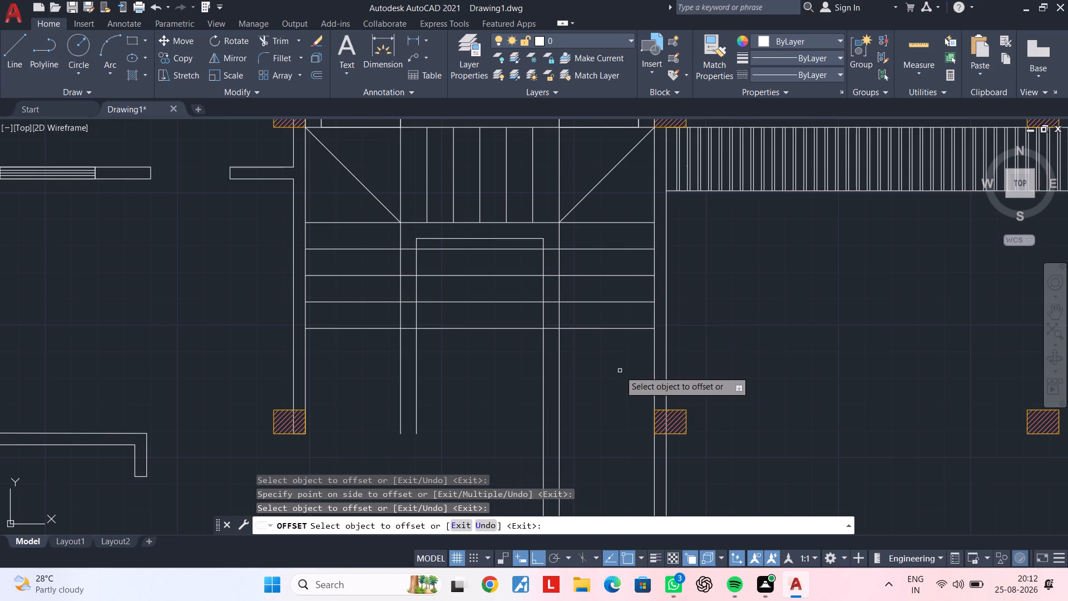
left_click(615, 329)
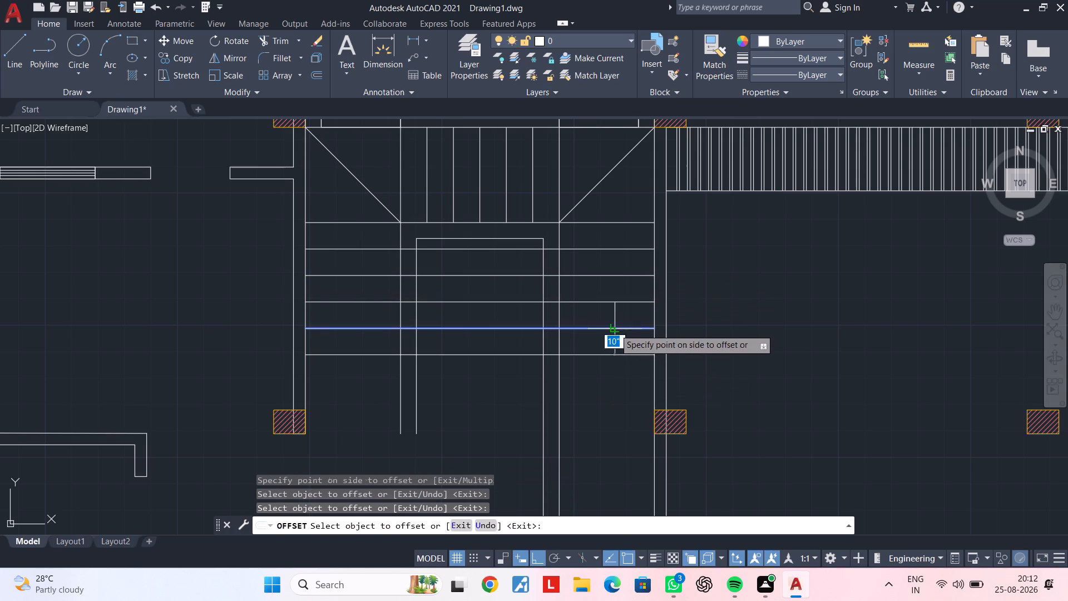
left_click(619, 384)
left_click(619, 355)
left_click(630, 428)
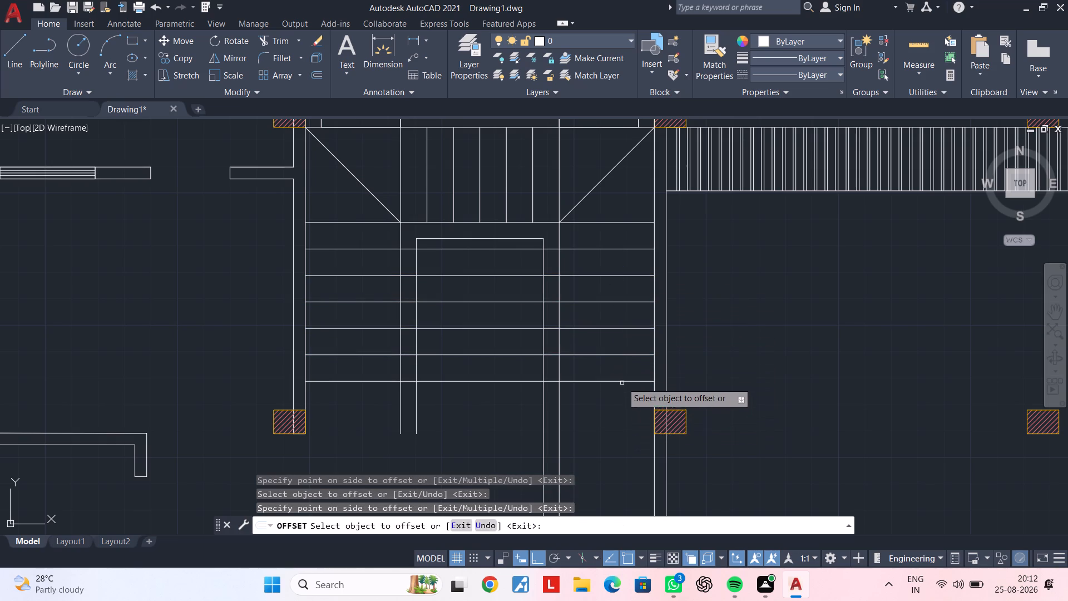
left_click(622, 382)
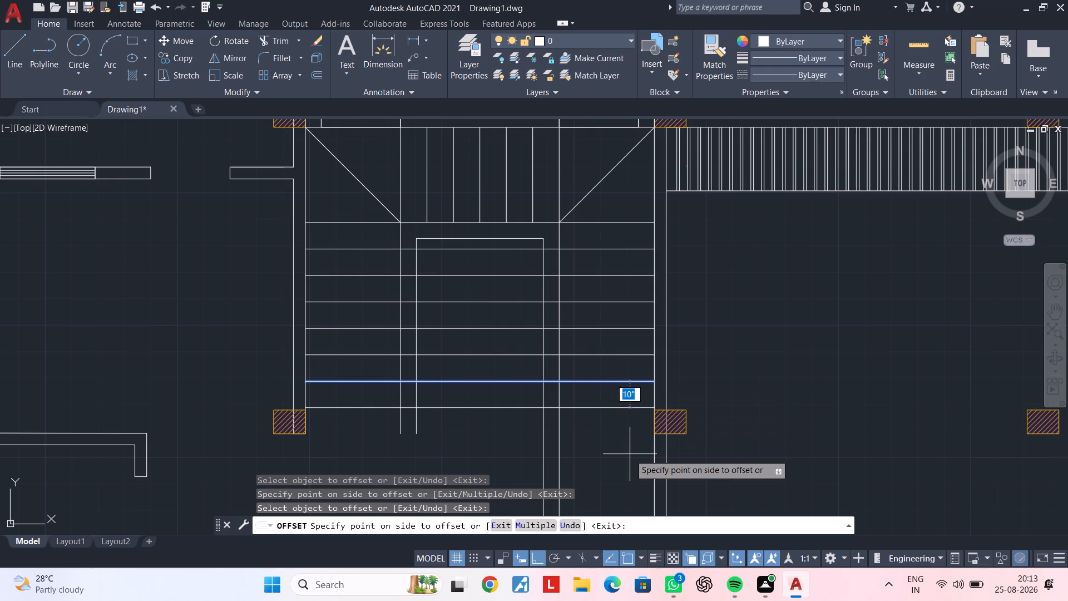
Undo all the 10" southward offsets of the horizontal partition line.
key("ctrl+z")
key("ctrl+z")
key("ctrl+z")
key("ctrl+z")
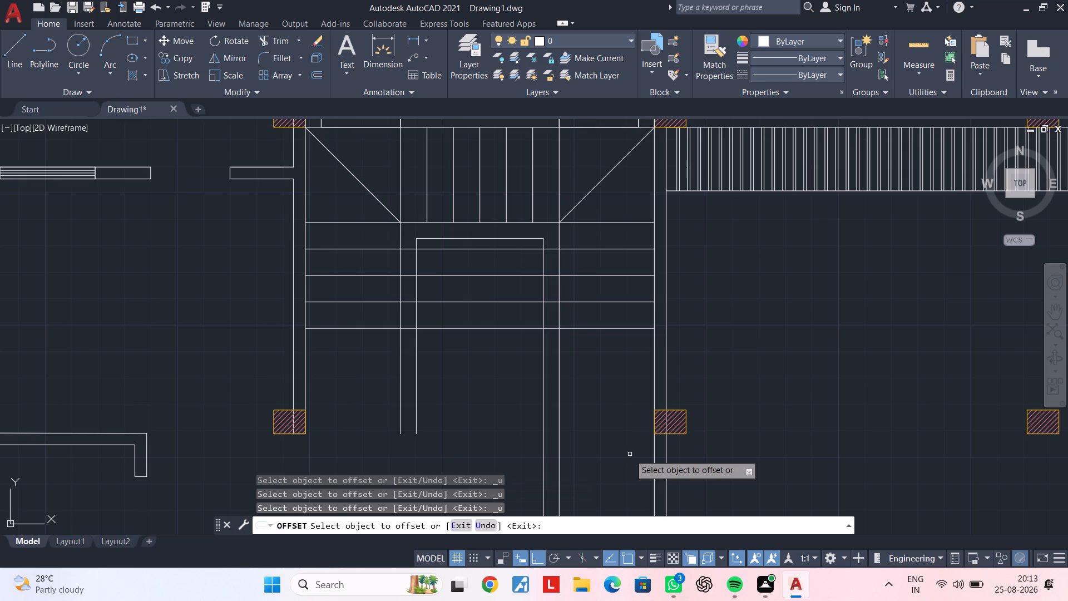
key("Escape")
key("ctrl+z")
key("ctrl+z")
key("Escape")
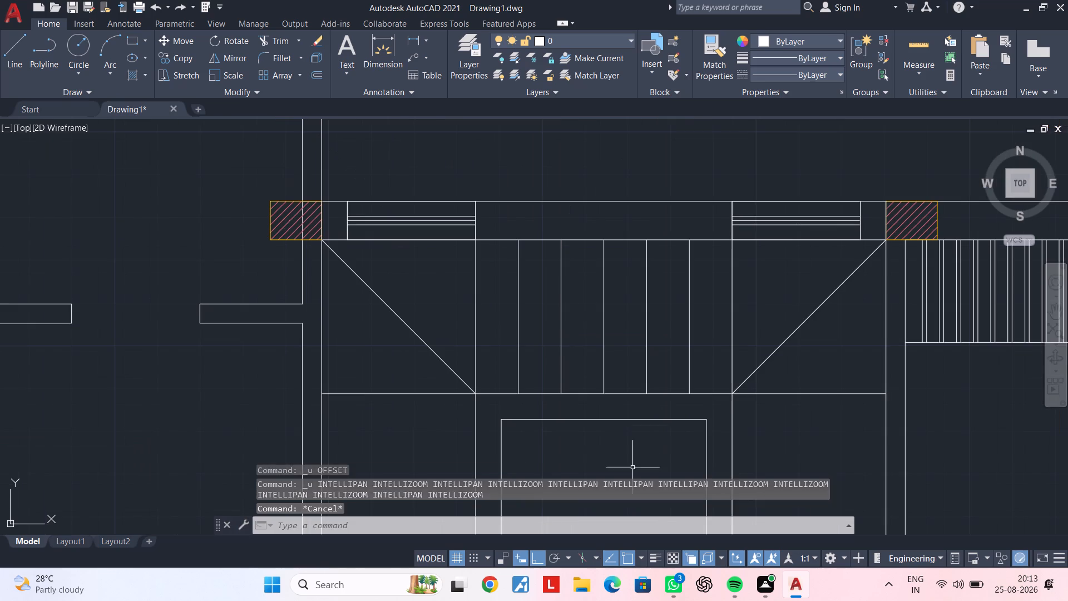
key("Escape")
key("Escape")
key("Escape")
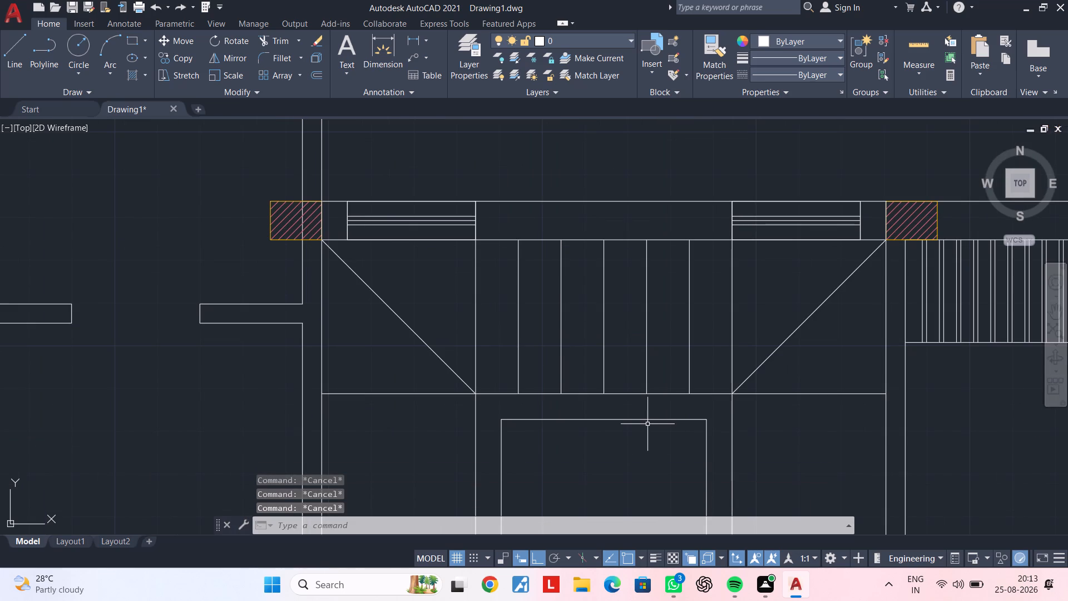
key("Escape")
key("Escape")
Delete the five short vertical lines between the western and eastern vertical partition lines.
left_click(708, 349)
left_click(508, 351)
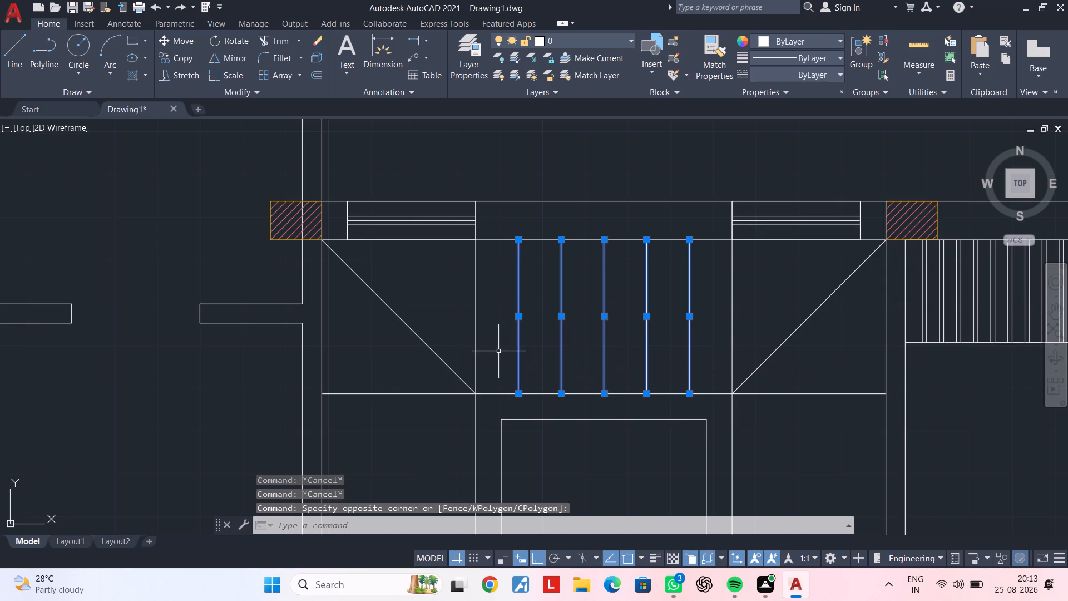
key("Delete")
Offset the middle room's western vertical partition line 1' eastward.
middle_click_drag(497, 323, 559, 322)
key("Escape")
key("Escape")
key("Escape")
type("of 1'")
key("Return")
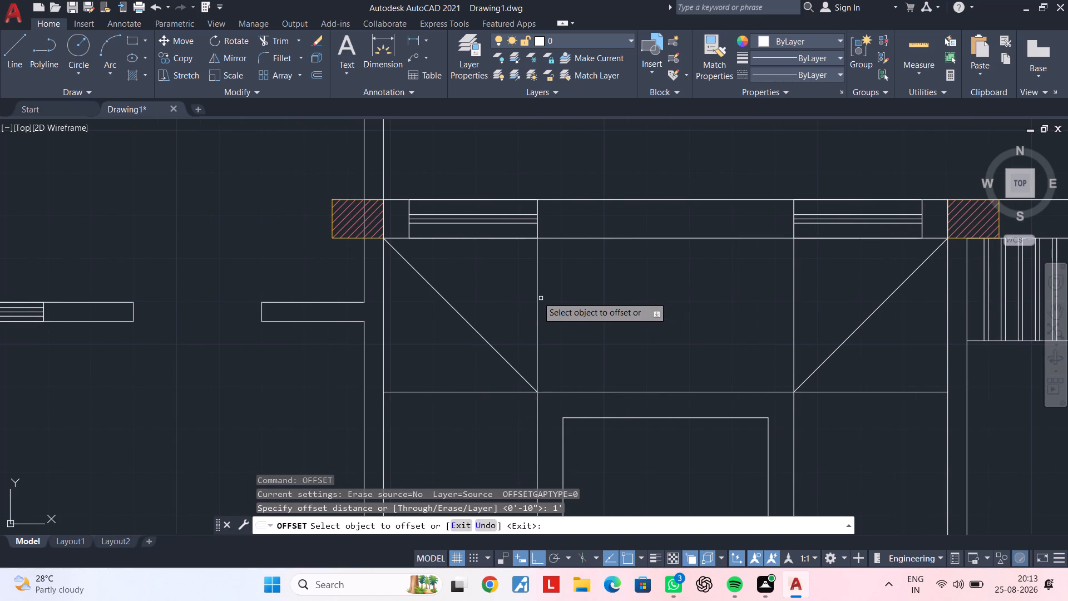
left_click(539, 294)
left_click(606, 294)
key("Escape")
key("Escape")
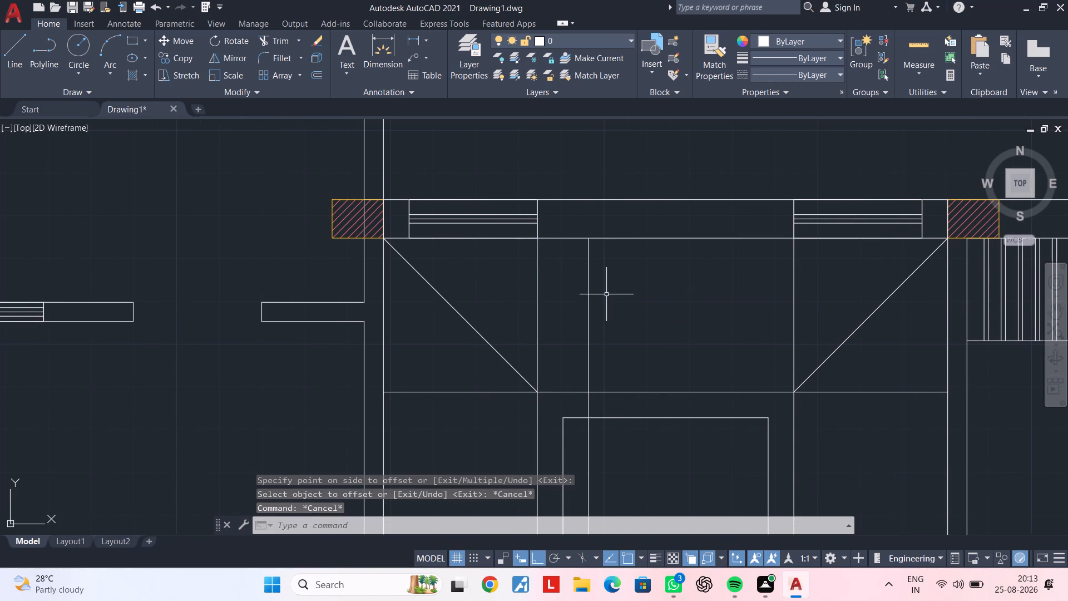
Trim the new vertical line at the horizontal partition line and delete its leftover piece to the south.
type("tr")
key("space")
left_click(590, 401)
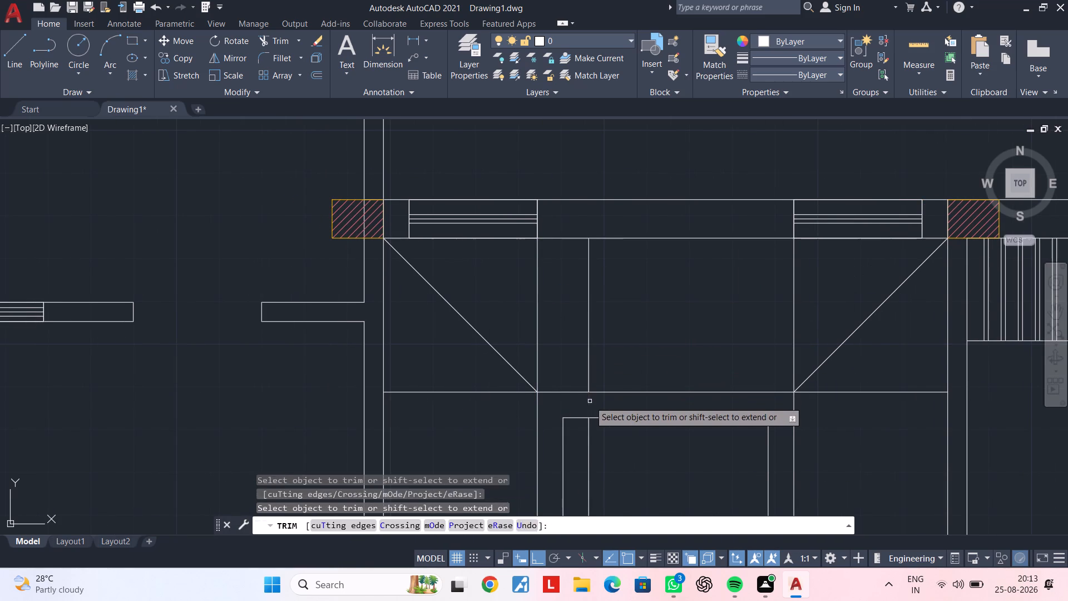
key("Escape")
left_click(610, 439)
left_click(573, 450)
key("Delete")
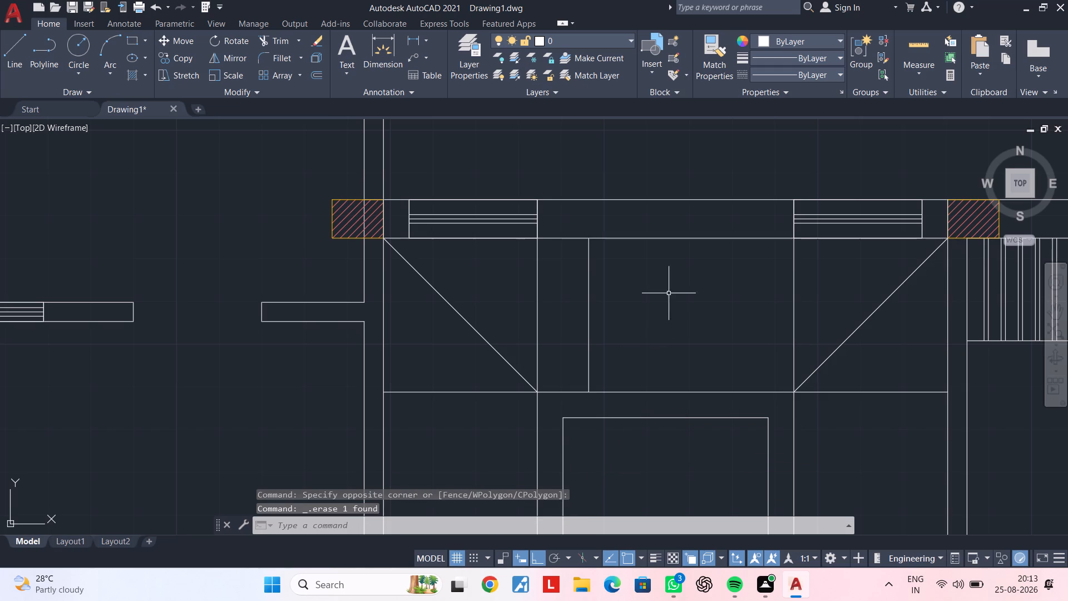
Offset the shortened vertical line eastward three successive times at 1' spacing, filling the space between the two partitions.
middle_click_drag(662, 307, 639, 357)
key("Escape")
key("Escape")
type("of")
key("space")
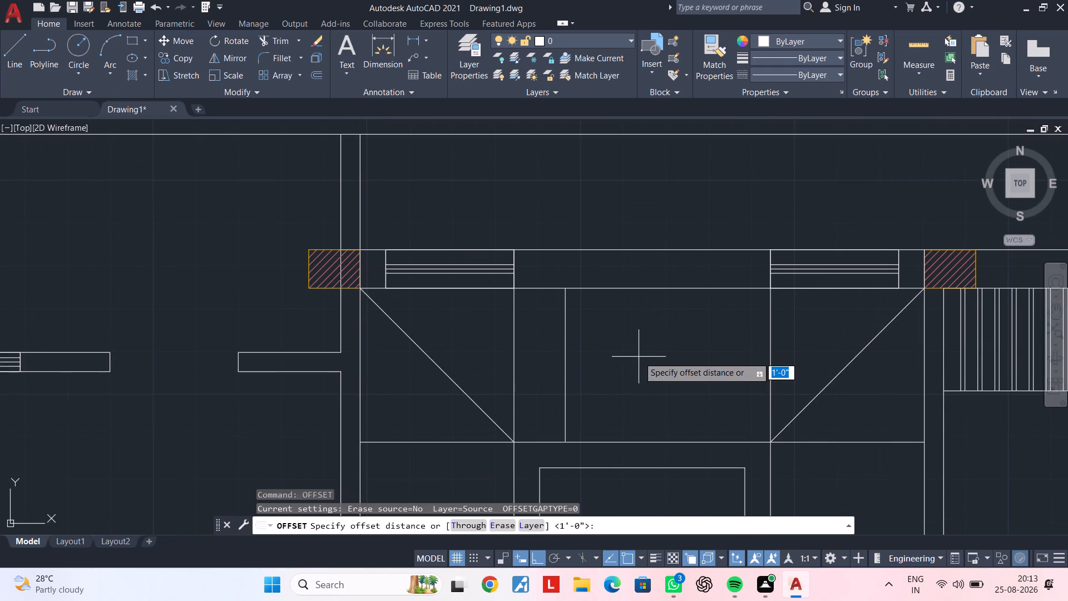
key("space")
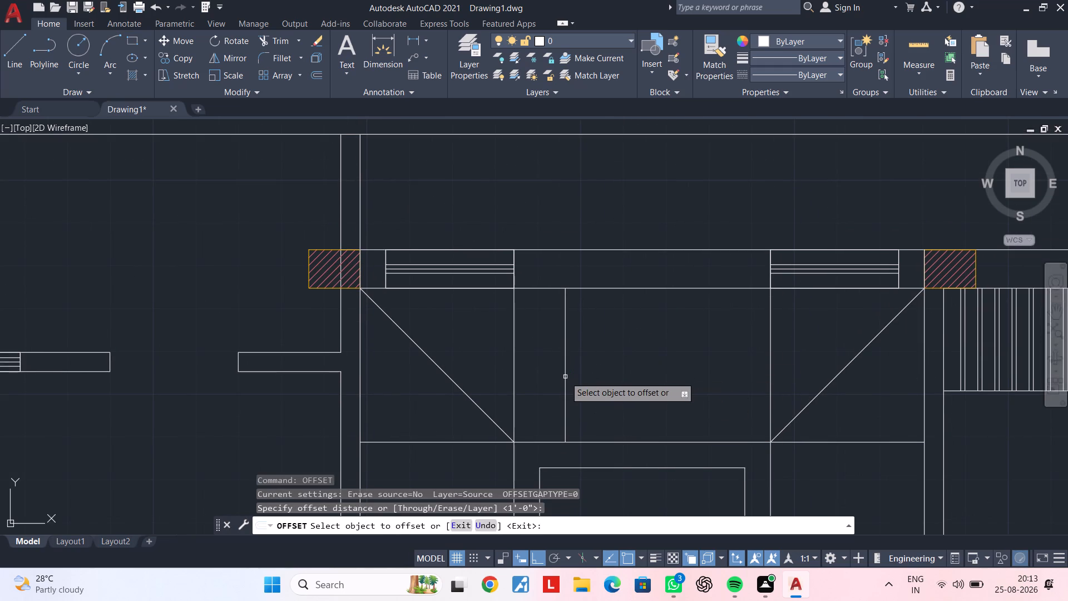
left_click(565, 377)
left_click(601, 380)
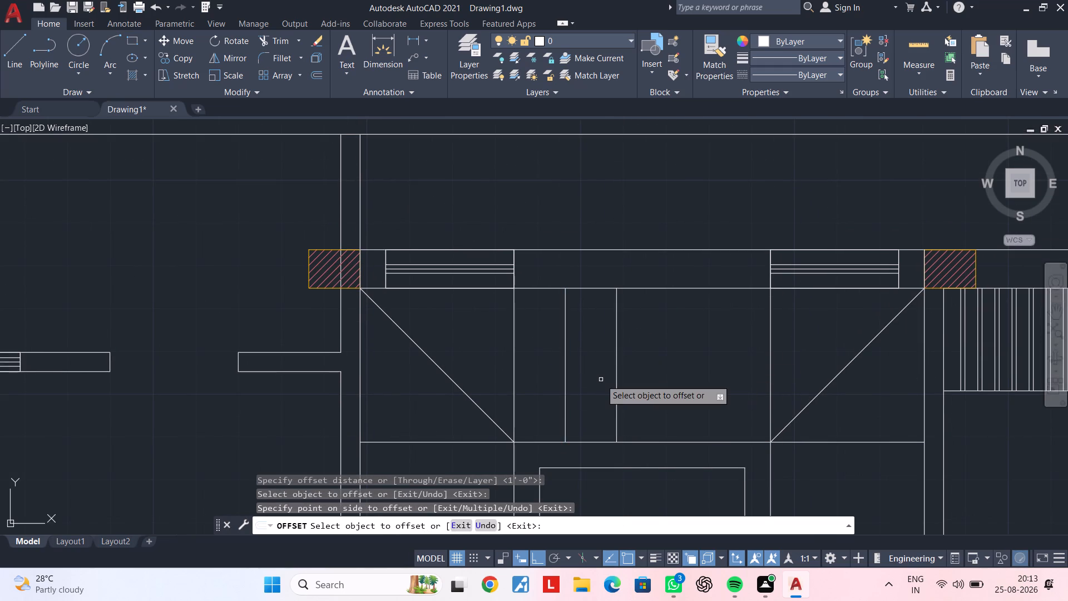
left_click(615, 376)
left_click(660, 375)
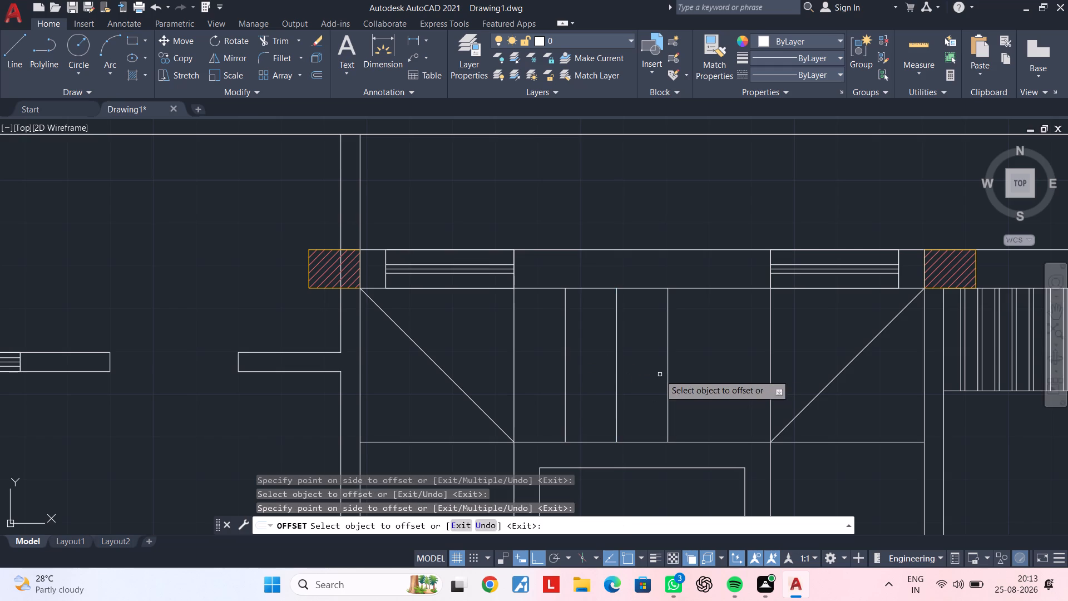
left_click(668, 375)
left_click(698, 375)
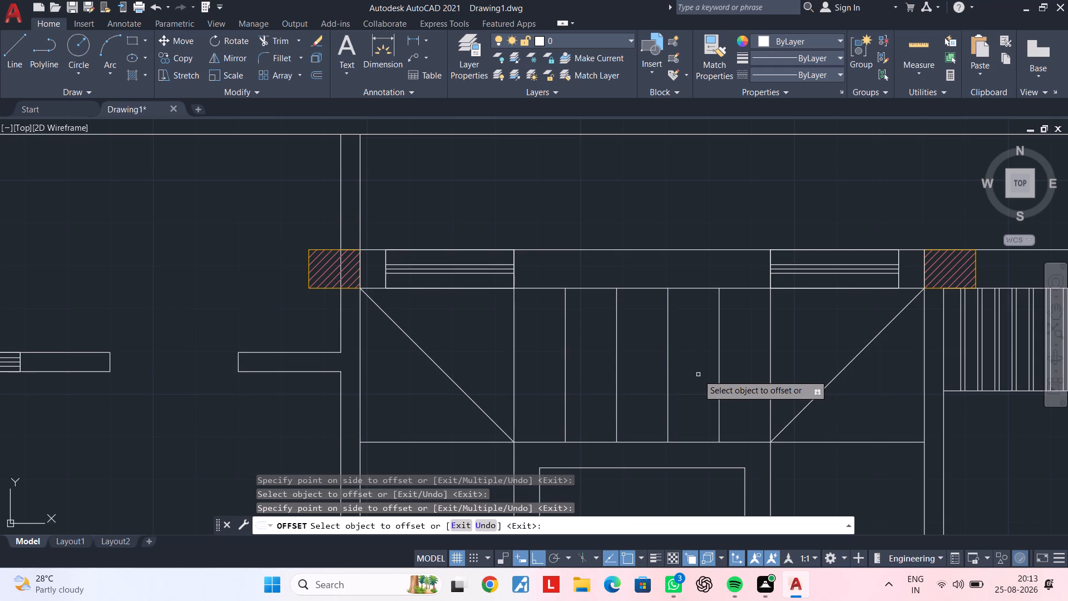
key("Escape")
key("Escape")
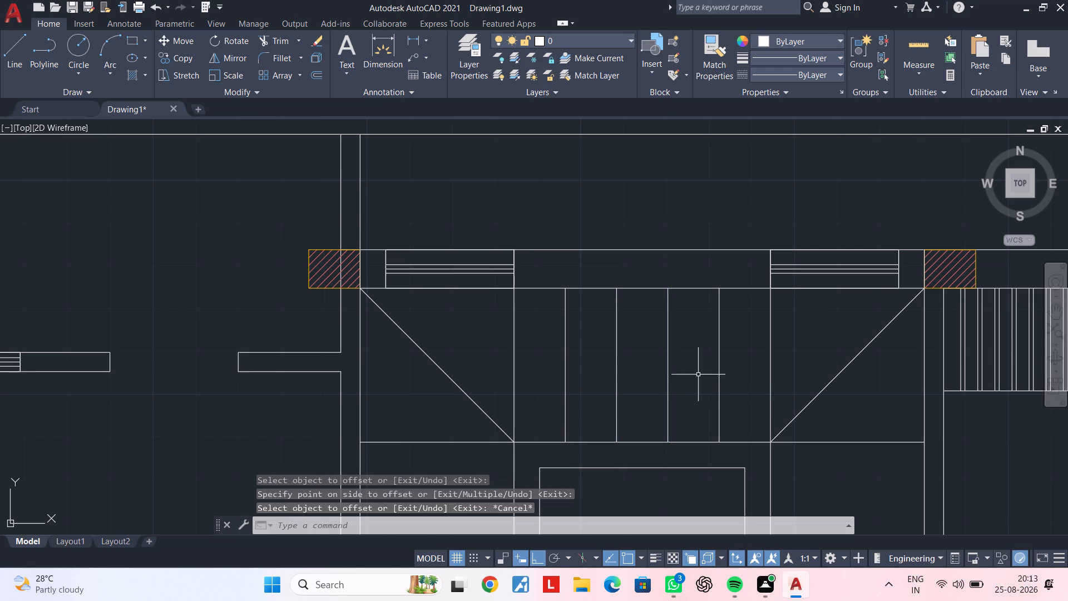
Offset the middle room's horizontal partition line southward at 1' spacing to make seven successive parallel lines.
scroll(774, 396, "down", 1)
middle_click_drag(773, 394, 684, 295)
key("Escape")
middle_click_drag(717, 360, 673, 317)
key("Escape")
key("Escape")
type("of 1'")
key("Return")
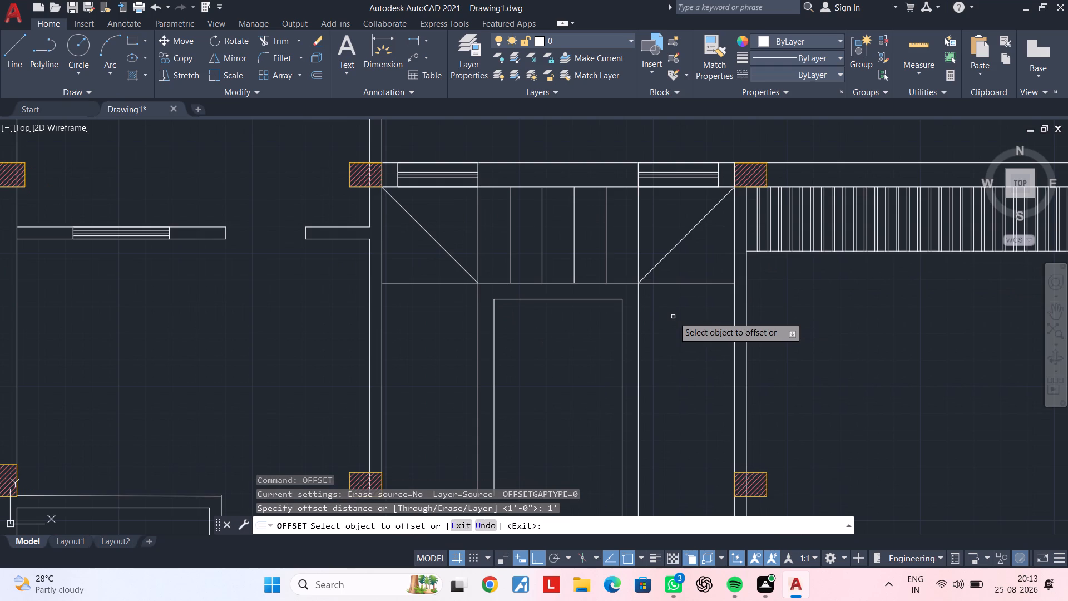
left_click(703, 282)
left_click(701, 327)
left_click(699, 316)
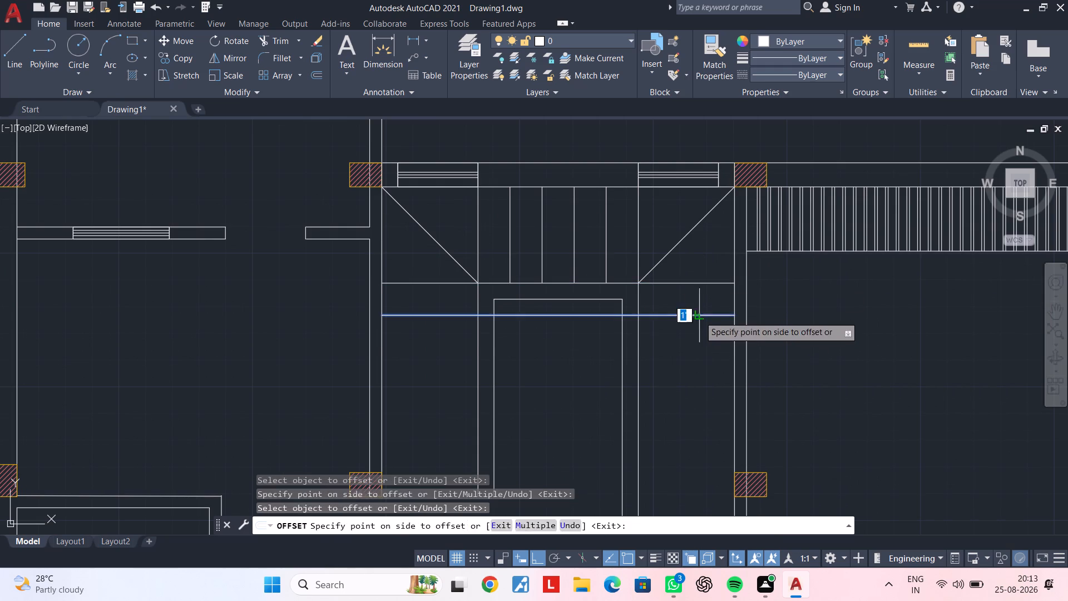
left_click(701, 340)
left_click(700, 349)
left_click(702, 358)
middle_click_drag(696, 387, 686, 284)
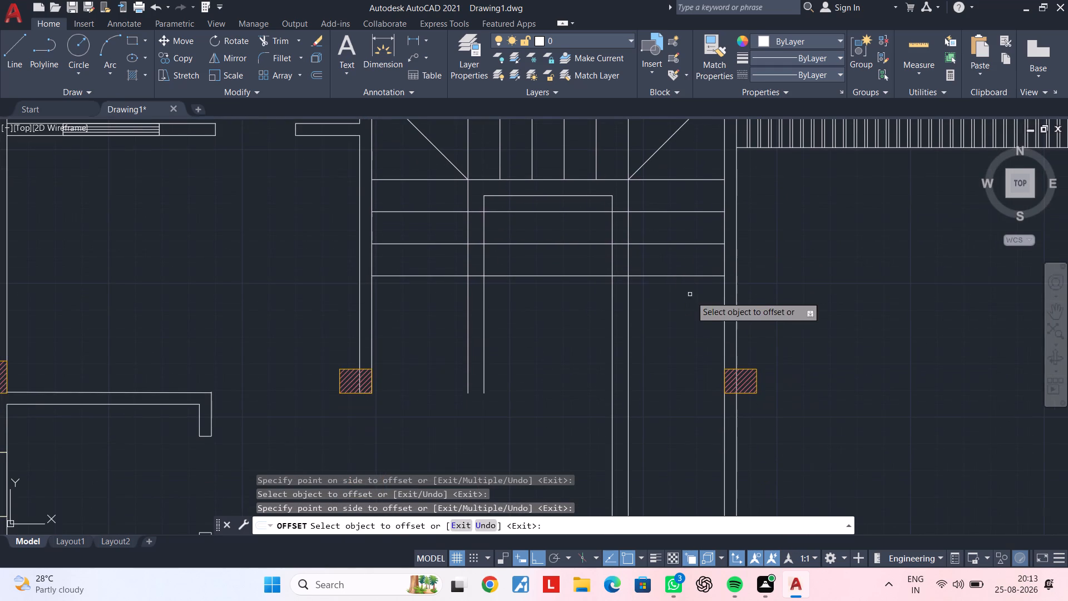
left_click(691, 277)
left_click(688, 292)
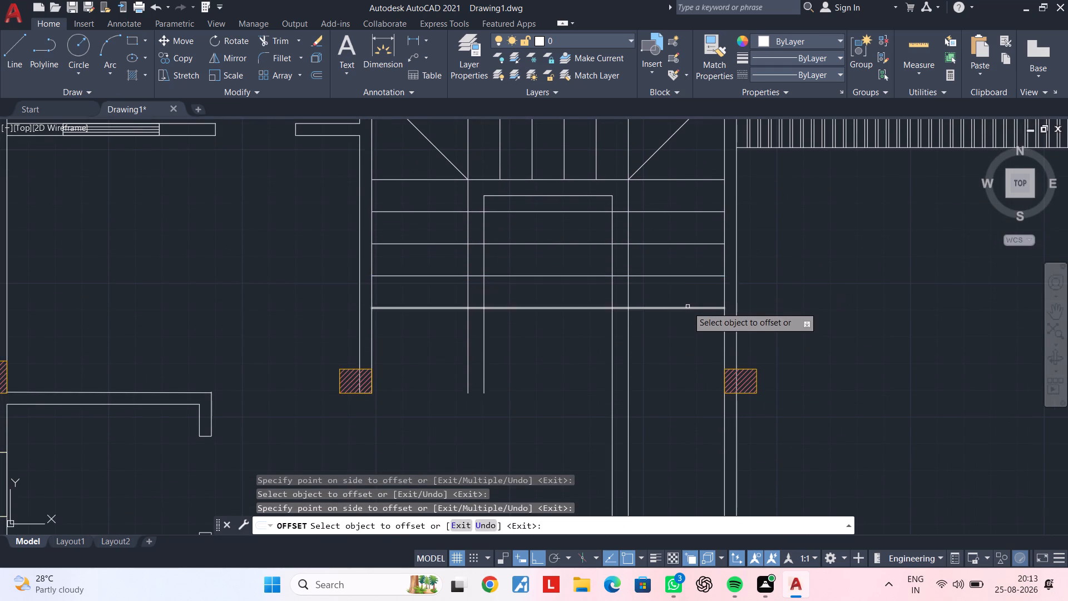
left_click(688, 307)
left_click(685, 353)
left_click(687, 339)
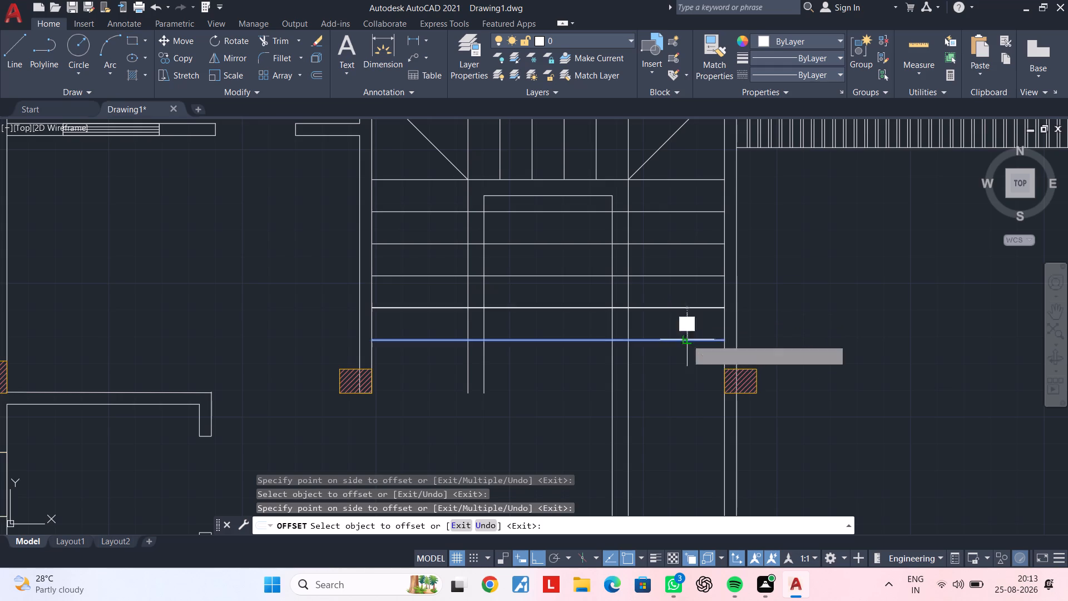
left_click(693, 377)
left_click(692, 371)
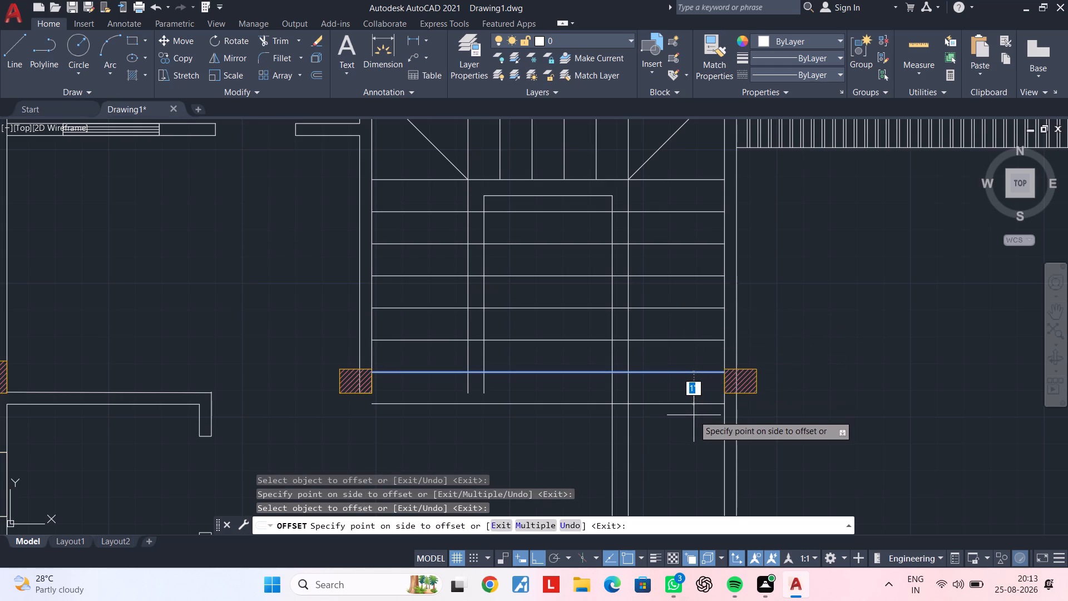
left_click(694, 415)
key("Escape")
key("Escape")
key("Escape")
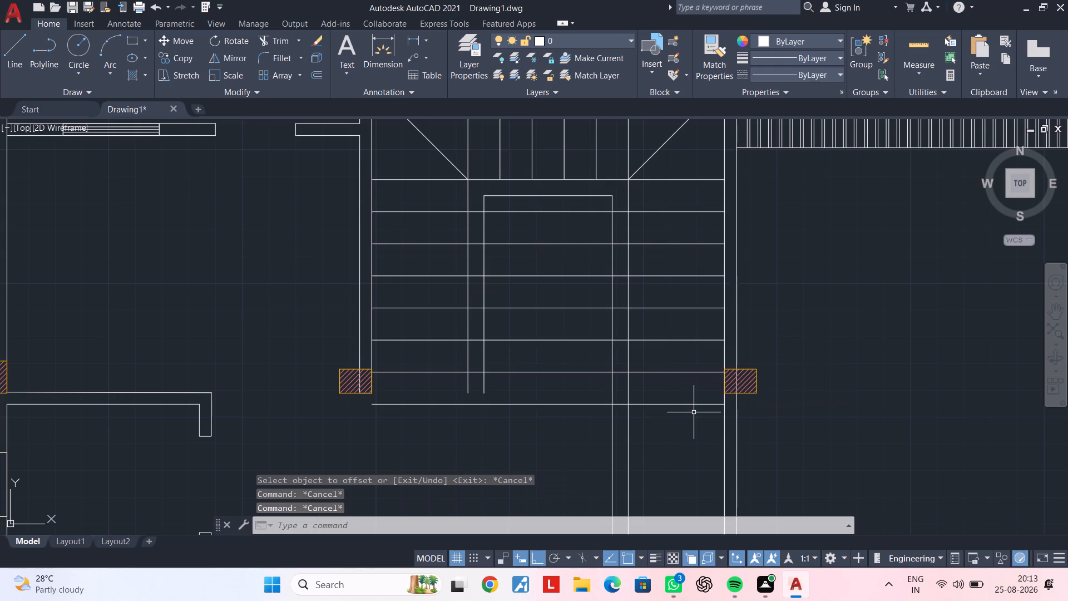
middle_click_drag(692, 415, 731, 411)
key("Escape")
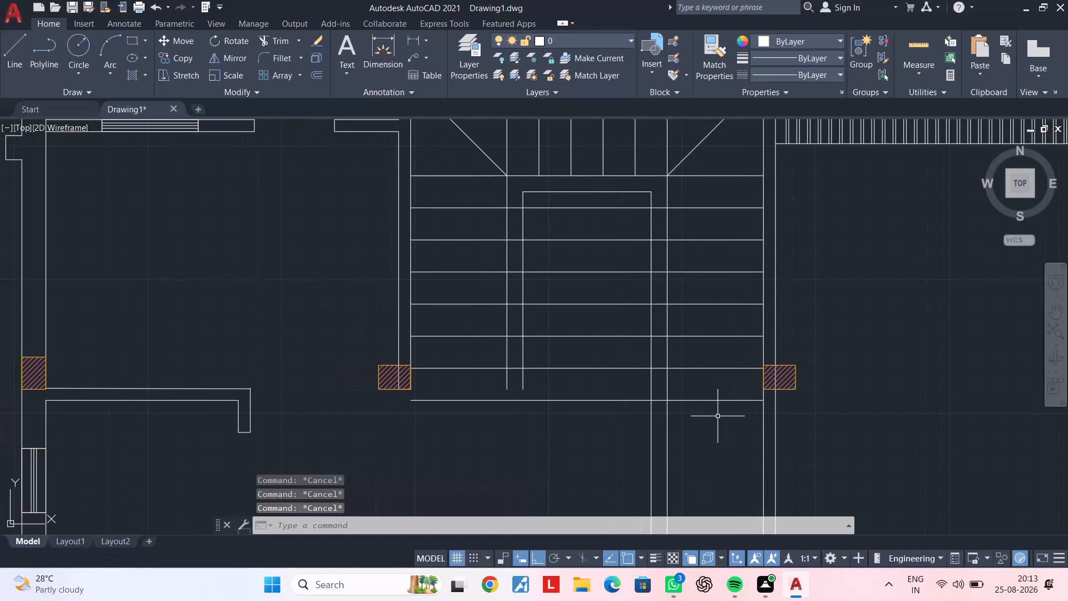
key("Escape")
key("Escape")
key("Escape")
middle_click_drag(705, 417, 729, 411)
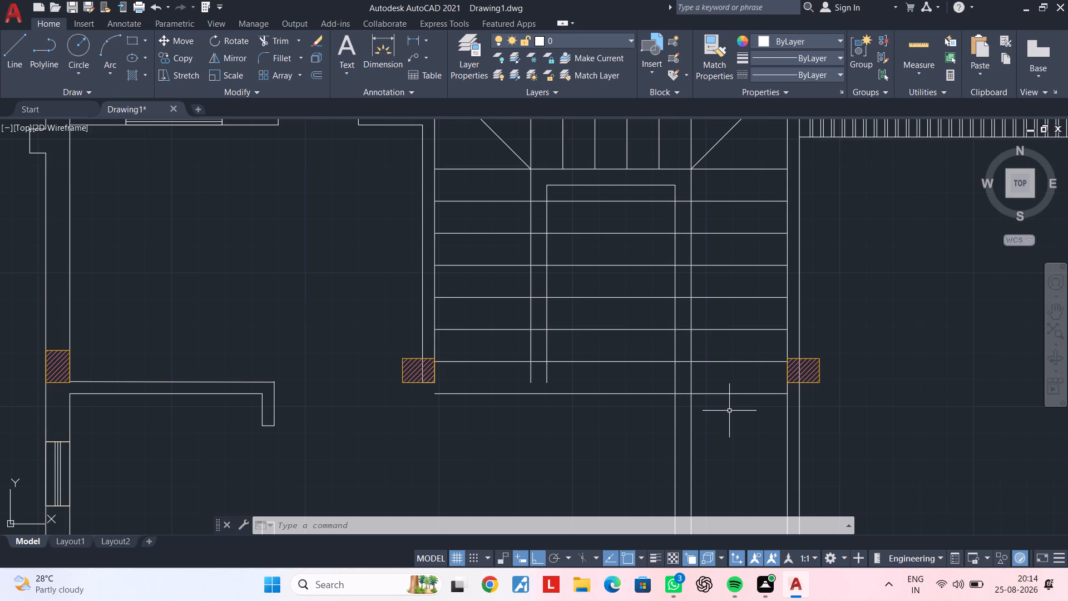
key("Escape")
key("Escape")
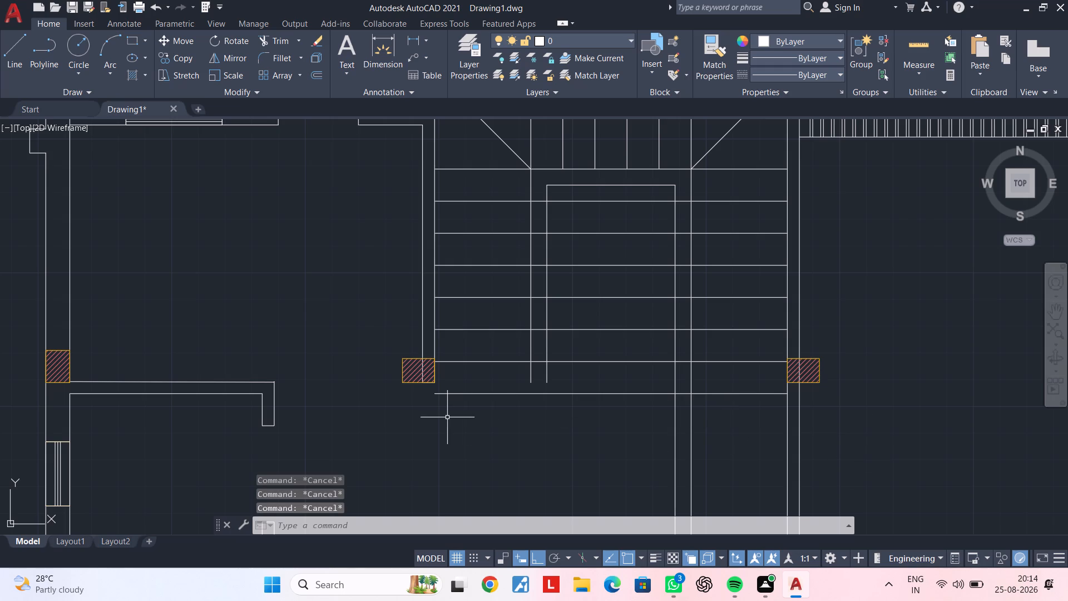
Trim the southernmost horizontal line west of the inner outline's east side, and the two eastern vertical lines south of it.
middle_click_drag(447, 417, 510, 419)
key("Escape")
key("Escape")
key("Escape")
key("Escape")
key("Escape")
type("tr")
key("space")
left_click(662, 415)
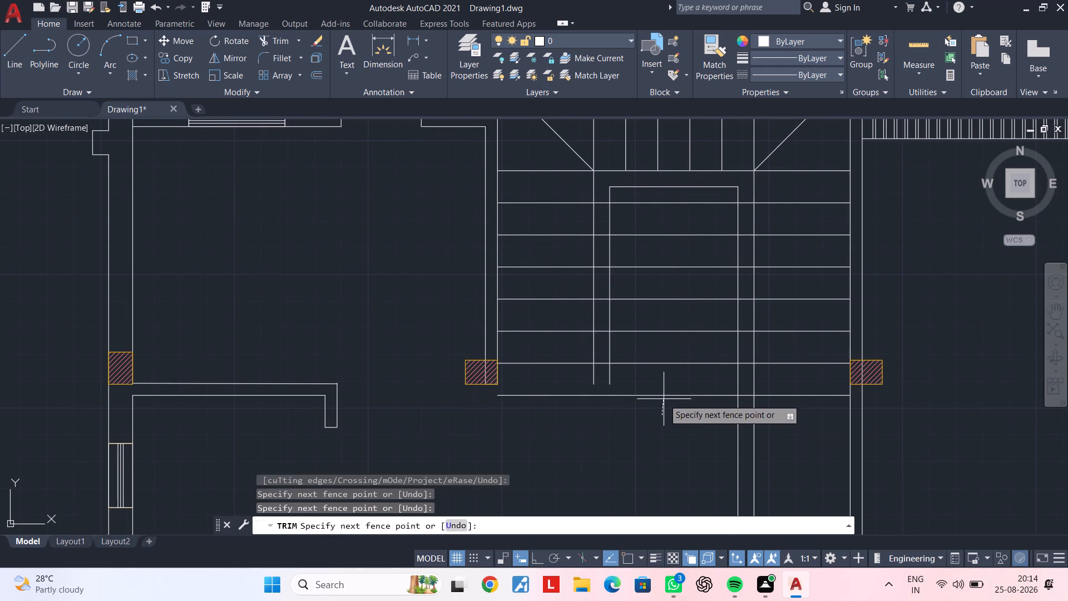
left_click(668, 380)
left_click(716, 445)
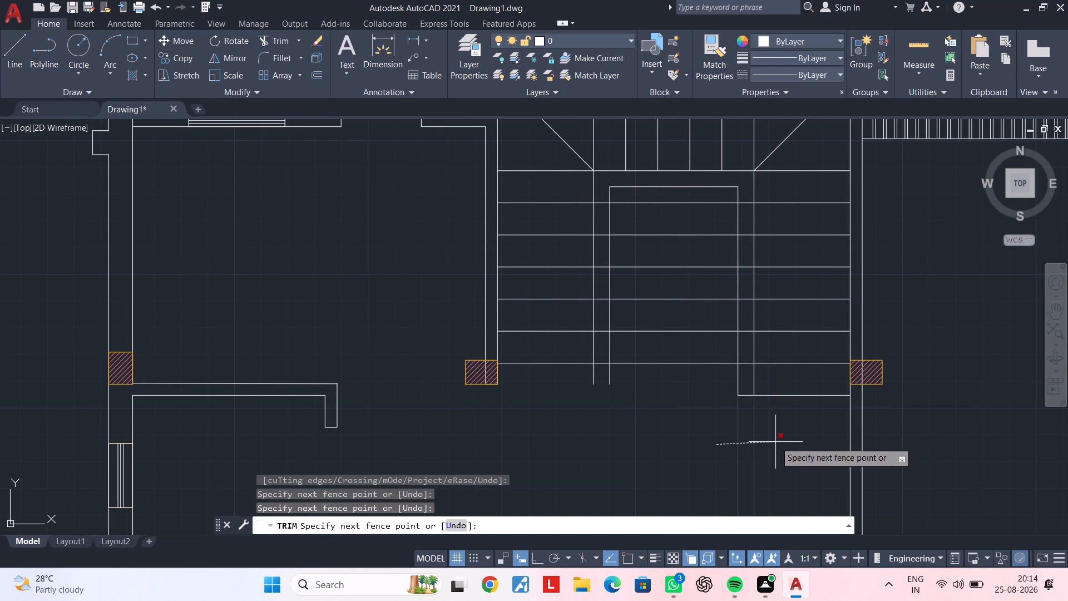
left_click(775, 442)
Trim the six remaining horizontal lines where they cross the space inside the inner rectangular outline.
middle_click_drag(668, 428, 669, 469)
left_click(670, 447)
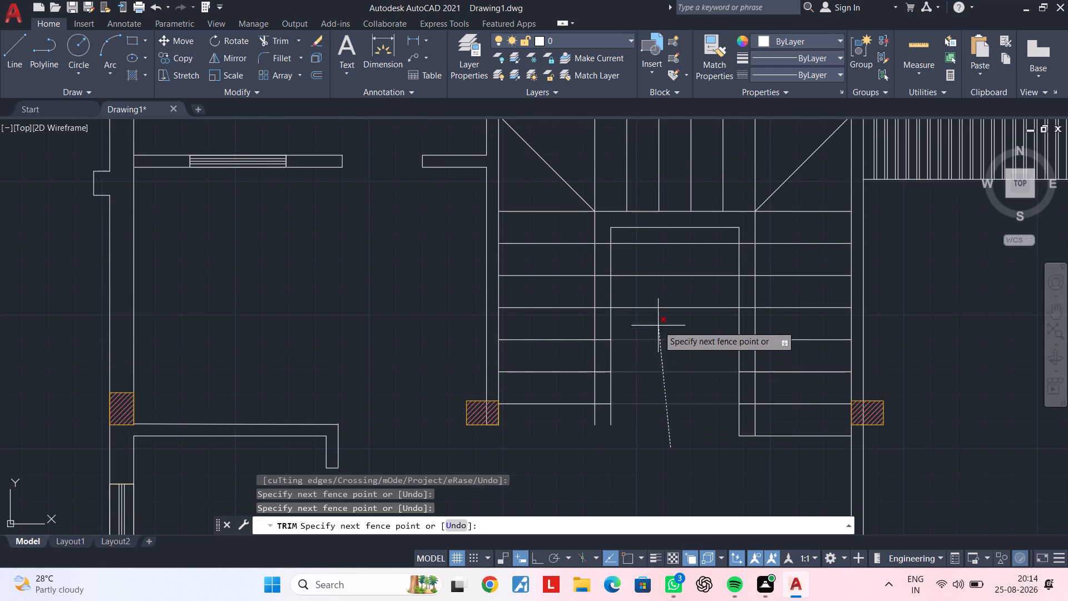
left_click(664, 237)
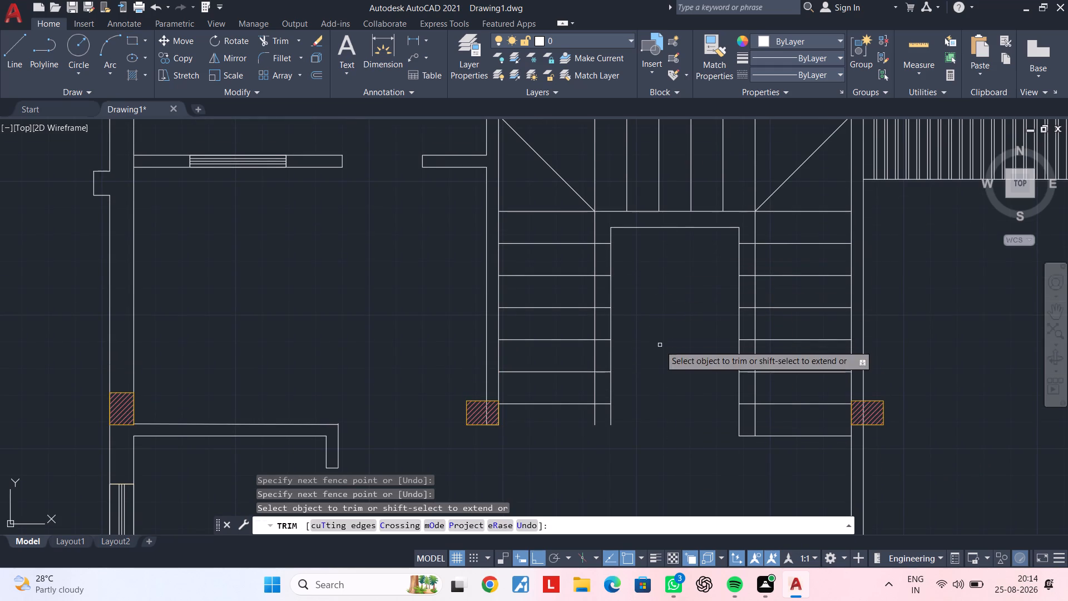
Trim the horizontal line pieces in the narrow gaps between the inner outline and the eastern and western partition lines.
middle_click_drag(660, 366, 656, 383)
scroll(736, 255, "up", 2)
left_click_drag(745, 249, 748, 259)
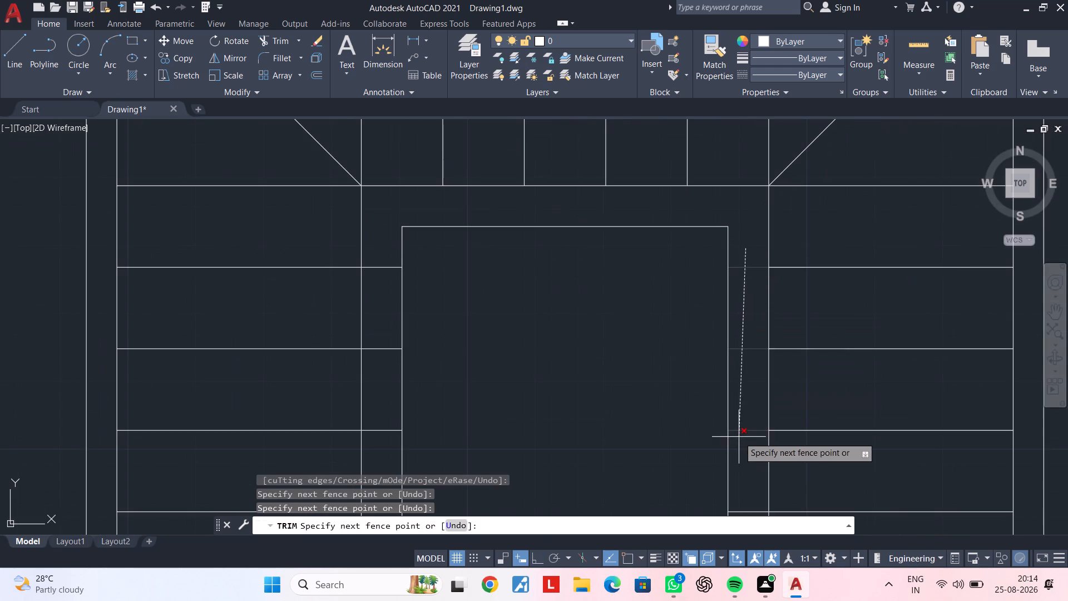
middle_click_drag(744, 427, 744, 231)
middle_click_drag(748, 458, 748, 326)
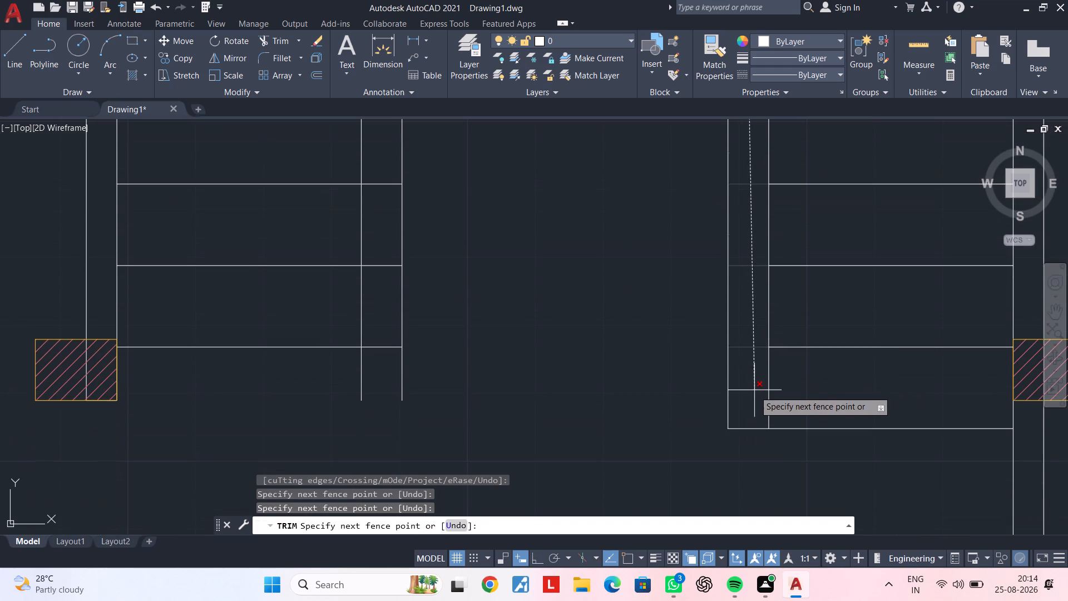
left_click(754, 391)
scroll(741, 393, "down", 3)
middle_click_drag(680, 385, 702, 471)
scroll(671, 442, "up", 1)
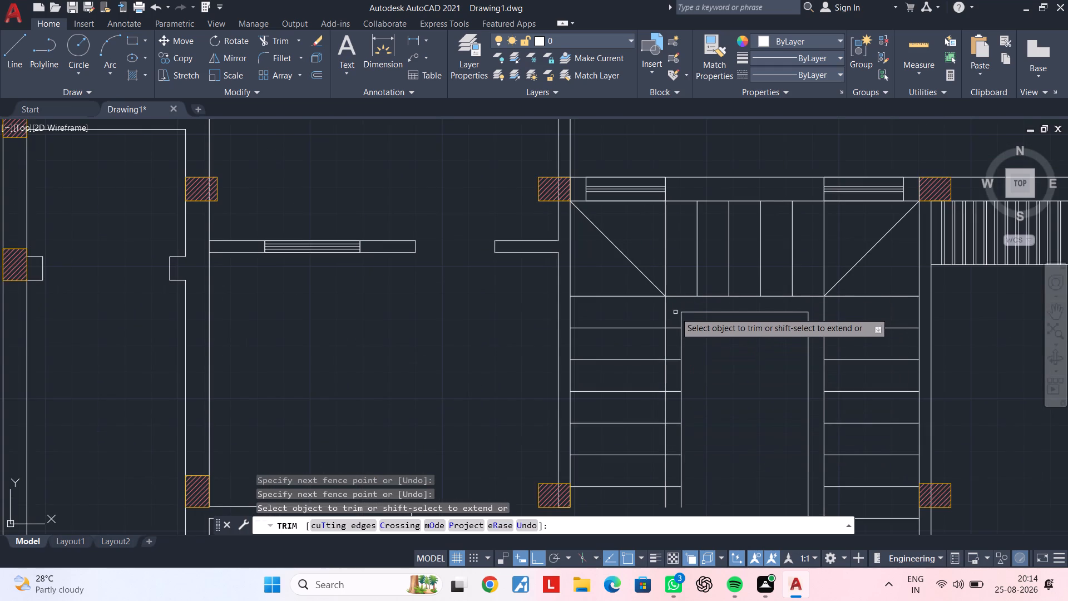
left_click(675, 315)
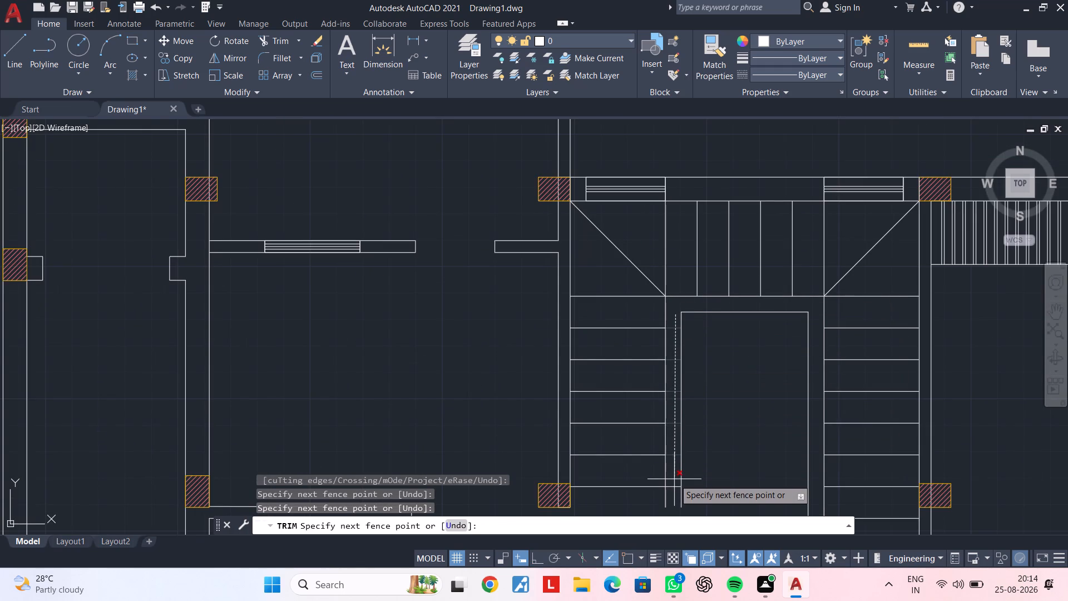
left_click(674, 479)
Trim the ends of the two western vertical lines that extend south of the western flight's last horizontal line.
left_click(661, 499)
left_click(693, 500)
key("Escape")
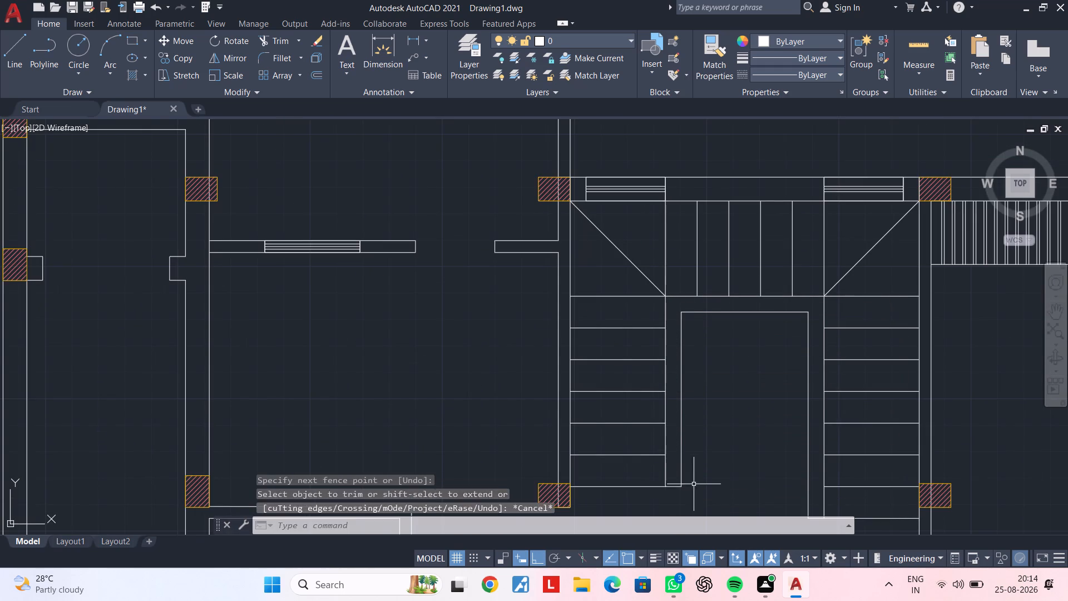
key("Escape")
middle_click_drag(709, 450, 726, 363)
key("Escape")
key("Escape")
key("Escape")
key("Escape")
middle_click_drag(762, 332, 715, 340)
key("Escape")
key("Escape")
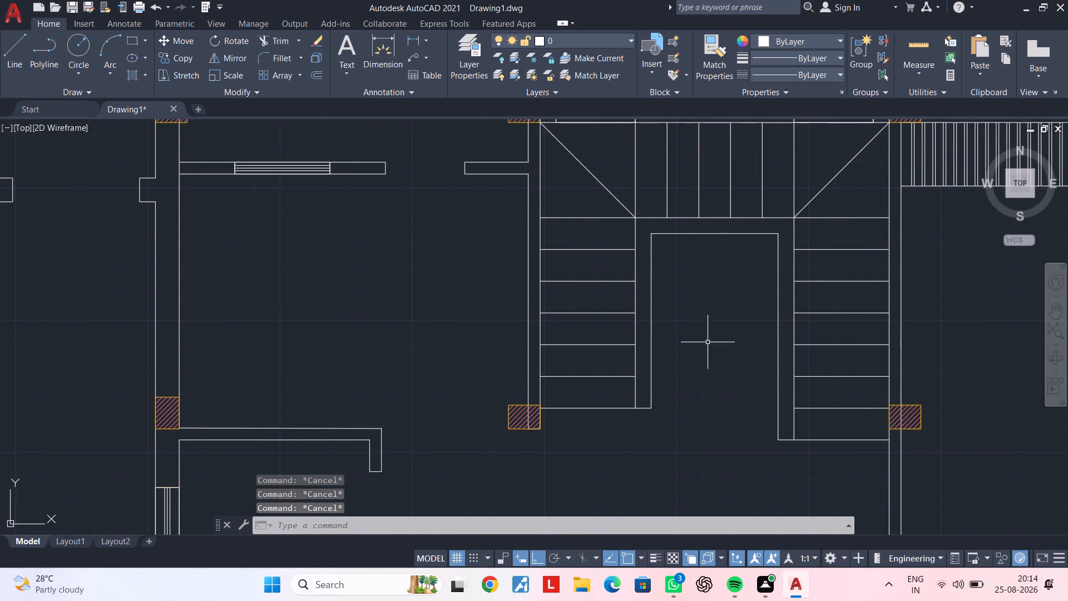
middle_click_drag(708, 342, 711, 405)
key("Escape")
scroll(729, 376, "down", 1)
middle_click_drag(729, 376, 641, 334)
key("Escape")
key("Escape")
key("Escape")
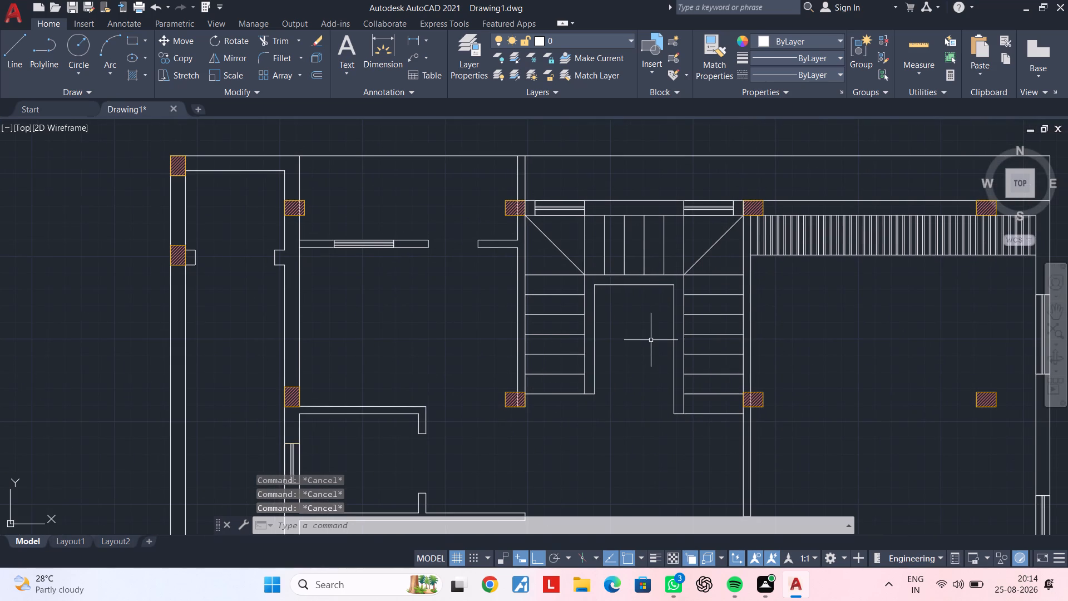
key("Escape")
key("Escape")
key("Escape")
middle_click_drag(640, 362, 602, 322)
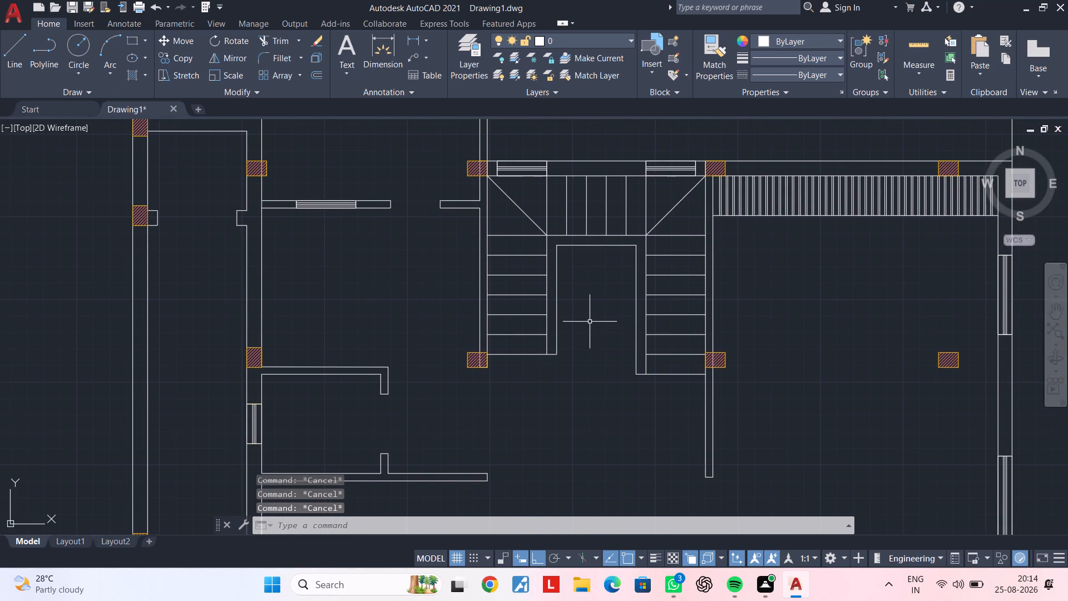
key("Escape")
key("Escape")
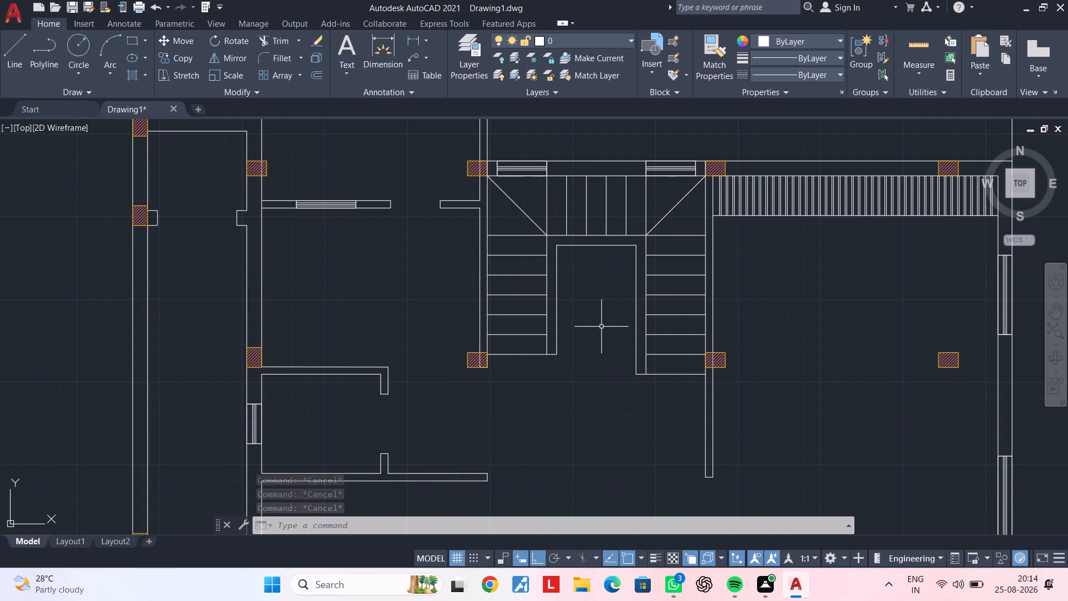
Draw the stair direction line from the eastern flight's south-edge midpoint, about 8'-6" north, 7'-9" west, and south to the western flight's fourth horizontal line.
key("Escape")
middle_click_drag(601, 327, 569, 334)
scroll(569, 334, "down", 2)
middle_click_drag(570, 334, 640, 302)
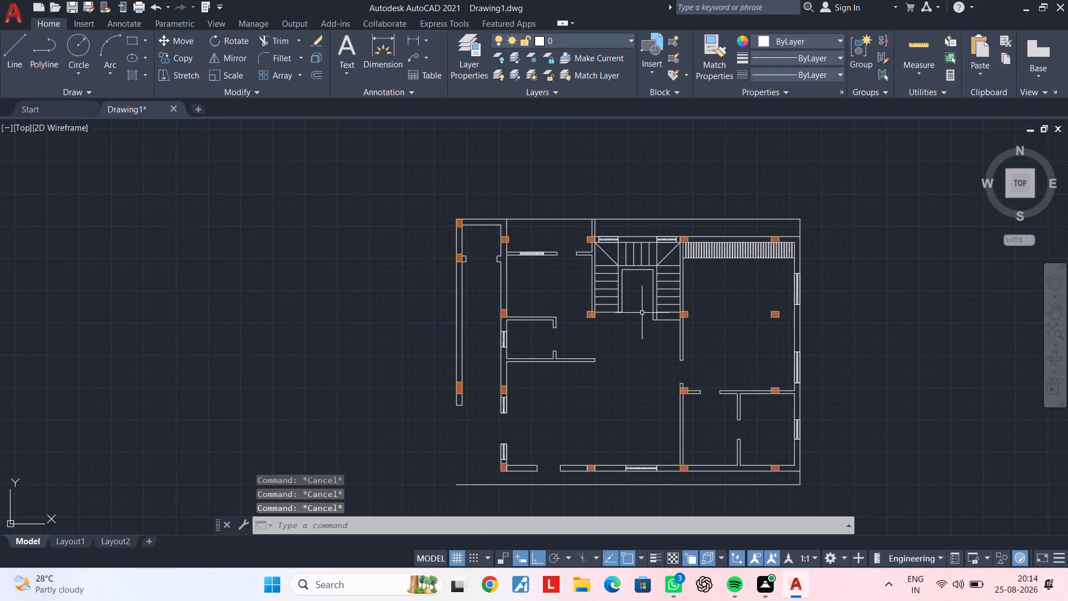
scroll(643, 311, "up", 2)
middle_click_drag(629, 320, 716, 296)
middle_click_drag(696, 335, 616, 341)
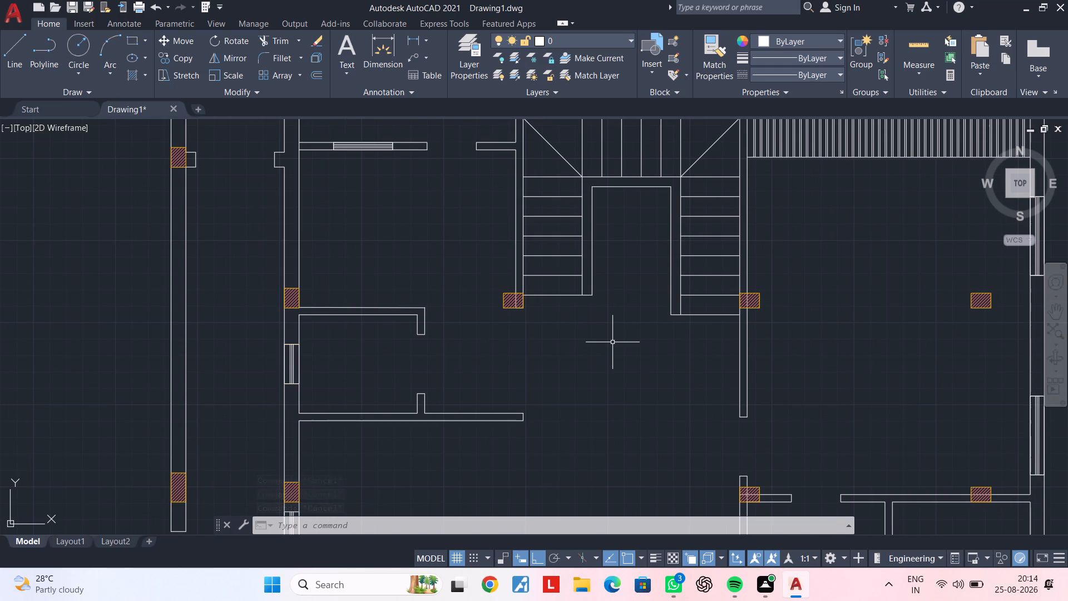
key("Escape")
key("Escape")
key("Escape")
scroll(696, 342, "up", 1)
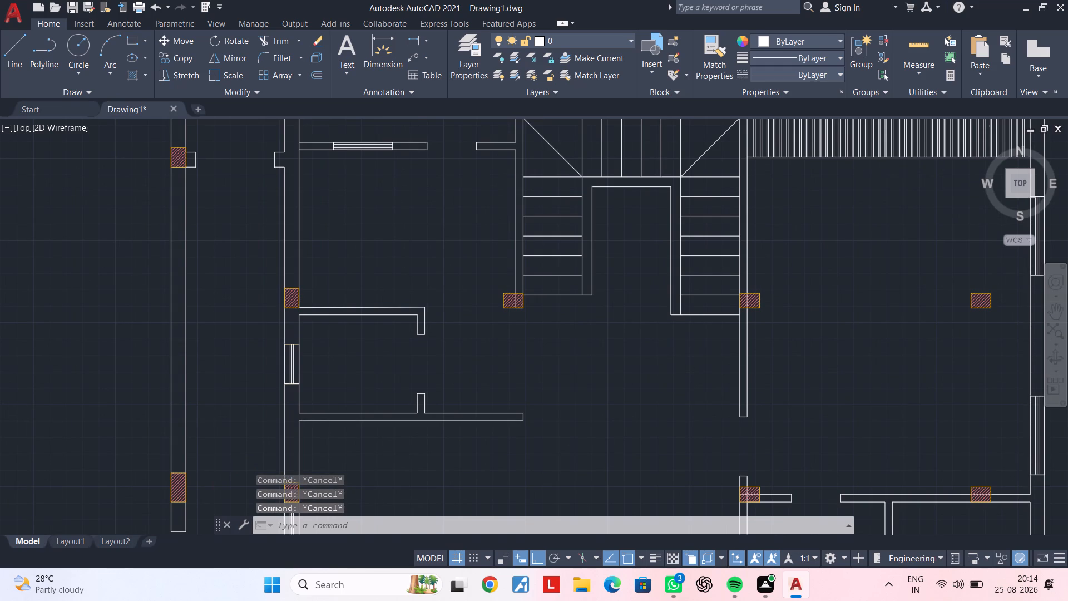
key("l")
key("space")
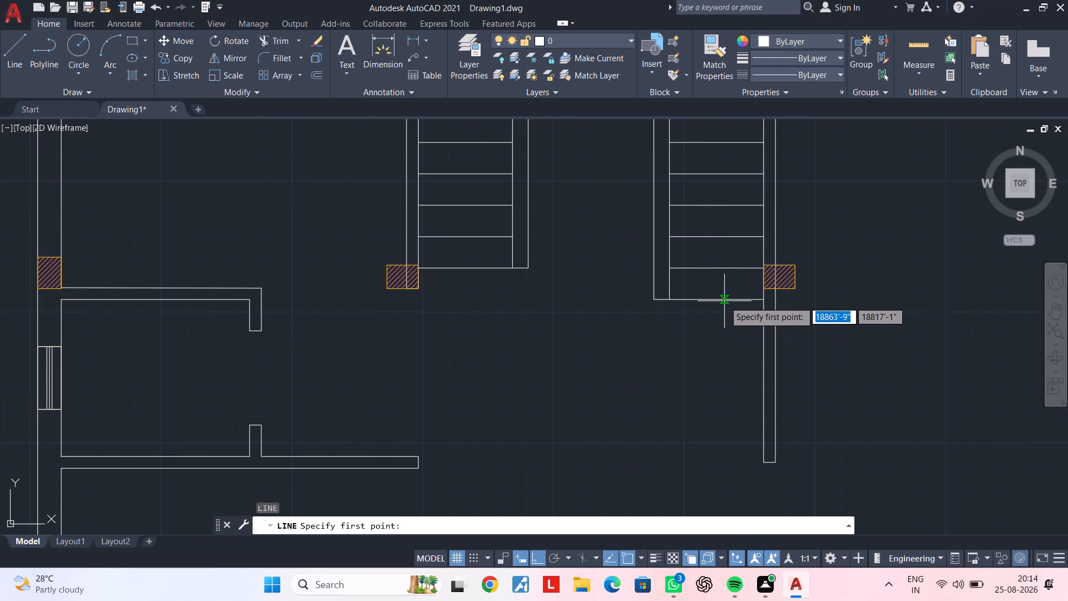
left_click(708, 300)
middle_click_drag(696, 194, 693, 352)
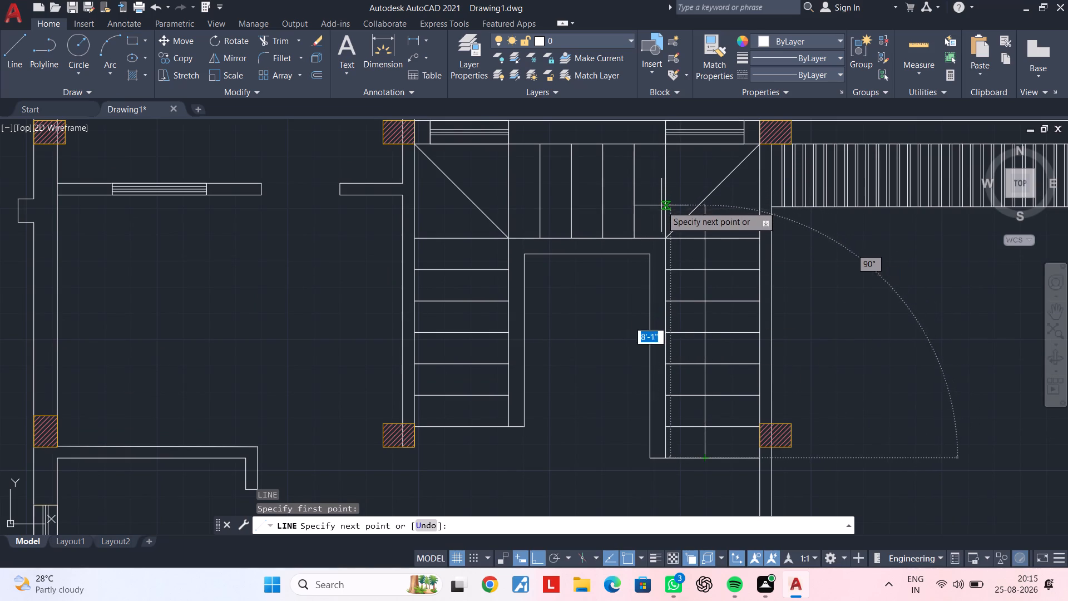
left_click(704, 190)
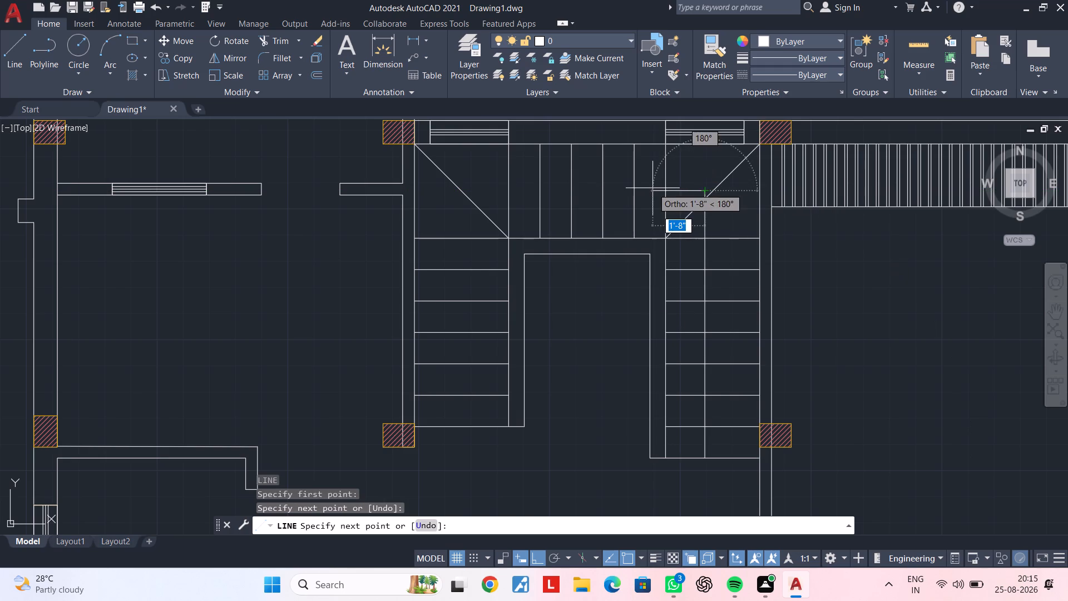
middle_click_drag(521, 197, 678, 198)
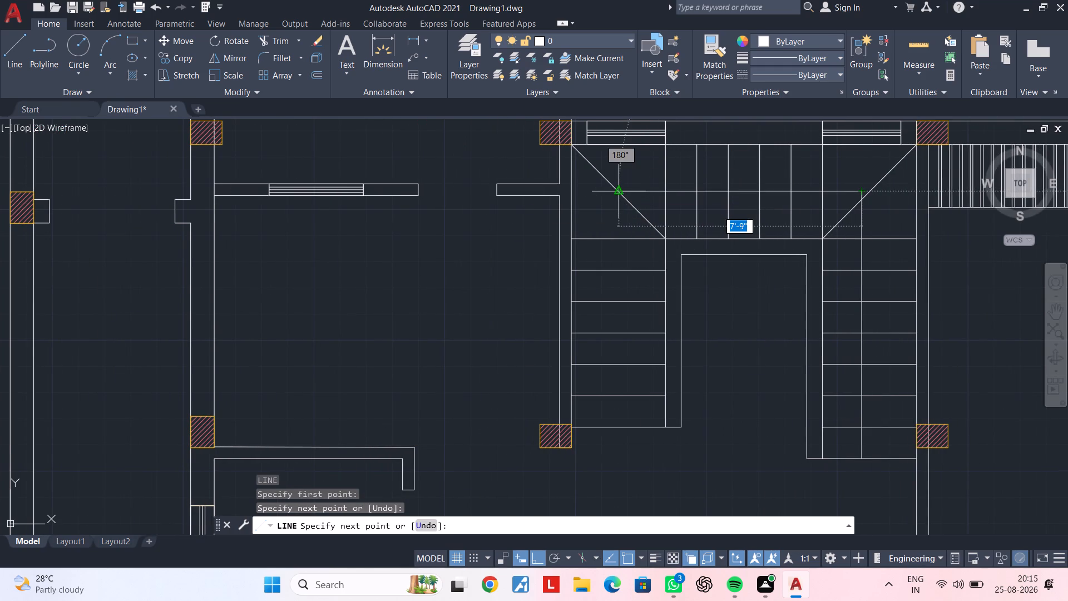
left_click(622, 192)
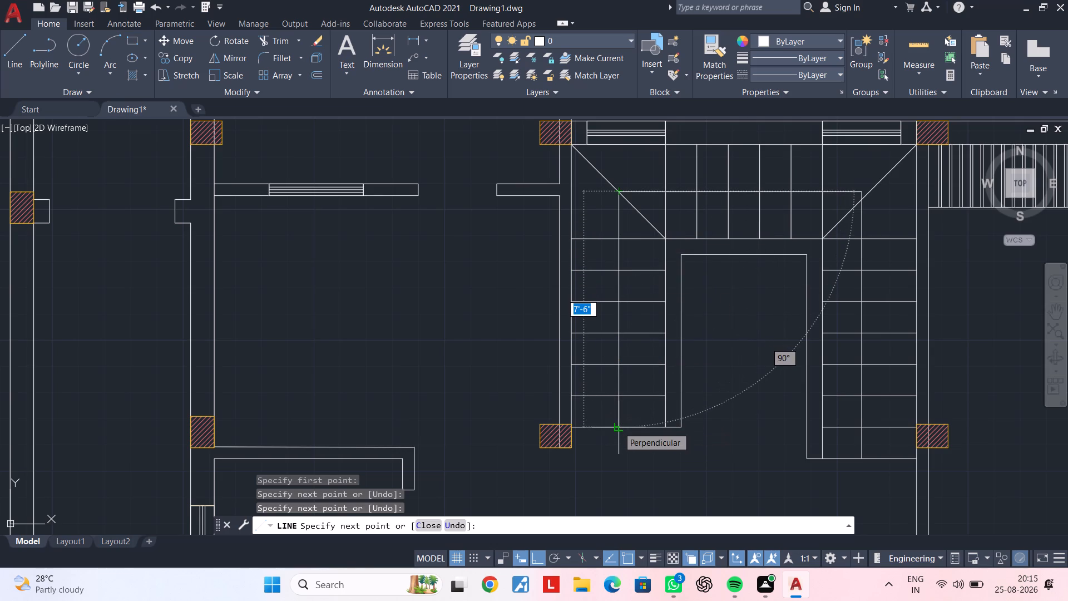
left_click(618, 330)
key("Escape")
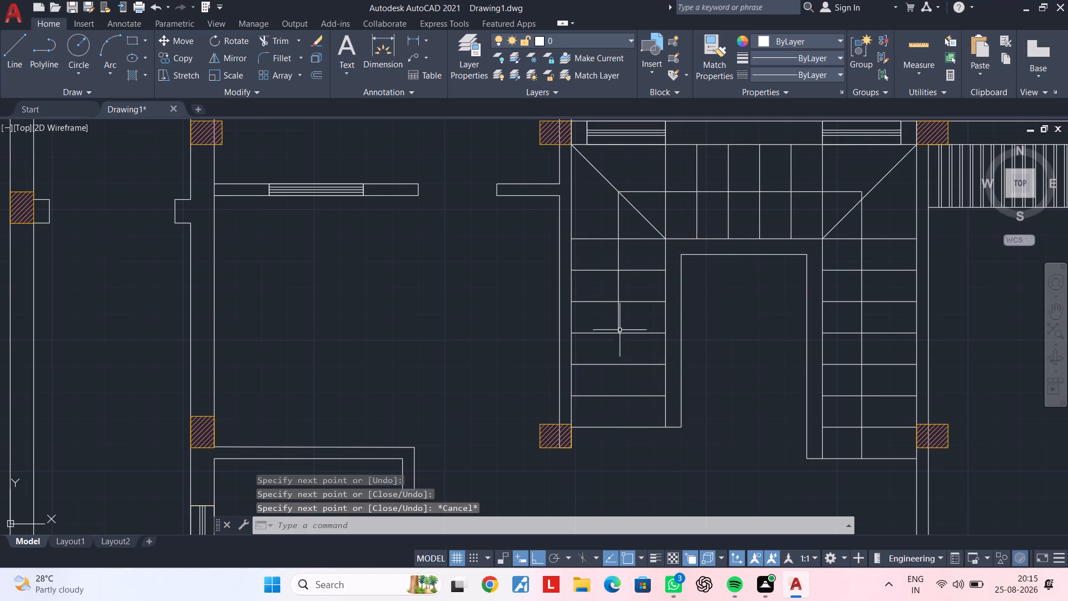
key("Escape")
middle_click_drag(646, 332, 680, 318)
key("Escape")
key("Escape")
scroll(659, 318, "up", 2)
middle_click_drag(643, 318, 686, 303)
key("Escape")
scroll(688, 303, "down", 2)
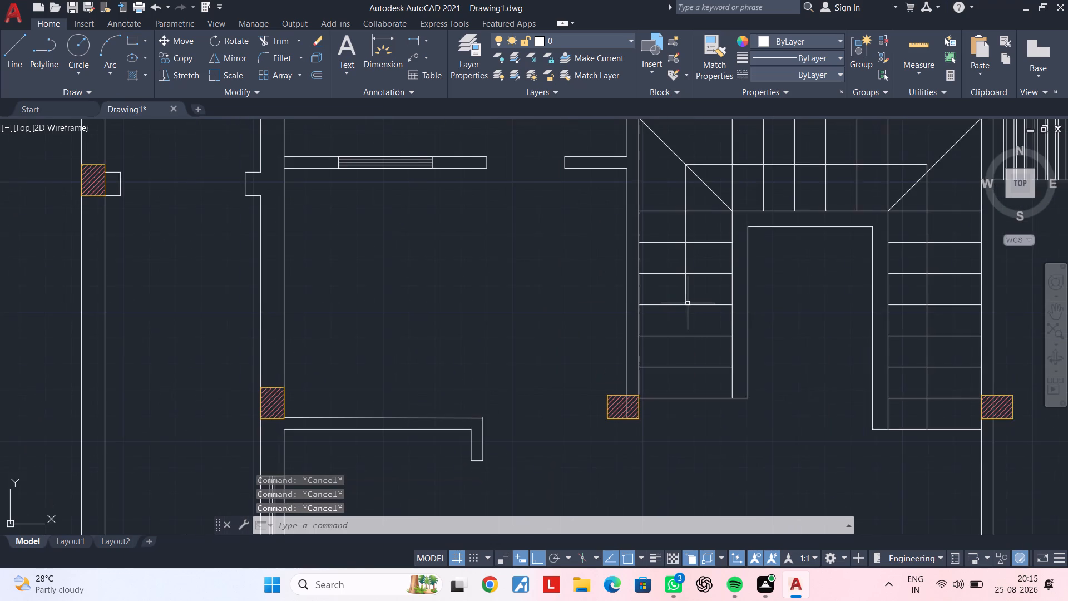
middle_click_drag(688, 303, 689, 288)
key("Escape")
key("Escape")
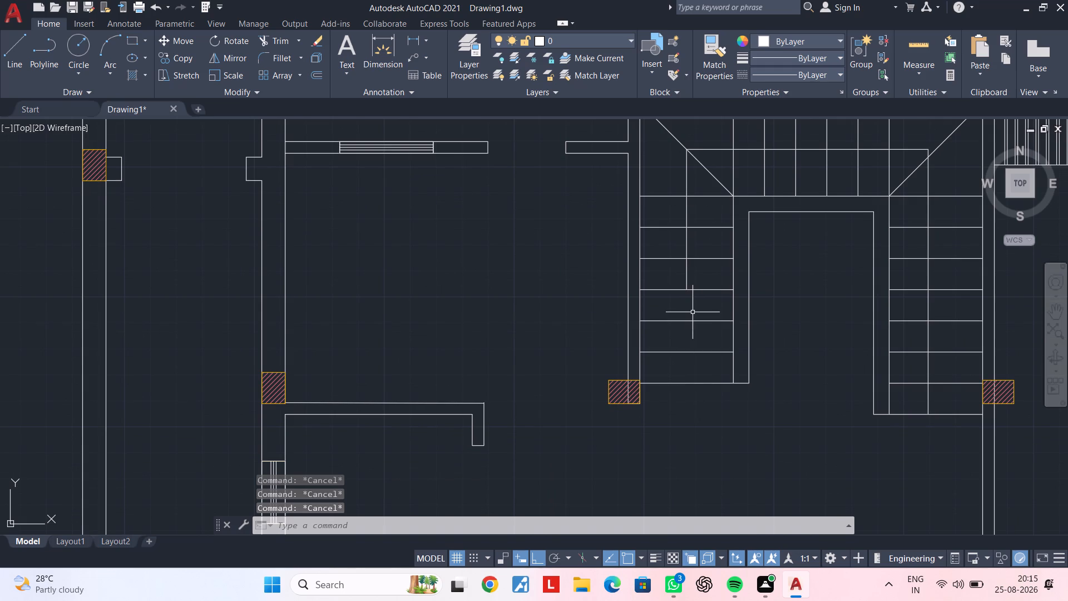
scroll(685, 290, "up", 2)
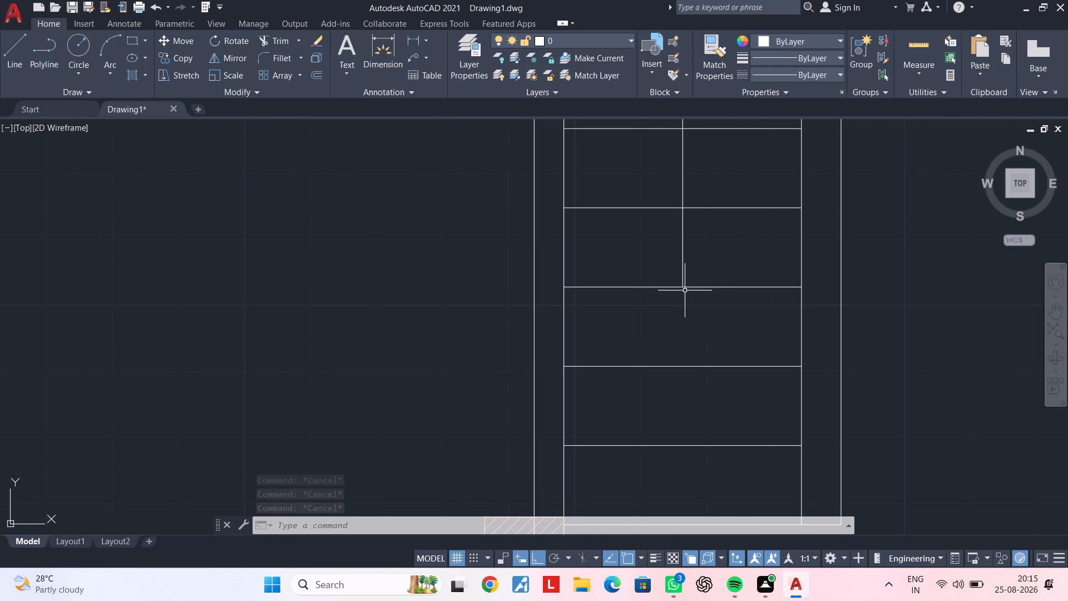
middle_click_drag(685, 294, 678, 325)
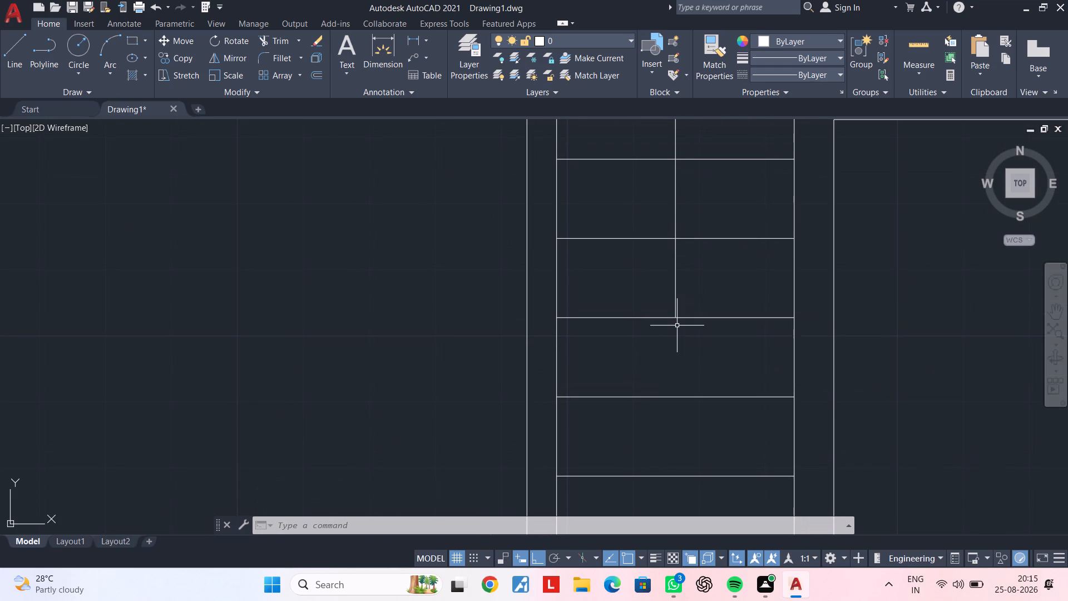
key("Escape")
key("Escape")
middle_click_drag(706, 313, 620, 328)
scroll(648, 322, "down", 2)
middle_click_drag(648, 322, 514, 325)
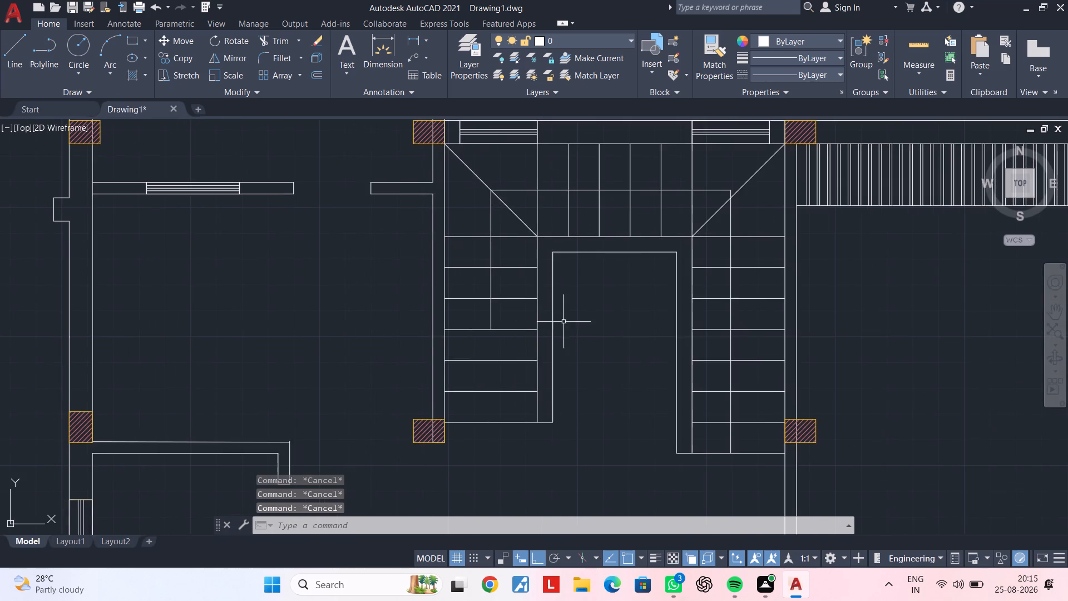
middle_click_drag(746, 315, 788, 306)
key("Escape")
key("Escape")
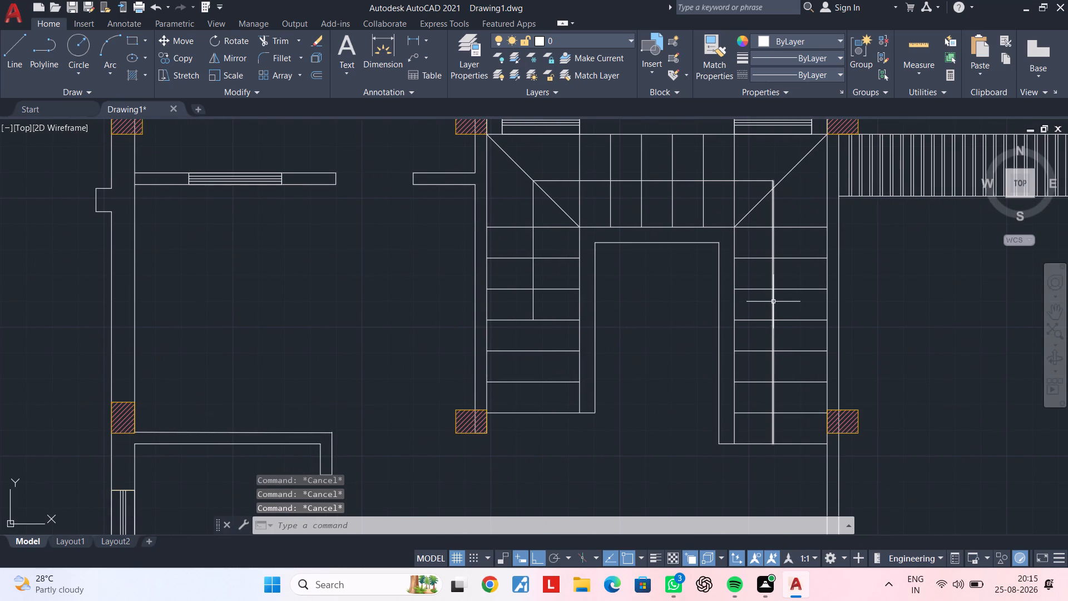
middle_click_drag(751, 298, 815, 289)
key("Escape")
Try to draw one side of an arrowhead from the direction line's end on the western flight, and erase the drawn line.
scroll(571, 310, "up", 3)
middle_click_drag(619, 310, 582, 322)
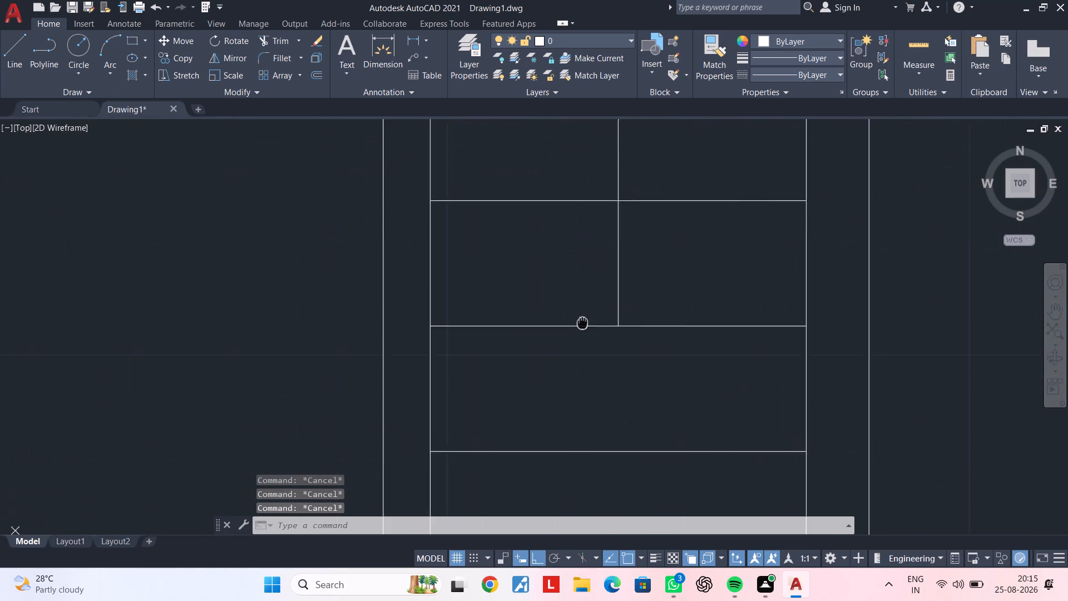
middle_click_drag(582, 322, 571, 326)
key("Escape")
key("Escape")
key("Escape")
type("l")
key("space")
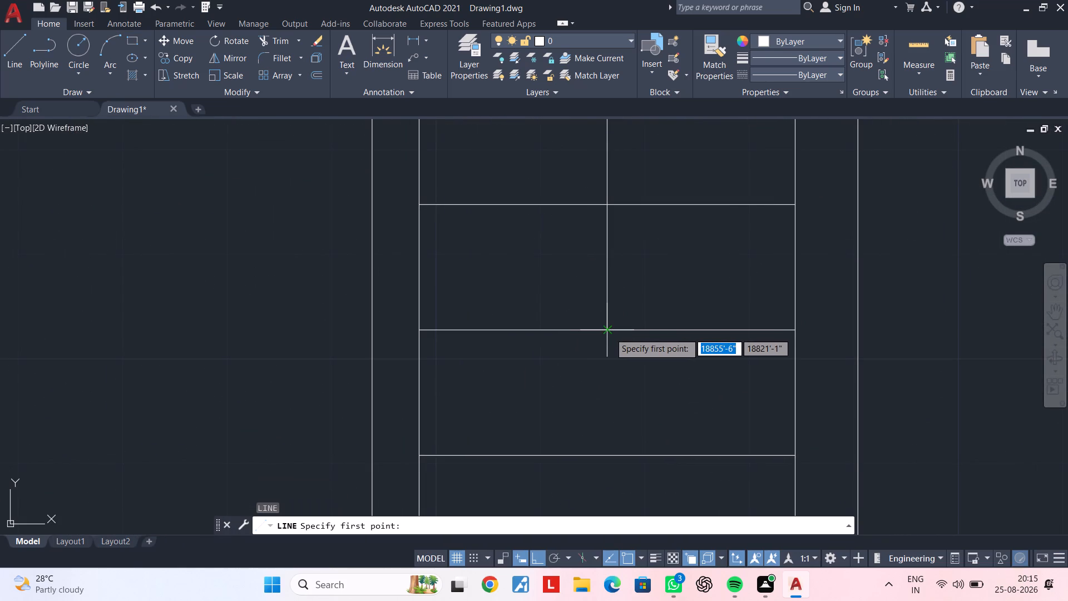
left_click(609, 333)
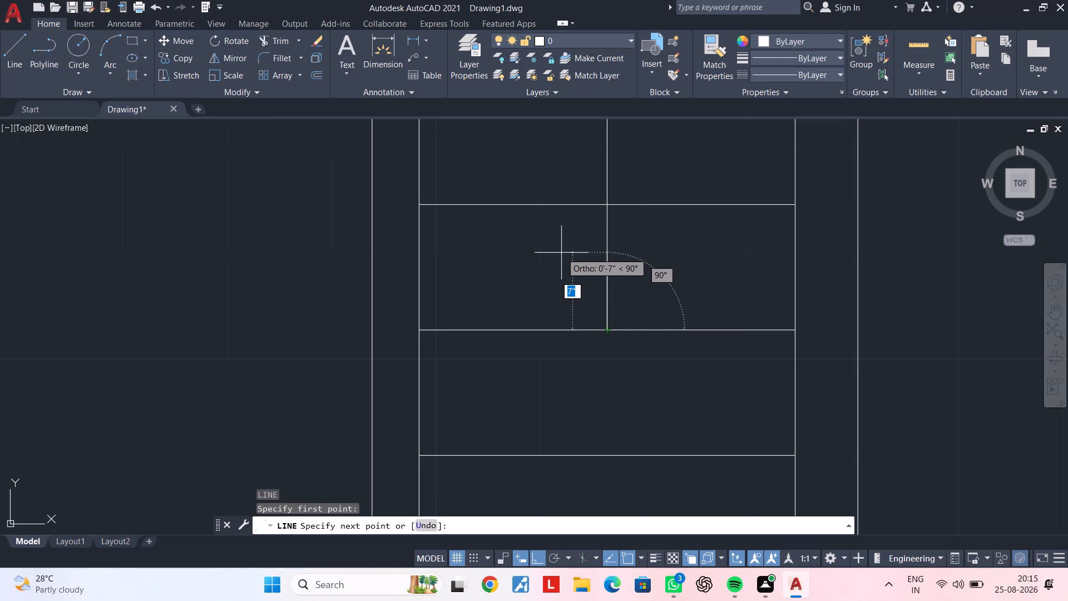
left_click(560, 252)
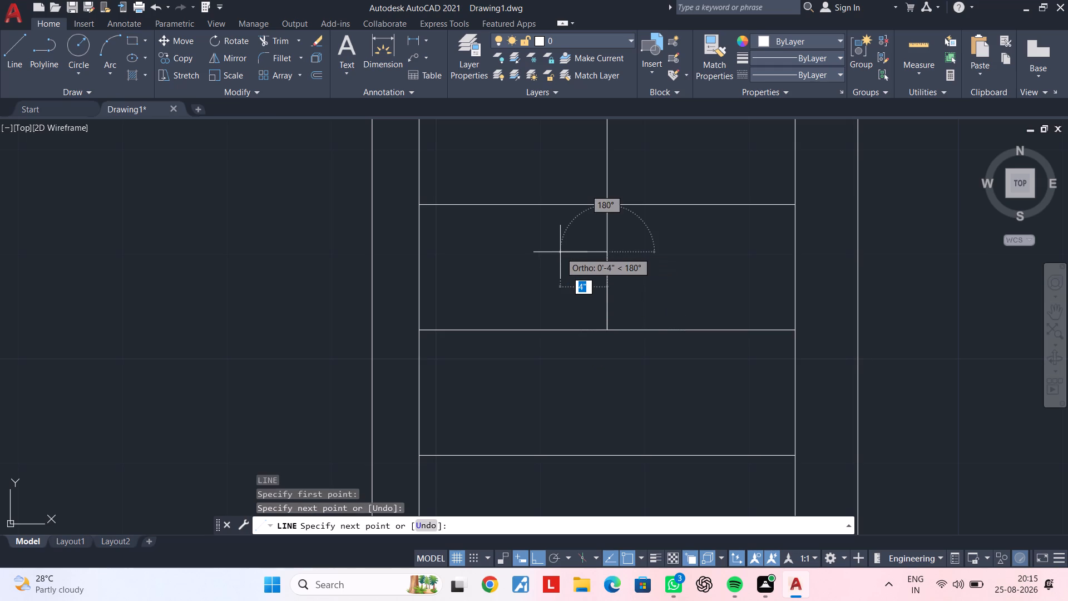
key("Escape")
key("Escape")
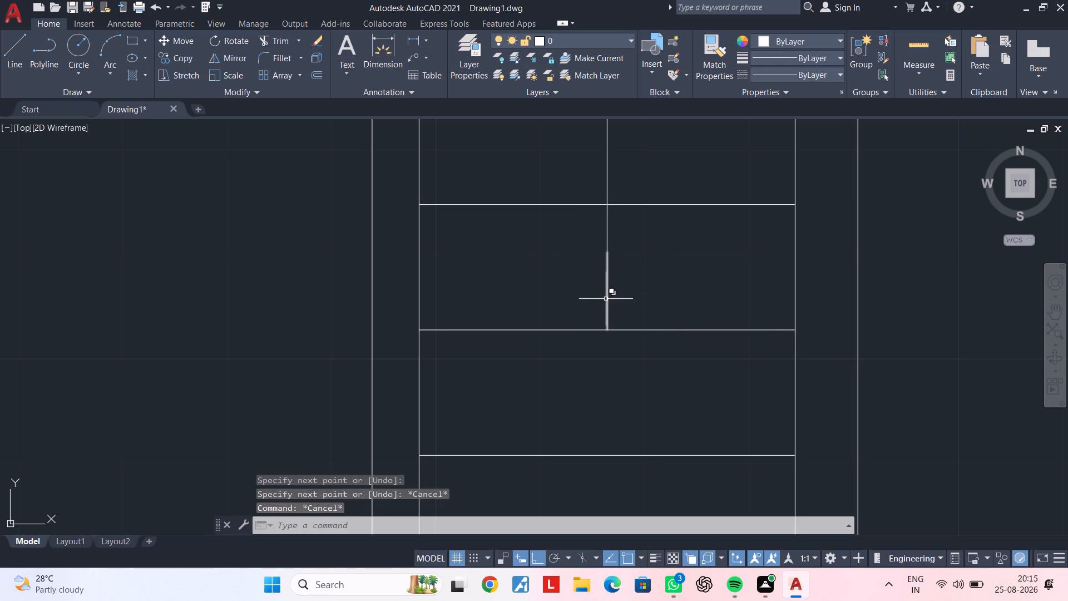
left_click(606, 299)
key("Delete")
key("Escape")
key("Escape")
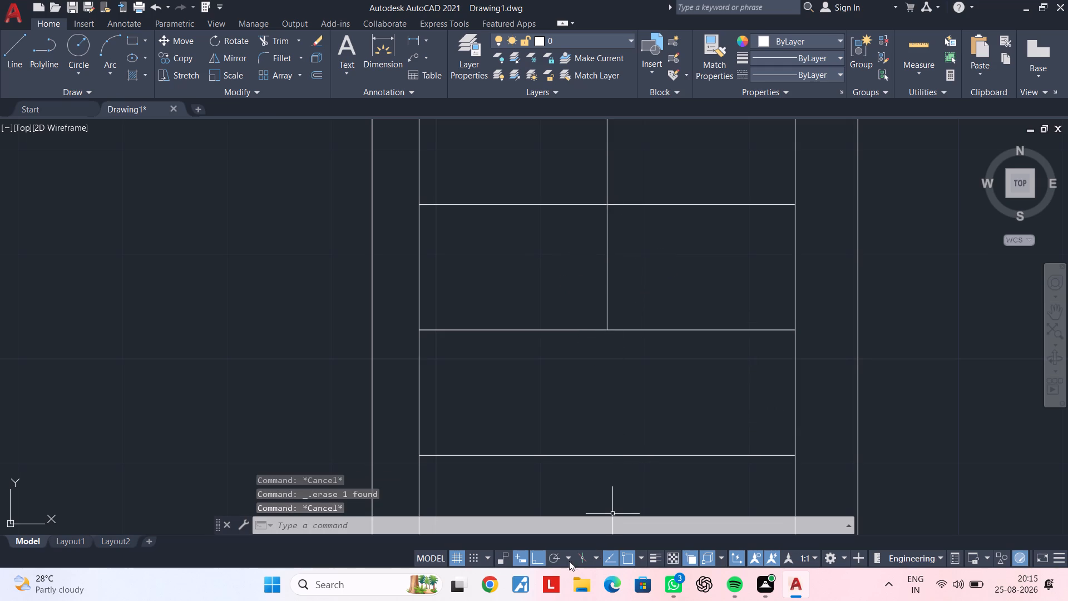
Turn off Ortho and draw a slanted arrowhead line about 8" long at 129° from the direction line's end on the western flight.
left_click(537, 555)
key("l")
key("space")
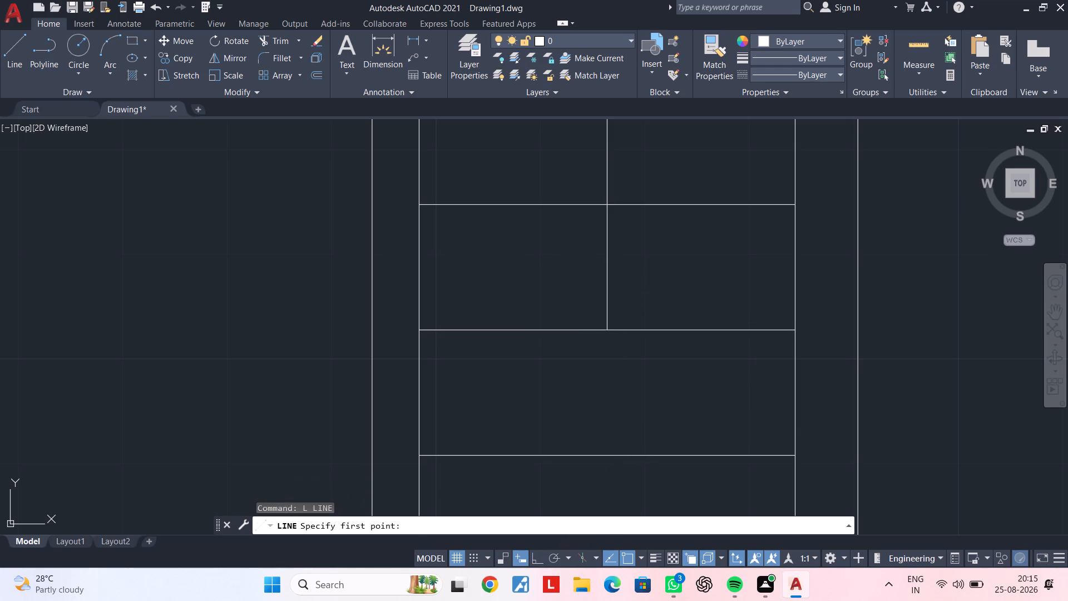
left_click(605, 328)
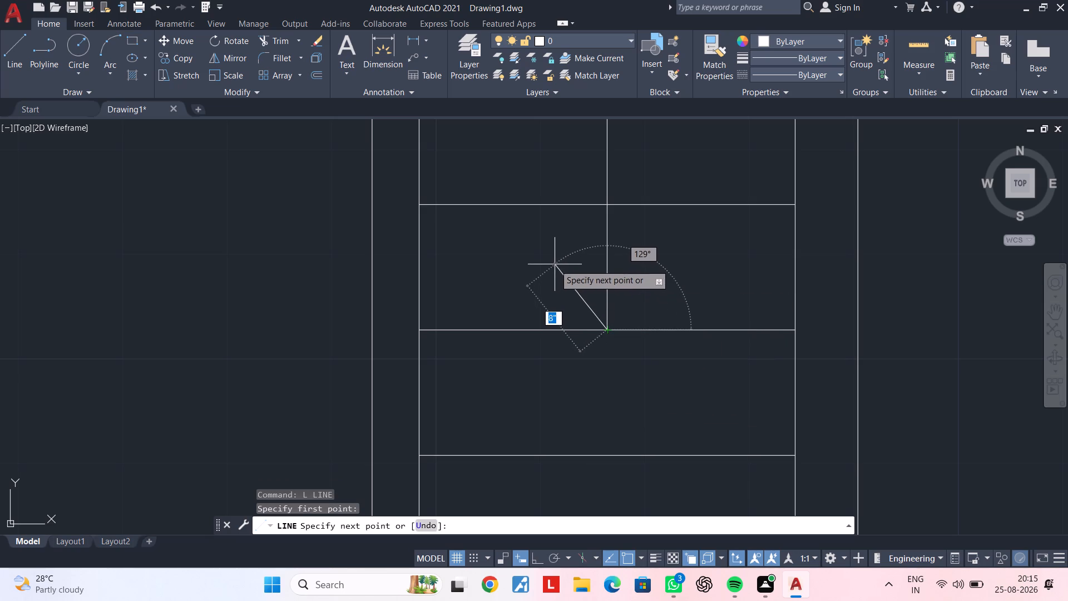
left_click(554, 263)
key("Escape")
key("Escape")
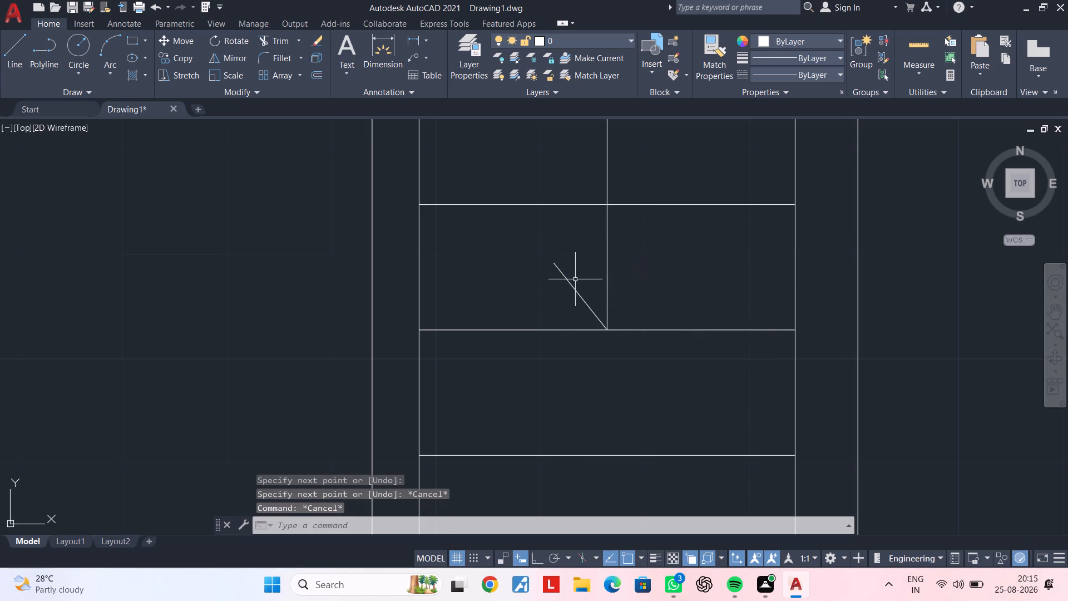
Mirror the slanted arrowhead line about the western flight's vertical direction line, keeping the source line.
left_click(572, 282)
key("m")
key("i")
key("space")
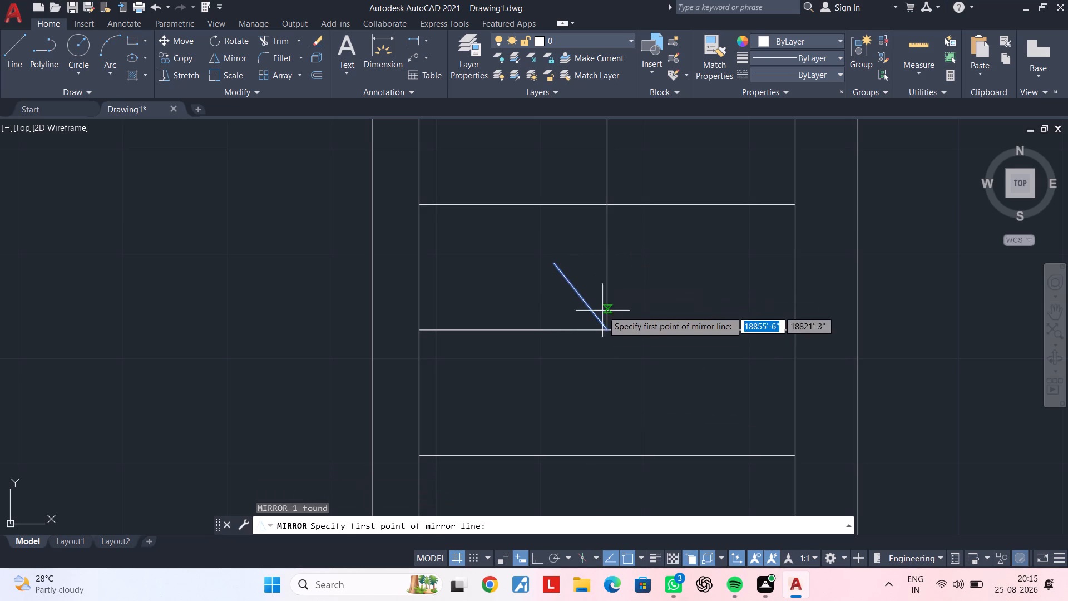
left_click(605, 329)
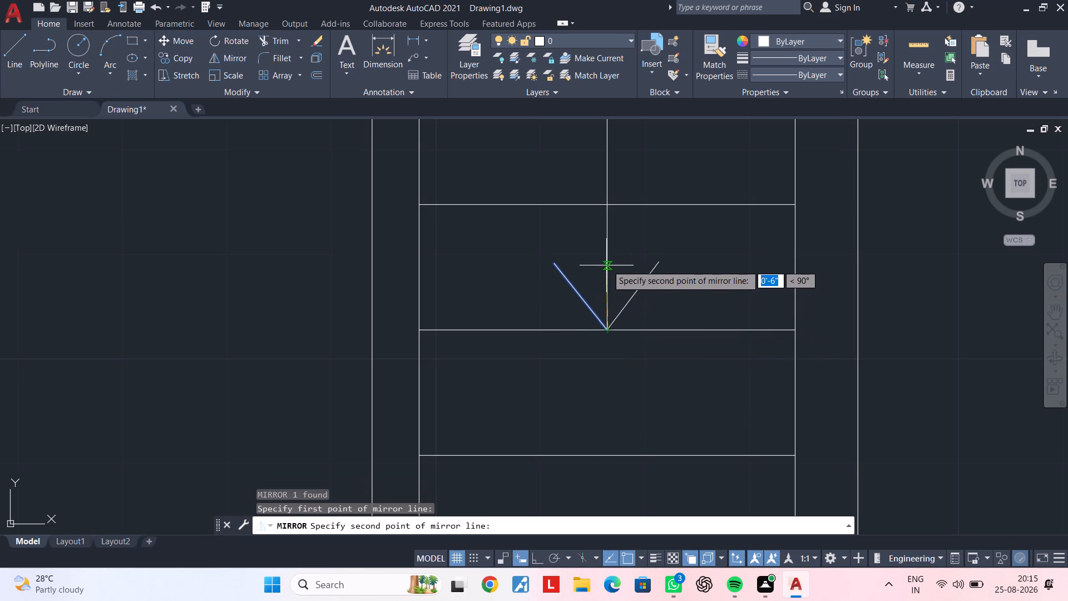
left_click(606, 203)
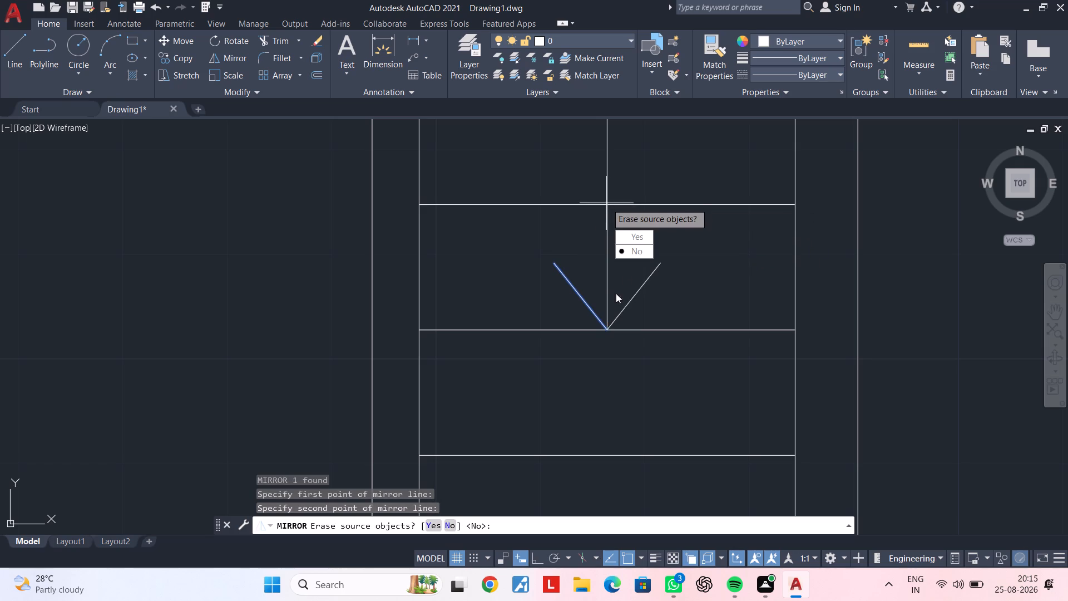
left_click_drag(631, 249, 606, 203)
key("Escape")
Close the arrowhead with a line joining the free northern ends of its two slanted sides.
key("l")
key("space")
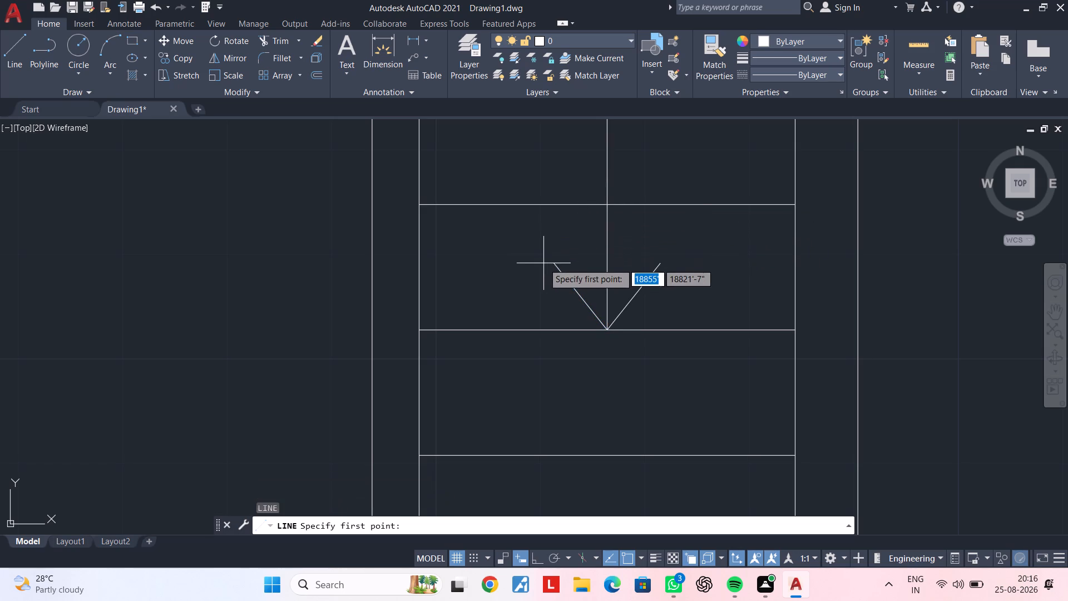
left_click(551, 260)
left_click(663, 261)
key("Escape")
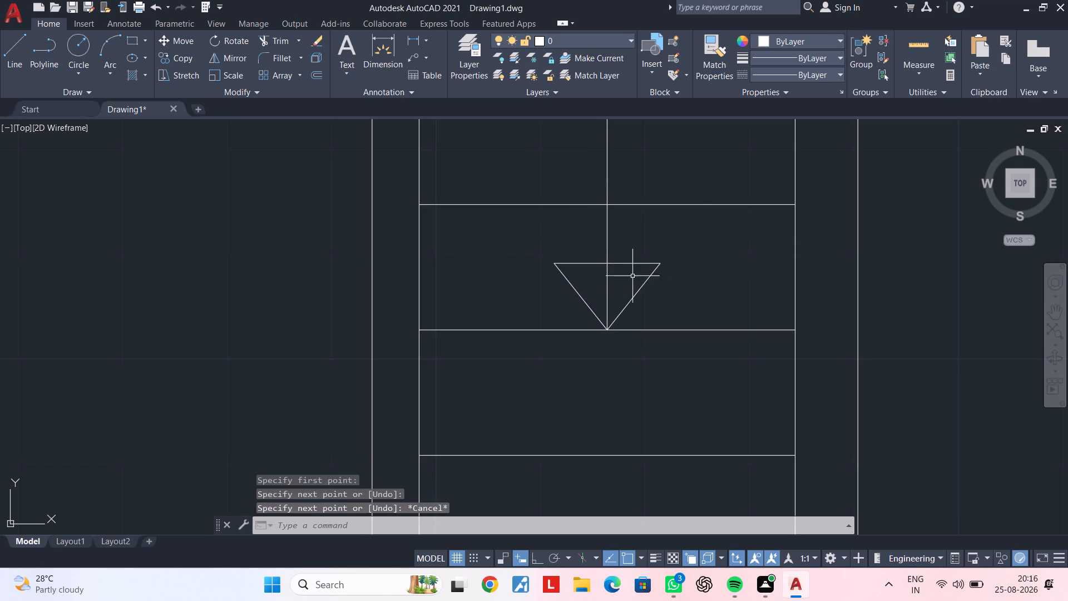
key("Escape")
key("Escape")
Trim the piece of the direction line inside the arrowhead triangle.
key("t")
type("r")
key("space")
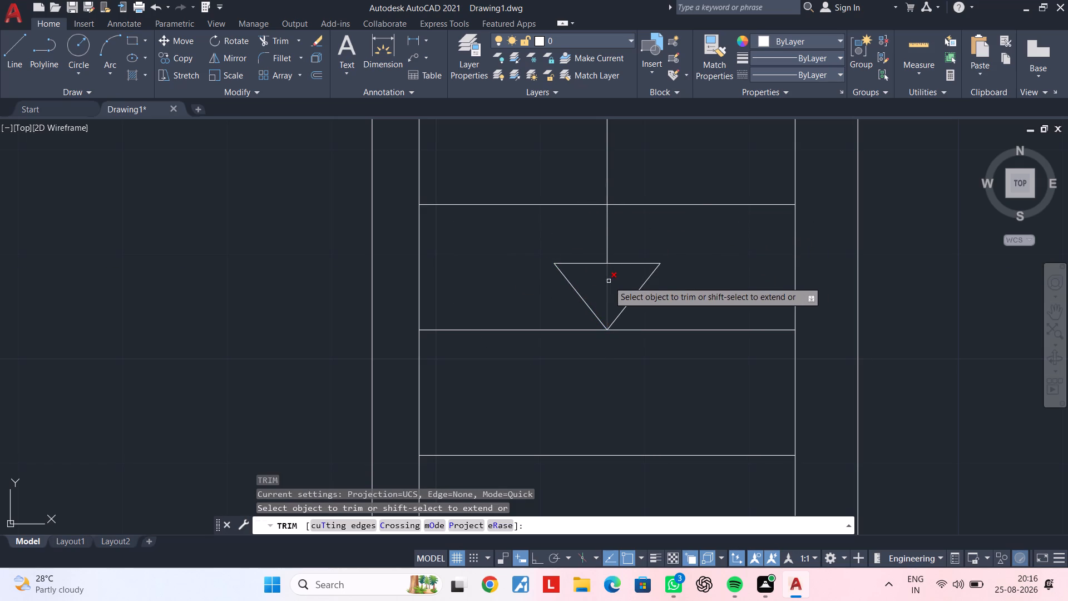
left_click(609, 281)
key("Escape")
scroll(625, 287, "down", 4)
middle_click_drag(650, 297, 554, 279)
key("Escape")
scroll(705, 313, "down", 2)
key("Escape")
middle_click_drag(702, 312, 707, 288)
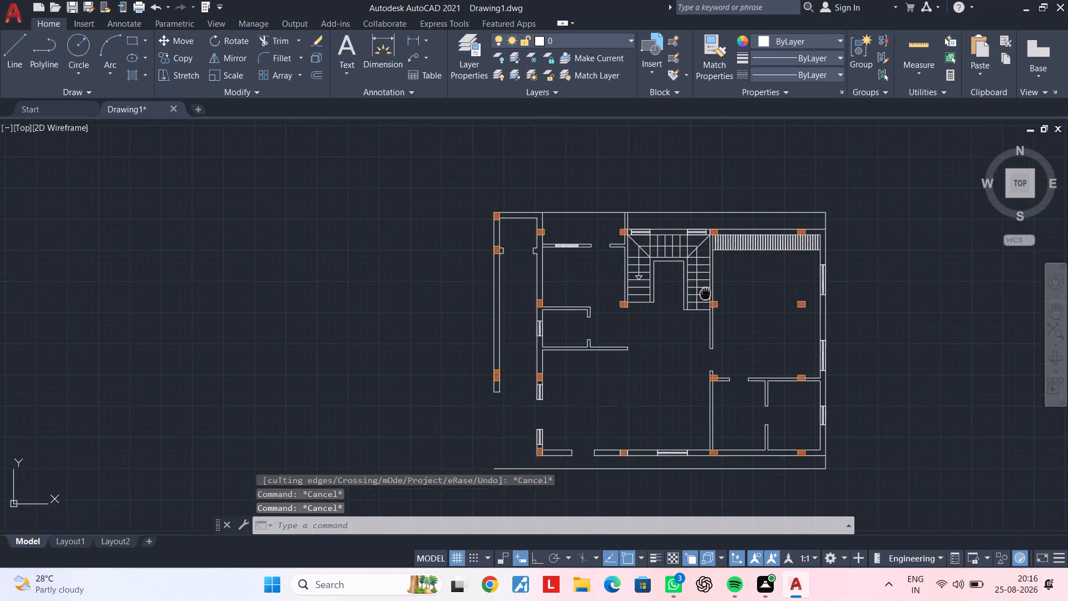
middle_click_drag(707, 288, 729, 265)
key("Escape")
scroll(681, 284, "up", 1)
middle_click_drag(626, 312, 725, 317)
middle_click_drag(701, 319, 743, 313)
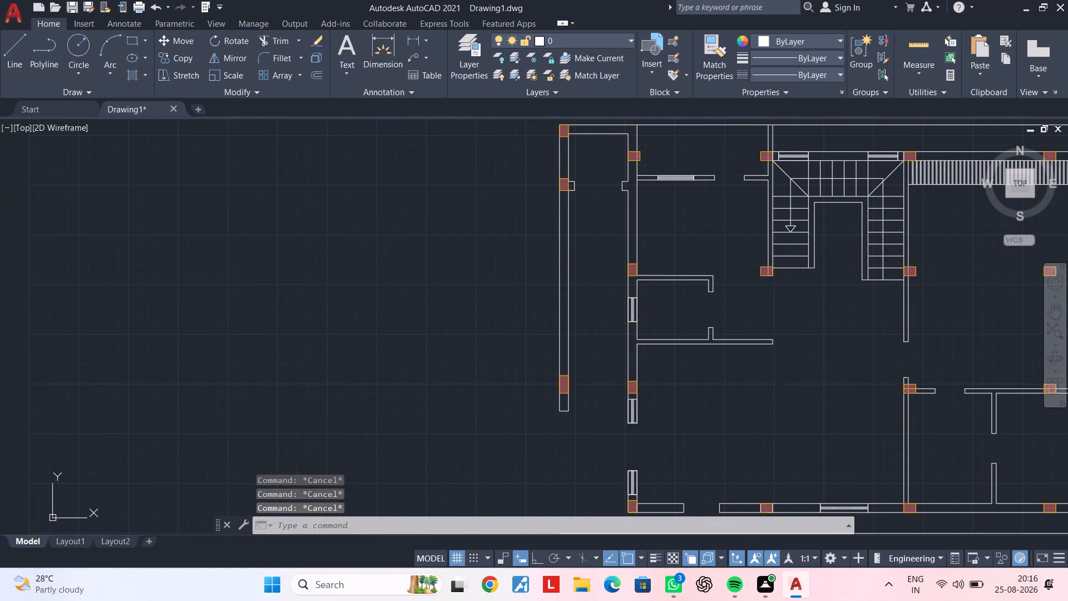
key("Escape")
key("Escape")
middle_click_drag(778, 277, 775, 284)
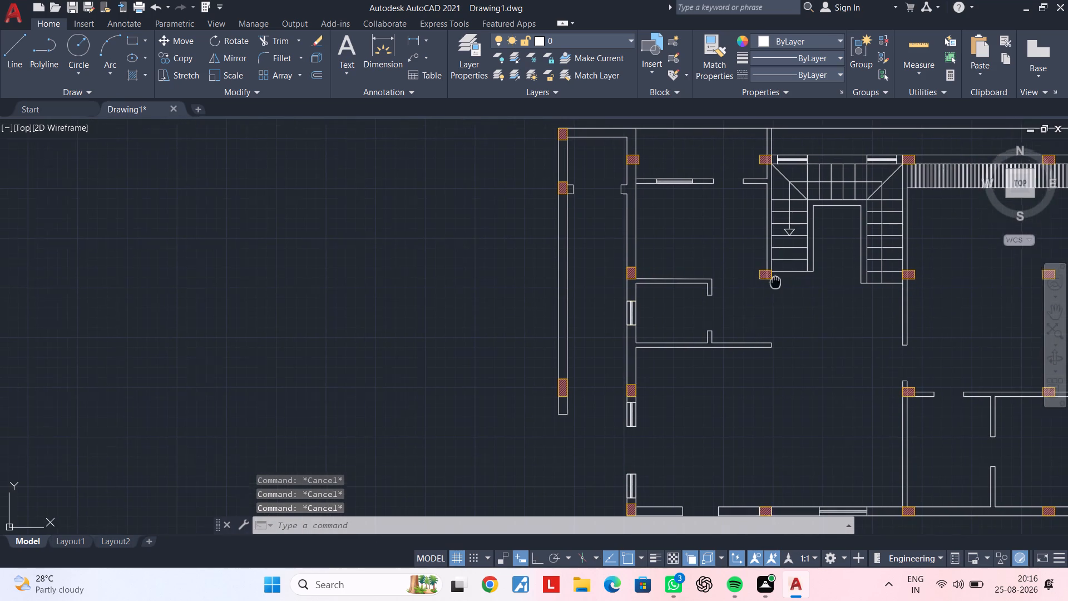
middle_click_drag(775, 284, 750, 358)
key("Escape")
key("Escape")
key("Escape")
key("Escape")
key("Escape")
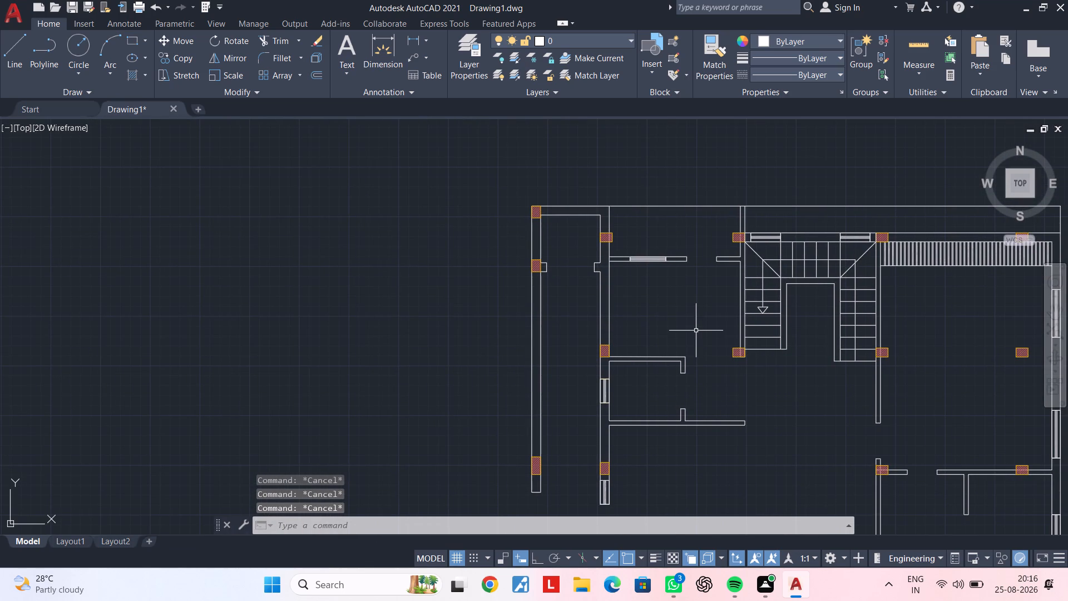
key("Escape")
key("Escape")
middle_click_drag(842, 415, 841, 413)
Turn on Ortho and draw a horizontal line from the middle room partition's eastern end midpoint past the wall east of the stairs, about 12' long.
middle_click_drag(841, 413, 807, 334)
scroll(807, 334, "up", 1)
middle_click_drag(788, 359, 796, 317)
key("Escape")
key("Escape")
key("Escape")
key("Escape")
key("Escape")
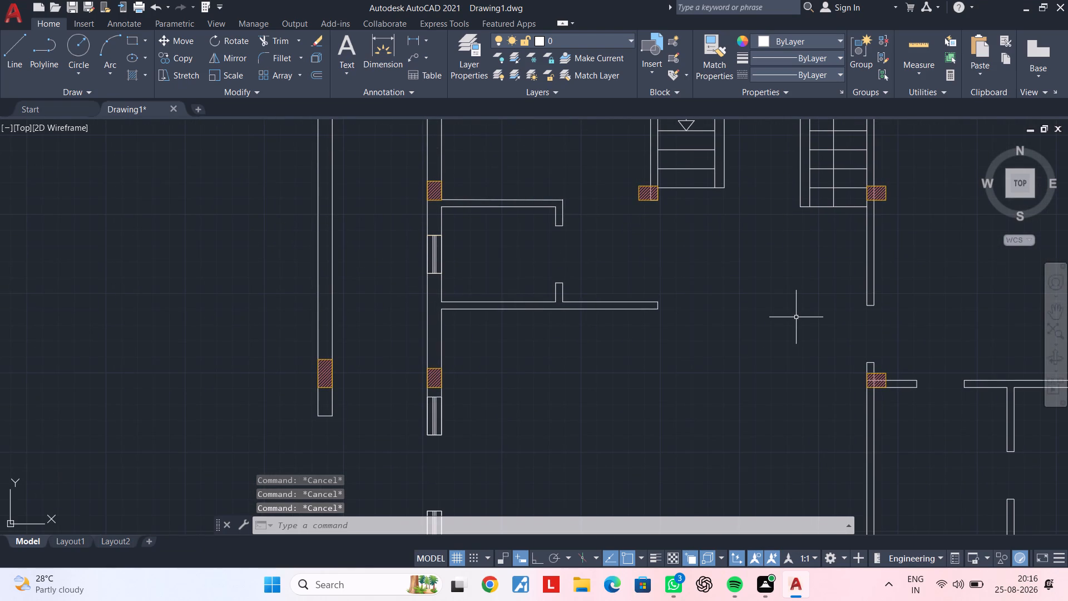
key("Escape")
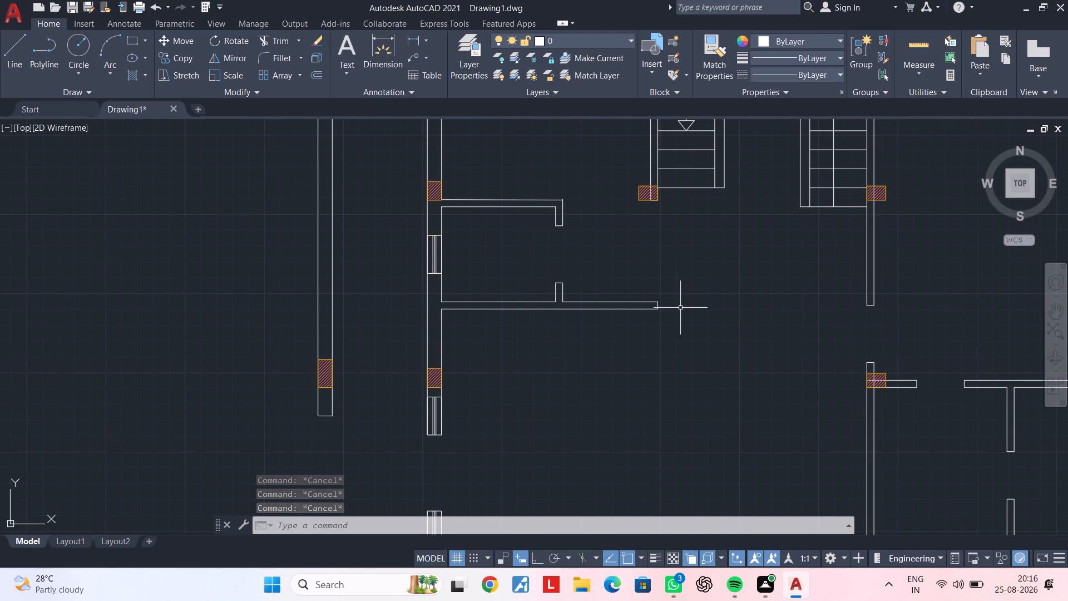
middle_click_drag(733, 323, 717, 339)
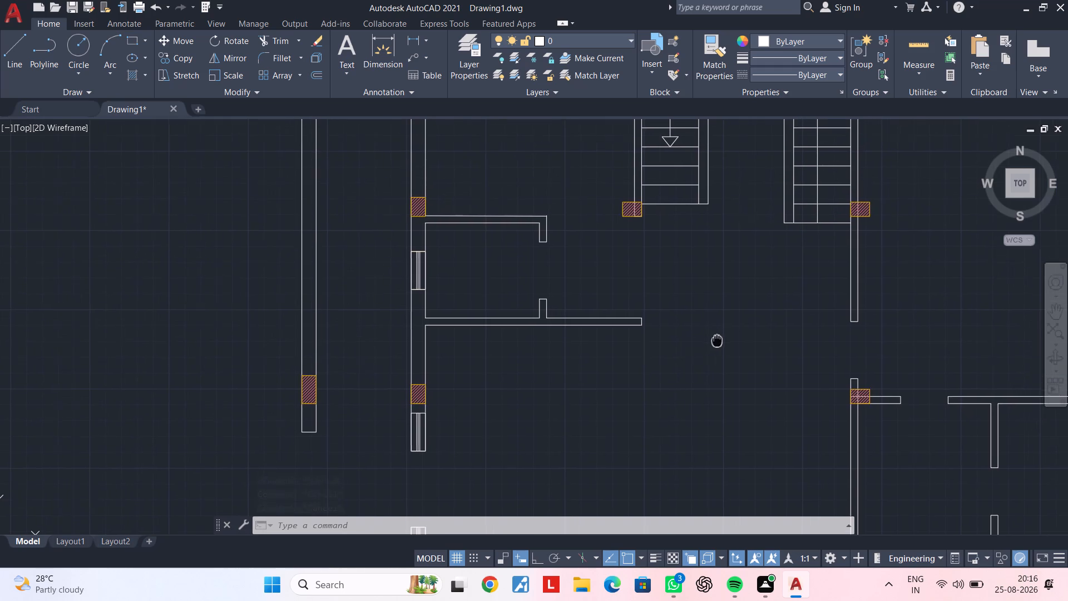
middle_click_drag(717, 339, 716, 341)
scroll(647, 339, "up", 1)
middle_click_drag(703, 334, 660, 354)
key("l")
key("space")
scroll(620, 339, "up", 2)
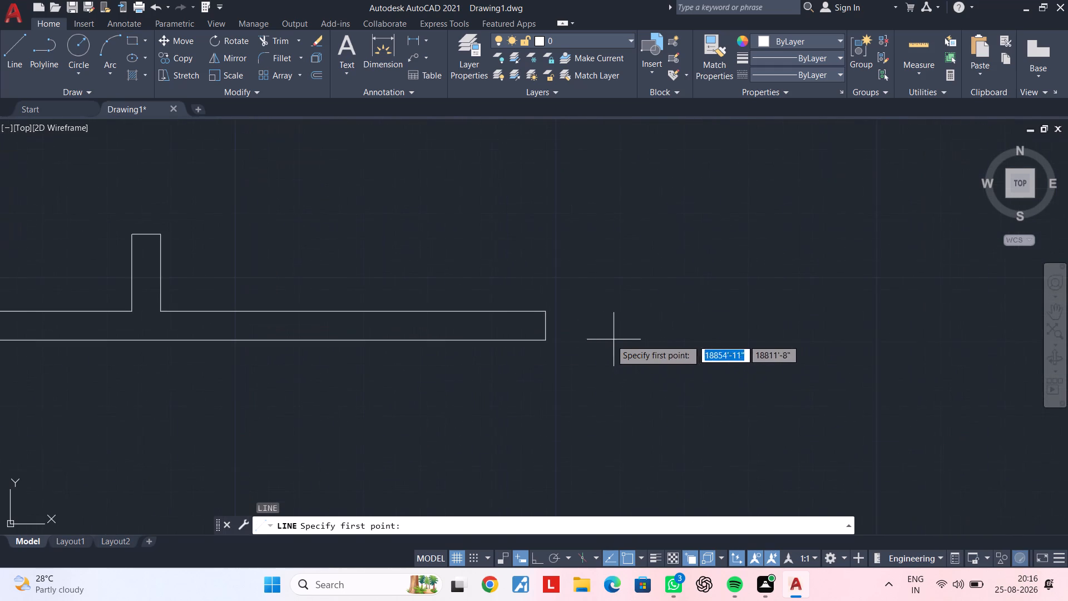
left_click(544, 328)
middle_click_drag(998, 324, 518, 334)
scroll(784, 324, "down", 2)
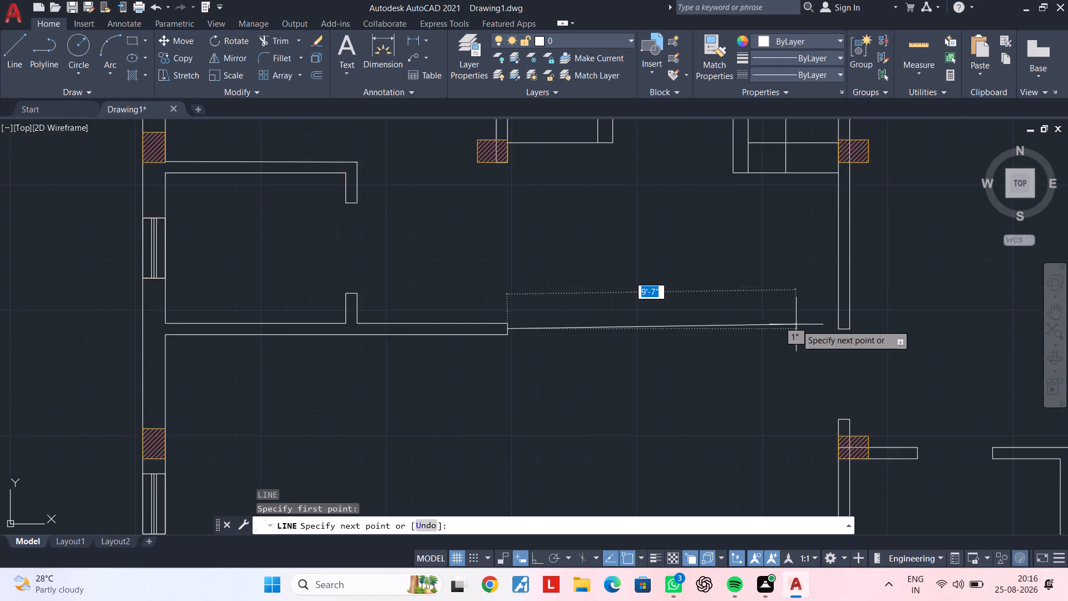
middle_click_drag(778, 324, 662, 330)
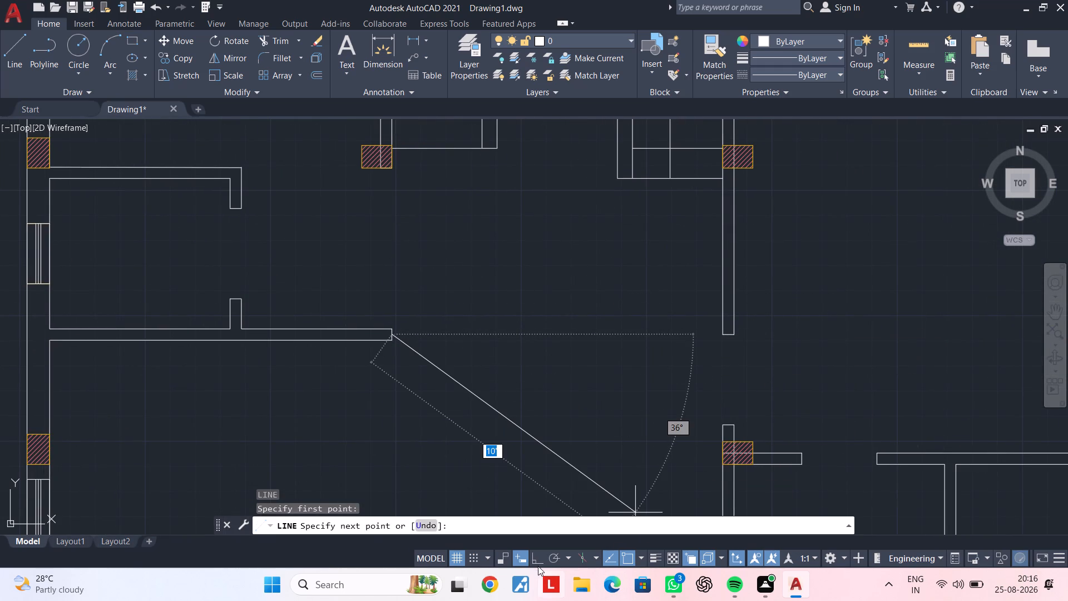
left_click(536, 559)
middle_click_drag(770, 346, 847, 336)
scroll(826, 334, "up", 3)
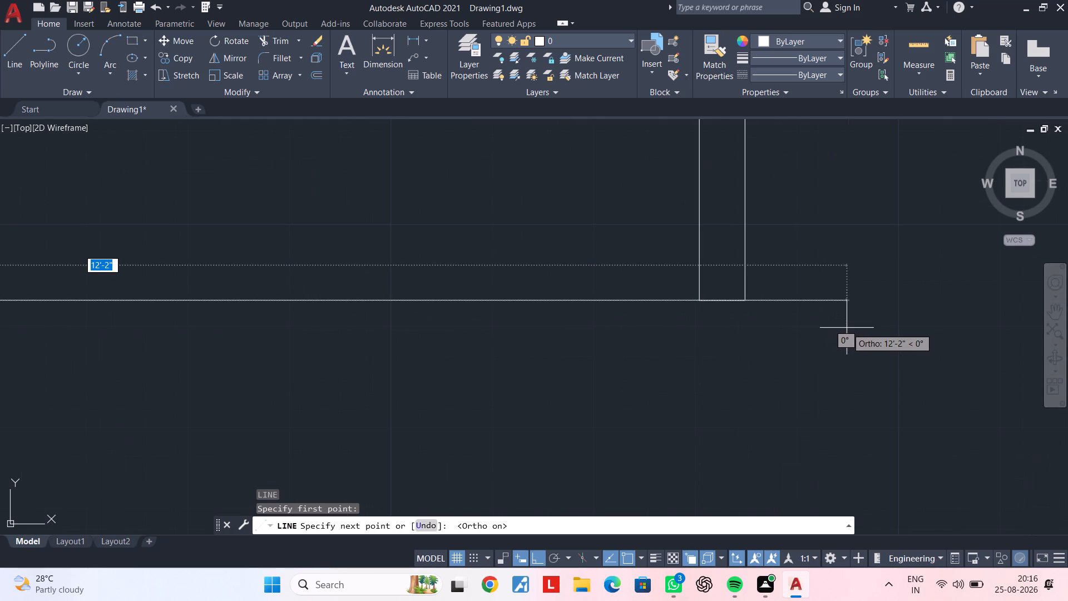
left_click(855, 327)
key("Escape")
key("Escape")
scroll(733, 343, "down", 2)
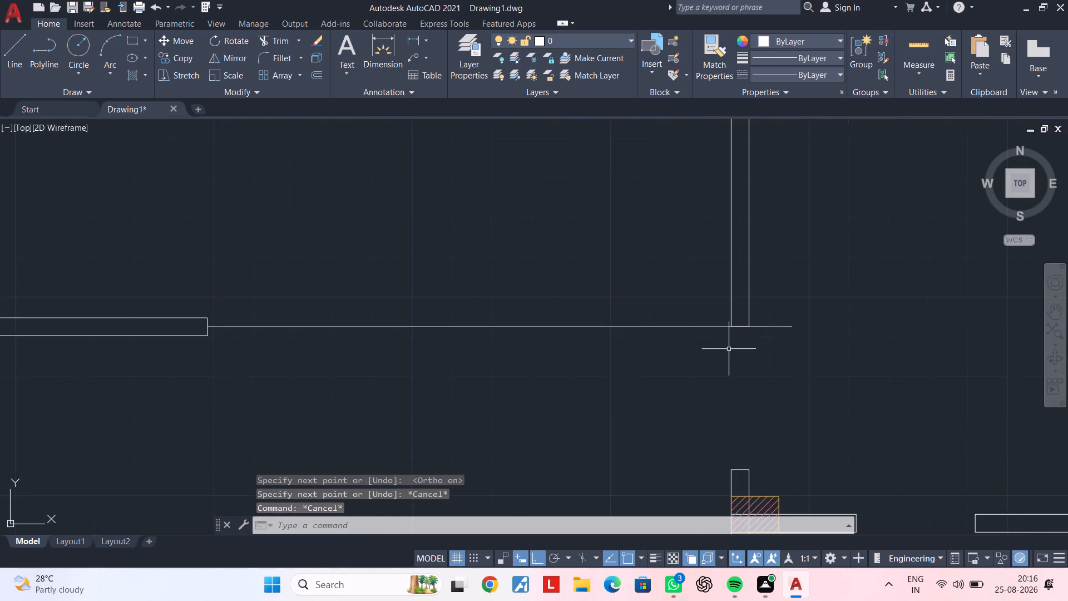
Draw a second horizontal line about 13'-4" long from the partition end's southern corner past the same eastern wall.
middle_click_drag(772, 334, 794, 329)
key("space")
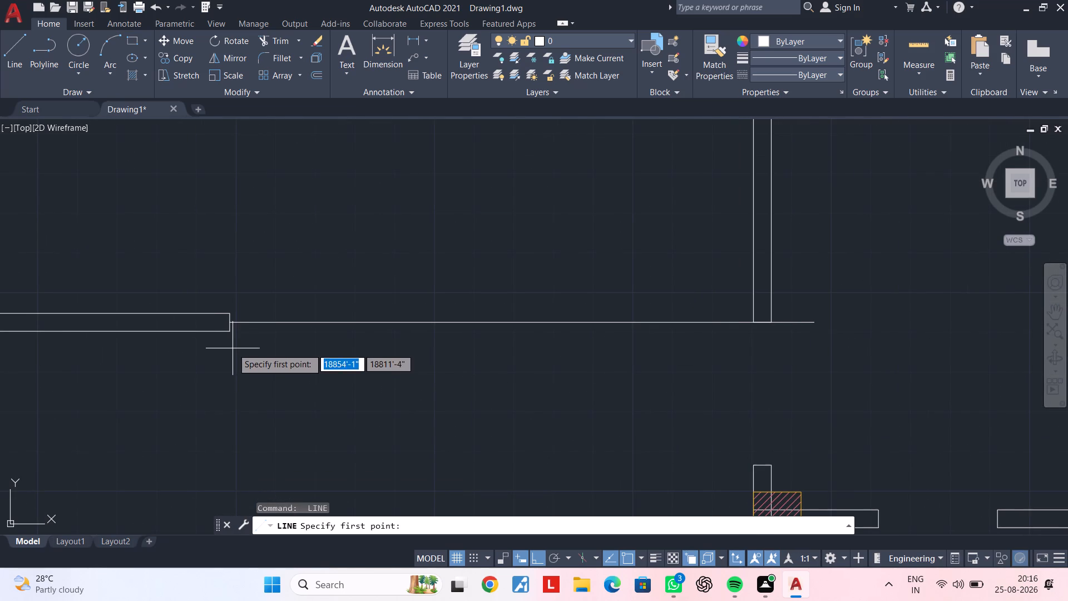
left_click(230, 333)
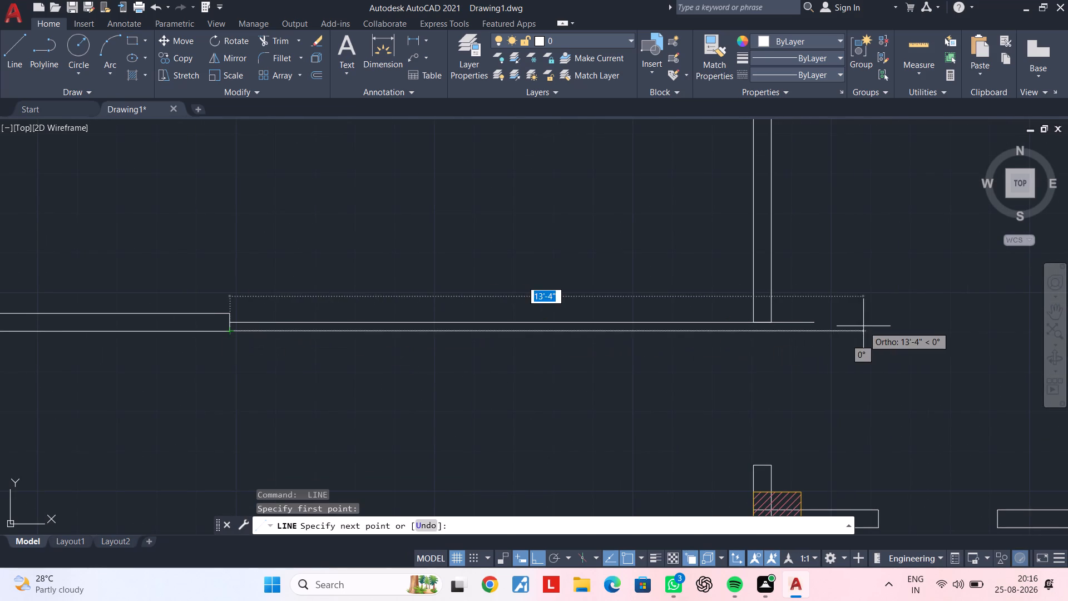
left_click(864, 326)
middle_click_drag(764, 352, 724, 373)
key("Escape")
key("Escape")
key("Escape")
key("Escape")
Extend both faces of the wall east of the stairs south to the lower horizontal line.
key("e")
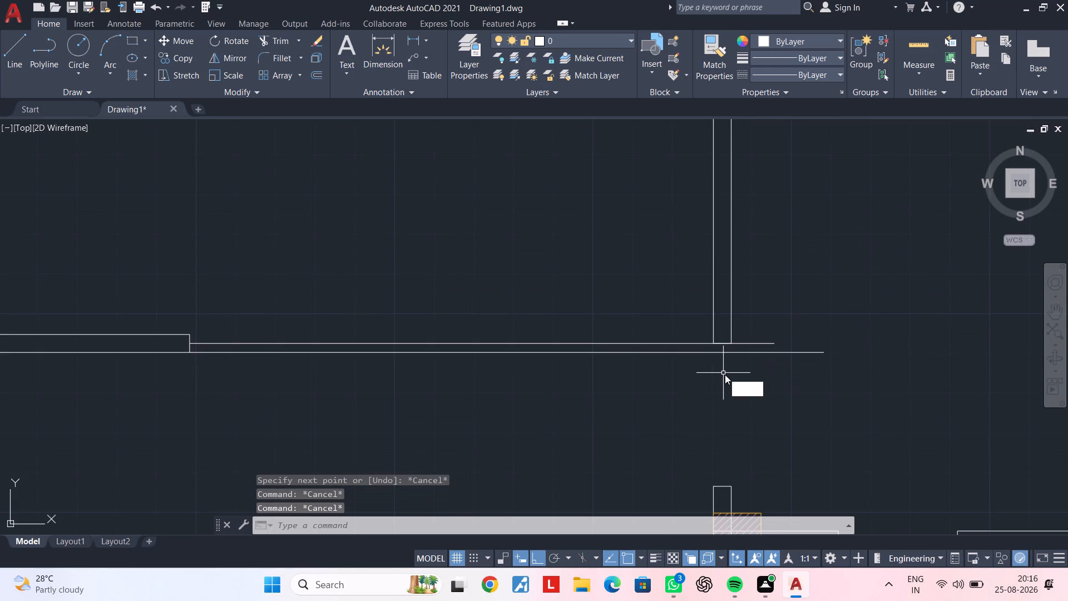
key("x")
key("space")
left_click(713, 325)
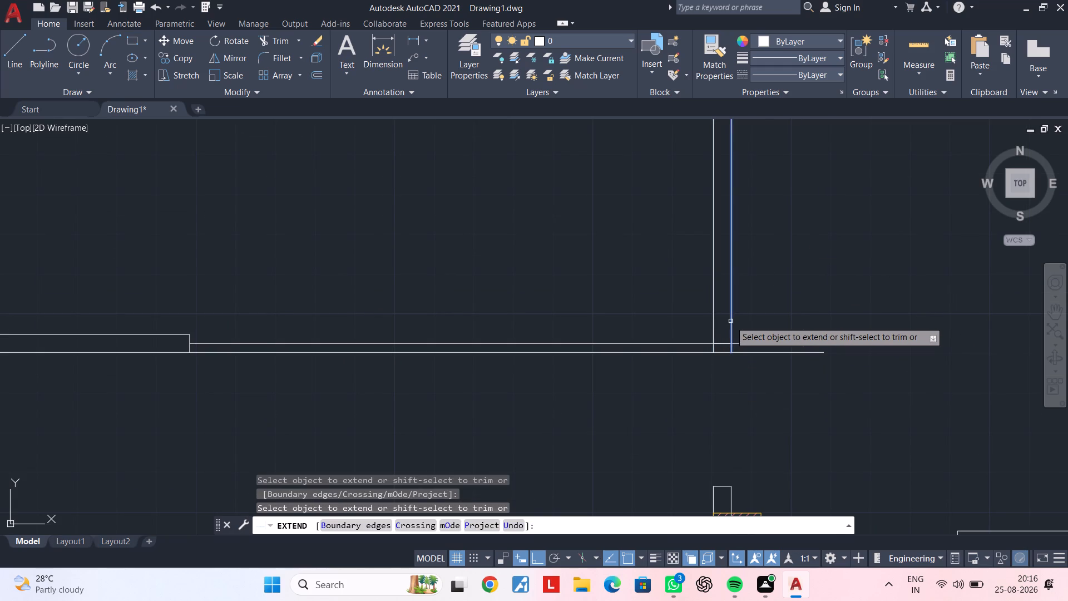
left_click(730, 321)
key("Escape")
key("Escape")
Trim the lower horizontal line on both sides of the eastern wall, keeping only the wall's end cap.
type("tr")
key("space")
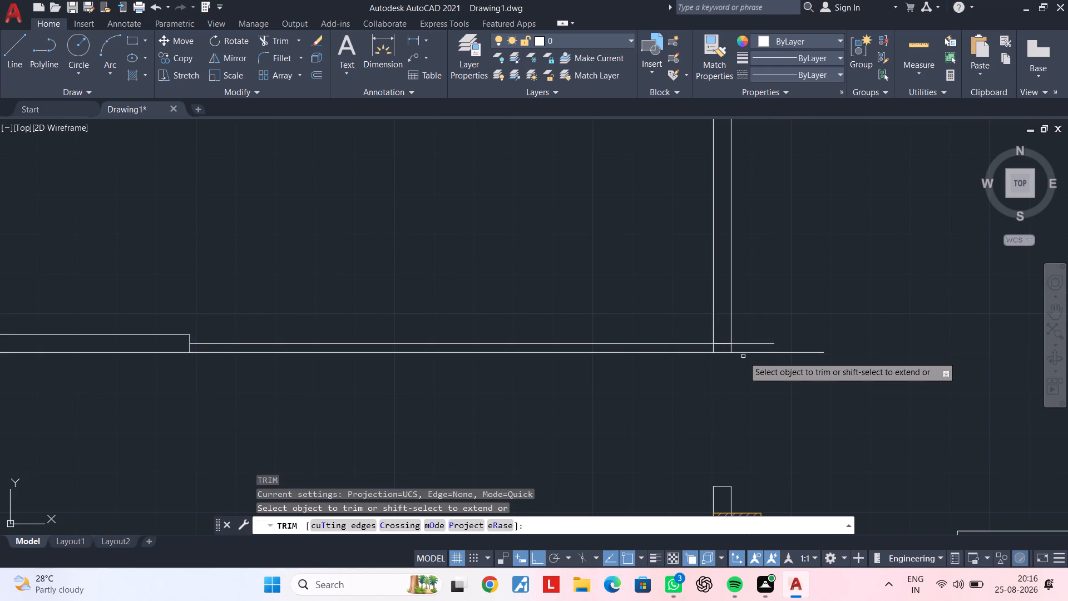
left_click(743, 352)
left_click(690, 353)
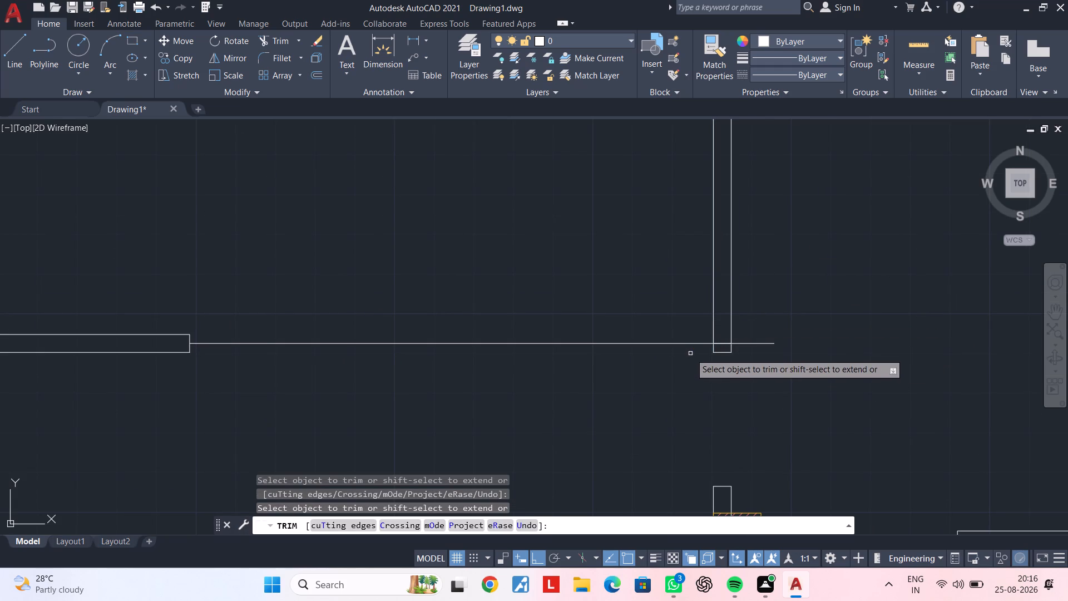
Trim the upper horizontal line's overhang beyond the eastern wall and clear the line pieces crossing inside the wall.
scroll(770, 343, "up", 1)
left_click(747, 343)
left_click(689, 344)
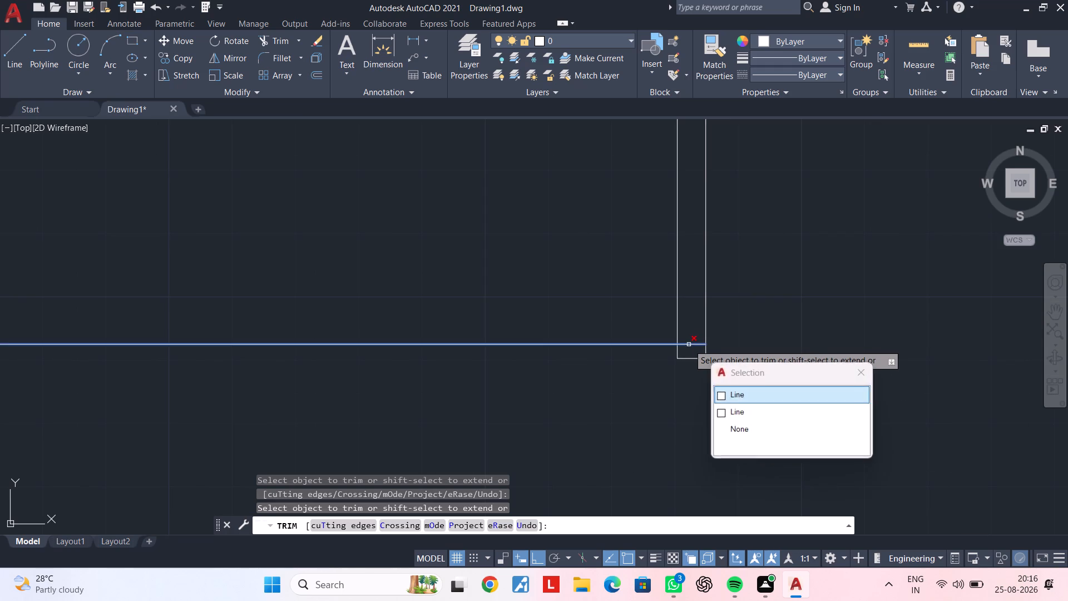
key("Escape")
left_click(691, 342)
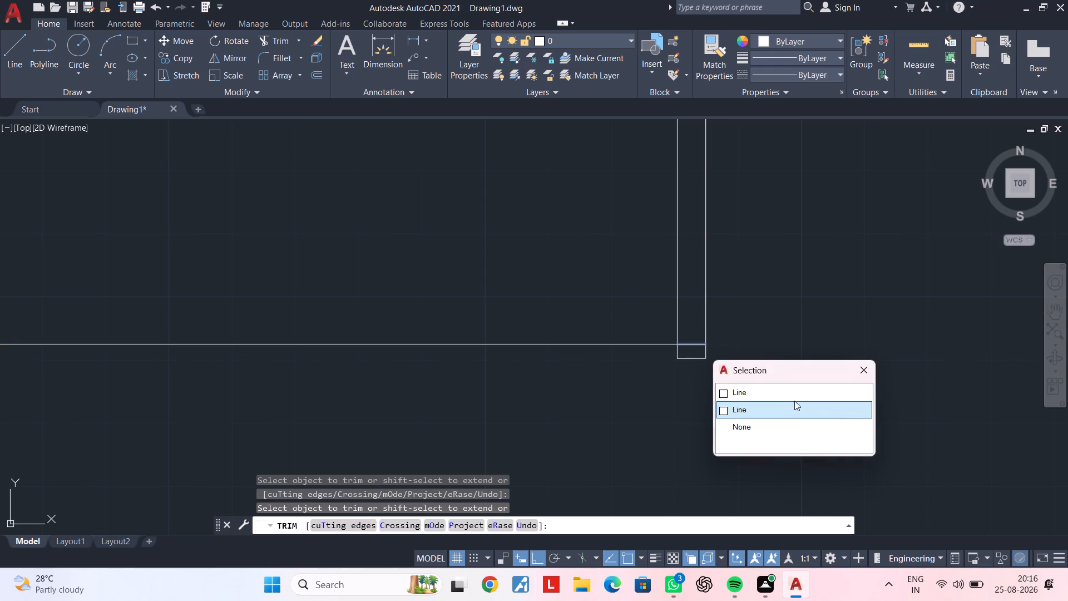
left_click(789, 393)
left_click(694, 345)
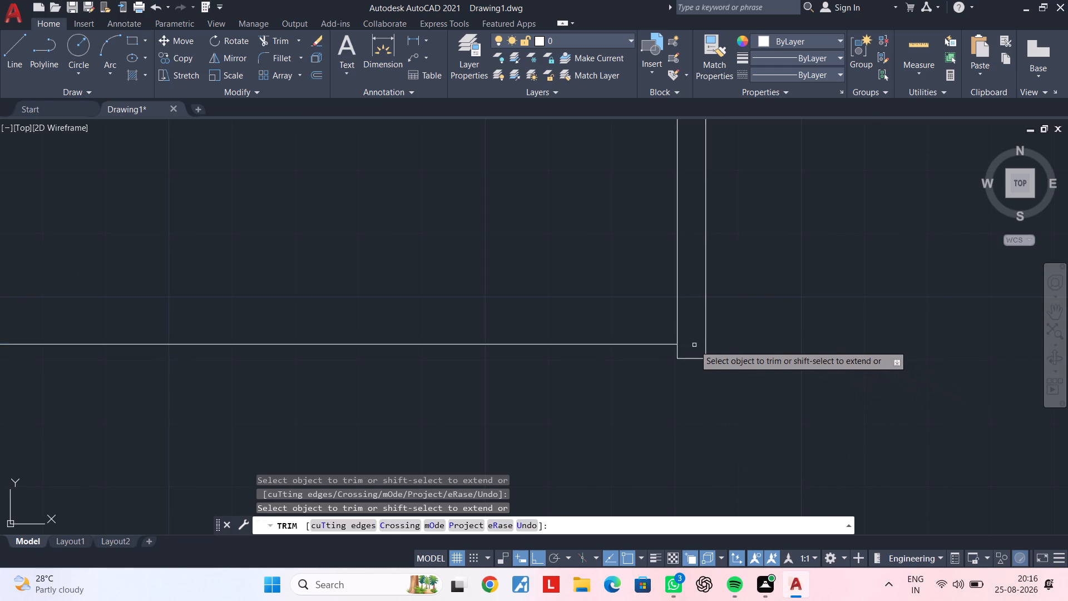
scroll(605, 370, "down", 3)
middle_click_drag(548, 380, 691, 362)
key("Escape")
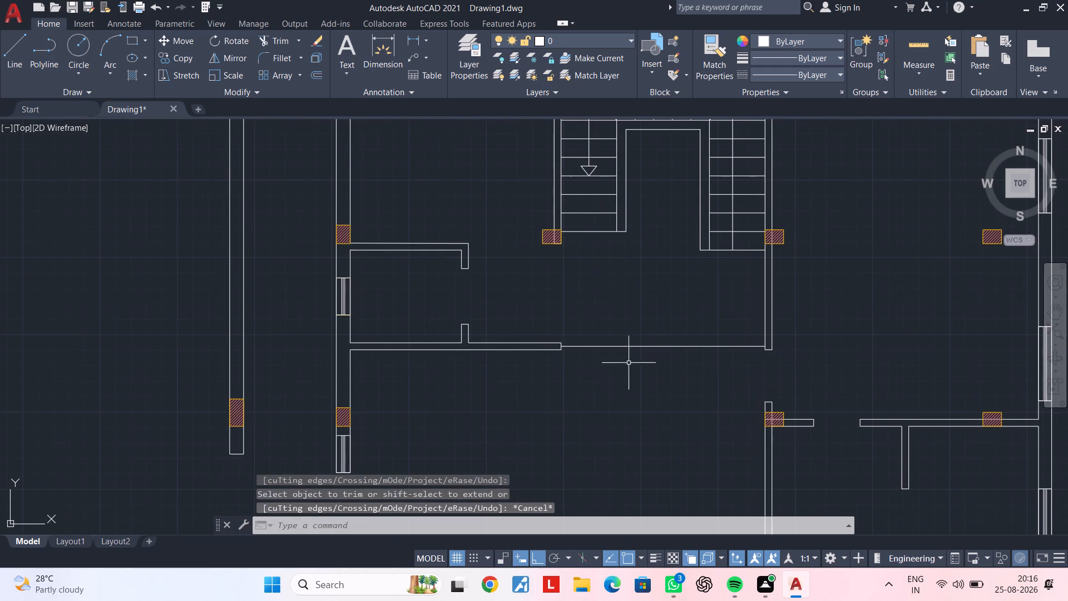
key("Escape")
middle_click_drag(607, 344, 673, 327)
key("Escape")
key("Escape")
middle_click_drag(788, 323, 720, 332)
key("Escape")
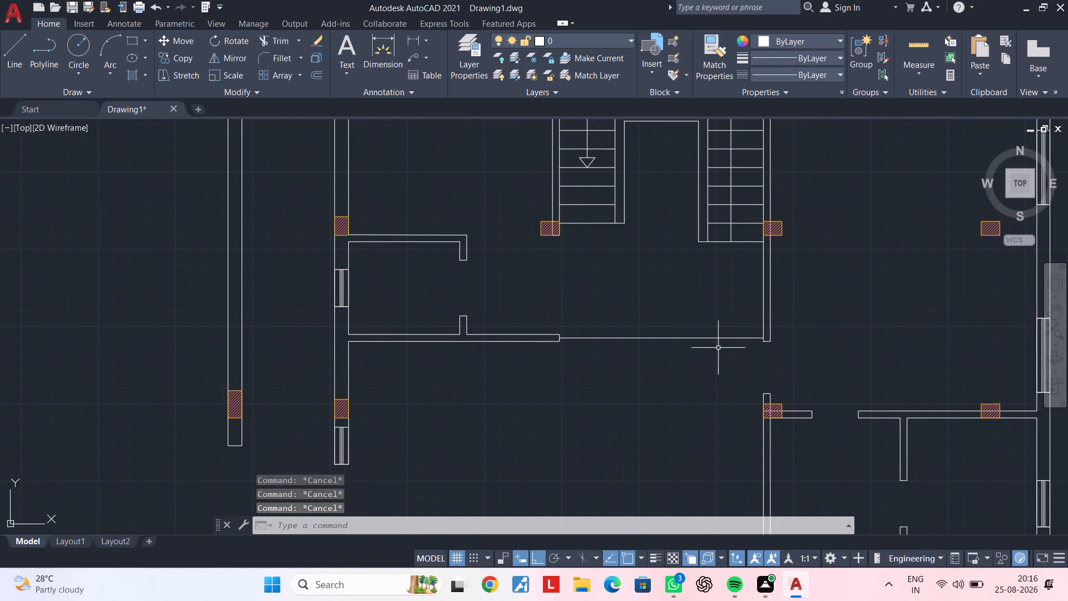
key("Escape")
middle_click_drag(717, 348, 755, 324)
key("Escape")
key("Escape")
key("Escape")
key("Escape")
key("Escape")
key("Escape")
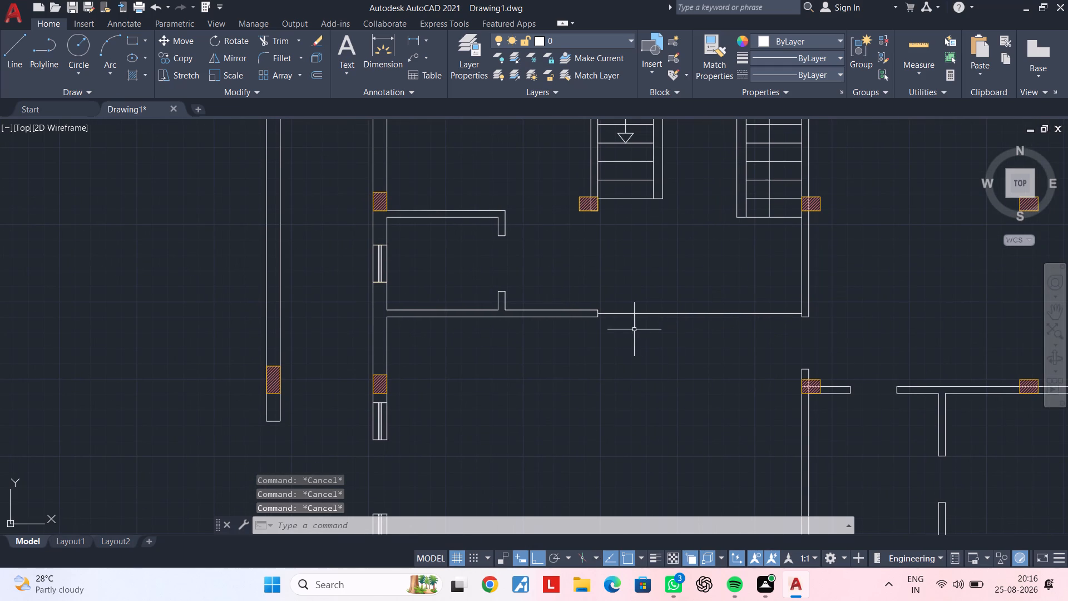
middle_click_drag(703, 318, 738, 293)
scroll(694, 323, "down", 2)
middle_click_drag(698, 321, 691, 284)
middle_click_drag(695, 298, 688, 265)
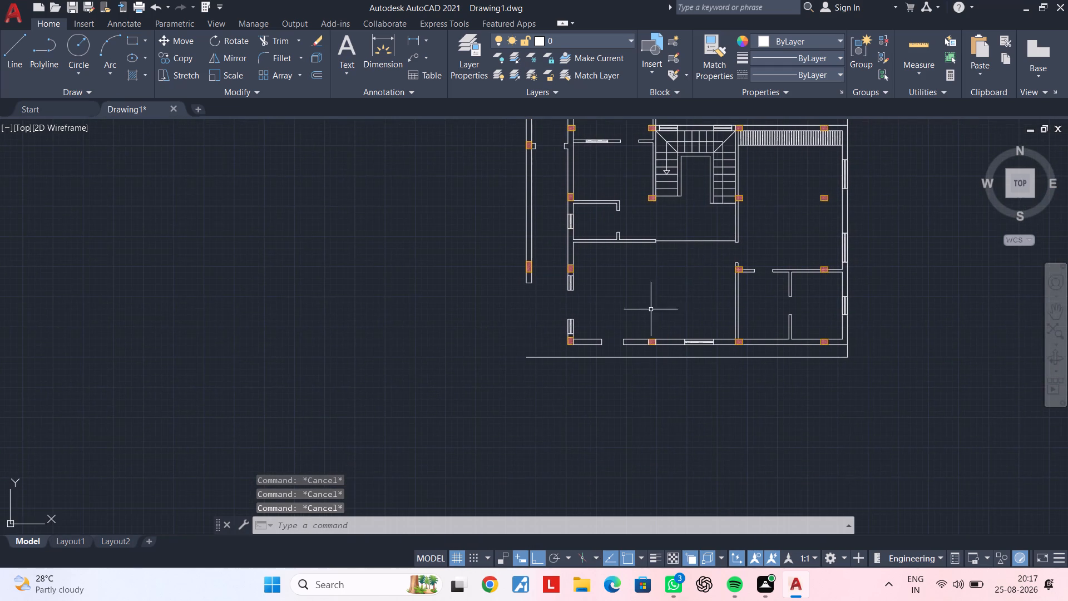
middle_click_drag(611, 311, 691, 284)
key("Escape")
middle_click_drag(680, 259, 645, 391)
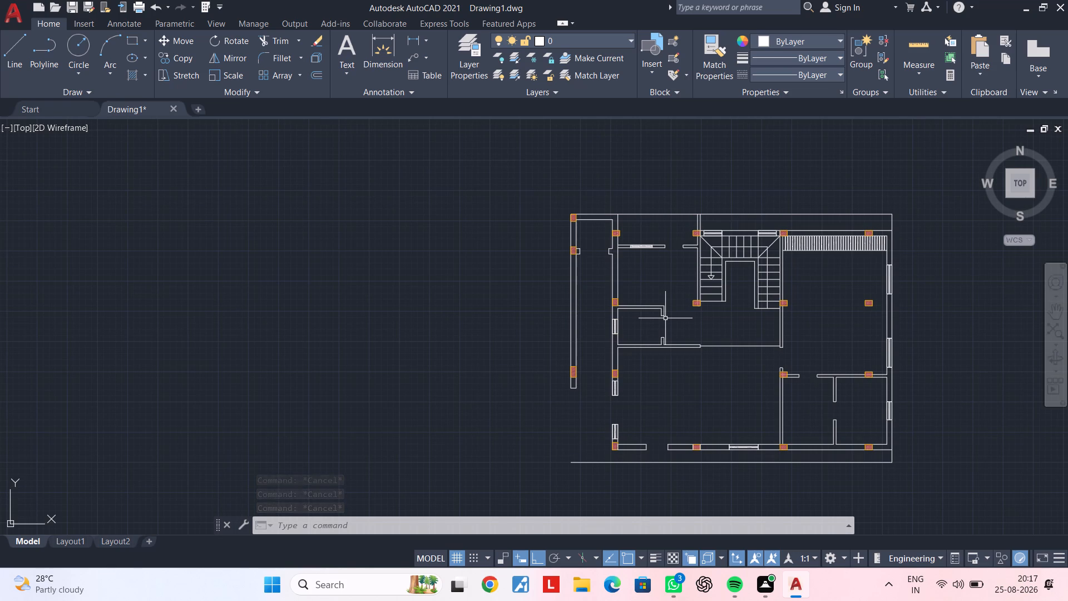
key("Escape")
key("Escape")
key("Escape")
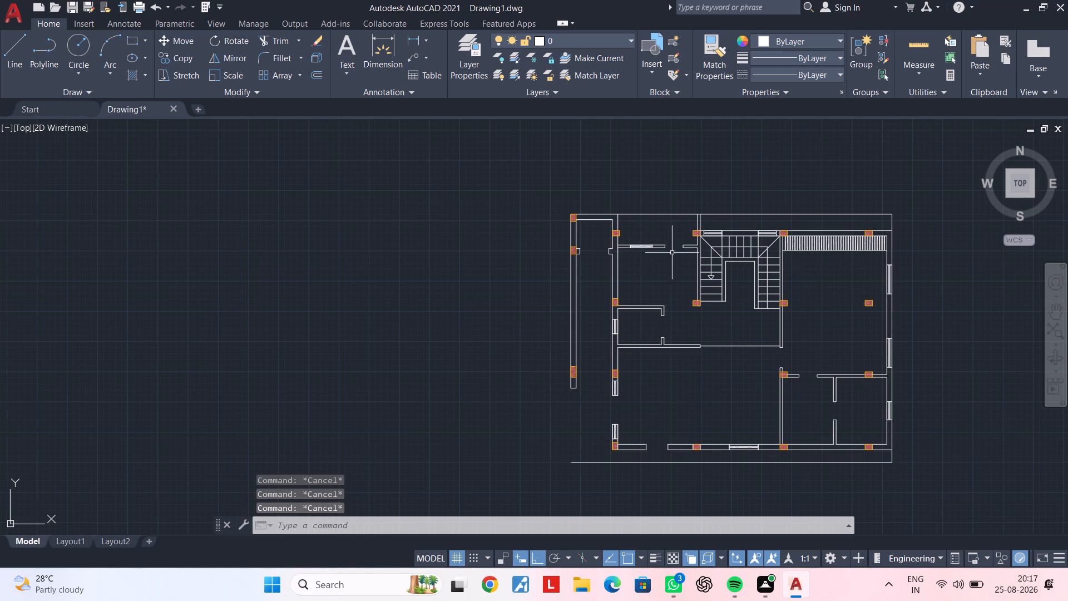
Offset the southern face of the northwest room's window wall and the inner face of its western wall 2' into the room.
scroll(641, 246, "up", 3)
middle_click_drag(676, 266, 626, 274)
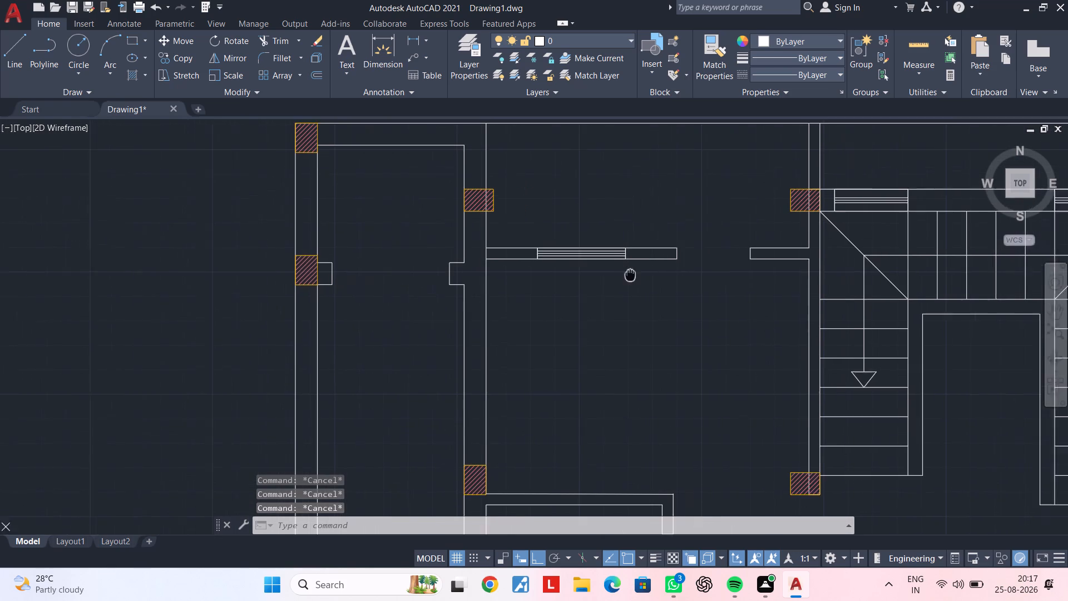
middle_click_drag(626, 274, 612, 275)
key("Escape")
key("Escape")
key("Escape")
key("Escape")
key("Escape")
key("Escape")
key("Escape")
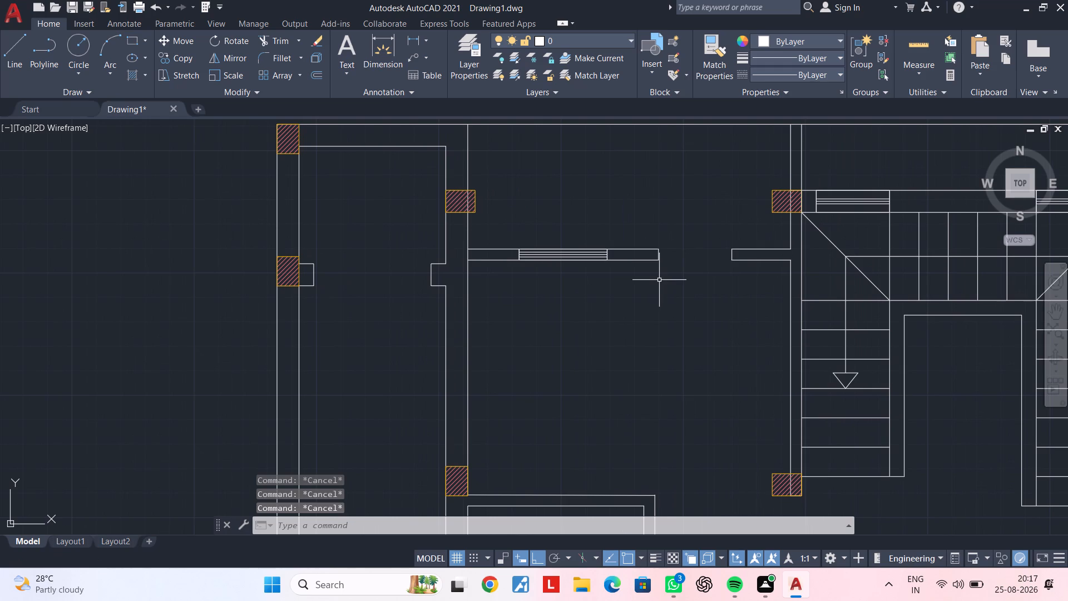
type("of 2'")
key("Return")
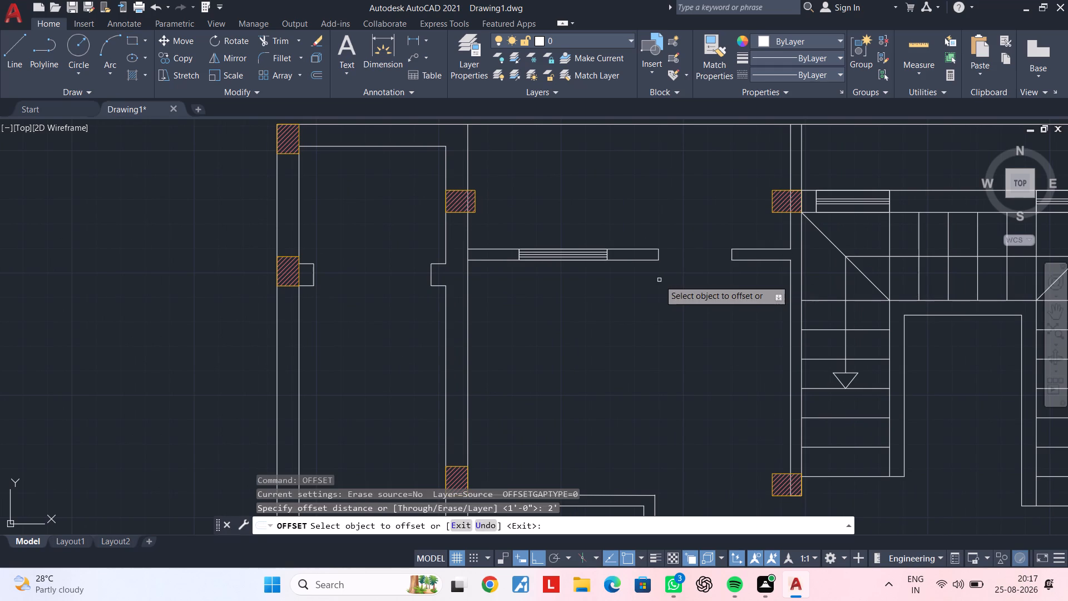
left_click(635, 259)
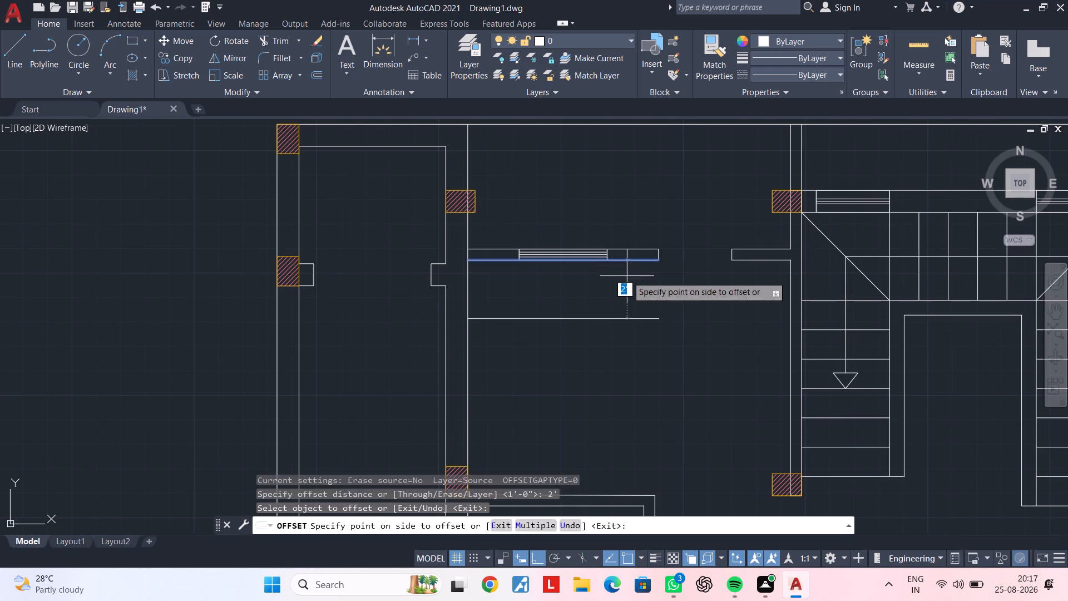
left_click(626, 333)
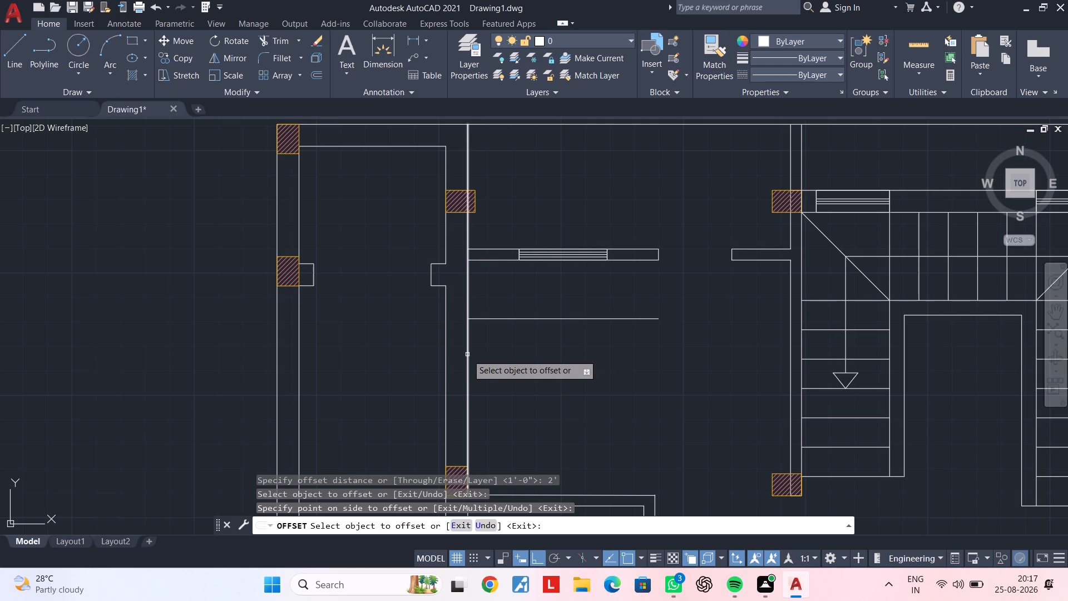
left_click(467, 354)
left_click(537, 351)
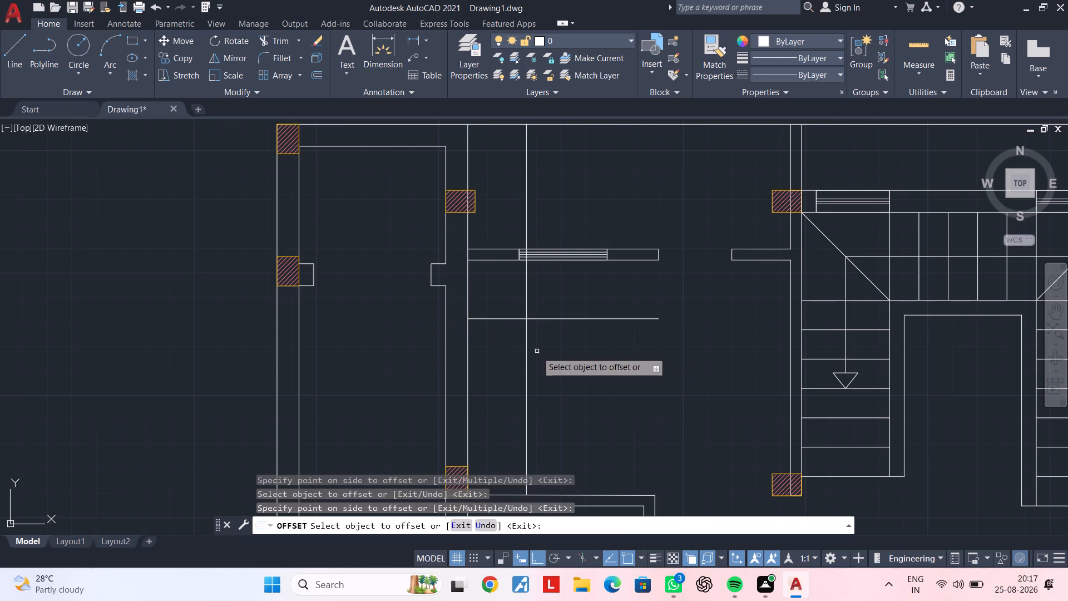
Trim the vertical offset line at the window wall's southern face and delete its leftover piece north of that wall.
key("Escape")
key("Escape")
key("t")
type("r")
key("space")
middle_click_drag(542, 284, 549, 347)
scroll(536, 321, "up", 6)
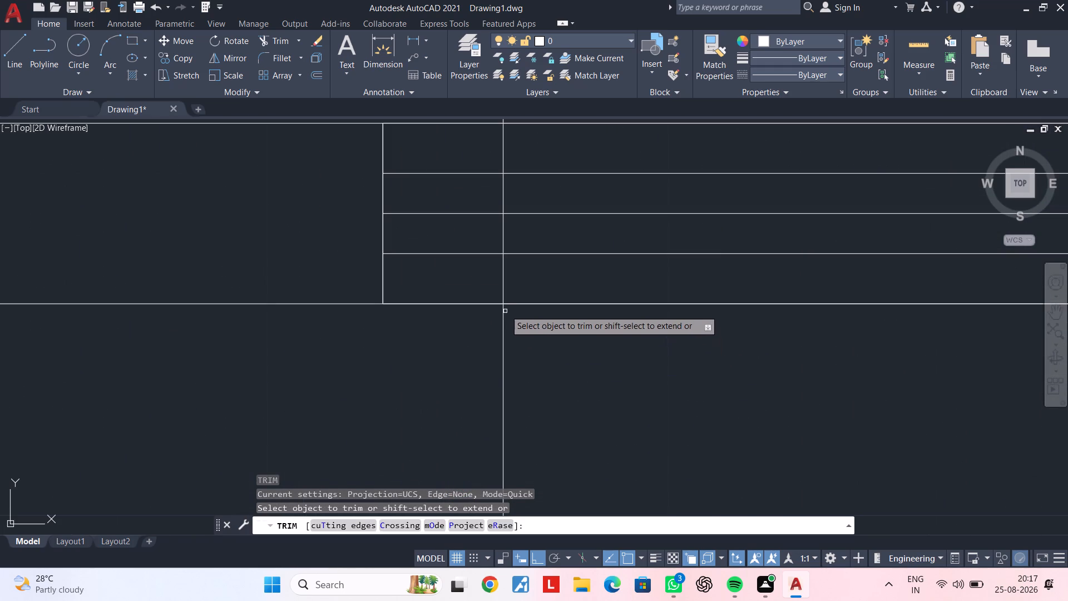
left_click(503, 298)
key("Escape")
scroll(503, 243, "down", 5)
middle_click_drag(506, 254, 508, 303)
left_click(533, 216)
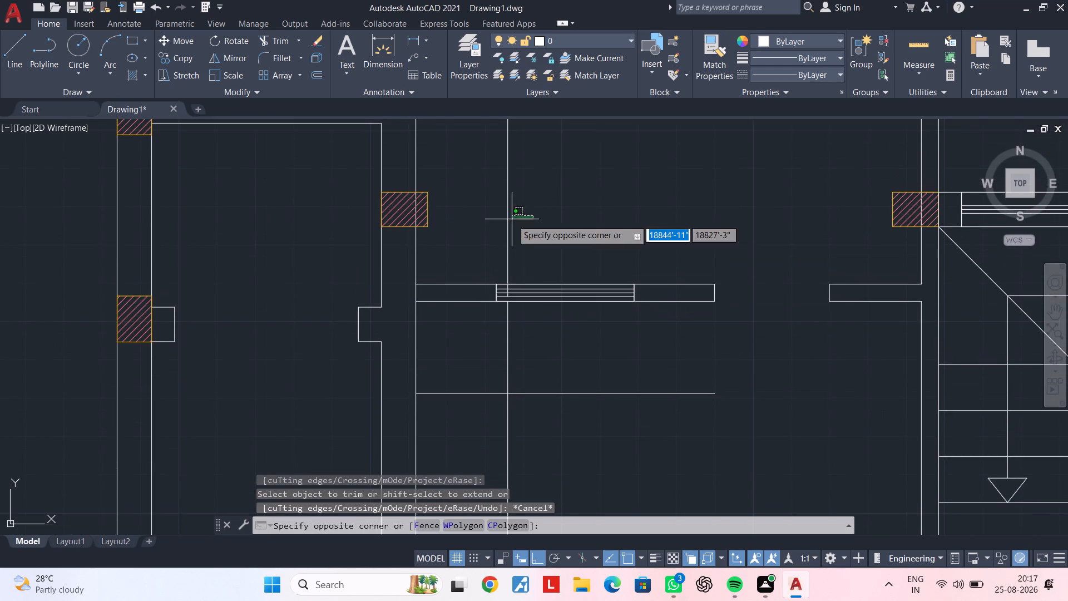
left_click(481, 226)
key("Delete")
middle_click_drag(624, 330, 613, 258)
key("Escape")
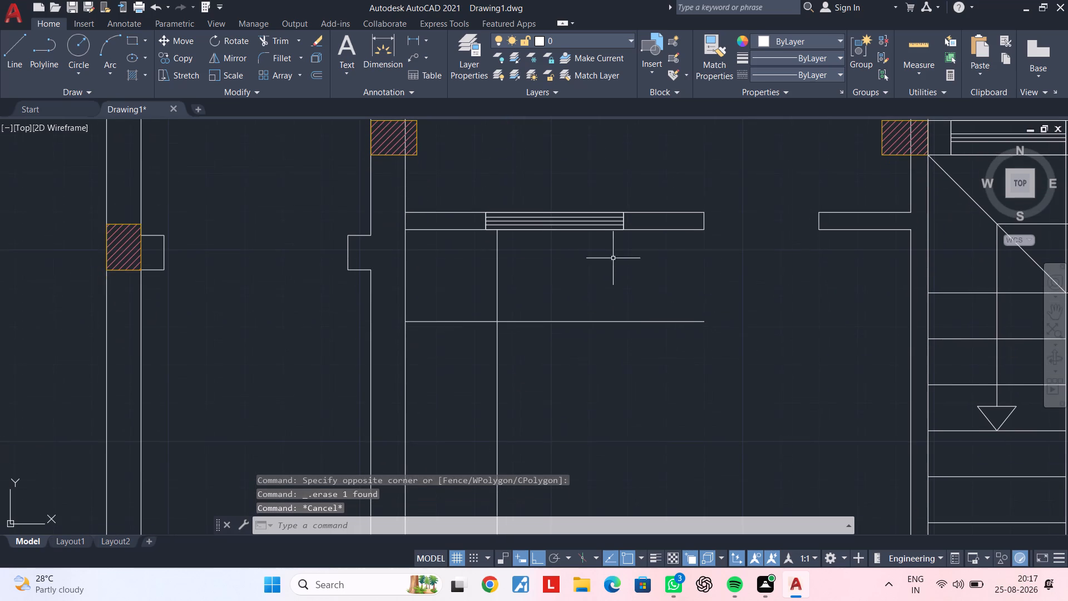
Trim the crossing ends of the two offset lines with a fence so they meet in a clean corner.
key("Escape")
type("tr")
key("space")
left_click(560, 271)
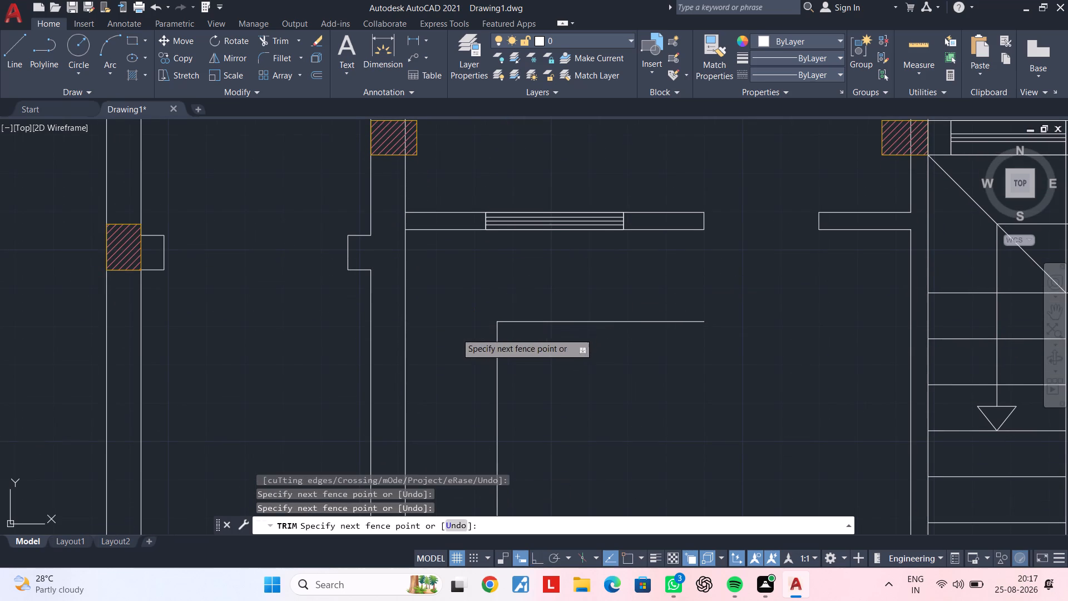
left_click(456, 333)
middle_click_drag(637, 354, 628, 298)
key("Escape")
key("Escape")
Draw a vertical line from the window wall's southeast corner to the counter edge, closing the counter's eastern end.
type("l")
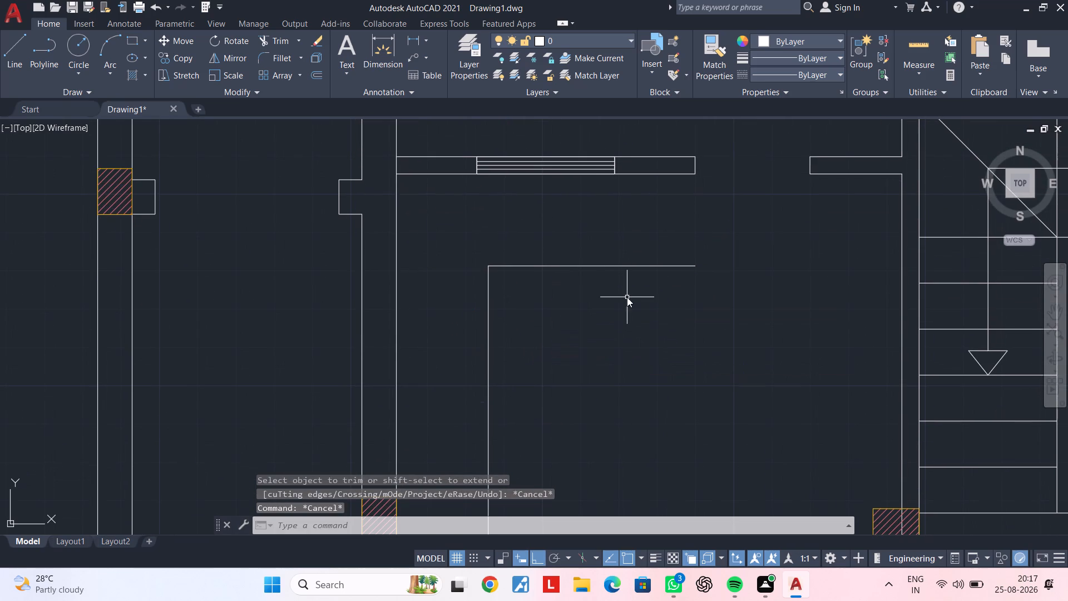
key("space")
left_click(696, 175)
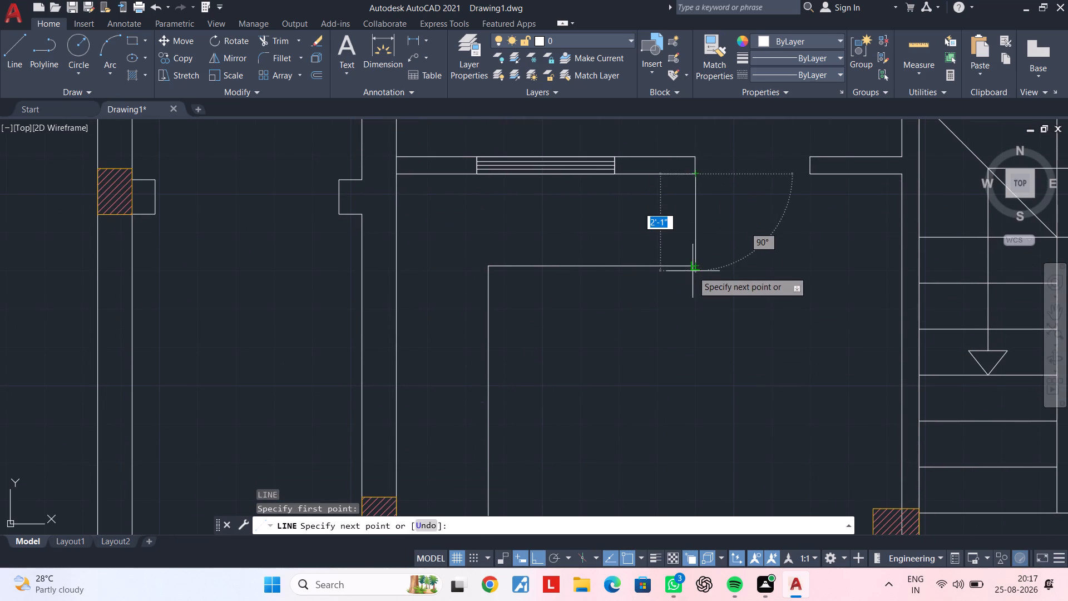
left_click(693, 271)
key("Escape")
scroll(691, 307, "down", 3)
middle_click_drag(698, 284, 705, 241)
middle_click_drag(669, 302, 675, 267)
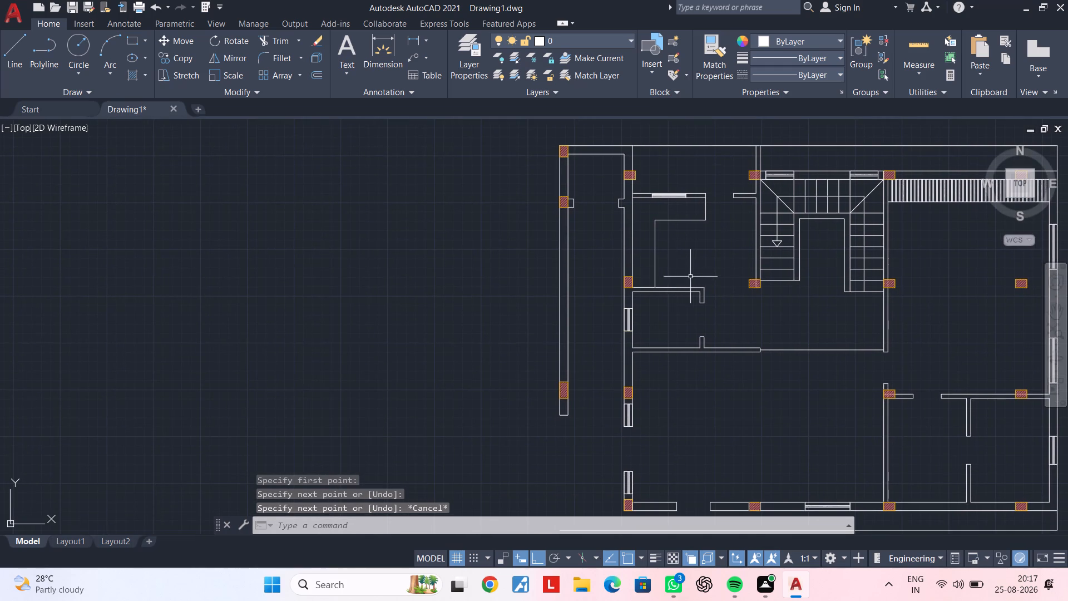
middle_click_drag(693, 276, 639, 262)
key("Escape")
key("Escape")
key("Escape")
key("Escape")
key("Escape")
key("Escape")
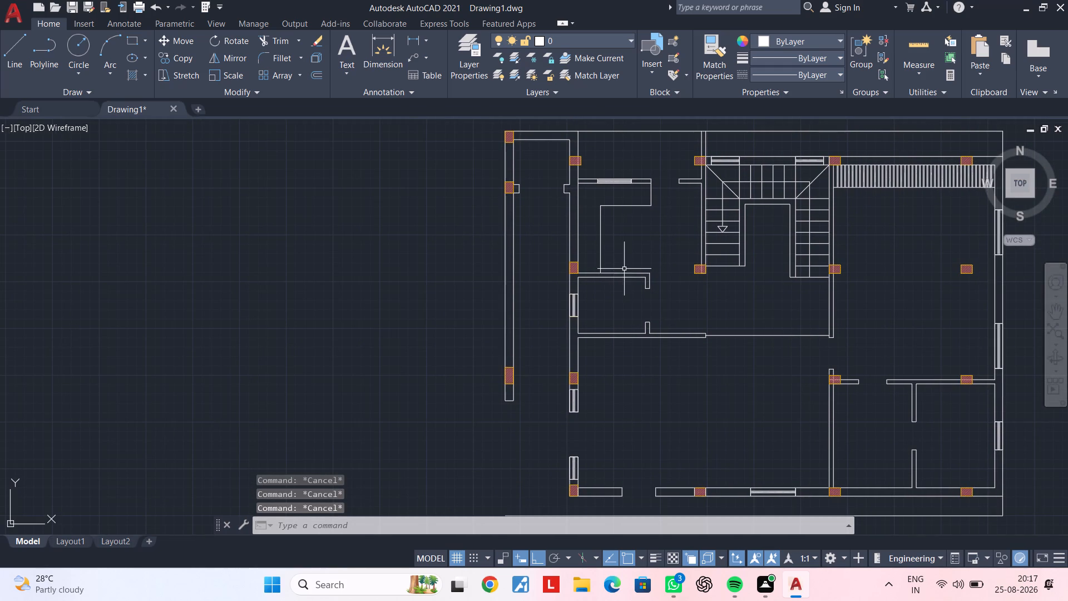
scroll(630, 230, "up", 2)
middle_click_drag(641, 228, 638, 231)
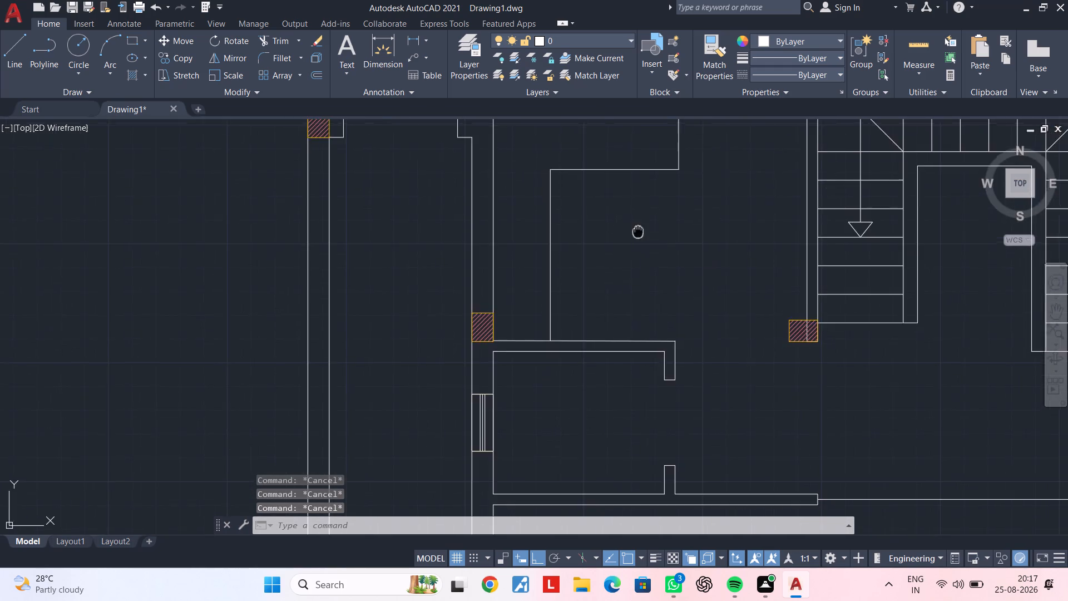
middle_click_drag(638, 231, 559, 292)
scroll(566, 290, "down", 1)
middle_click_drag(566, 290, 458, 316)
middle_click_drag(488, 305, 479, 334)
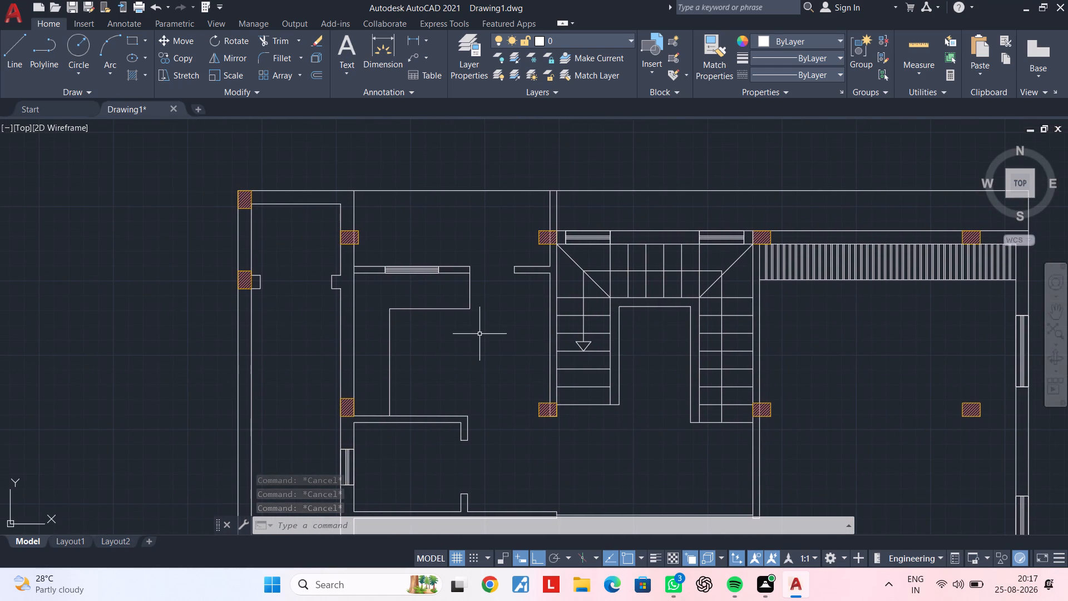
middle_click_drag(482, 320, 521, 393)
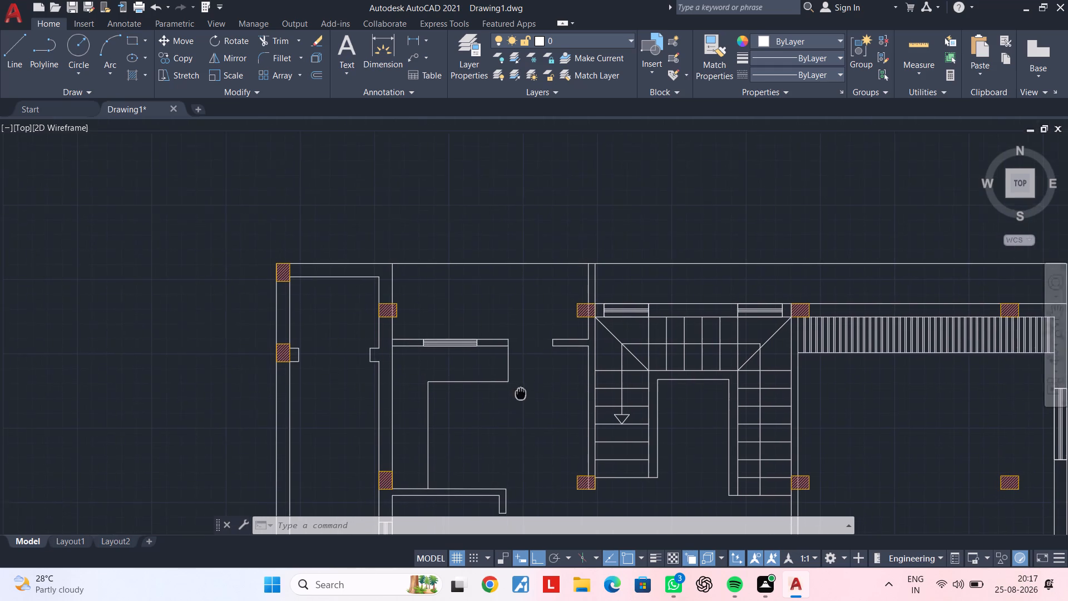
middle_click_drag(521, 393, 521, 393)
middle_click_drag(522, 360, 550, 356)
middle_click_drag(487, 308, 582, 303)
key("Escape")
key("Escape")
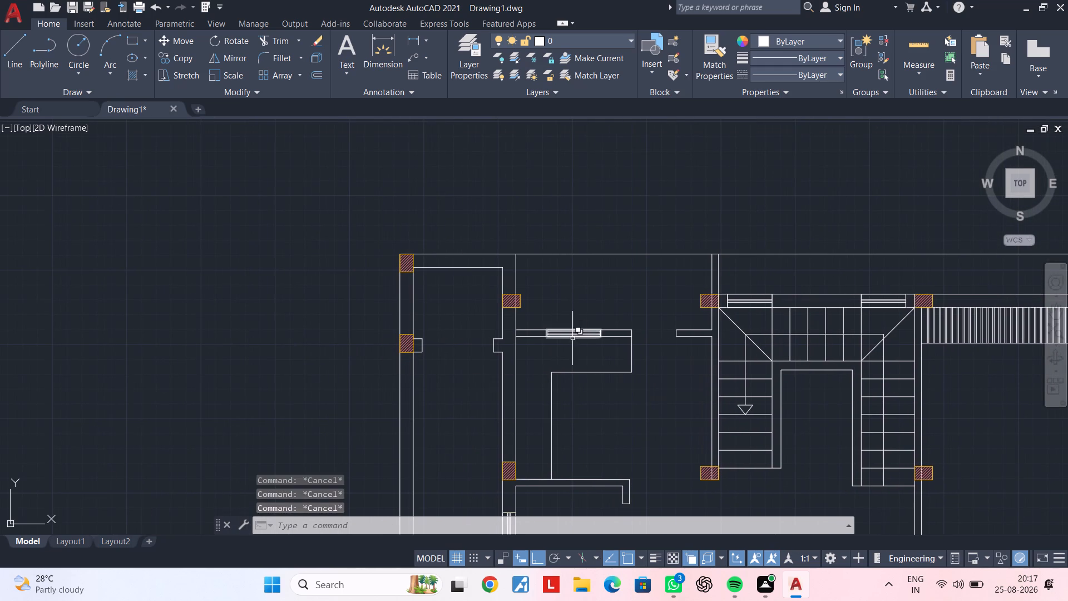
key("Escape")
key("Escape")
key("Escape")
Offset the building's outer northern line 4.5" inward, to the south.
middle_click_drag(531, 260, 525, 274)
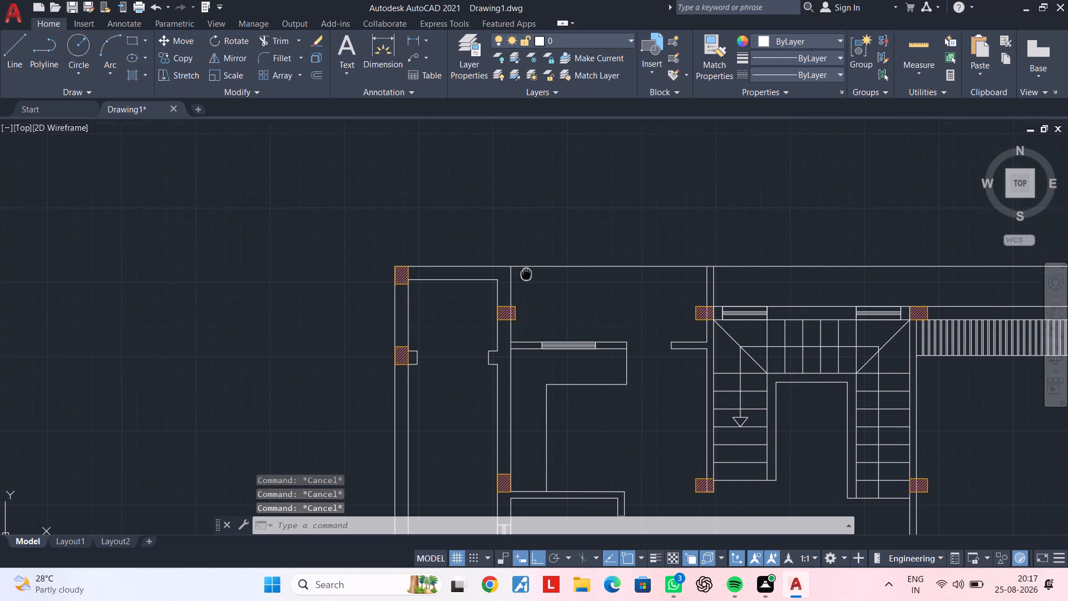
middle_click_drag(525, 274, 507, 298)
scroll(540, 298, "up", 1)
middle_click_drag(590, 304, 498, 304)
key("Escape")
key("Escape")
type("of 4.5\"")
key("Return")
left_click(501, 287)
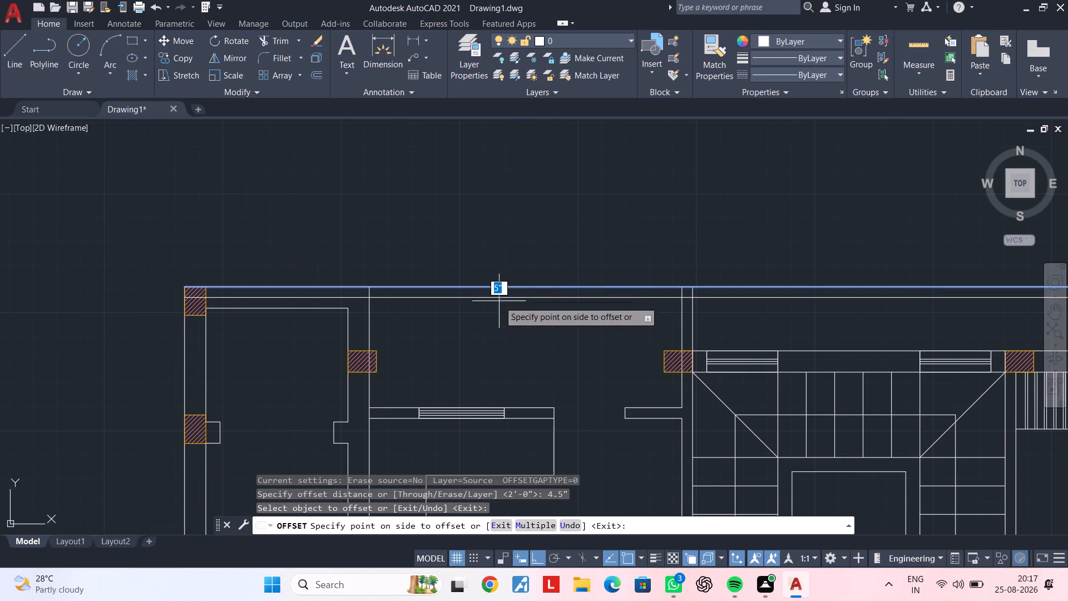
left_click(498, 311)
key("Escape")
key("Escape")
Trim the new offset line west of the northwest room's western wall, including the piece crossing the hatched corner column.
key("t")
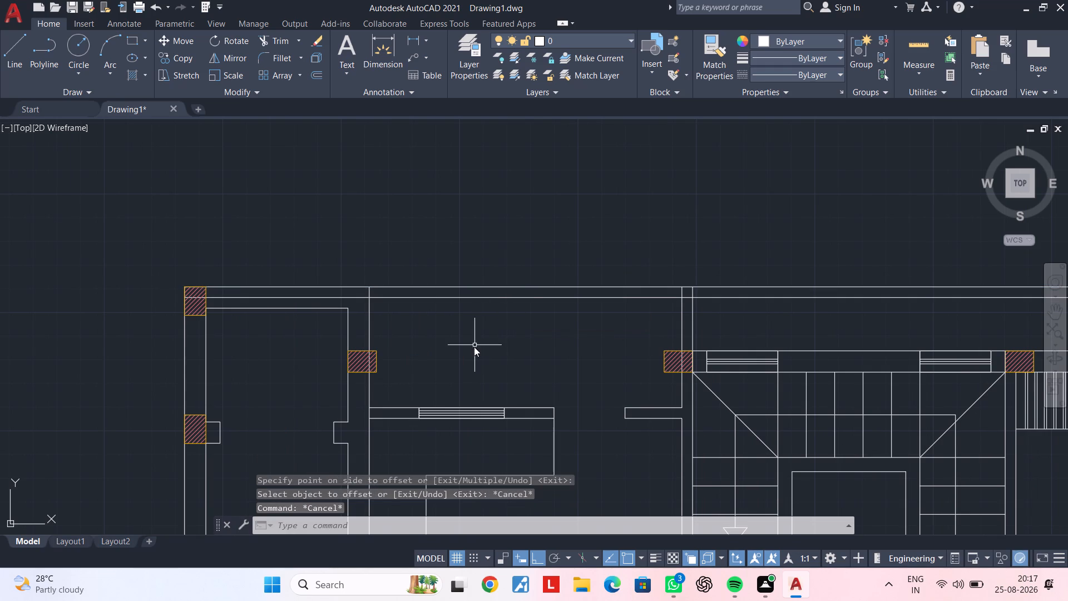
key("r")
key("space")
left_click(340, 298)
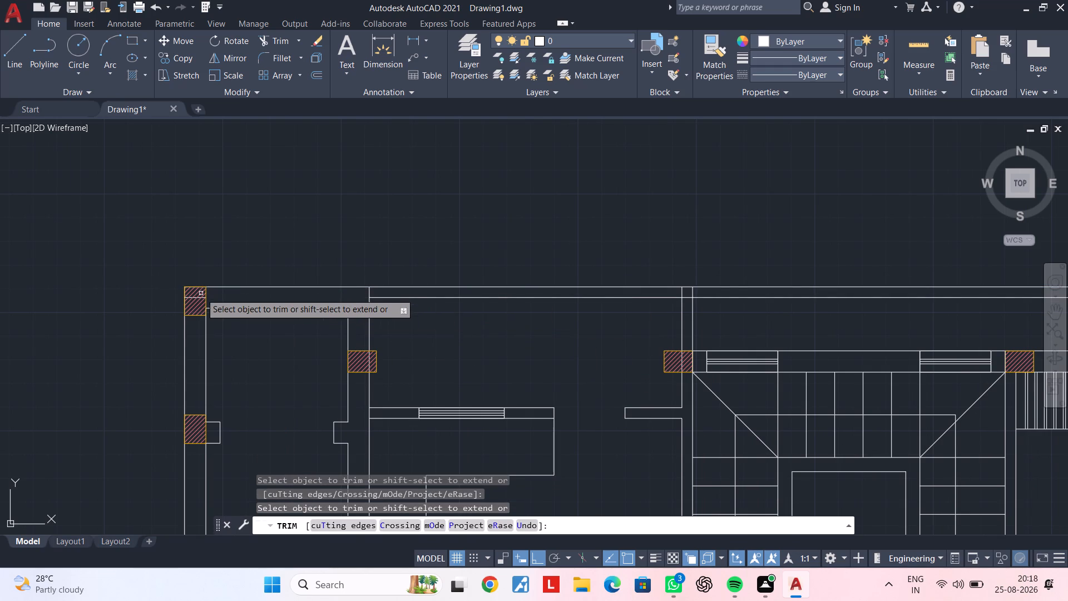
scroll(192, 292, "up", 2)
left_click(189, 304)
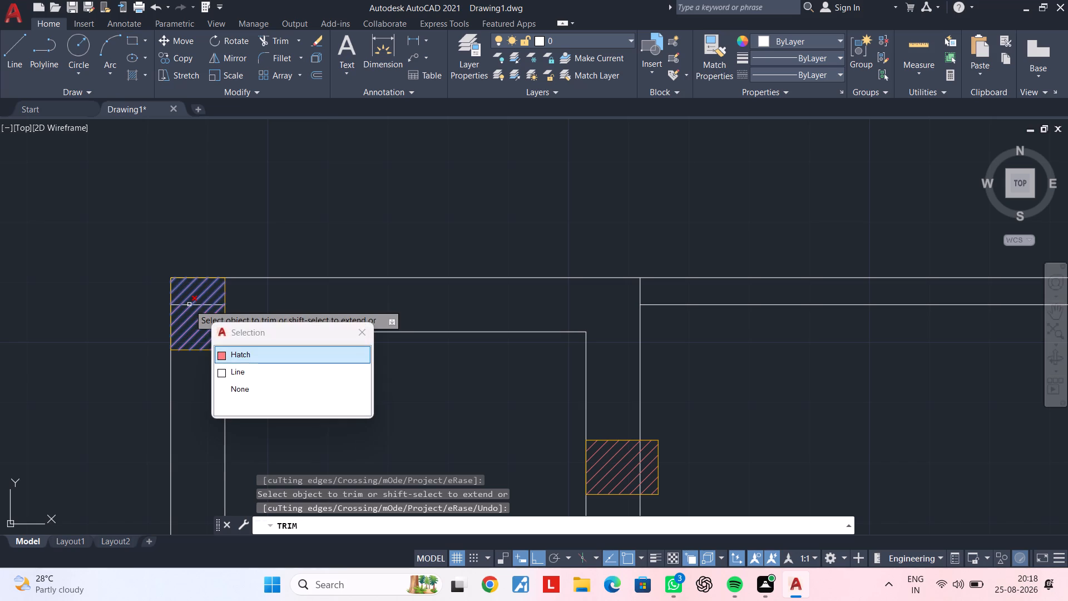
left_click(229, 372)
scroll(629, 358, "down", 1)
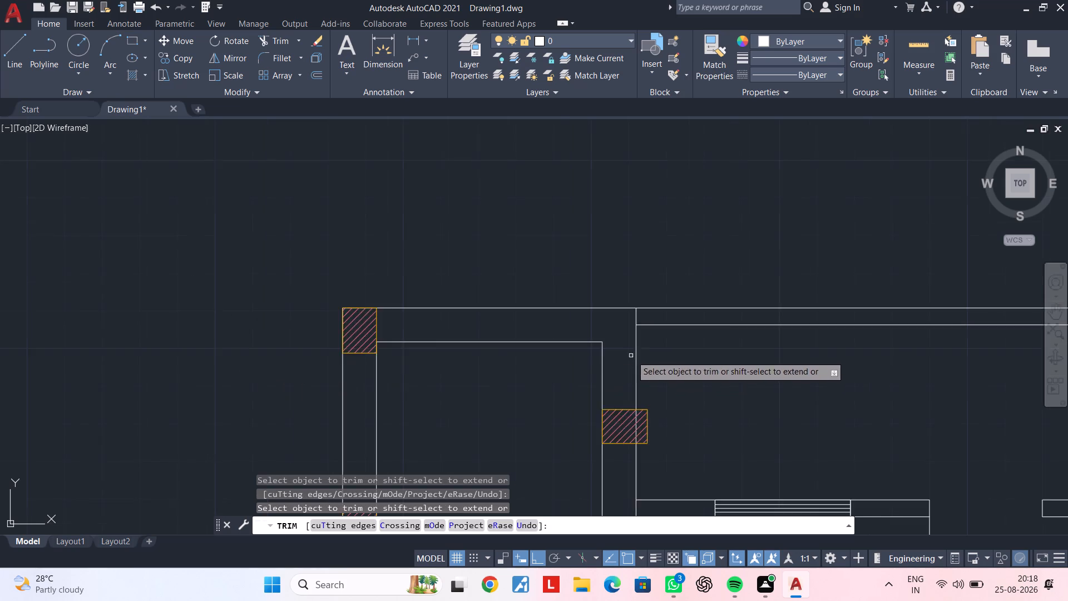
scroll(631, 356, "down", 1)
middle_click_drag(700, 341, 429, 324)
key("Escape")
key("Escape")
Trim the line pieces inside the northwest room's eastern wall where it meets the northern double line, forming a clean inner corner.
middle_click_drag(505, 334, 395, 334)
key("Escape")
key("Escape")
key("Escape")
key("Escape")
key("Escape")
key("Escape")
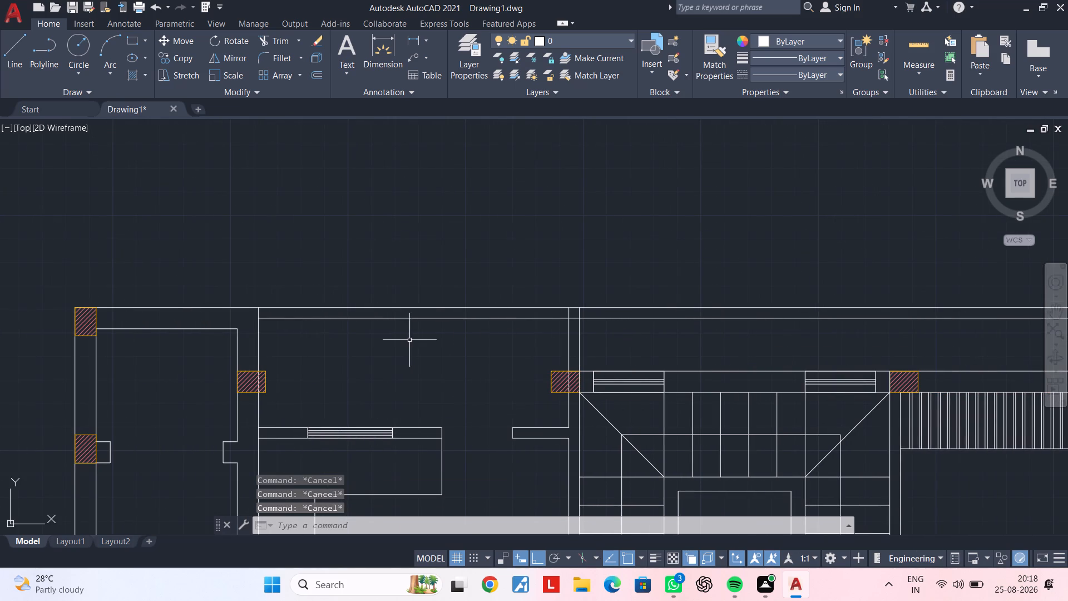
key("Escape")
middle_click_drag(449, 334, 422, 297)
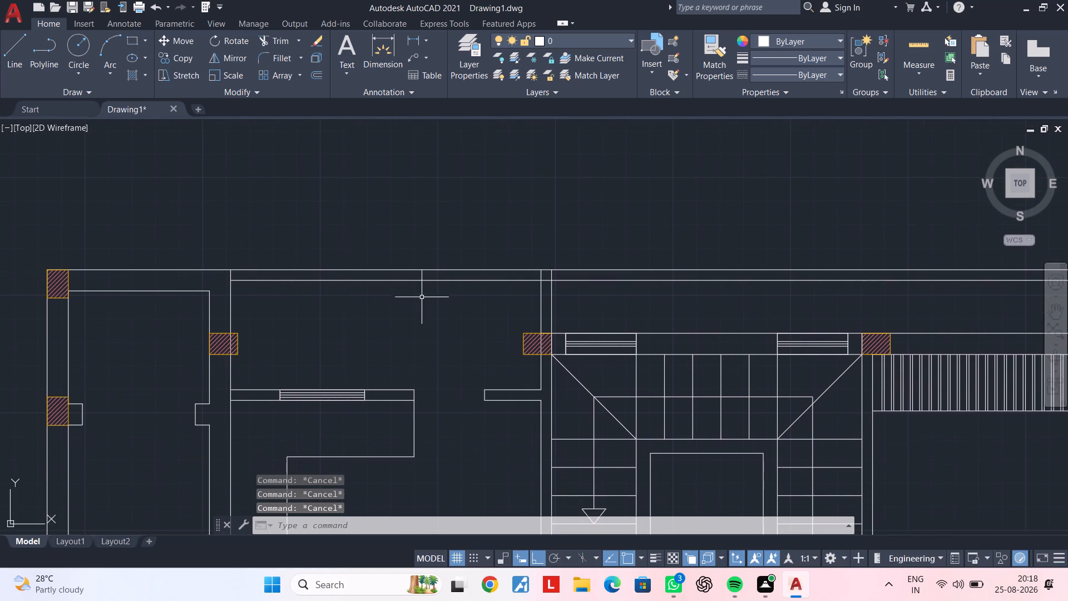
middle_click_drag(422, 300, 306, 297)
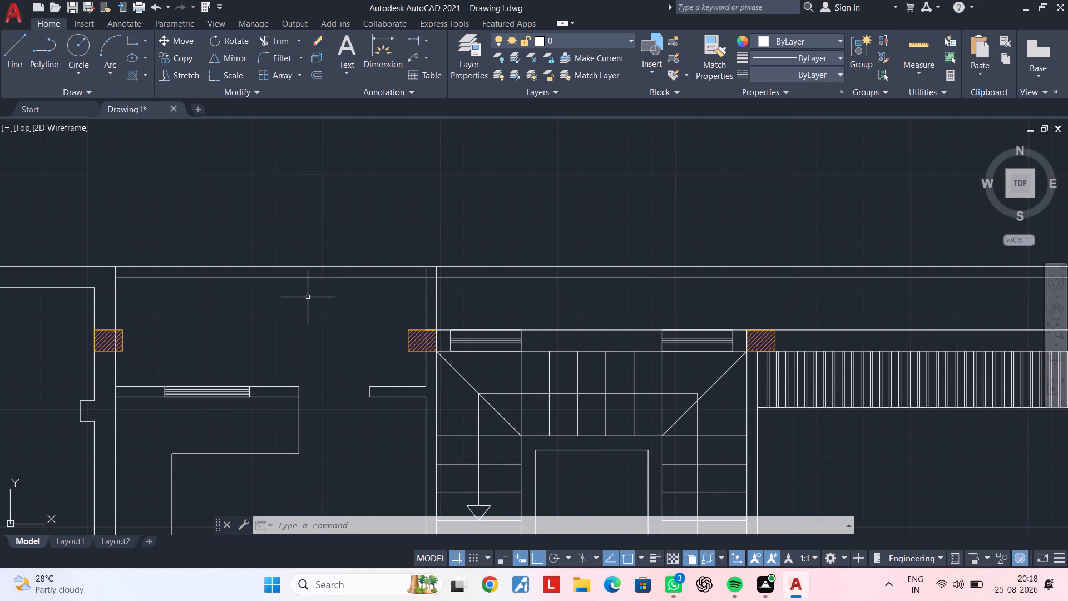
type("tr")
key("space")
scroll(427, 276, "up", 3)
left_click(409, 259)
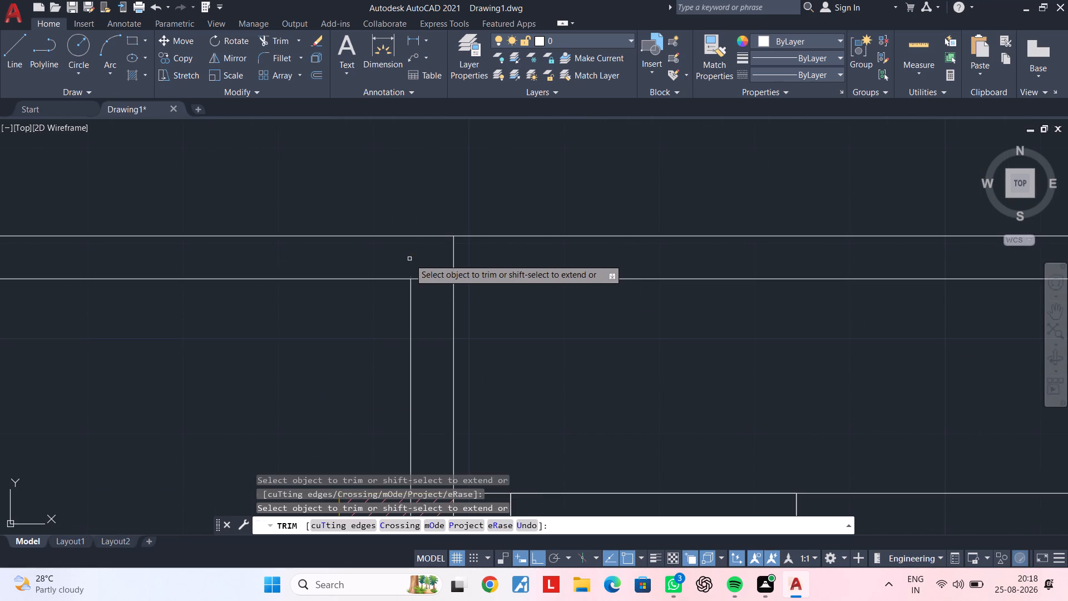
left_click(430, 279)
key("Escape")
key("Escape")
key("Escape")
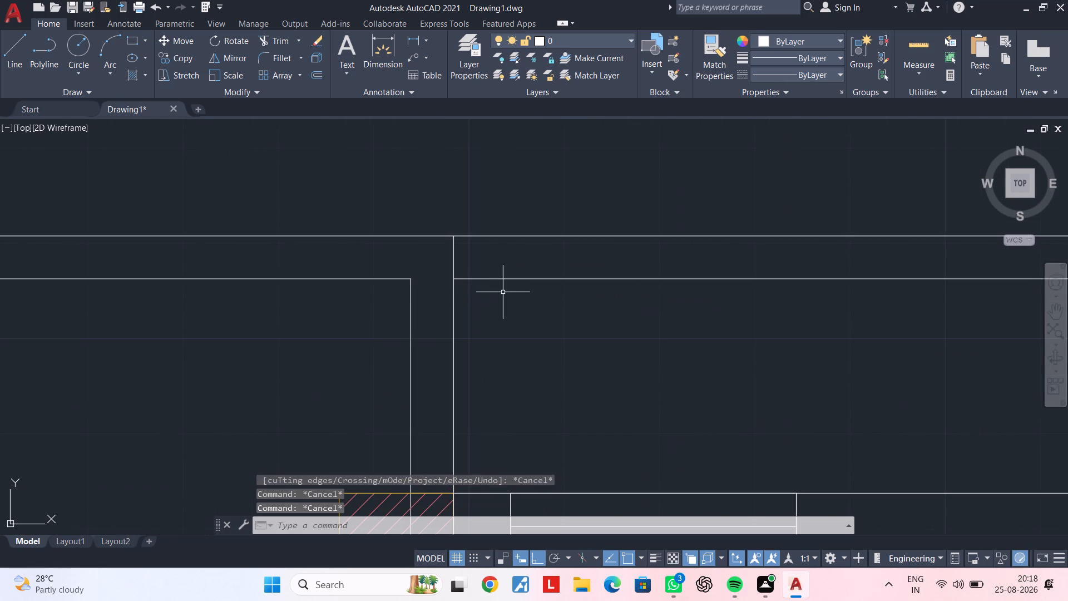
Trim away the outer northern line east of the northwest room's eastern wall.
left_click(503, 292)
left_click(500, 216)
scroll(500, 216, "down", 1)
key("Escape")
key("Escape")
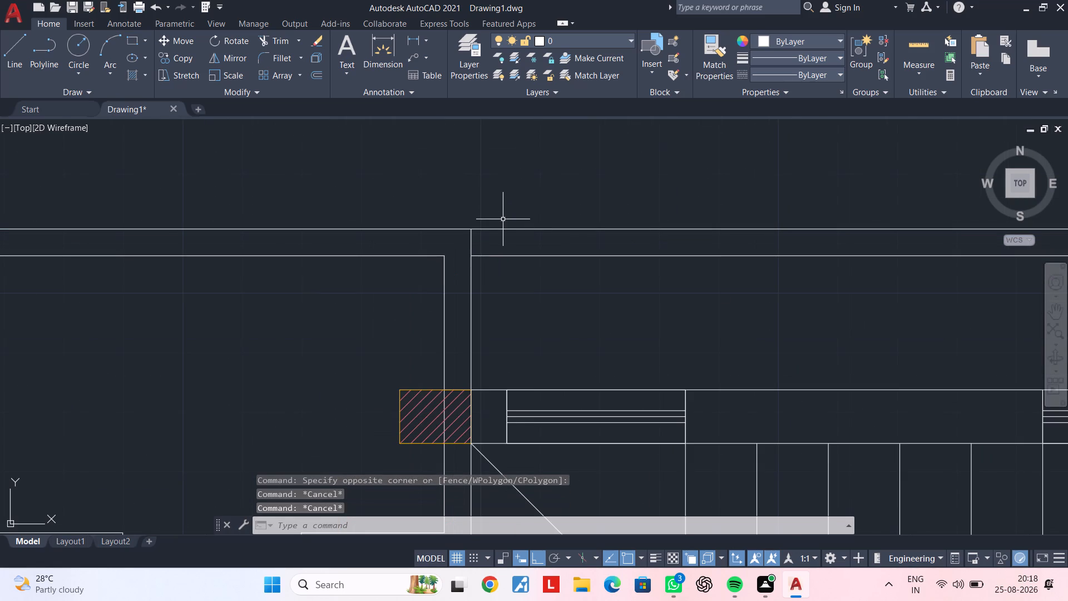
type("tr")
key("space")
left_click(501, 228)
key("Escape")
key("Escape")
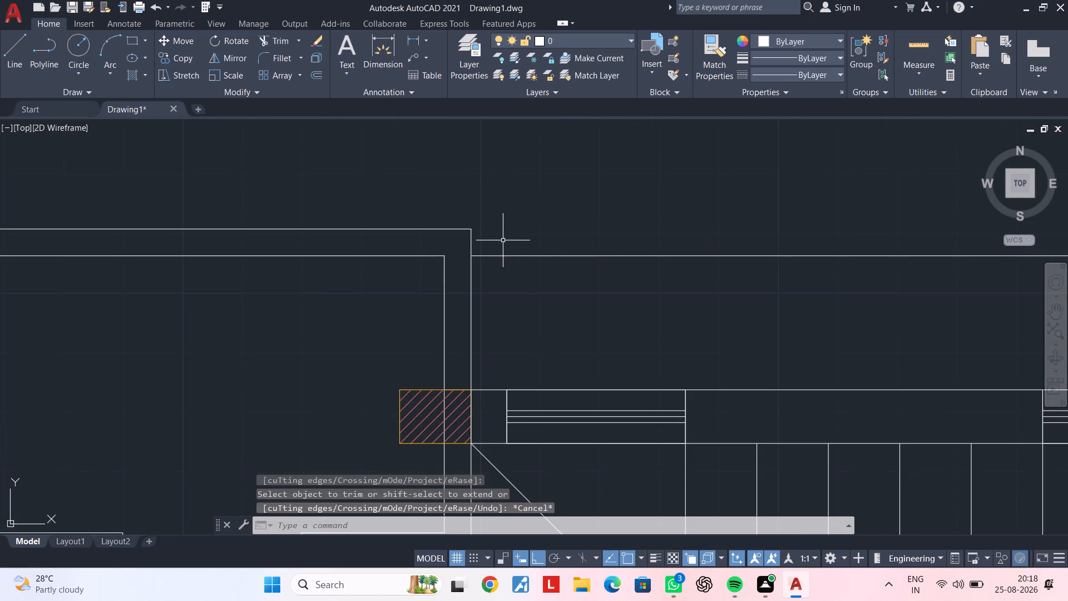
Draw a separate outer northern line from the northwest room's eastern wall to the building's northeast corner.
middle_click_drag(521, 229, 390, 238)
key("Escape")
key("Escape")
type("l")
key("space")
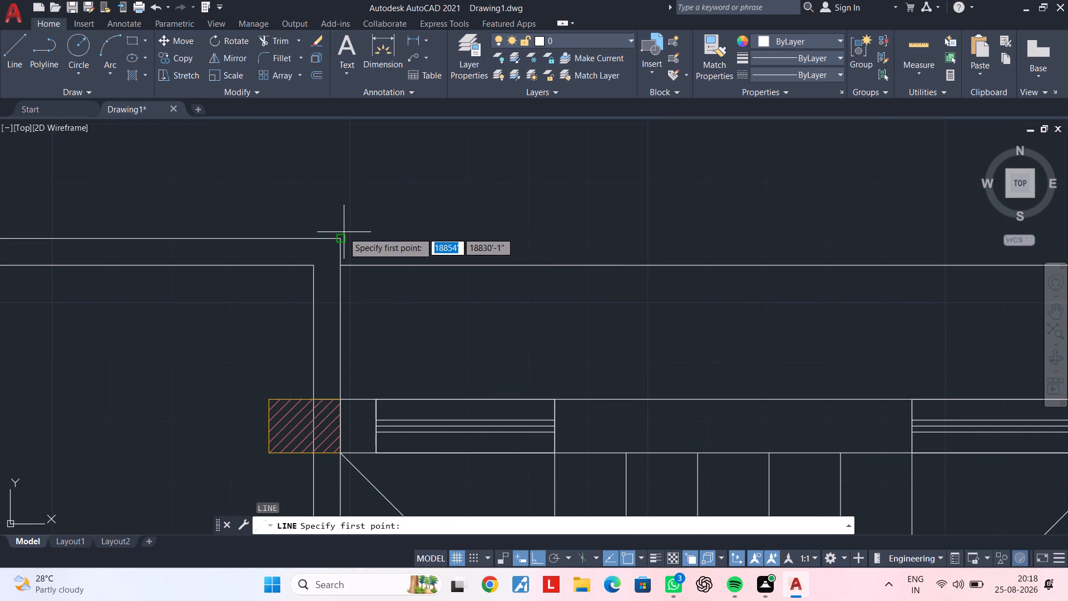
left_click(343, 240)
scroll(879, 237, "down", 1)
middle_click_drag(871, 237, 330, 240)
scroll(821, 236, "down", 1)
middle_click_drag(789, 235, 409, 231)
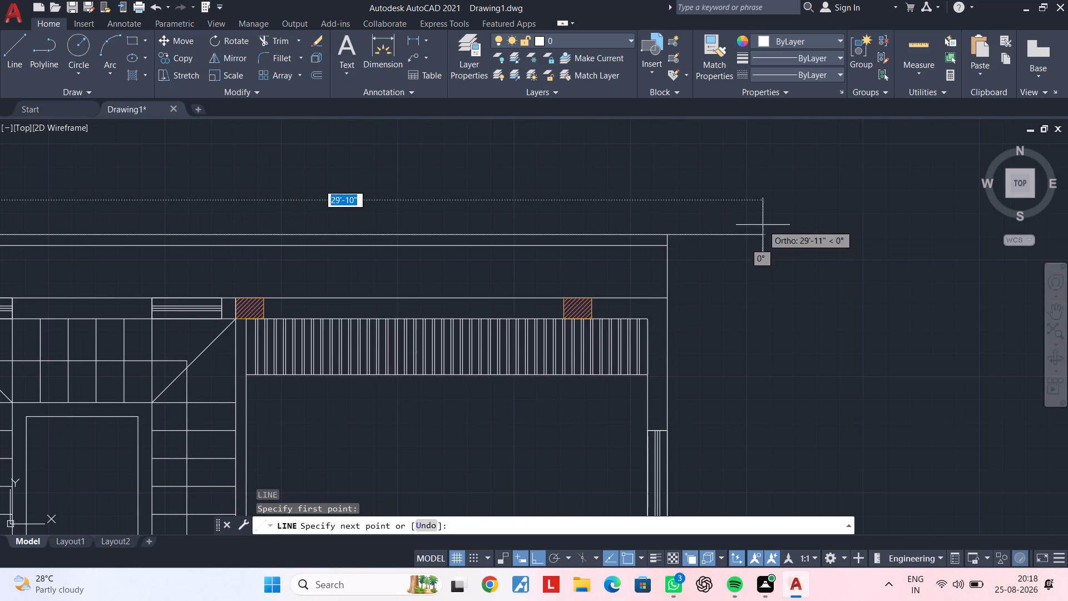
left_click(670, 237)
key("Escape")
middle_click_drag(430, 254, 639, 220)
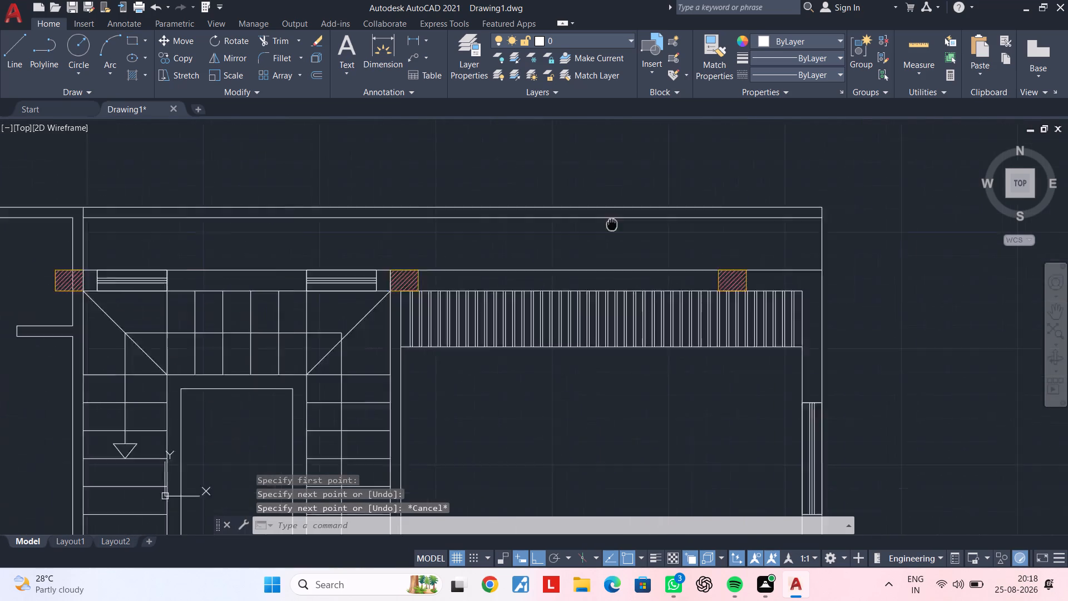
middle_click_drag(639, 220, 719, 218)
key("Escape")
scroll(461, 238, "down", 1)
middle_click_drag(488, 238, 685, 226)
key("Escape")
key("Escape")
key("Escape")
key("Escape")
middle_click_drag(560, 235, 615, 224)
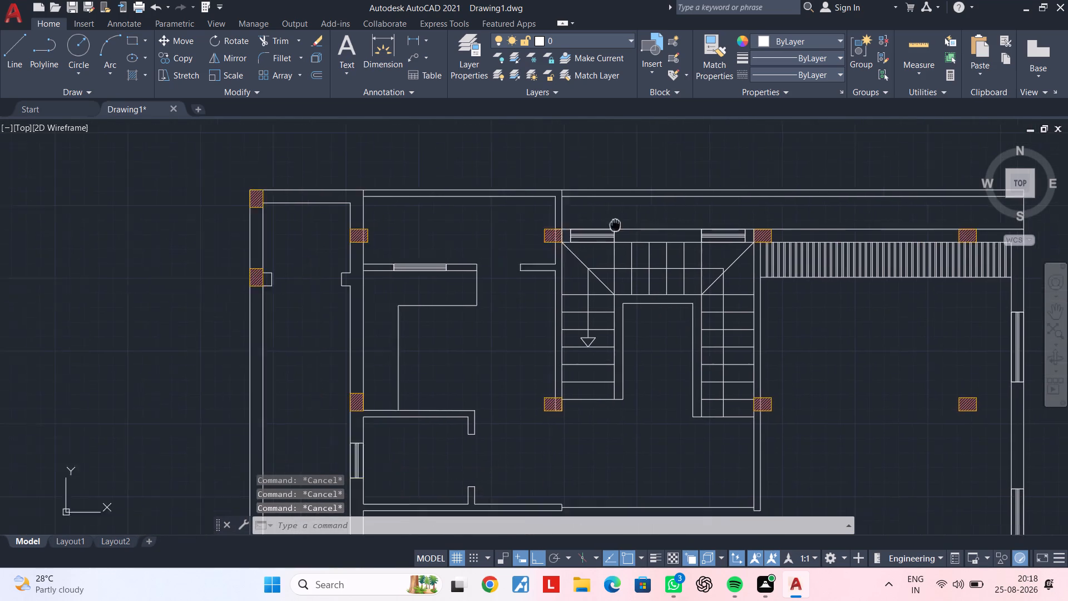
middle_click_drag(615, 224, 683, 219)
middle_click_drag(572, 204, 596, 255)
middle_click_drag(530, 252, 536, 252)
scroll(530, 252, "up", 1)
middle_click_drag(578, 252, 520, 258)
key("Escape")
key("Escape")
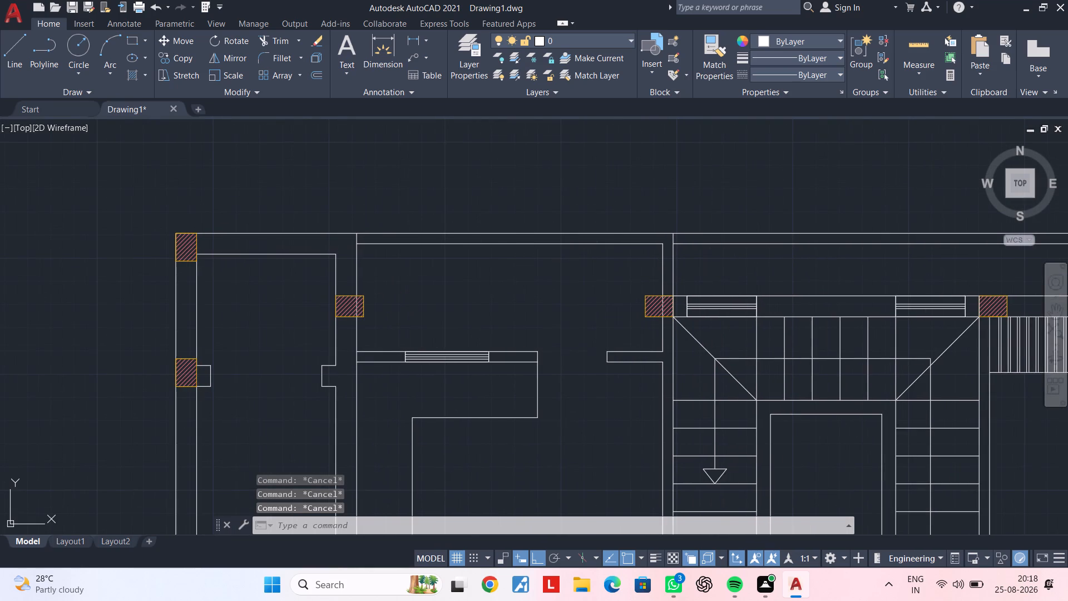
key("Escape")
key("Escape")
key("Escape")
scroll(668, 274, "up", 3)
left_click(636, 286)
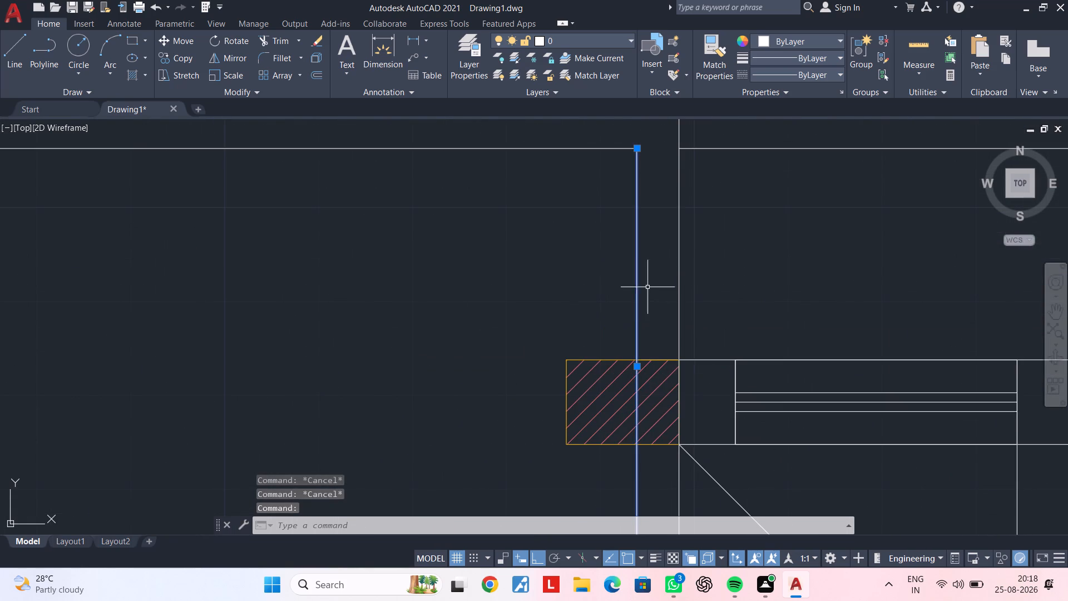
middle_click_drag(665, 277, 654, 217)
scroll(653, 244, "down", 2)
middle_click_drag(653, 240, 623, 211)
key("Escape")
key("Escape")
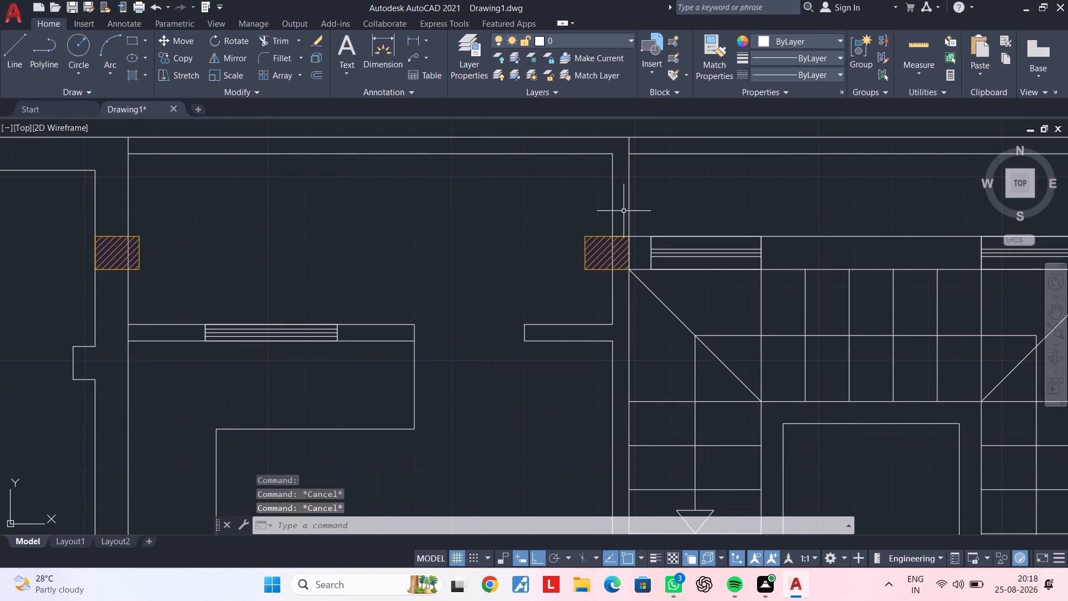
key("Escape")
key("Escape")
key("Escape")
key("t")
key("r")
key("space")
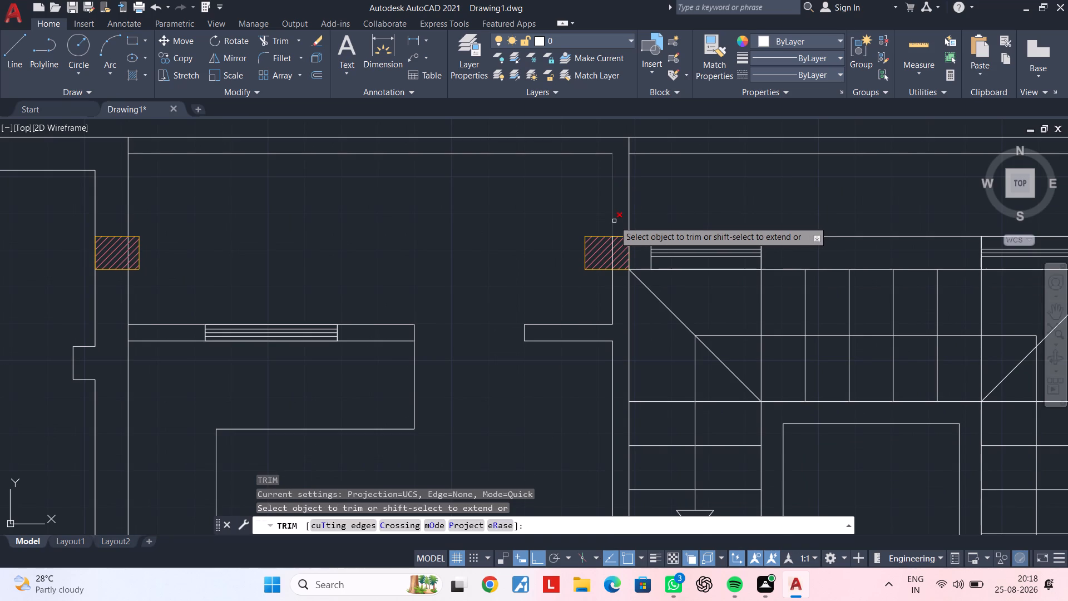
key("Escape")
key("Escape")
Trim the eastern face of the wall between the northwest room and staircase, from the northern offset line down to the column.
middle_click_drag(659, 194, 640, 259)
key("Escape")
key("Escape")
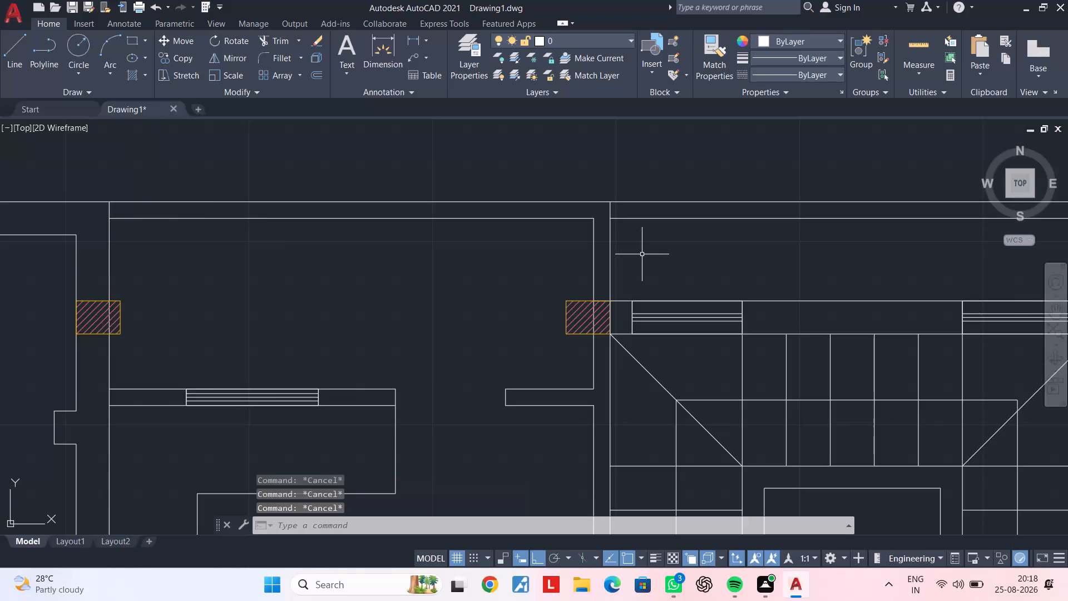
key("t")
key("r")
key("space")
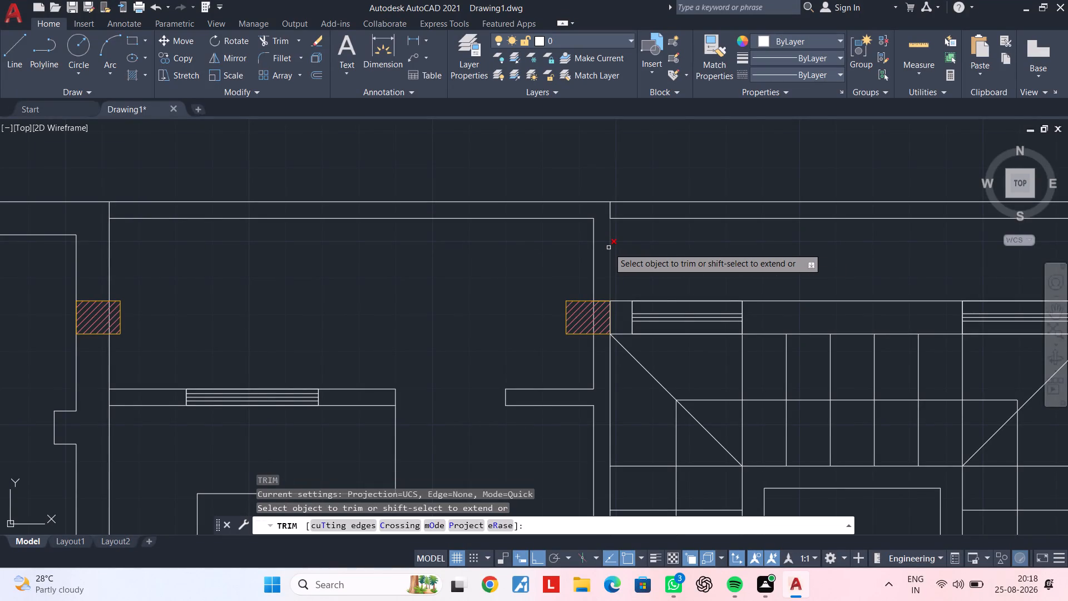
left_click(609, 248)
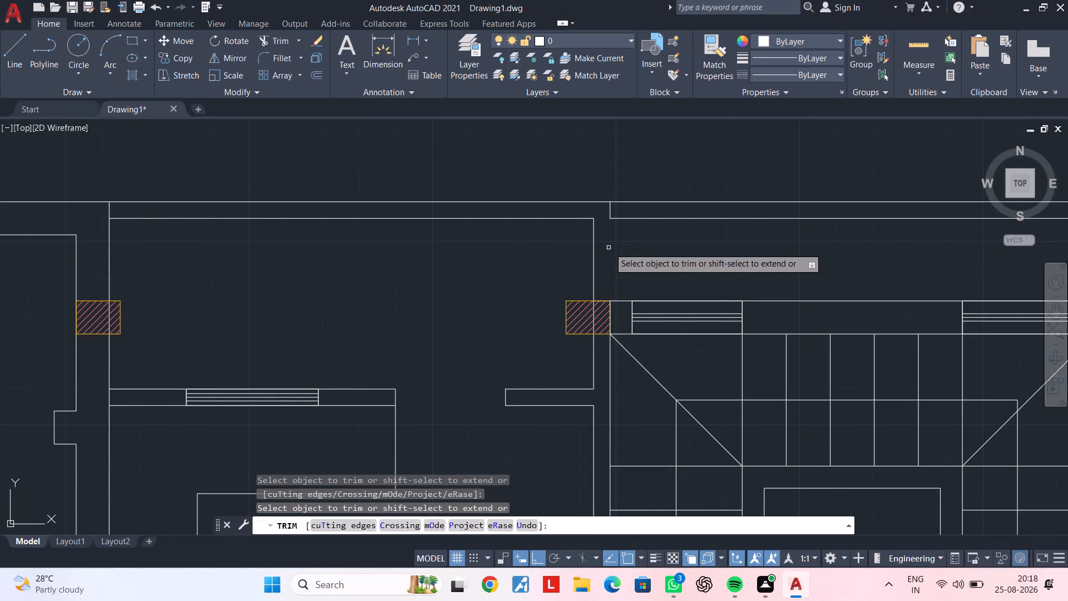
key("Escape")
key("Escape")
middle_click_drag(624, 236, 623, 244)
key("Escape")
key("Escape")
key("Escape")
key("Escape")
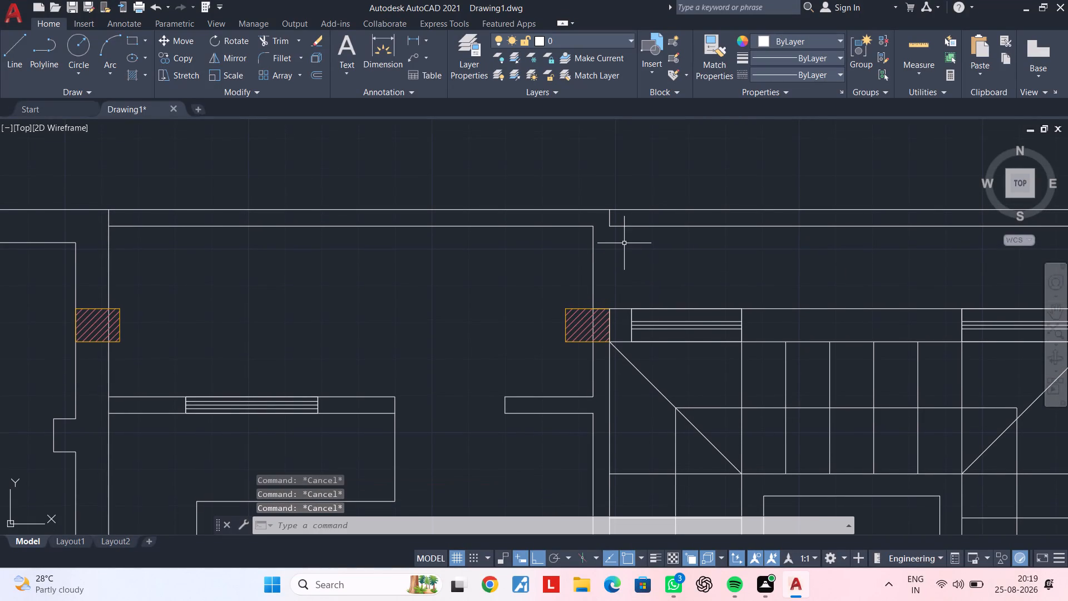
Extend the inner northern line above the staircase westward to meet the inner northern line over the northwest room.
type("ex")
key("space")
left_click(627, 226)
key("Escape")
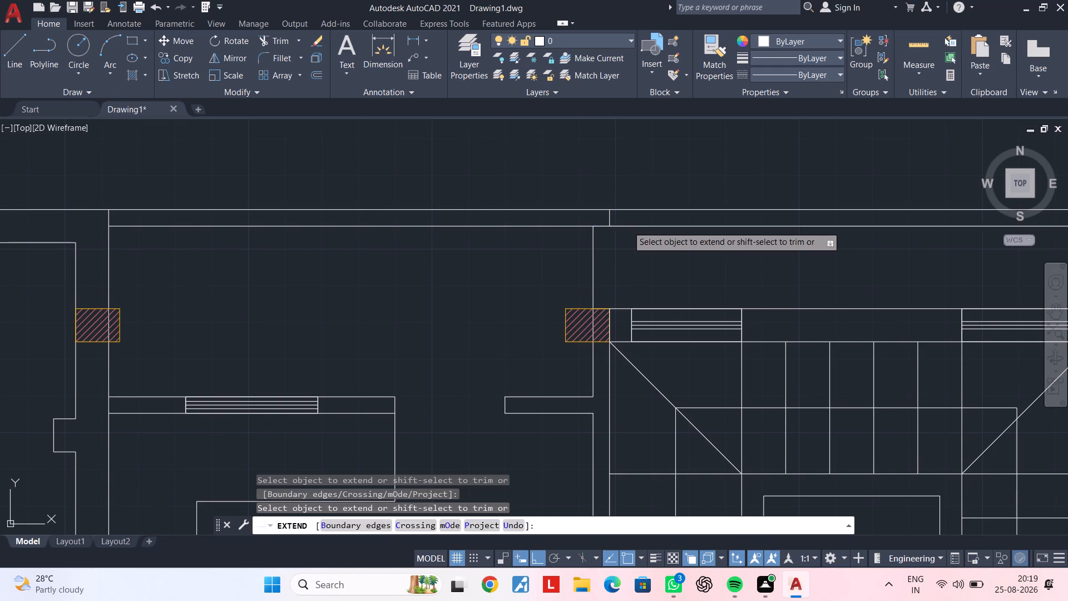
Delete the short vertical stub between the two northern lines, just northeast of the northwest room's eastern wall.
left_click(610, 221)
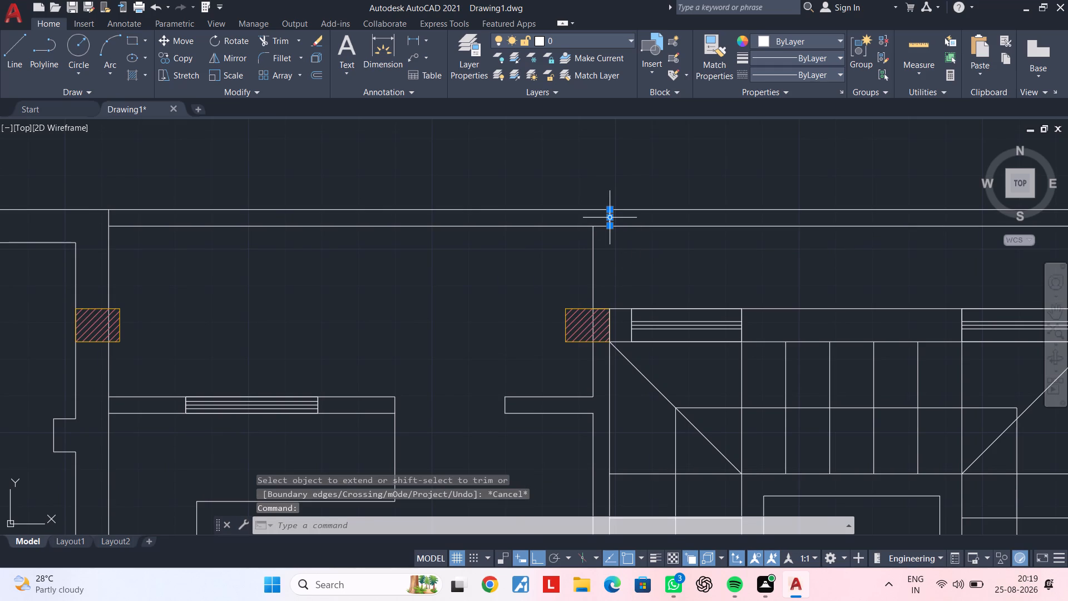
key("Delete")
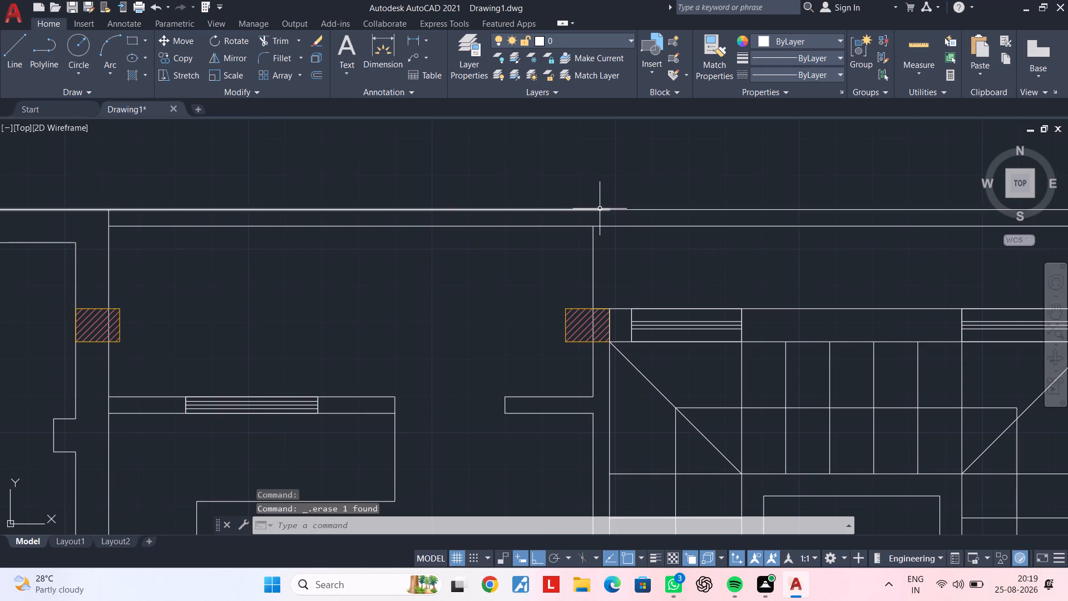
scroll(600, 209, "up", 2)
middle_click_drag(617, 243, 665, 208)
key("Escape")
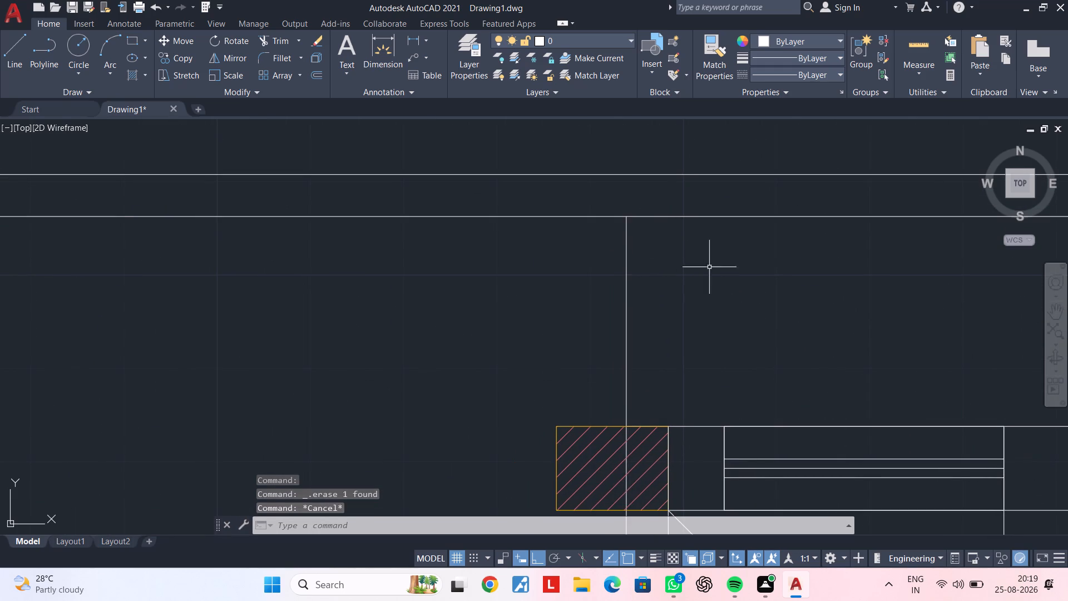
Trim the vertical line from the inner northern line down to the column at the staircase's northwest corner.
middle_click_drag(709, 263, 765, 175)
key("Escape")
key("Escape")
key("t")
type("r")
key("space")
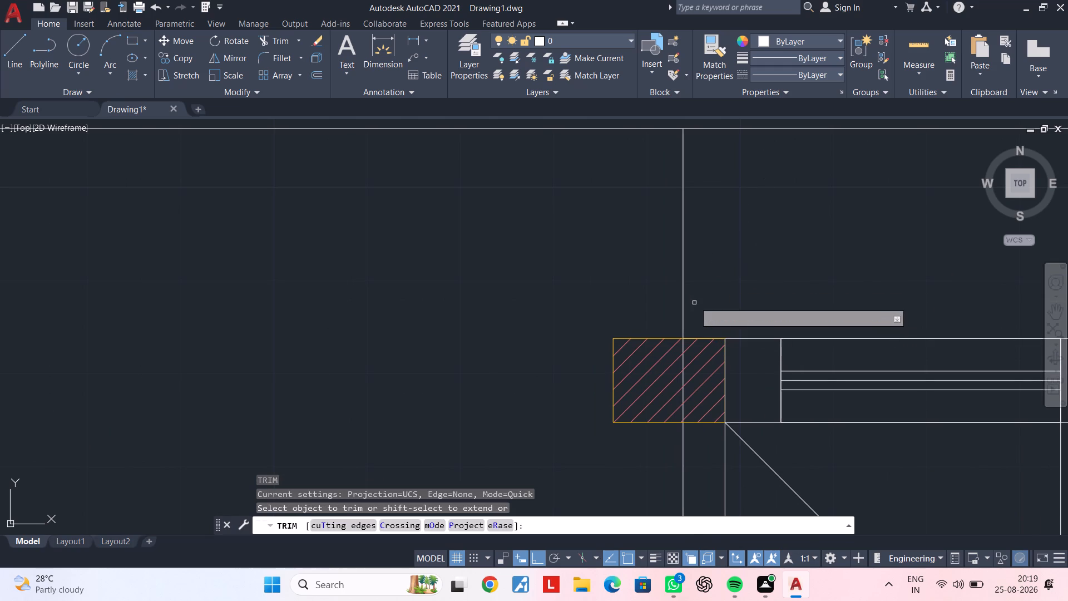
left_click(683, 302)
key("Escape")
key("Escape")
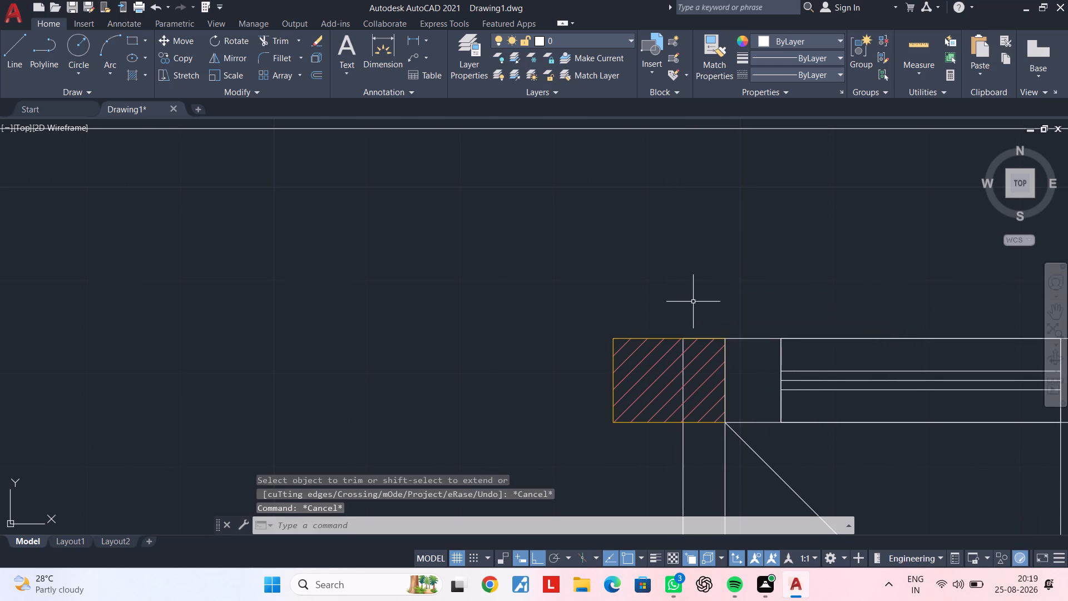
Draw a vertical line from that column's northern edge up to the outer northern line.
key("l")
key("space")
left_click_drag(681, 339, 684, 319)
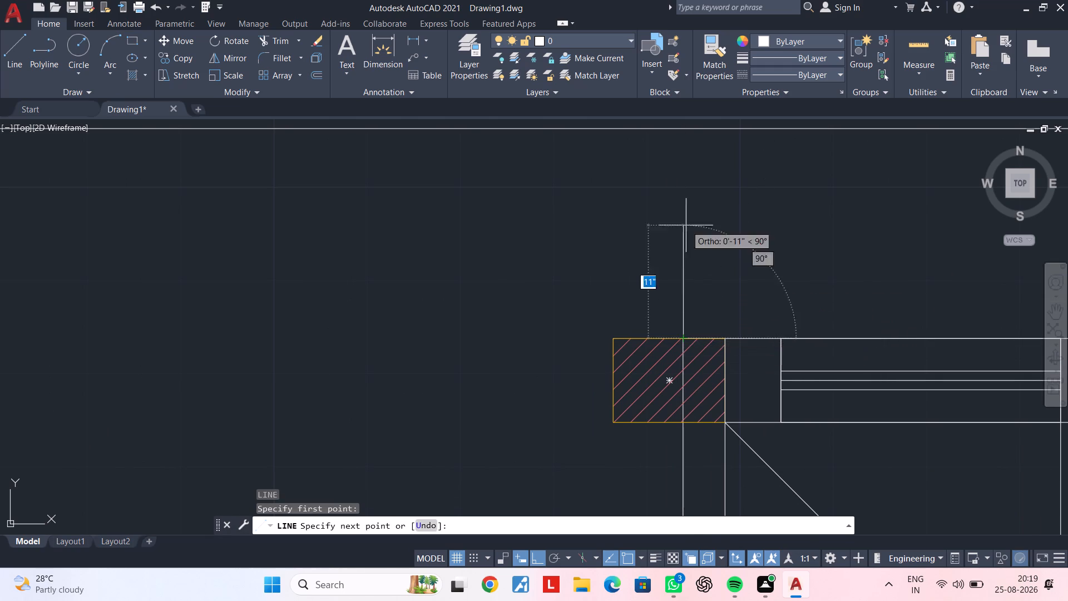
middle_click_drag(686, 184, 675, 288)
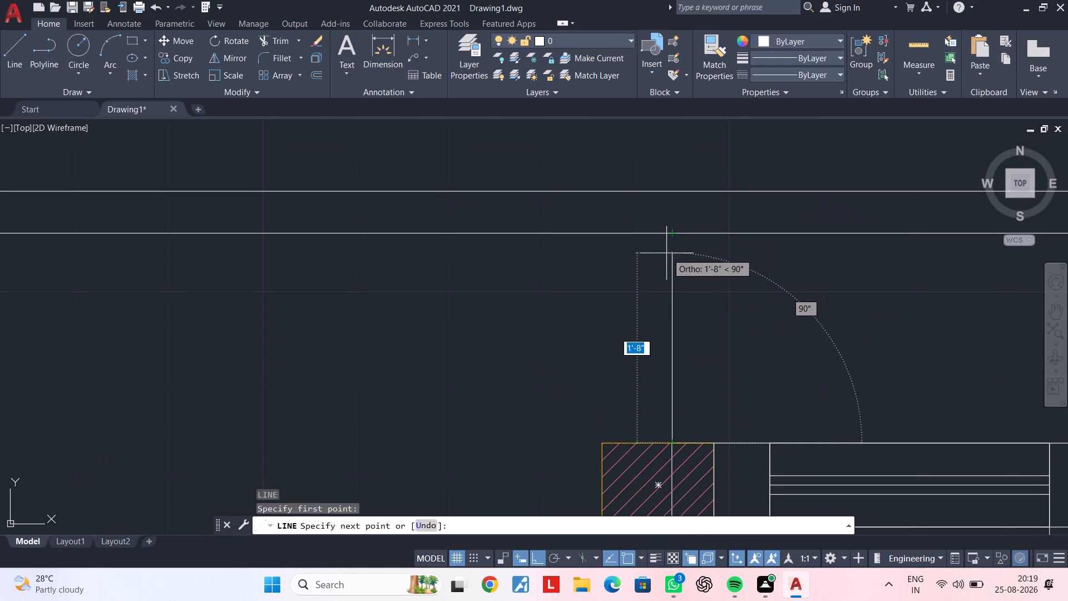
left_click(671, 191)
key("Escape")
Offset the new vertical wall line 4.5" to the west.
middle_click_drag(695, 248, 713, 233)
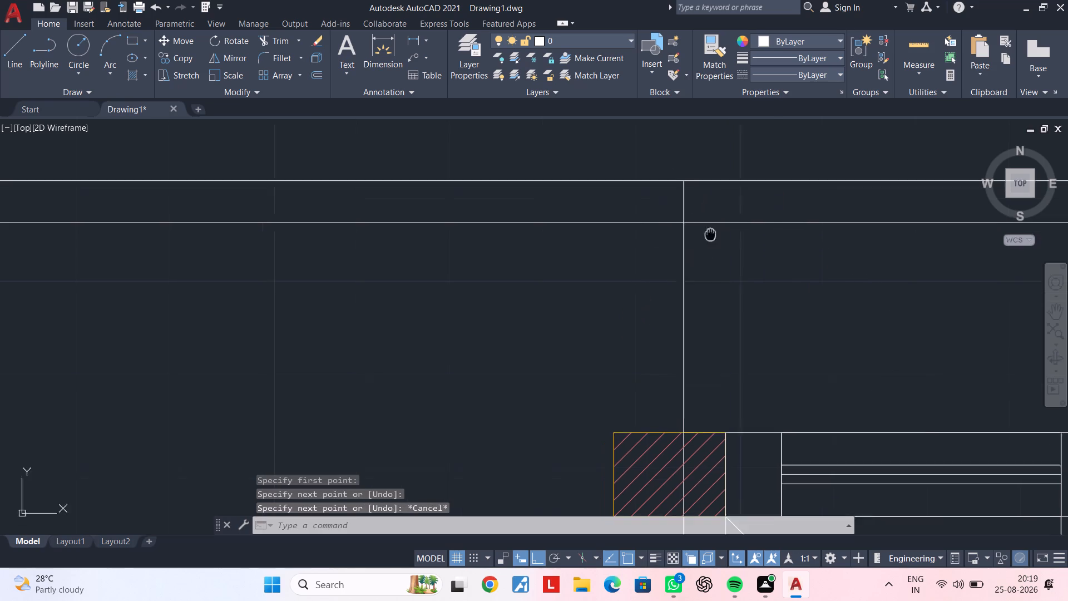
middle_click_drag(713, 233, 731, 219)
key("Escape")
key("Escape")
type("of")
key("space")
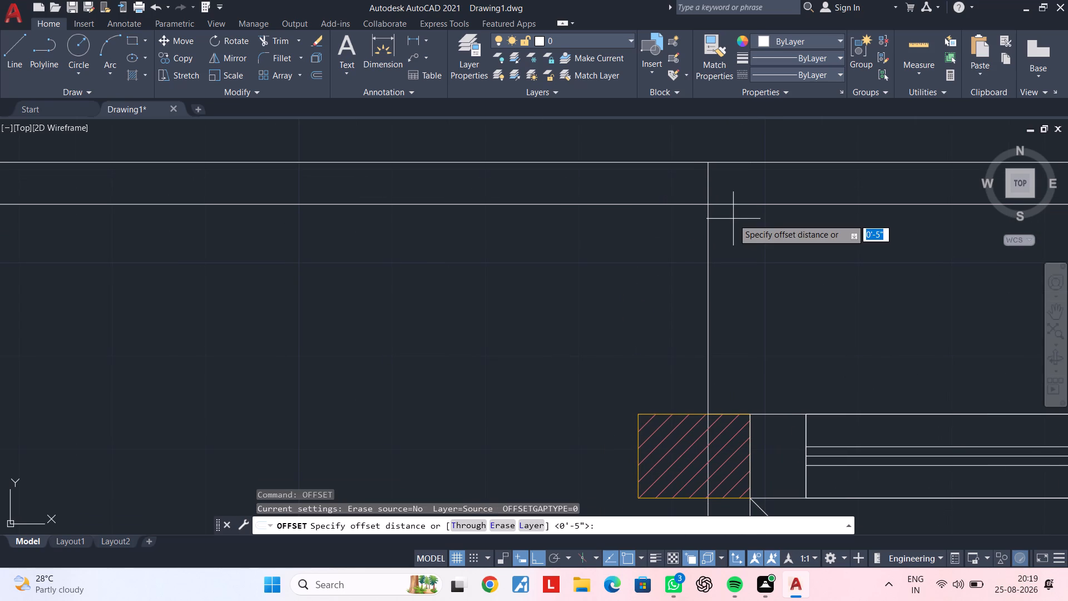
type("4.5\"")
key("Return")
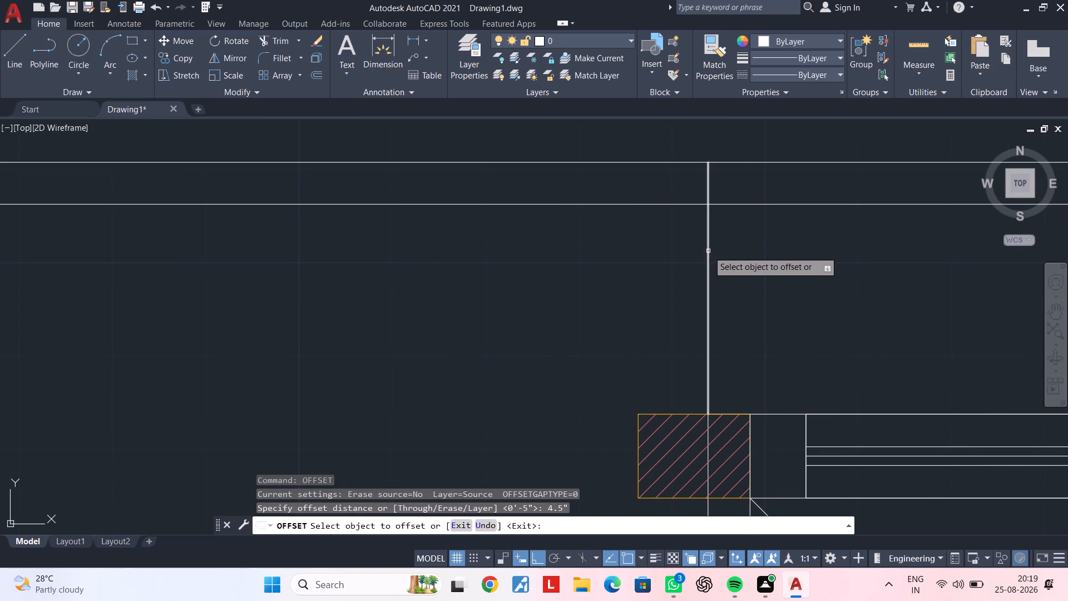
left_click(707, 252)
left_click(684, 252)
key("Escape")
Trim the inner northern line between the two wall lines, and the western wall line above it, to form a clean inner corner.
scroll(683, 256, "down", 3)
middle_click_drag(678, 268, 667, 306)
key("Escape")
scroll(682, 294, "up", 2)
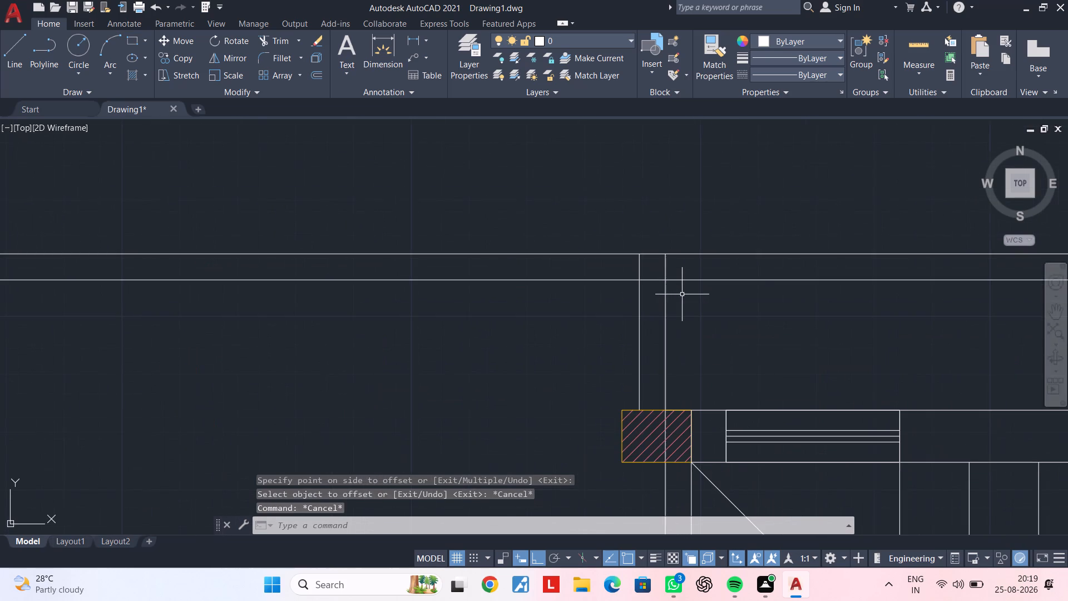
middle_click_drag(679, 293, 684, 291)
key("Escape")
key("Escape")
key("t")
key("r")
key("space")
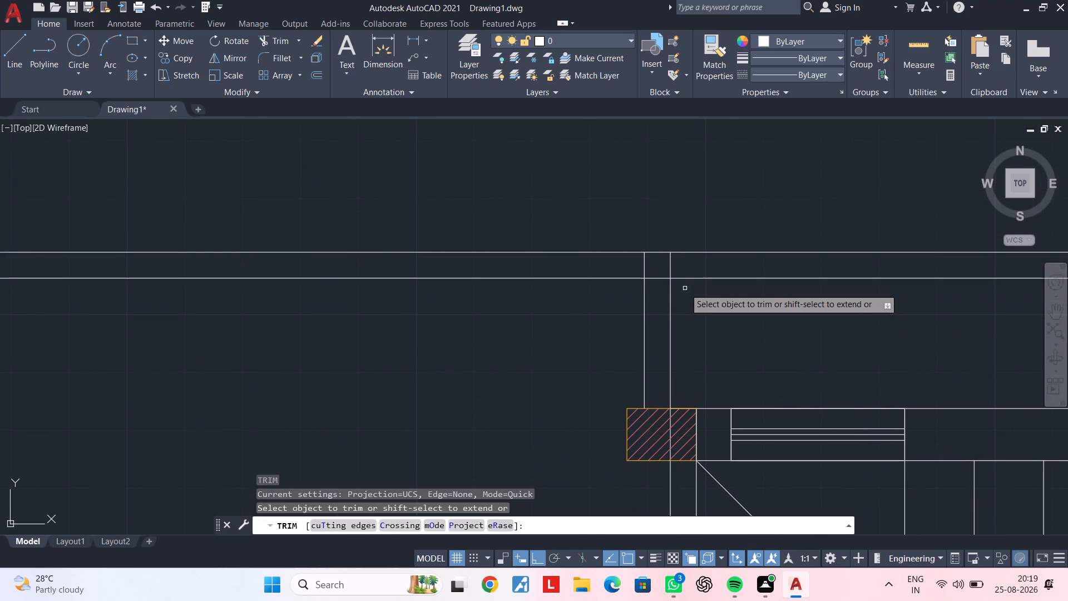
left_click(660, 279)
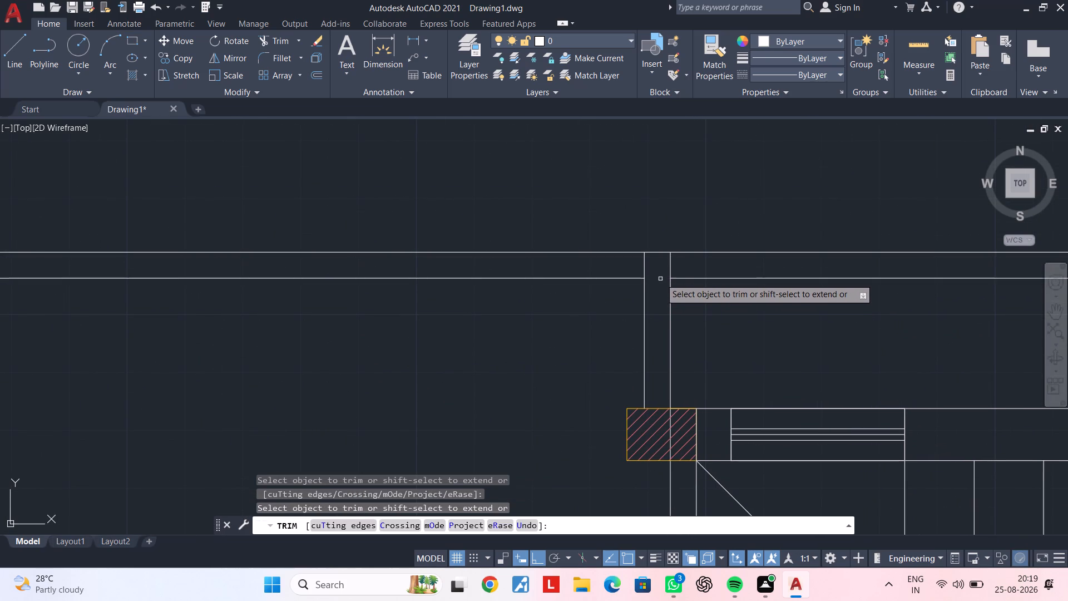
left_click(646, 267)
scroll(654, 279, "down", 3)
key("Escape")
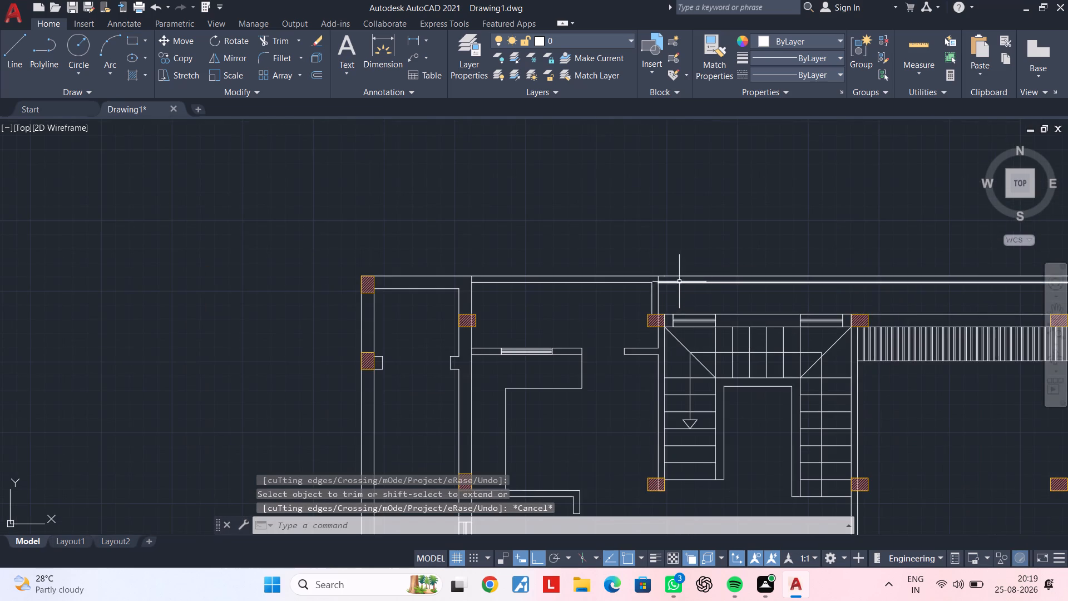
Stretch the meeting ends of both outer northern lines to the top of the 4.5" wall's eastern line.
scroll(679, 280, "up", 4)
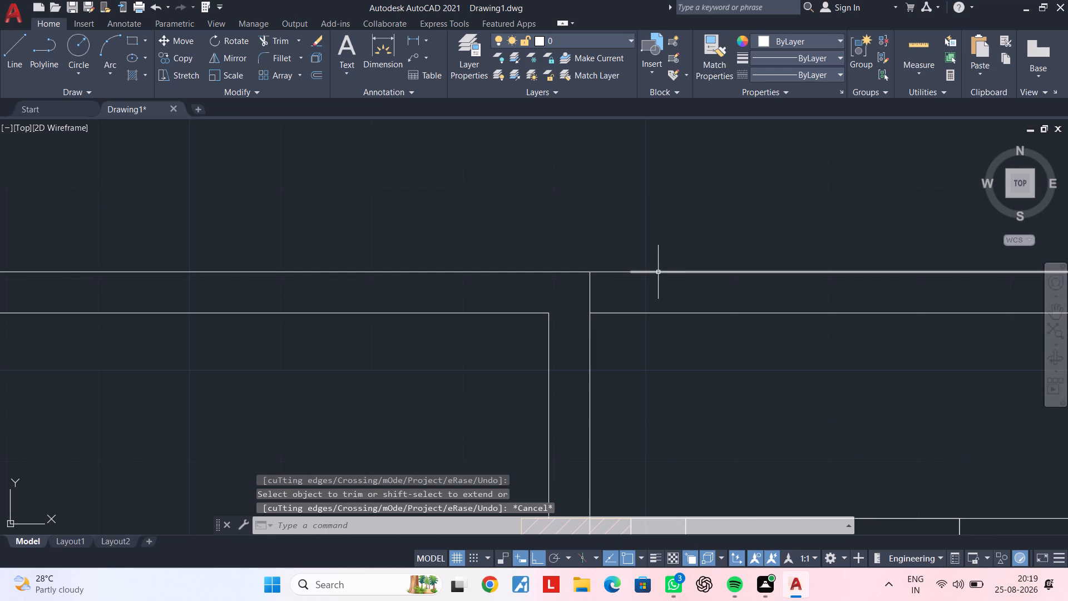
scroll(633, 279, "up", 3)
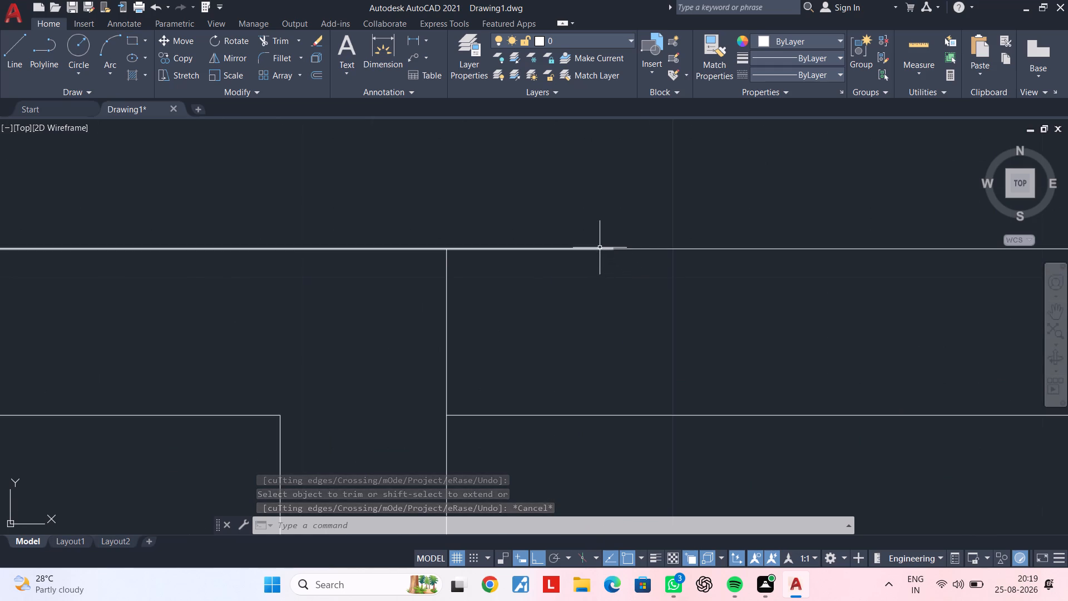
left_click(600, 248)
left_click(616, 248)
key("Escape")
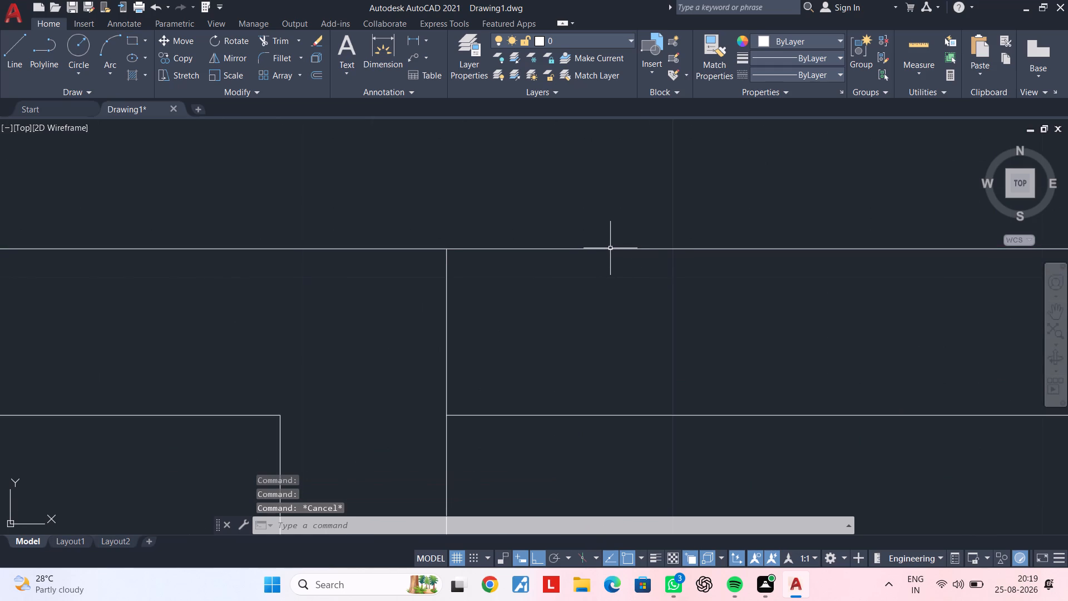
left_click(596, 248)
left_click(614, 249)
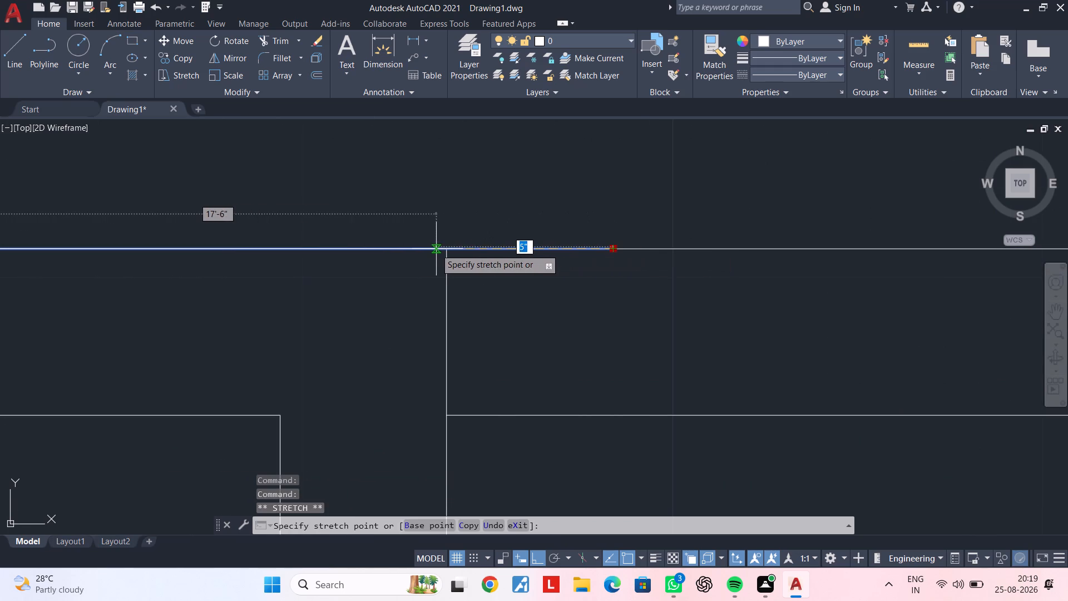
left_click(450, 249)
left_click(621, 249)
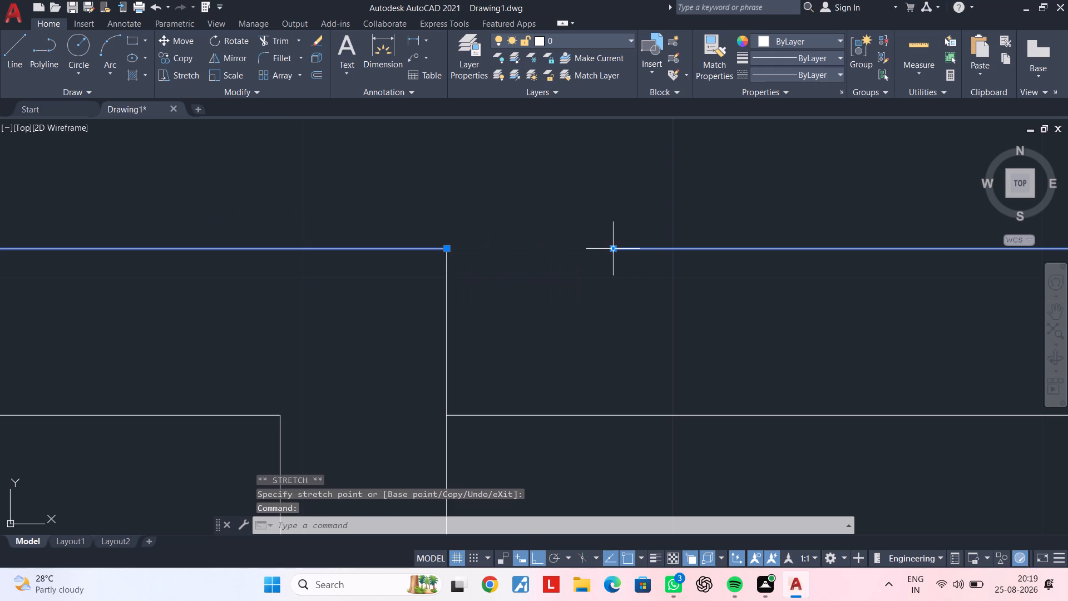
left_click(612, 249)
left_click(447, 248)
key("Escape")
scroll(553, 257, "down", 4)
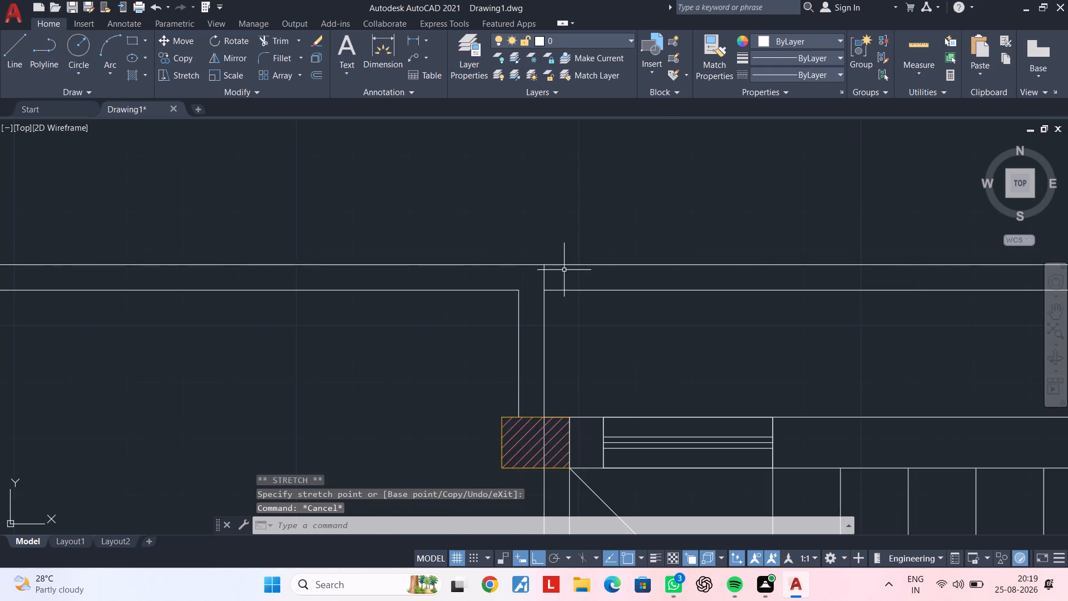
Examine the northern wall junctions from the building's northwest corner to the staircase.
middle_click_drag(603, 268, 758, 242)
key("Escape")
scroll(723, 275, "down", 2)
middle_click_drag(724, 279, 563, 279)
key("Escape")
scroll(563, 279, "up", 1)
key("Escape")
middle_click_drag(615, 283, 701, 272)
key("Escape")
scroll(615, 282, "down", 2)
middle_click_drag(600, 291, 741, 287)
middle_click_drag(608, 282, 685, 269)
scroll(666, 309, "up", 1)
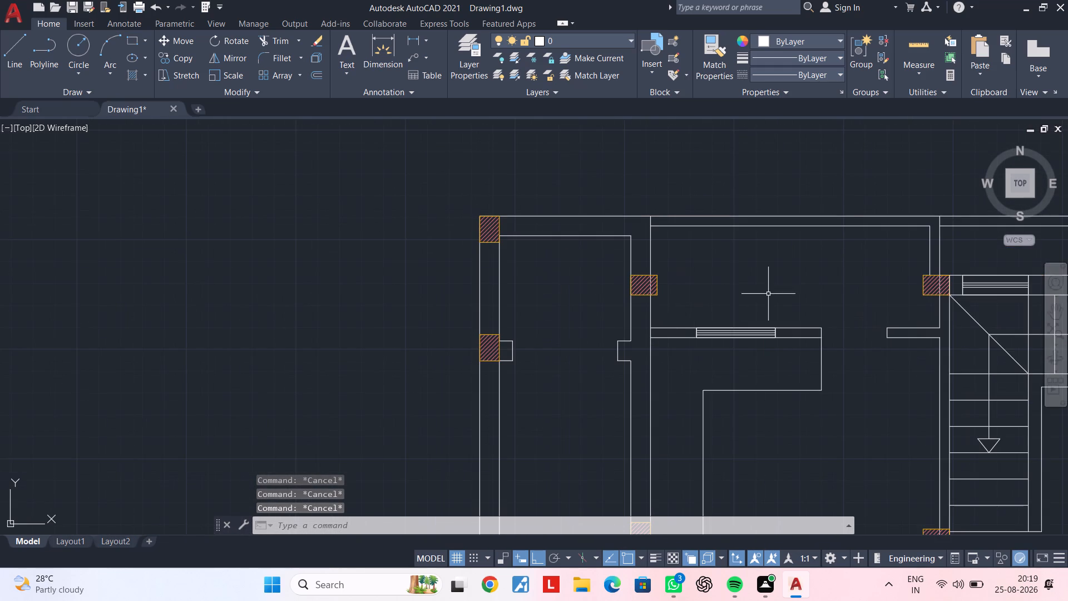
middle_click_drag(767, 294, 653, 299)
scroll(839, 290, "up", 3)
scroll(554, 297, "down", 2)
middle_click_drag(508, 306, 752, 290)
middle_click_drag(904, 260, 991, 250)
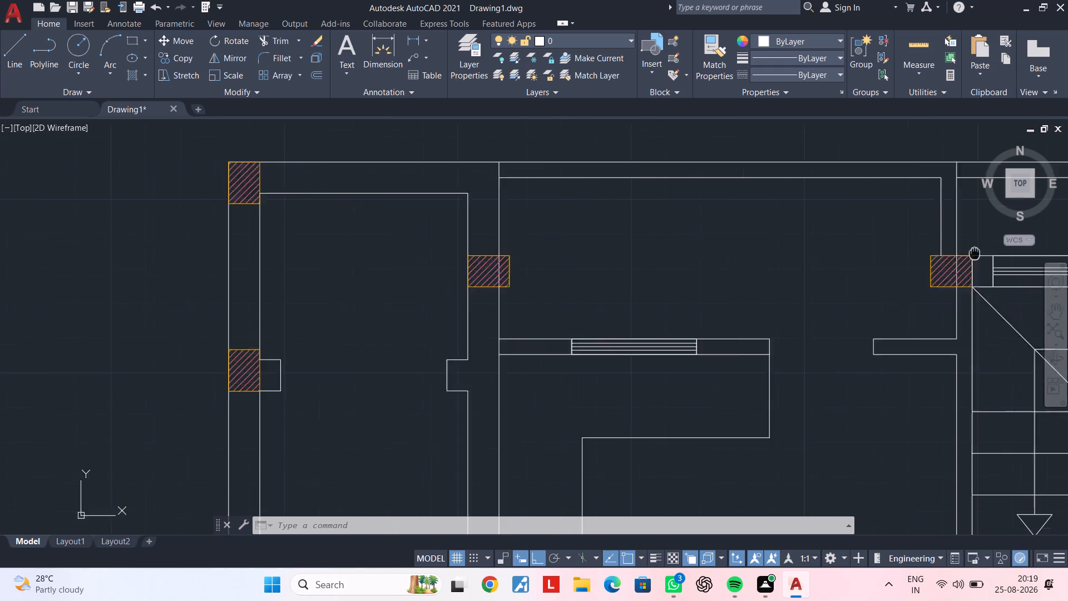
middle_click_drag(991, 250, 1017, 248)
middle_click_drag(706, 258, 680, 303)
key("Escape")
key("Escape")
key("Escape")
key("Escape")
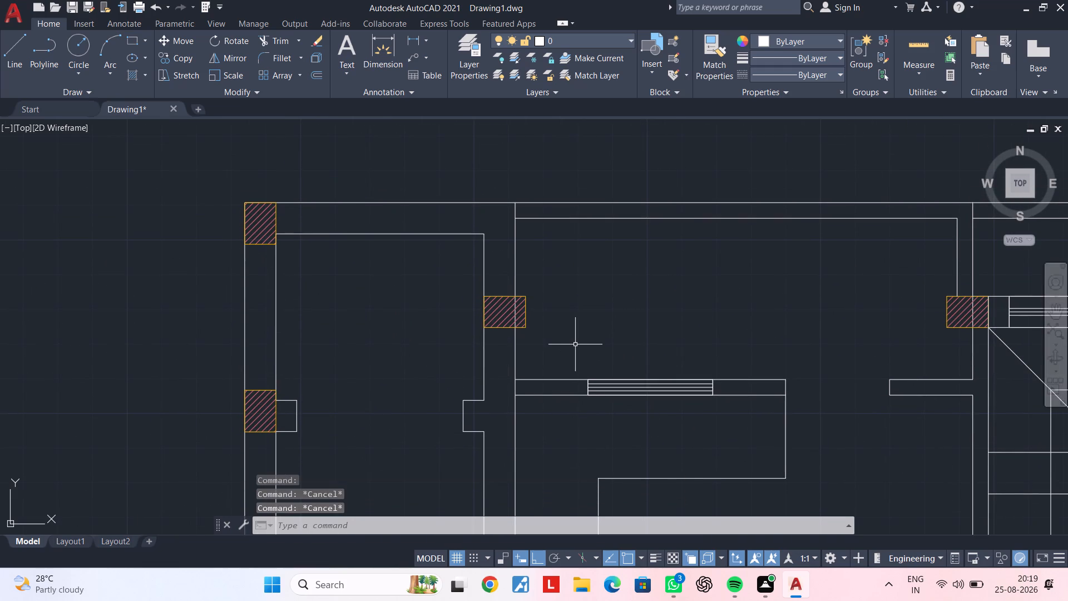
key("Escape")
key("Escape")
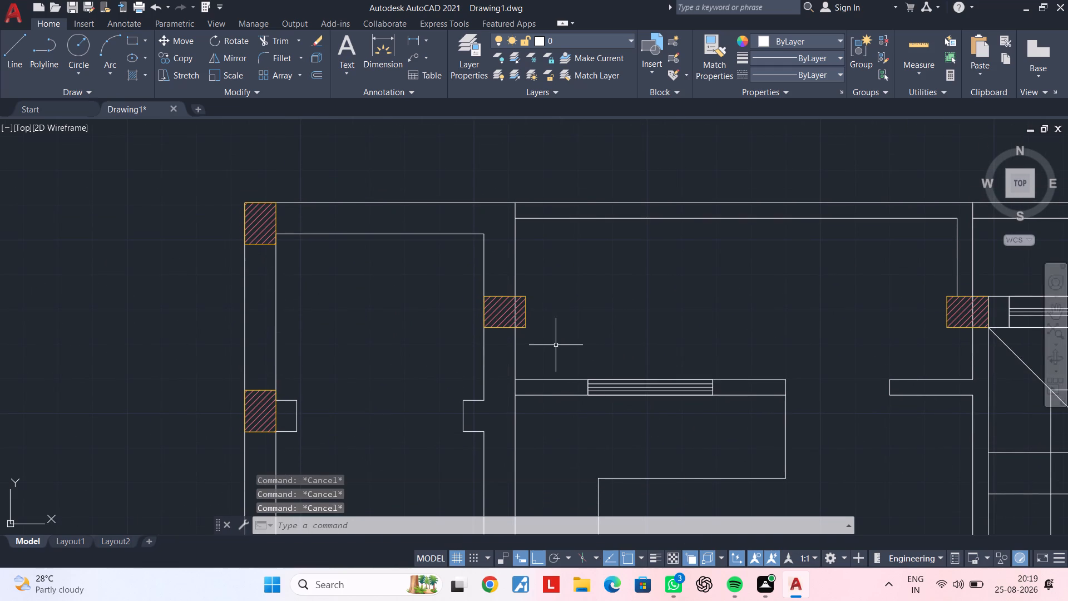
Offset the vertical wall line at the western end of the space north of the northwest room 2" to the east.
middle_click_drag(543, 273, 551, 302)
scroll(535, 310, "up", 2)
middle_click_drag(565, 302, 581, 287)
key("Escape")
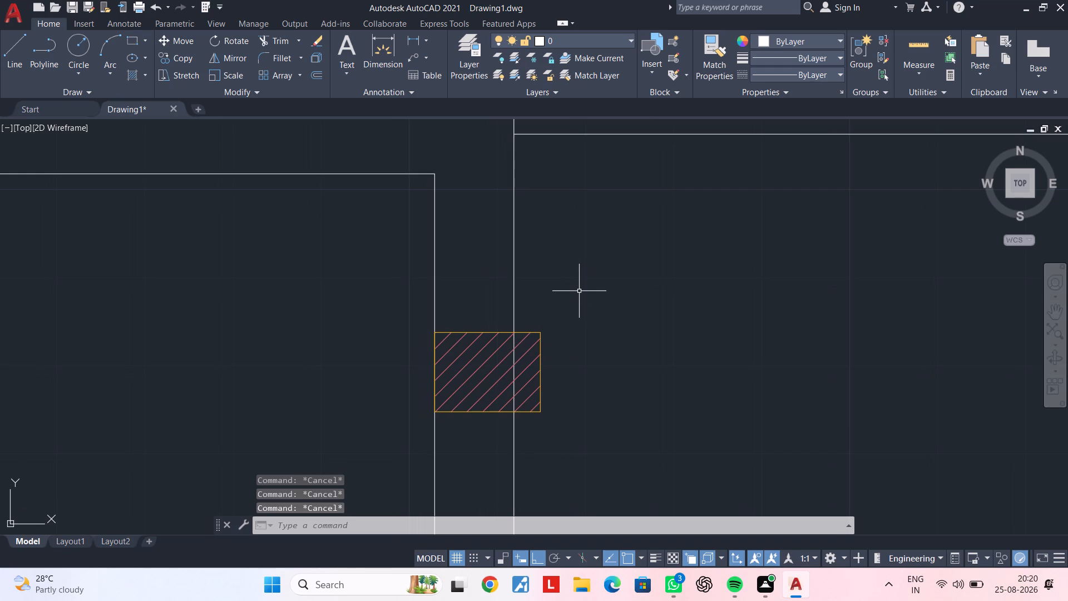
key("Escape")
key("Escape")
key("Escape")
key("Escape")
type("of")
key("space")
type("2\"")
key("Return")
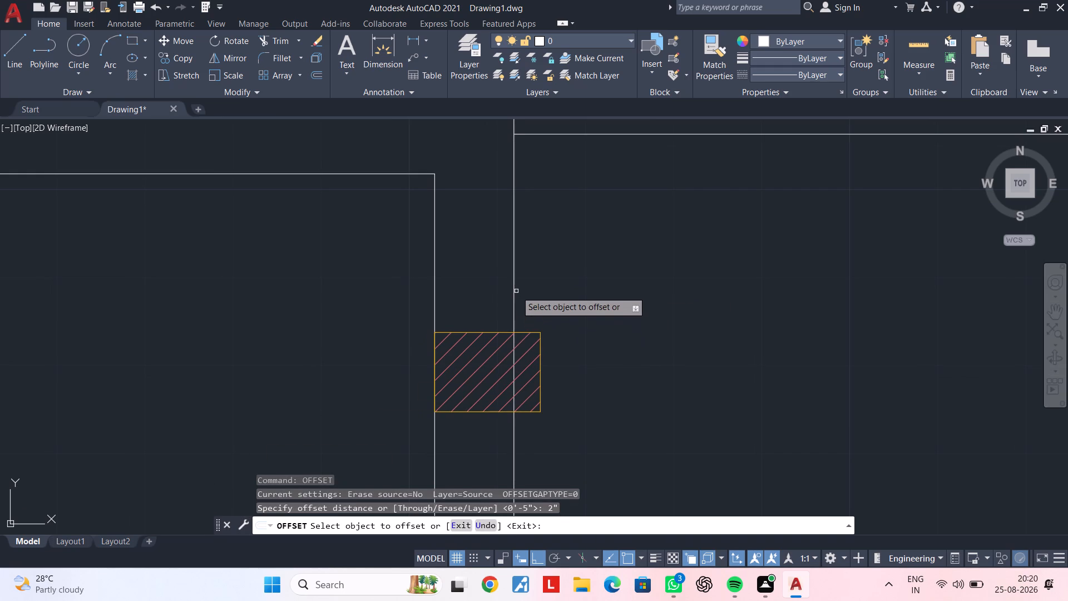
left_click(515, 290)
left_click(555, 289)
key("Escape")
key("Escape")
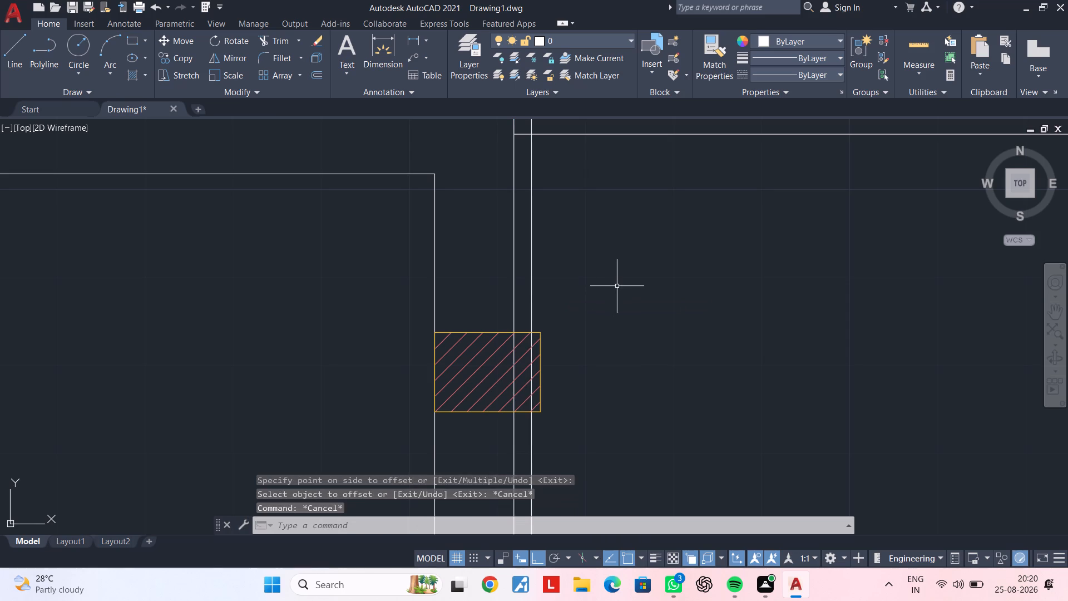
Trim the 2" offset line inside the northwest room's window wall and delete its remaining piece south of that wall.
key("Escape")
middle_click_drag(614, 283, 578, 249)
key("Escape")
key("Escape")
key("Escape")
scroll(578, 246, "down", 2)
middle_click_drag(578, 246, 555, 260)
key("Escape")
middle_click_drag(575, 262, 575, 233)
key("Escape")
type("tr")
key("space")
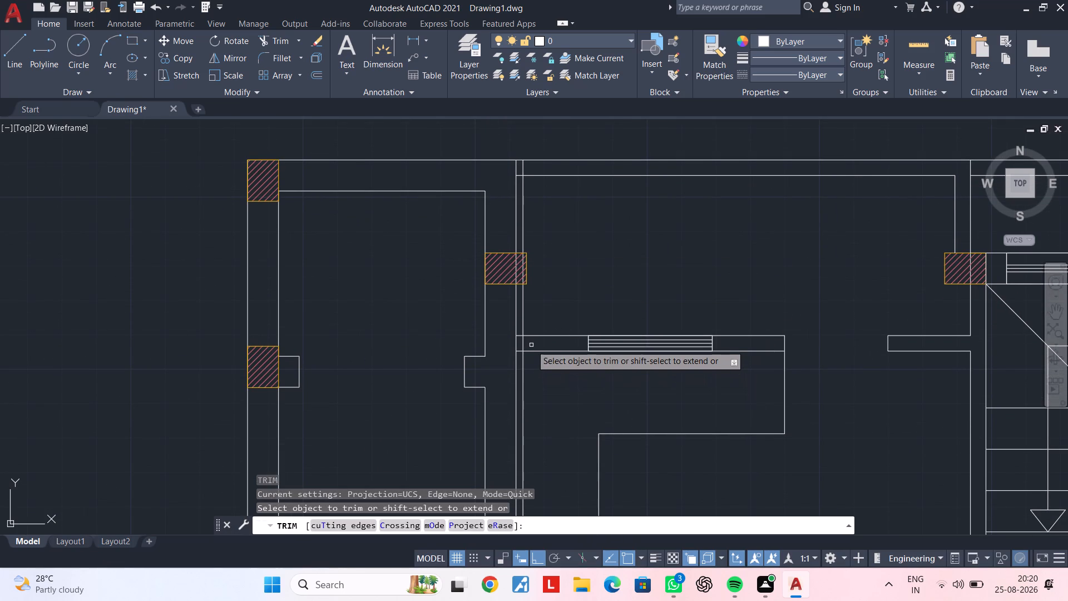
left_click(523, 344)
key("Escape")
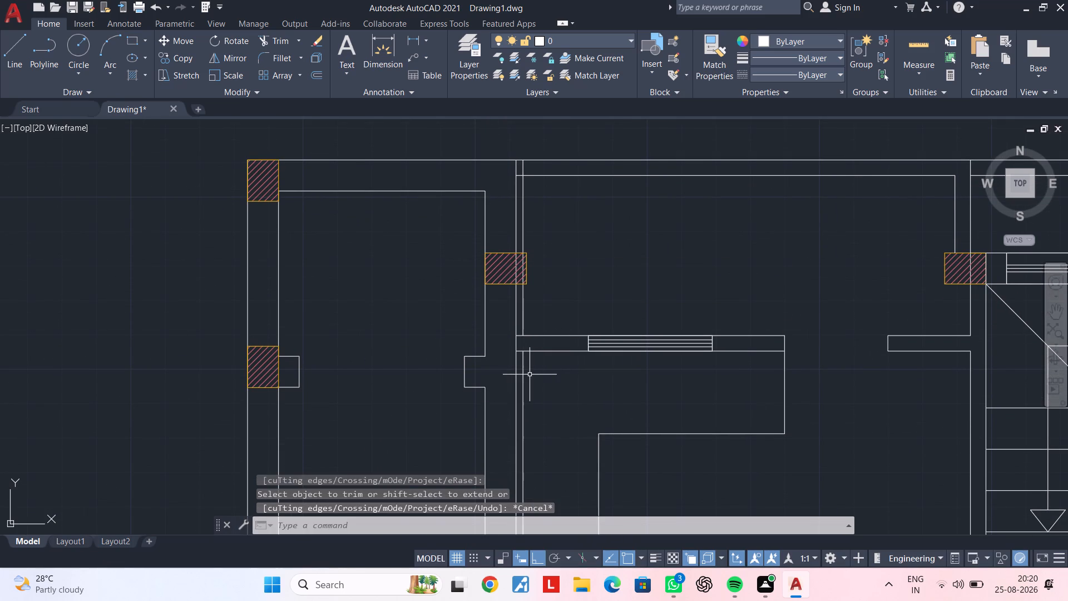
left_click(525, 375)
key("Delete")
Offset the shortened vertical line east four more times at 2" spacing, between the northern wall and the window wall.
scroll(567, 358, "down", 2)
middle_click_drag(572, 338, 550, 390)
middle_click_drag(547, 364, 548, 339)
scroll(538, 342, "up", 2)
middle_click_drag(546, 342, 573, 331)
key("Escape")
key("Escape")
key("Escape")
type("of 2\"")
key("Return")
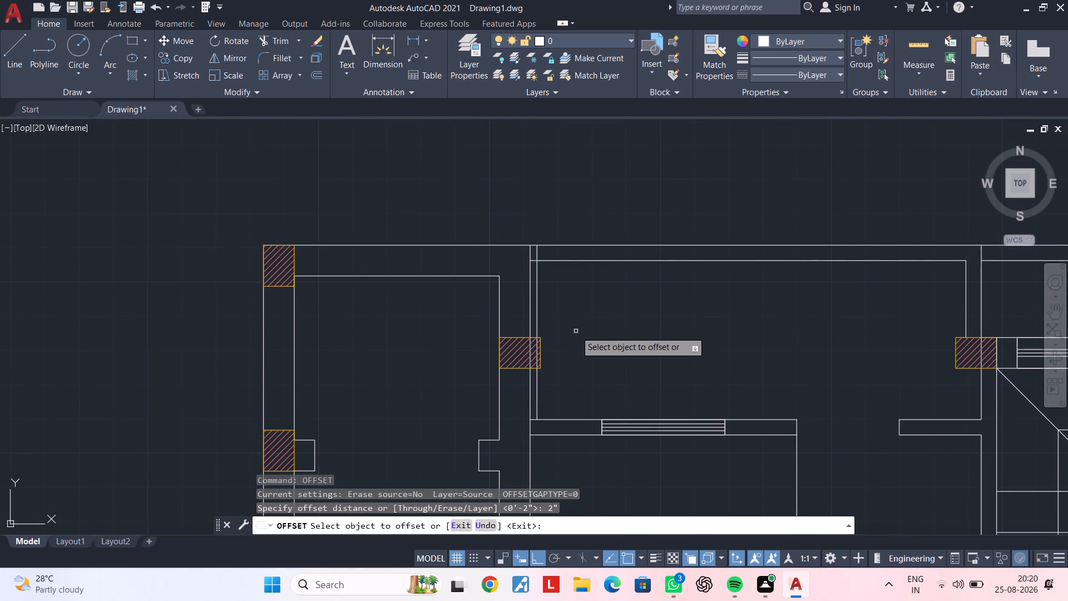
scroll(554, 315, "up", 2)
left_click(506, 322)
left_click(566, 320)
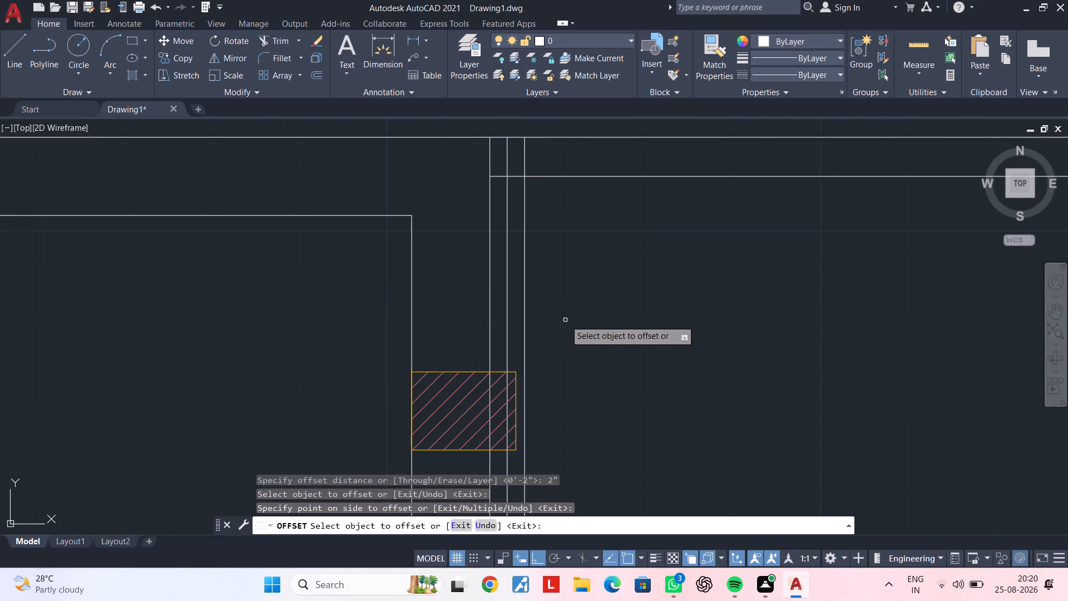
left_click(526, 323)
left_click(565, 322)
left_click(544, 322)
left_click(590, 321)
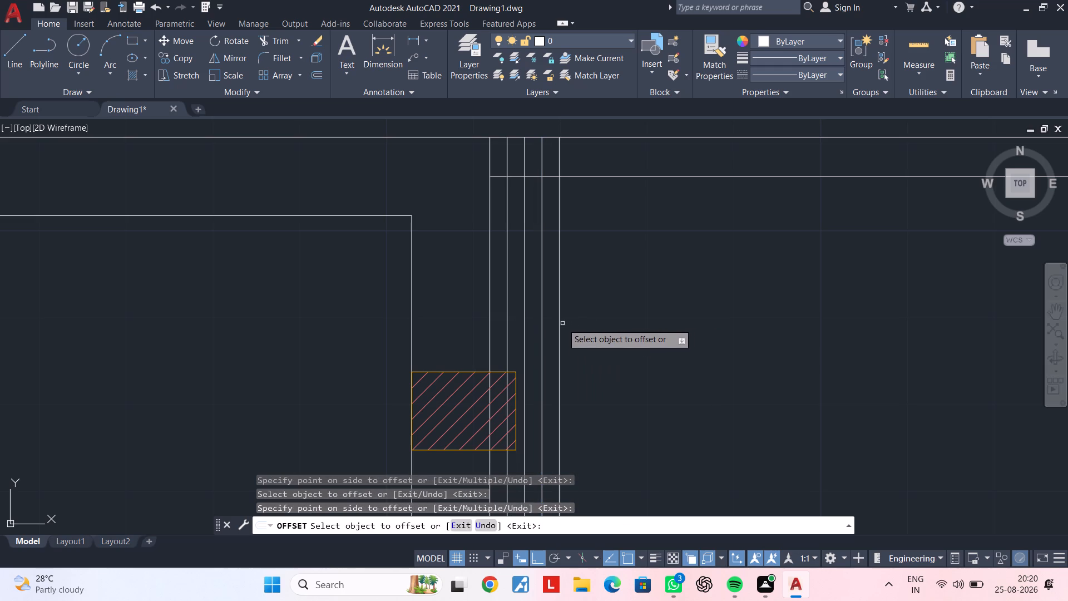
left_click(560, 324)
left_click(604, 322)
scroll(601, 325, "down", 2)
middle_click_drag(604, 327, 499, 389)
key("Escape")
key("Escape")
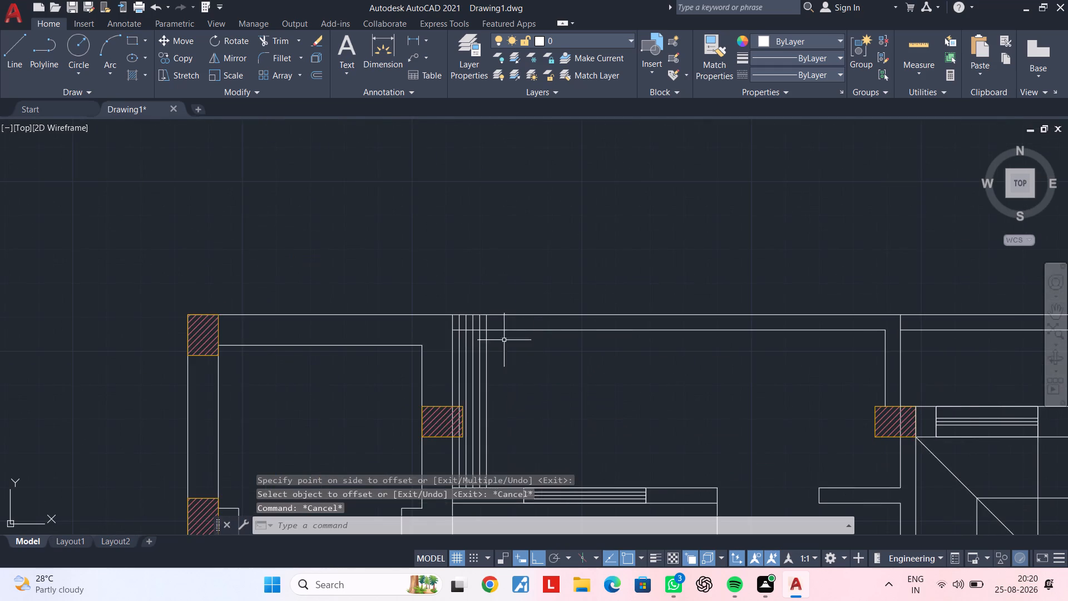
Trim the five 2"-spaced vertical lines where they run inside the northern boundary wall, back to the wall's inner face.
middle_click_drag(504, 339, 540, 339)
key("Escape")
scroll(526, 333, "up", 1)
type("tr")
key("space")
scroll(496, 307, "up", 3)
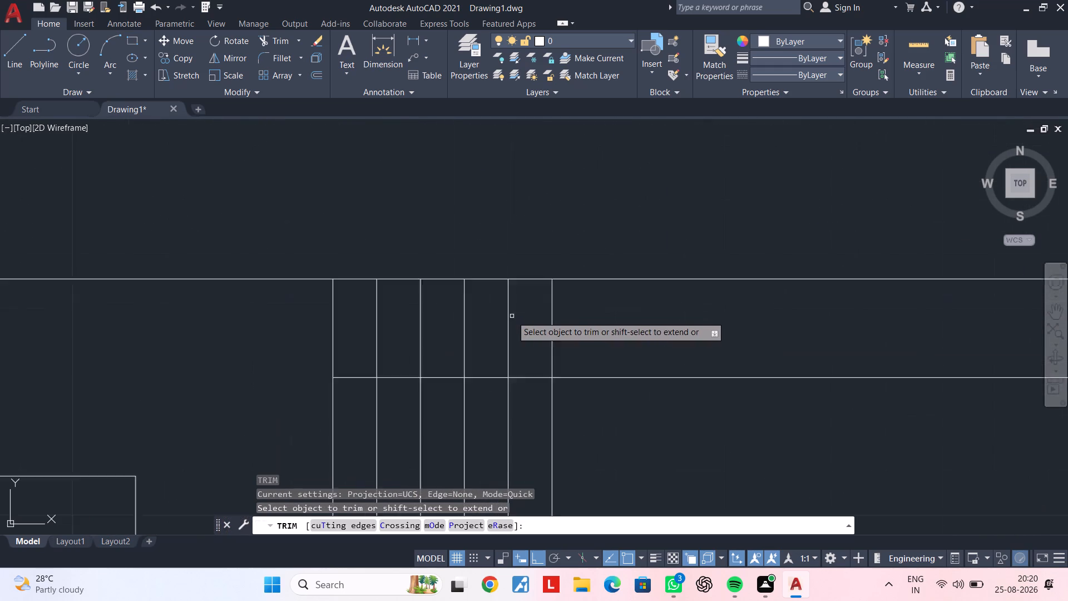
scroll(512, 316, "up", 1)
left_click(595, 313)
left_click(287, 343)
scroll(528, 349, "down", 4)
middle_click_drag(605, 358, 586, 321)
key("Escape")
key("Escape")
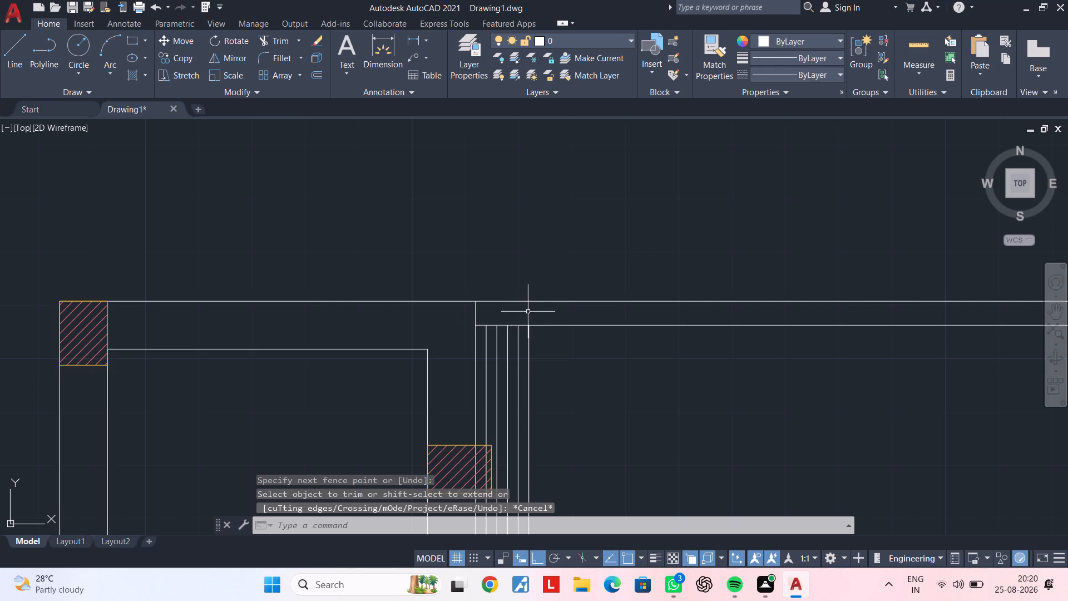
Examine the trimmed line ends at the northern wall and the space between it and the window wall.
middle_click_drag(557, 316, 584, 302)
scroll(552, 289, "up", 2)
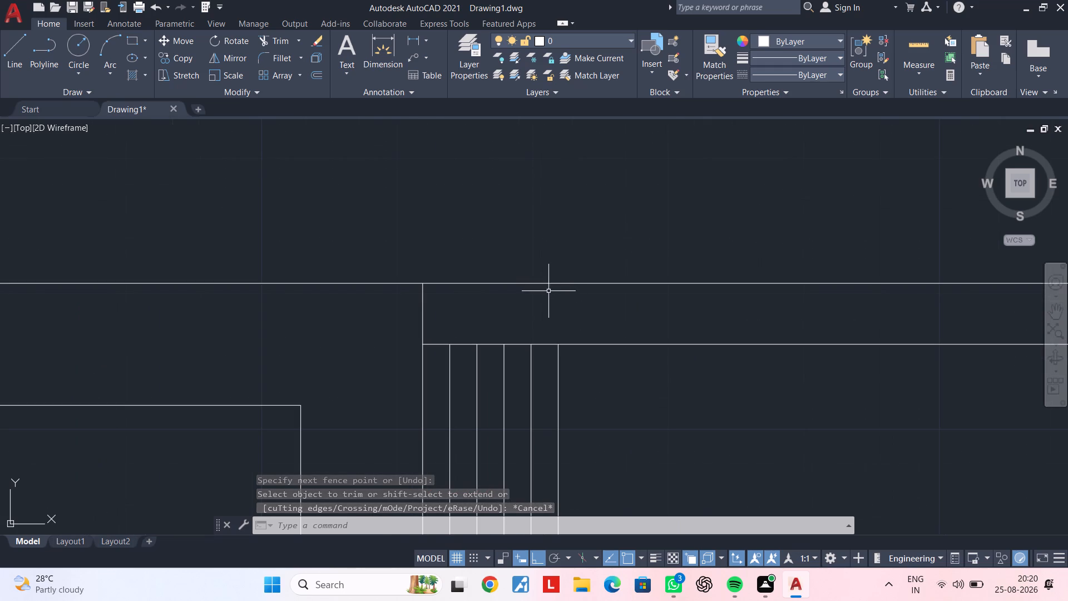
key("Escape")
scroll(660, 357, "down", 2)
middle_click_drag(638, 330, 617, 268)
scroll(654, 347, "down", 2)
middle_click_drag(637, 338, 462, 307)
middle_click_drag(517, 315, 560, 302)
scroll(535, 302, "up", 2)
middle_click_drag(515, 312, 606, 303)
key("Escape")
key("Escape")
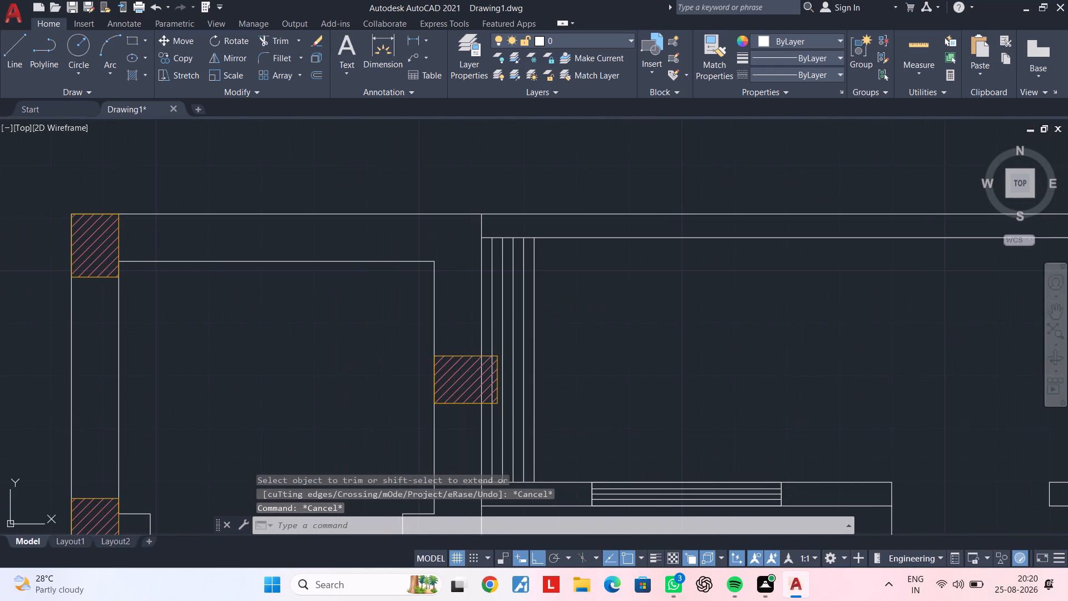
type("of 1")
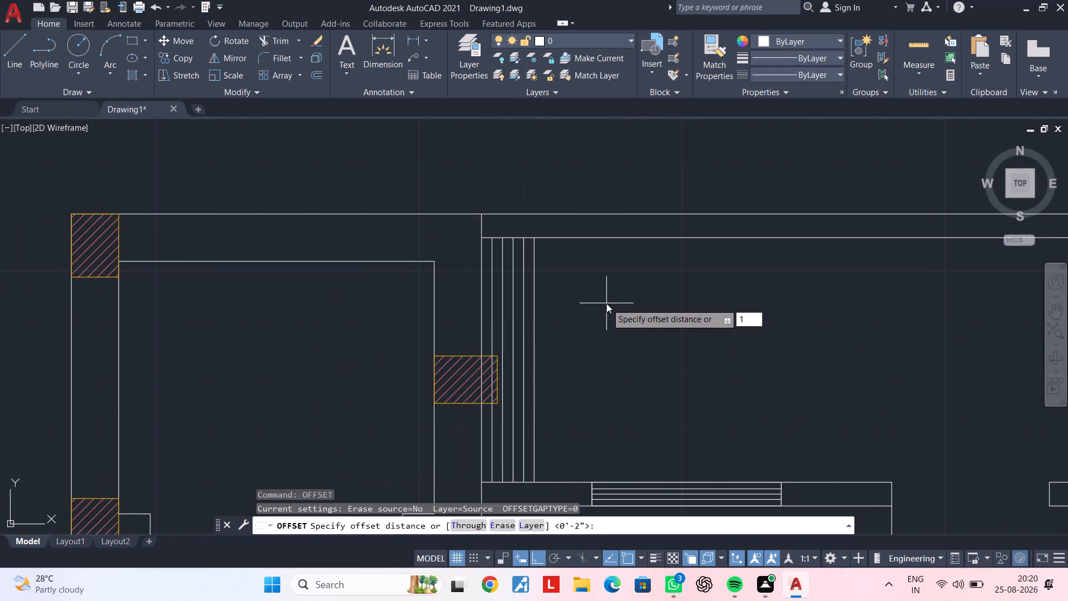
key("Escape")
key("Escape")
Offset the easternmost vertical line east five more times at 2" spacing, ending just west of the window in the southern wall.
type("of 2\"")
key("Return")
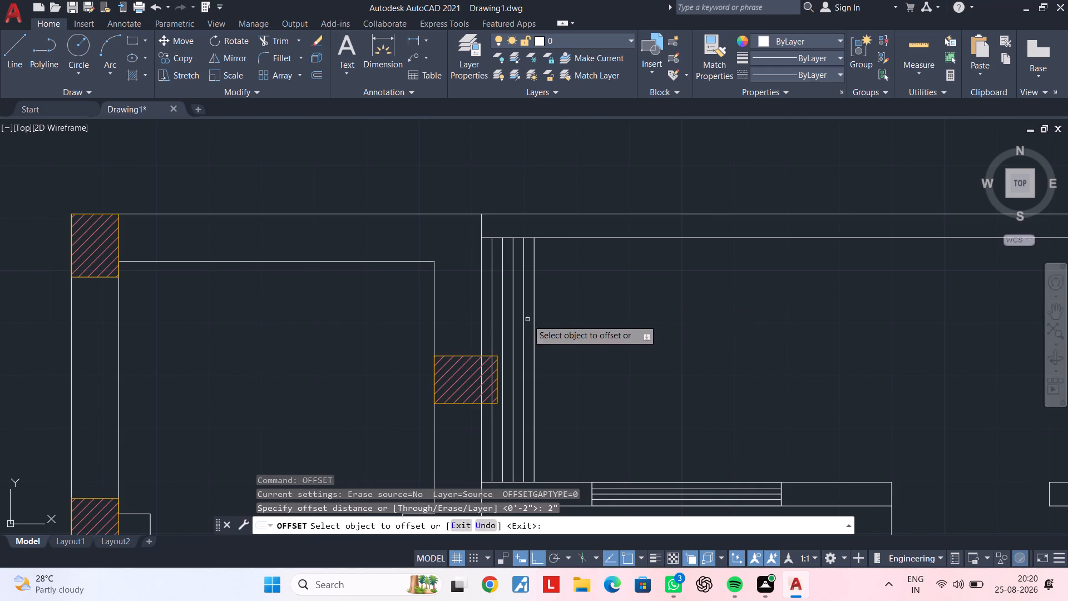
double_click(533, 319)
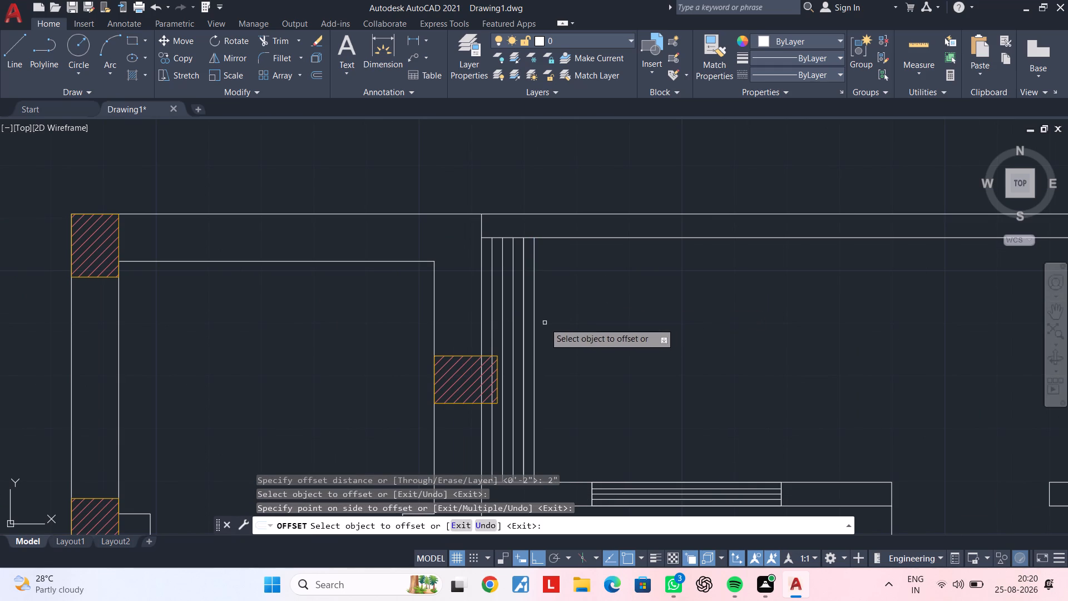
left_click(534, 324)
left_click(600, 321)
left_click(545, 324)
left_click(598, 321)
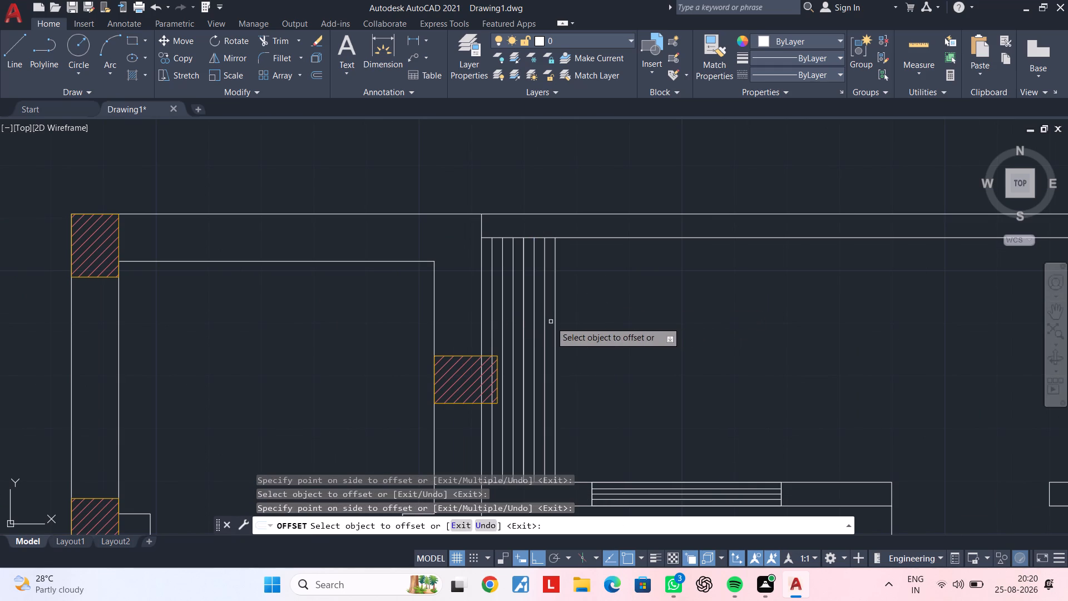
left_click(558, 322)
left_click(555, 326)
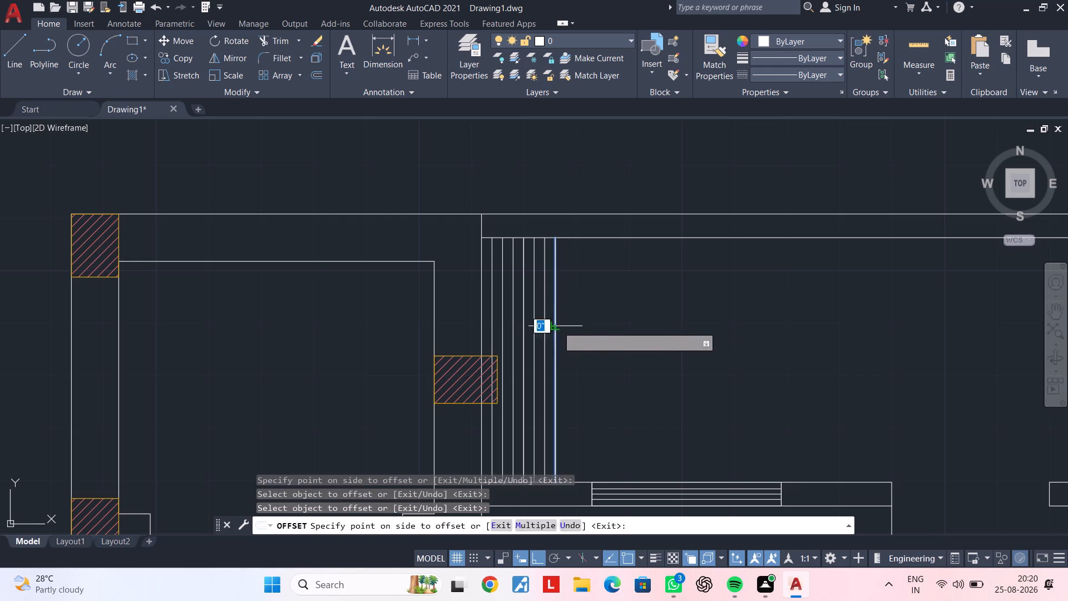
left_click(596, 322)
left_click(566, 323)
left_click(605, 320)
left_click(576, 324)
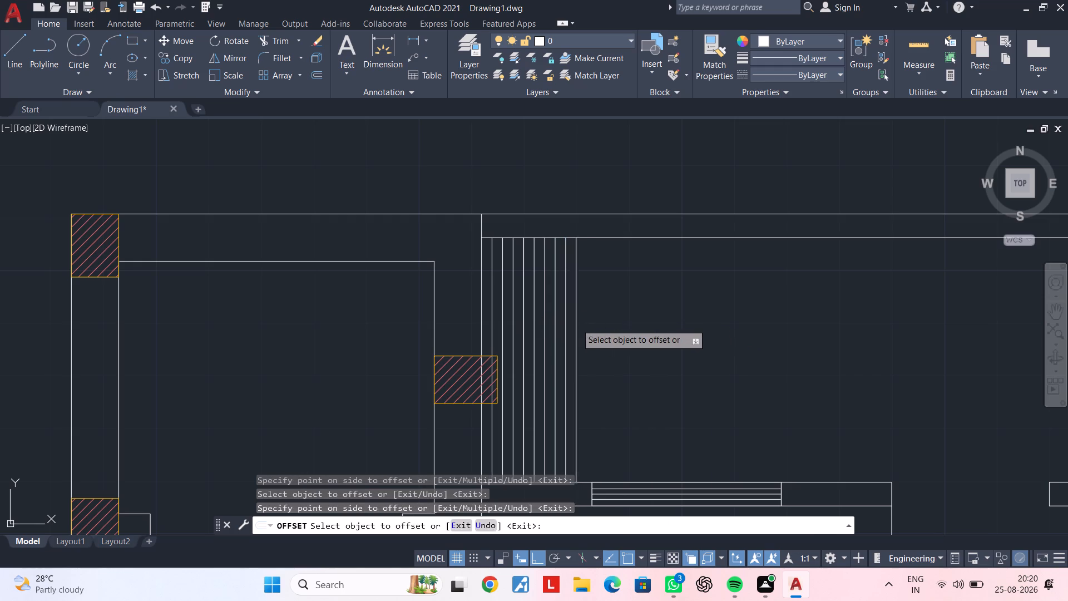
left_click(606, 323)
Offset the newest vertical line east six more times at 2" spacing, continuing the series past the window's western edge.
left_click(587, 324)
left_click(614, 323)
left_click(596, 326)
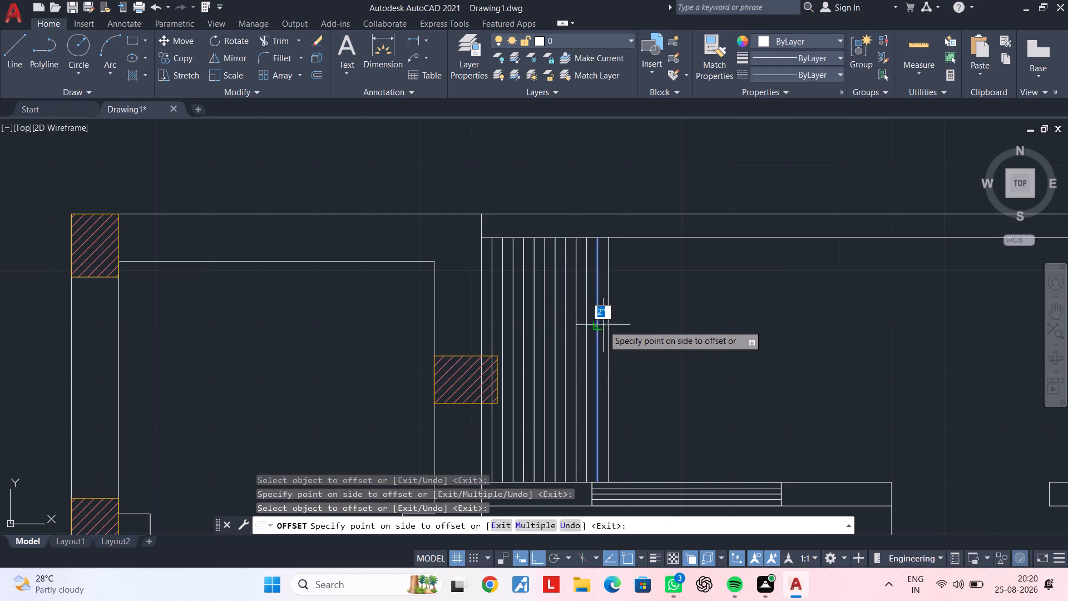
left_click(620, 322)
left_click(606, 326)
left_click(642, 322)
left_click(617, 326)
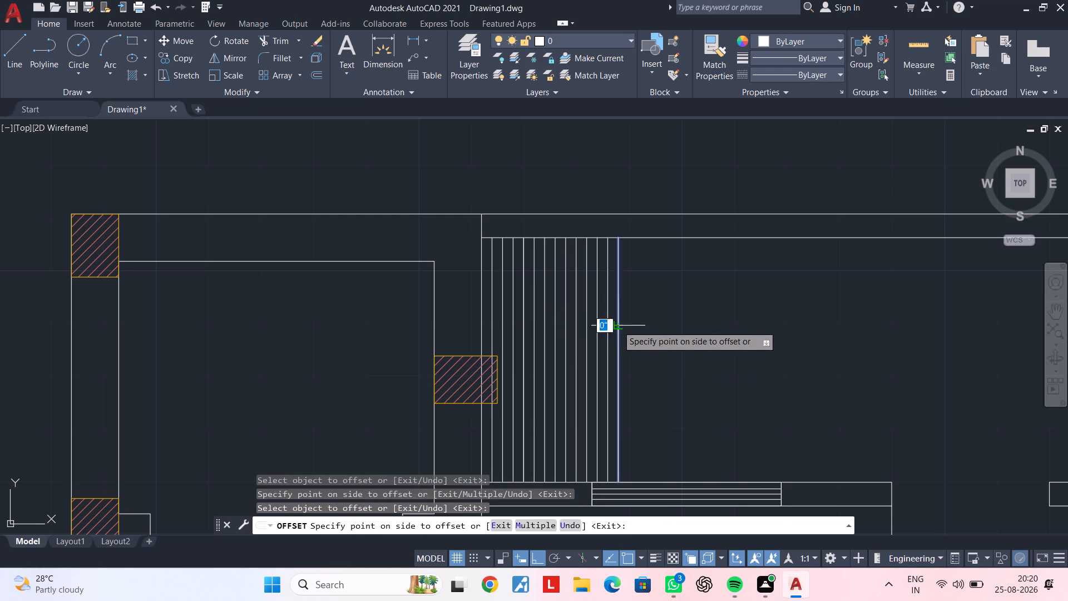
left_click(637, 323)
left_click(629, 324)
left_click(647, 323)
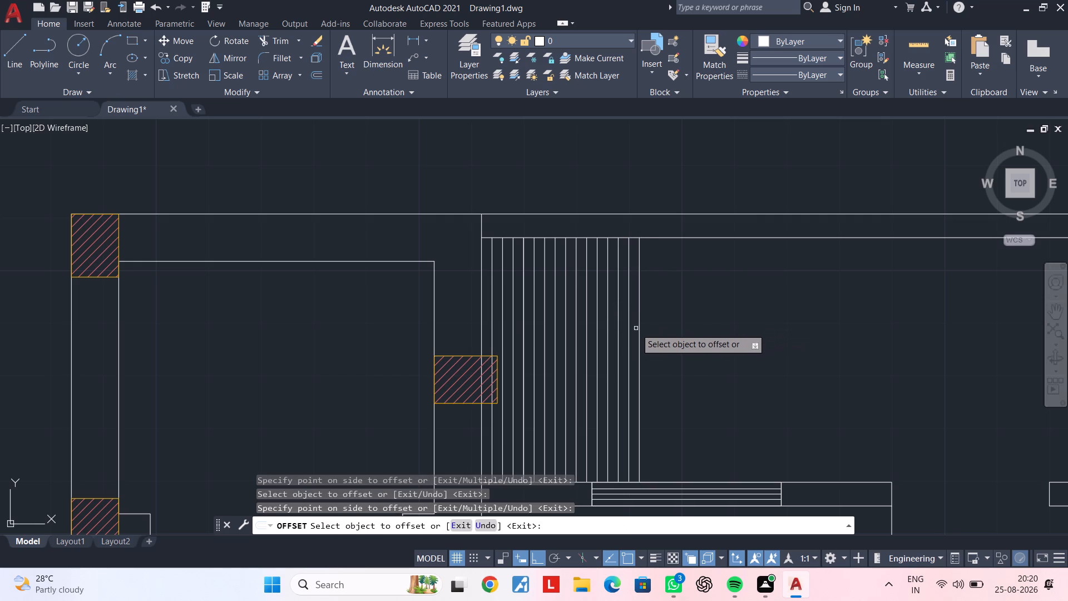
left_click(641, 330)
left_click(681, 329)
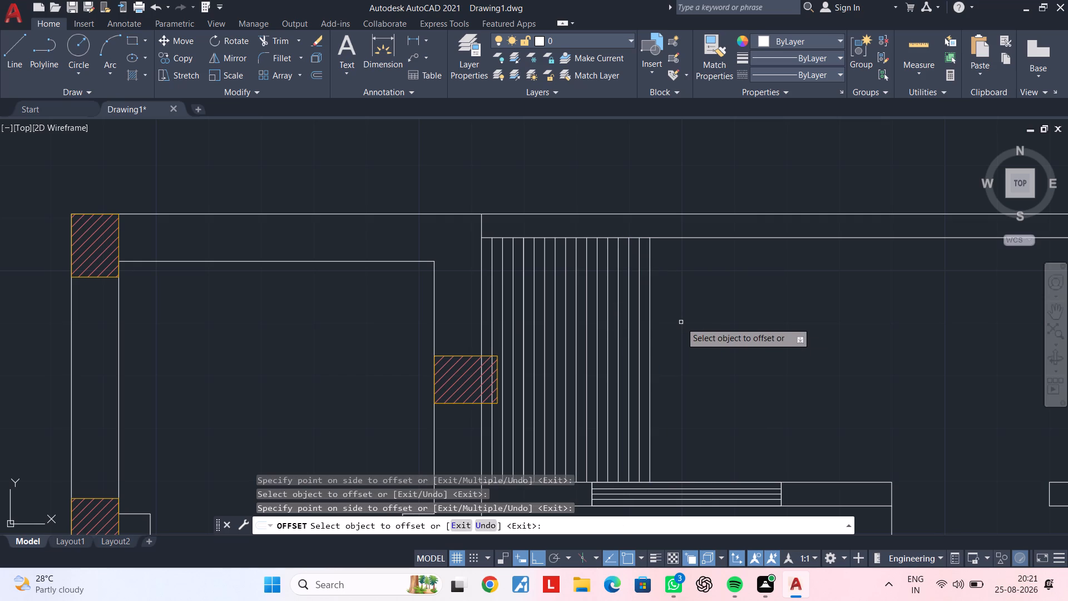
Examine the extent of the line series and where its lines cross the hatched column at the western end.
scroll(681, 322, "down", 2)
middle_click_drag(703, 321, 647, 302)
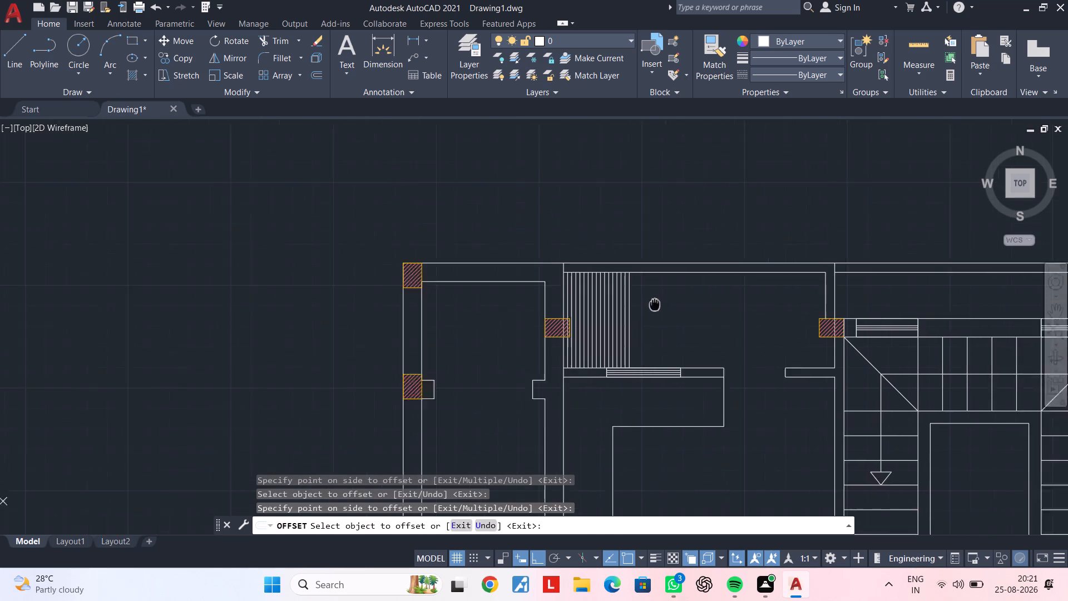
middle_click_drag(647, 302, 584, 296)
middle_click_drag(587, 318, 648, 300)
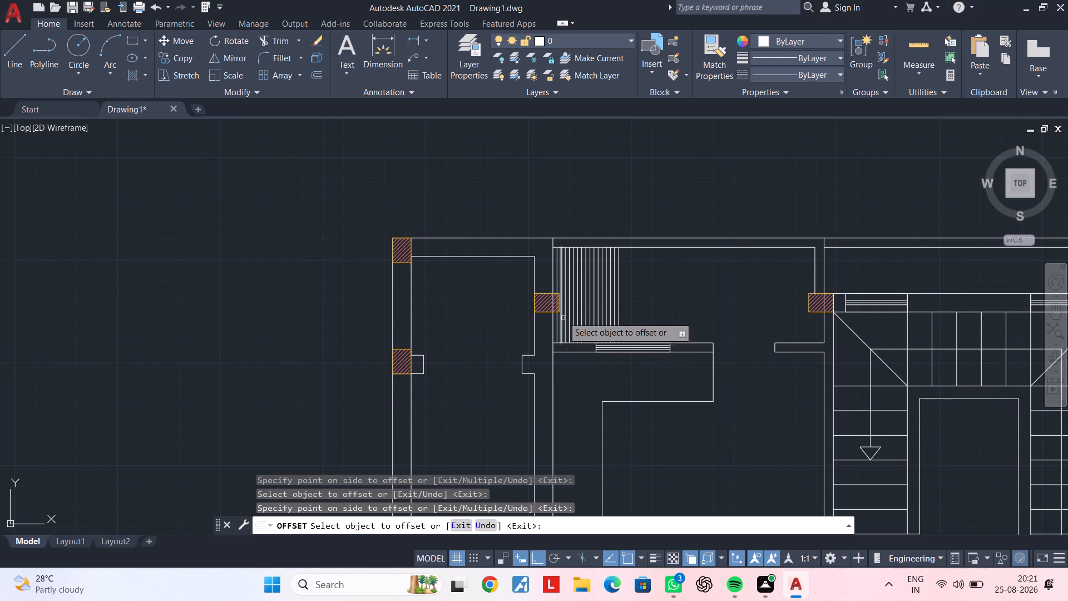
scroll(575, 295, "up", 2)
scroll(532, 308, "up", 2)
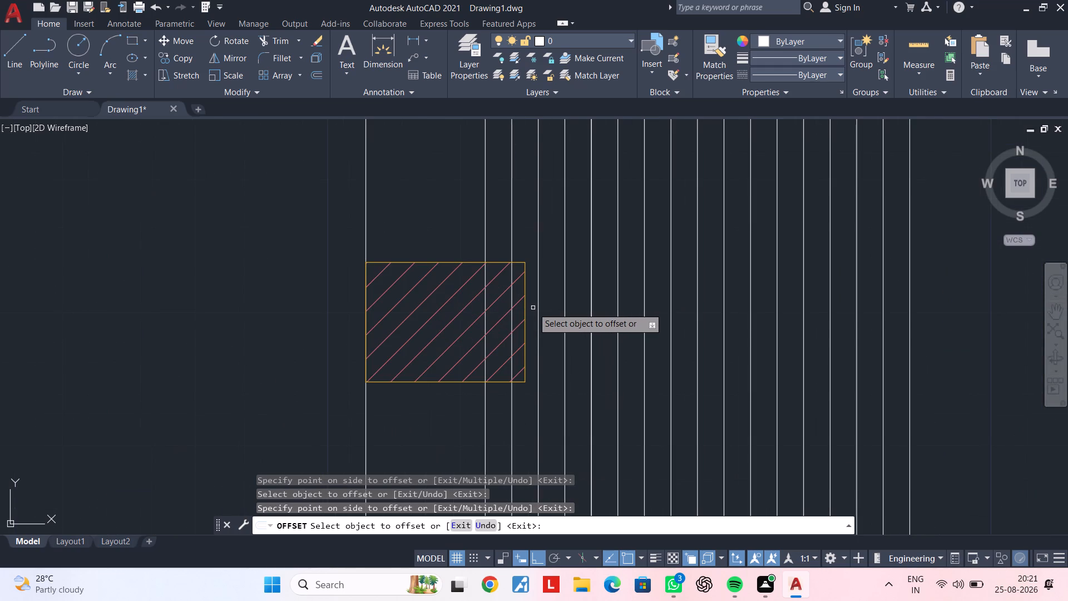
scroll(533, 308, "down", 1)
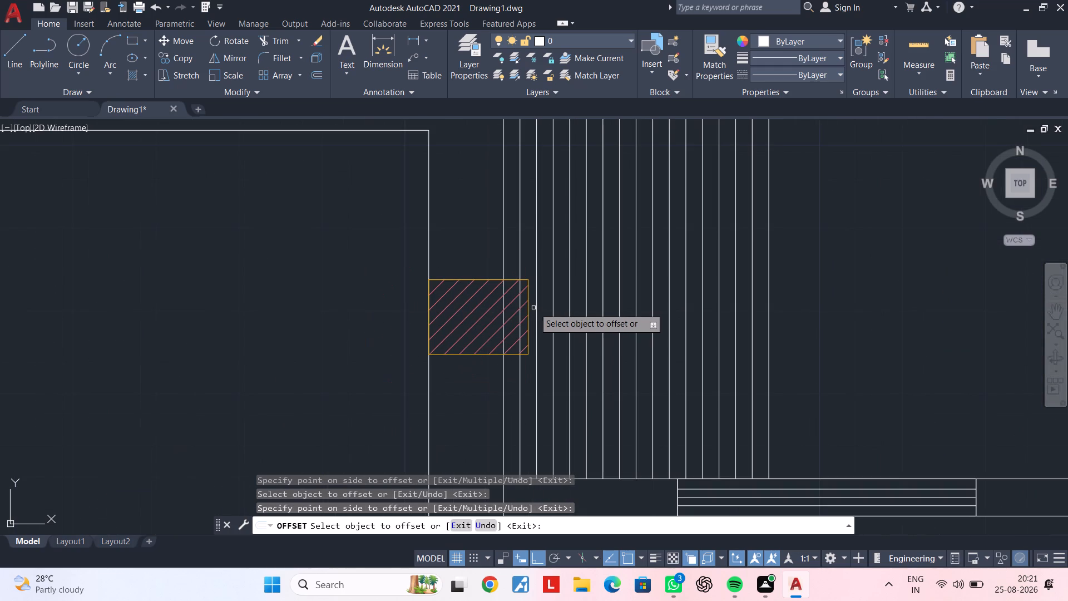
scroll(534, 308, "down", 1)
scroll(534, 308, "up", 2)
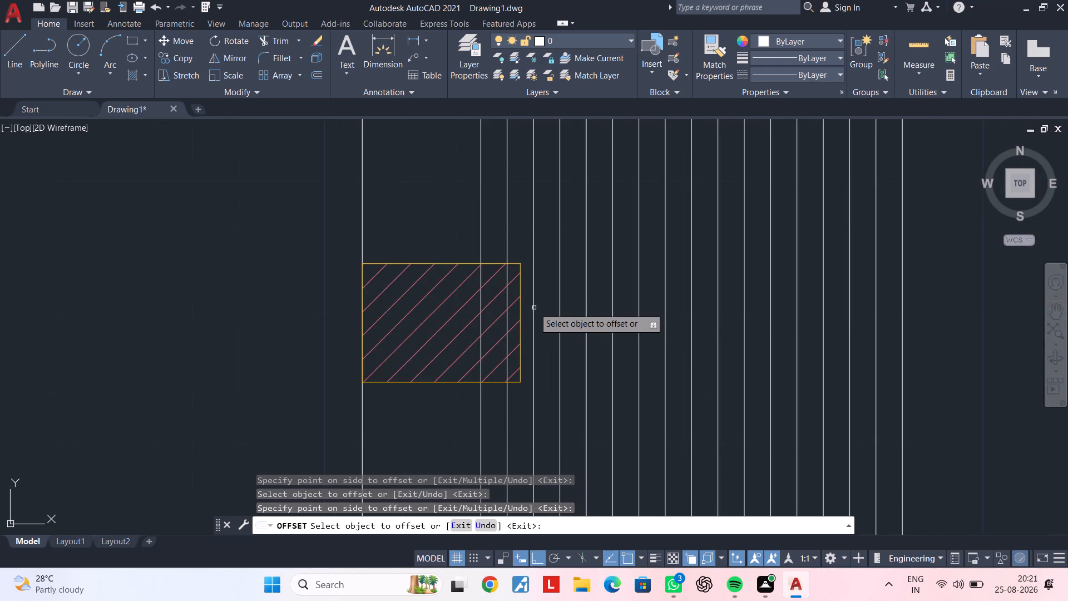
scroll(619, 309, "down", 2)
middle_click_drag(828, 309, 651, 307)
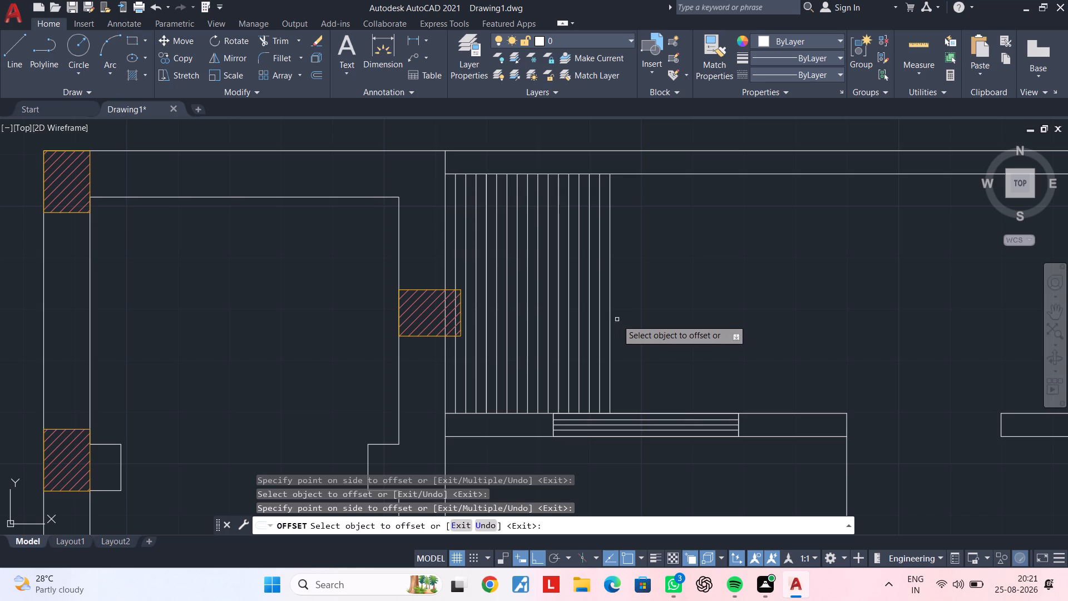
Offset the easternmost vertical line east six more times at 2" spacing, continuing across the space above the window.
left_click(612, 319)
left_click(688, 319)
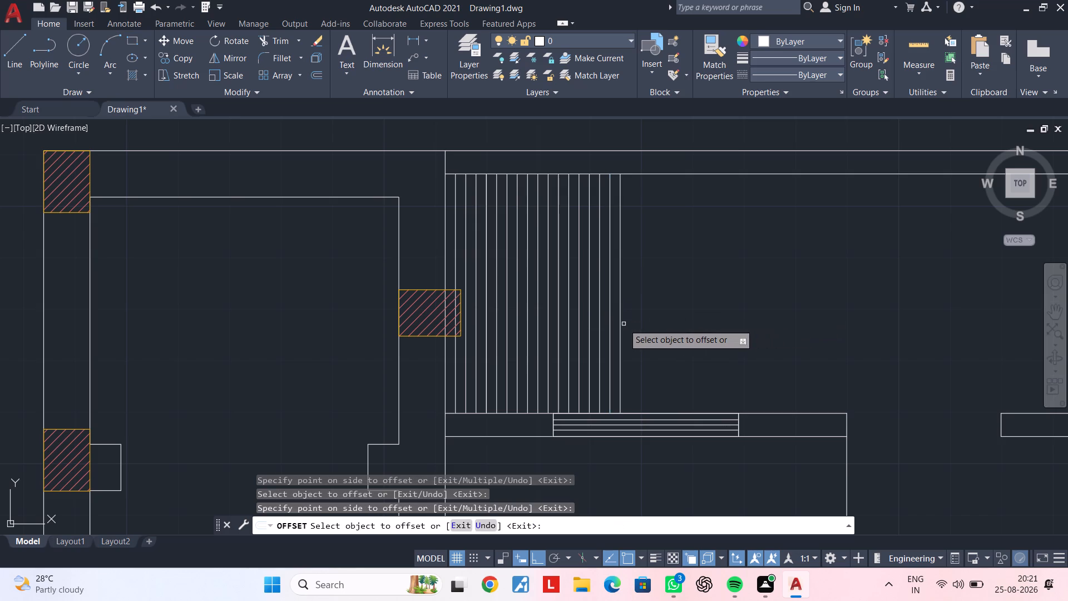
left_click_drag(621, 324, 656, 322)
left_click_drag(702, 314, 697, 315)
left_click_drag(629, 323, 634, 323)
left_click(719, 311)
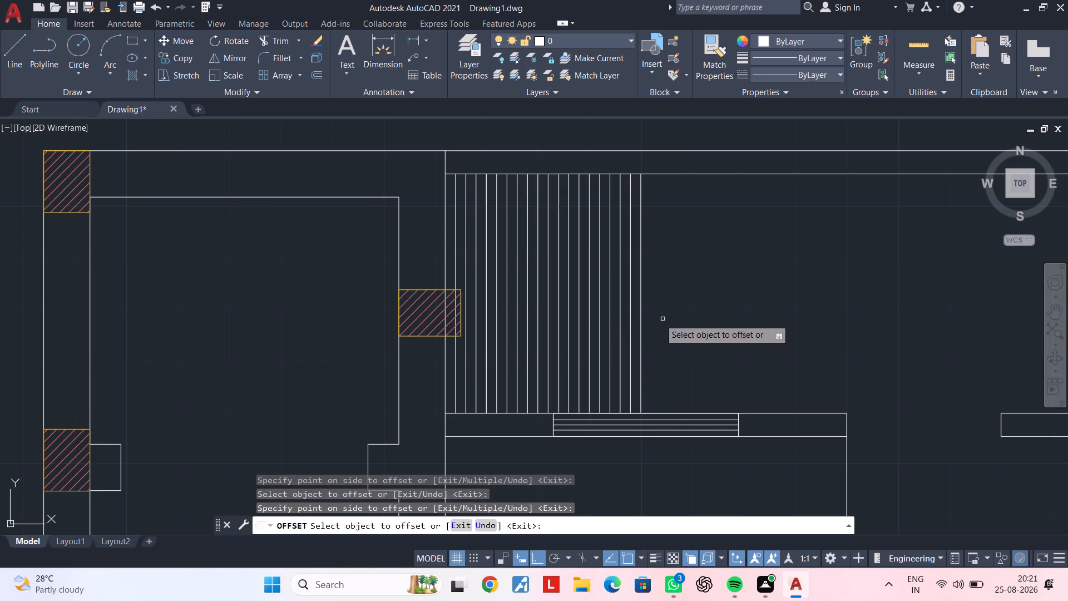
left_click_drag(641, 320, 672, 318)
left_click(720, 309)
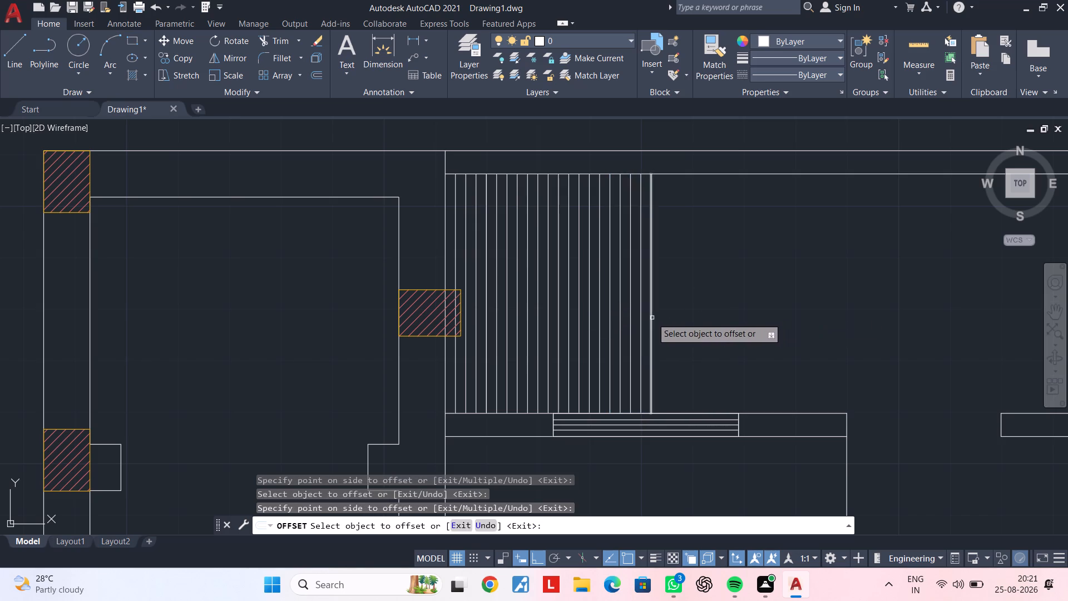
left_click_drag(651, 318, 657, 318)
left_click(721, 307)
left_click_drag(660, 313, 665, 312)
left_click(728, 300)
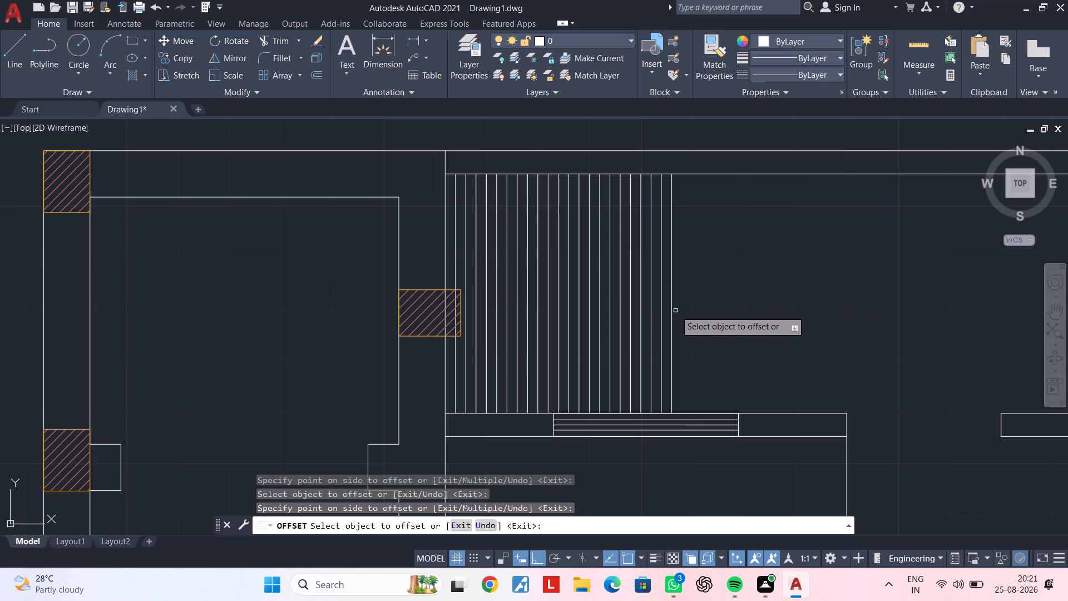
Offset the newest vertical line east four more times at 2" spacing, approaching the window's eastern edge.
left_click_drag(673, 311, 686, 311)
left_click(718, 305)
left_click(681, 312)
left_click(749, 300)
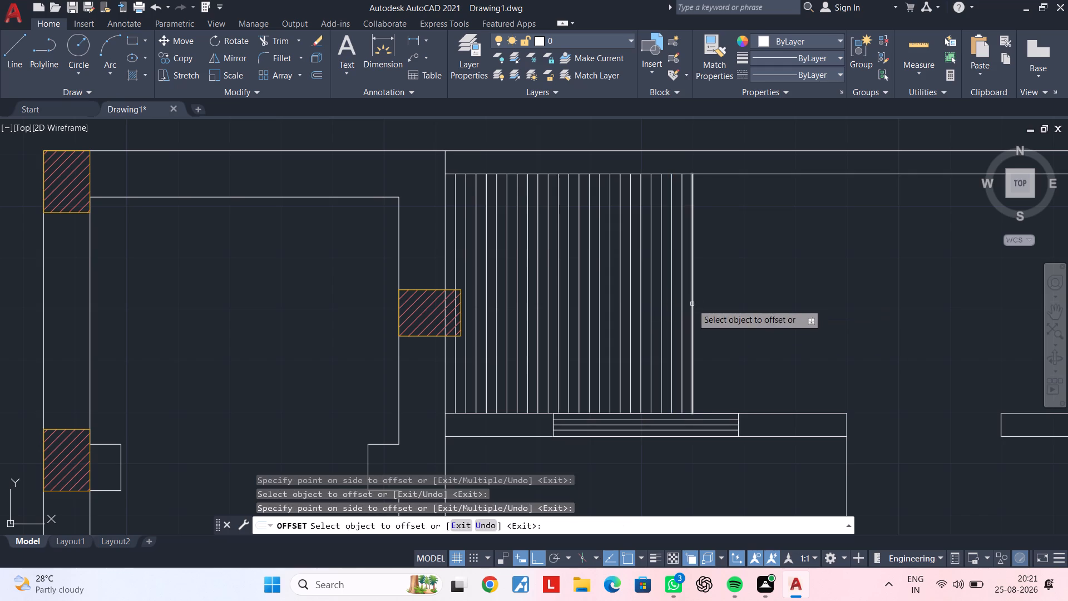
left_click(692, 304)
left_click(731, 297)
left_click_drag(701, 300, 711, 299)
left_click(769, 292)
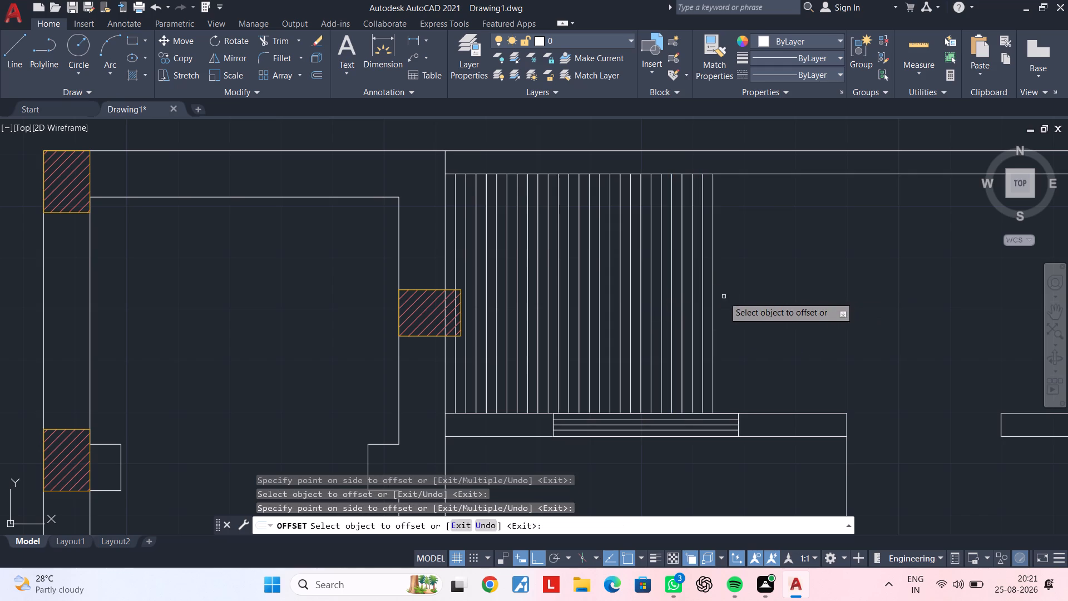
left_click_drag(710, 298, 716, 298)
left_click(757, 289)
Offset the easternmost vertical line east six more times at 2" spacing, carrying the series past the window's eastern edge.
middle_click_drag(765, 285, 760, 287)
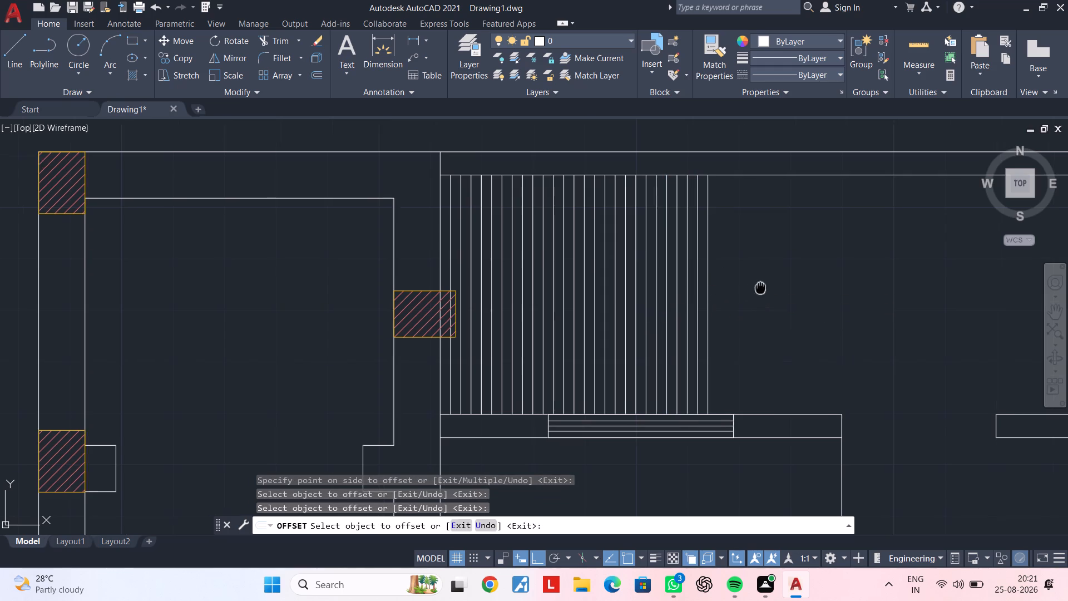
middle_click_drag(760, 287, 679, 300)
left_click_drag(627, 304, 633, 304)
left_click(710, 297)
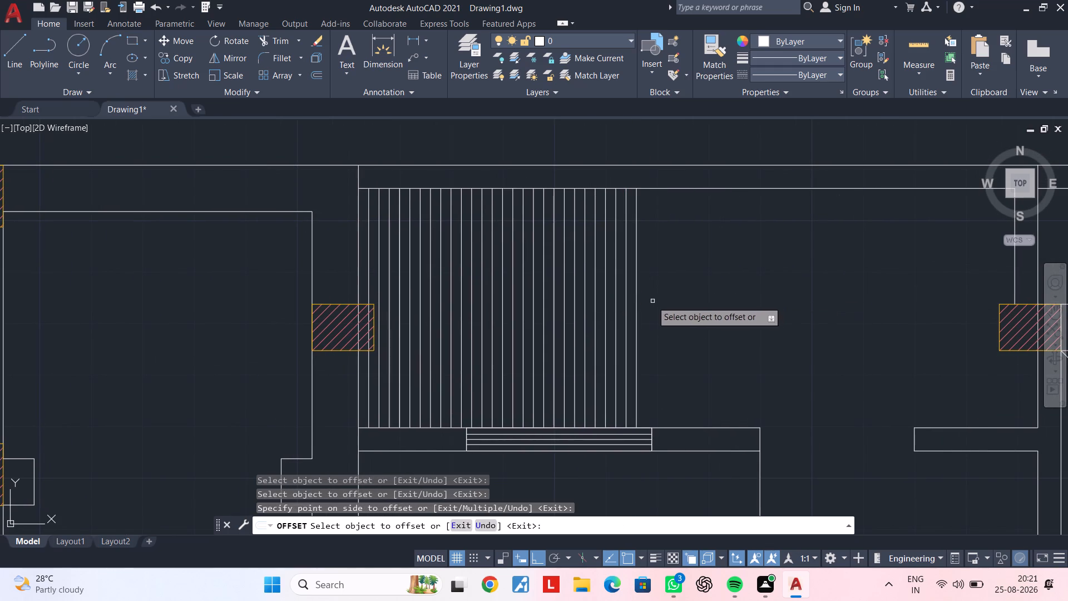
left_click(637, 303)
left_click(710, 290)
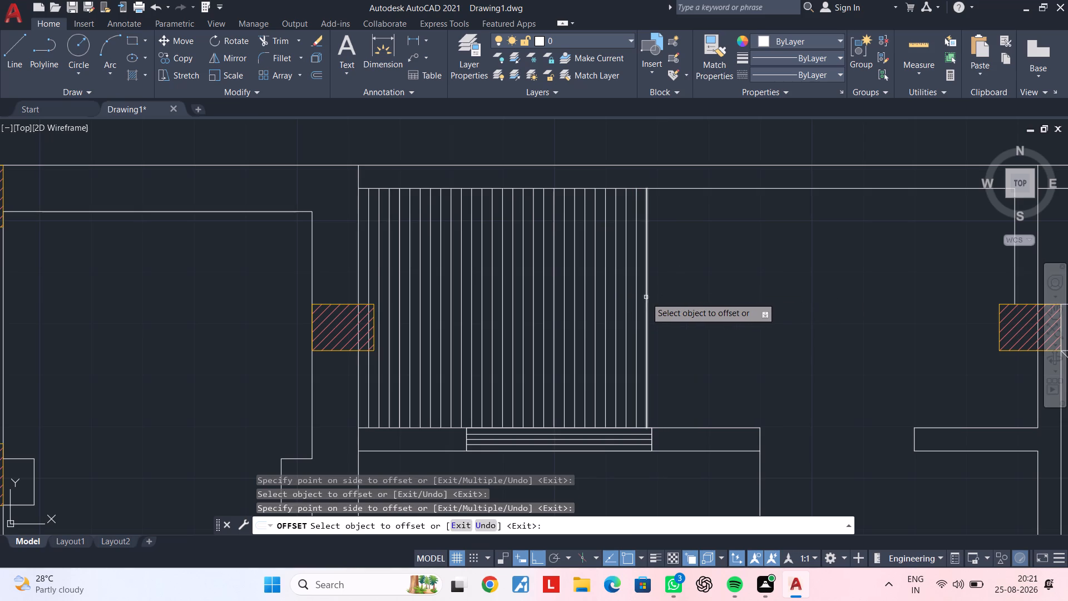
left_click_drag(645, 297, 659, 295)
left_click(730, 282)
left_click(658, 290)
left_click(716, 280)
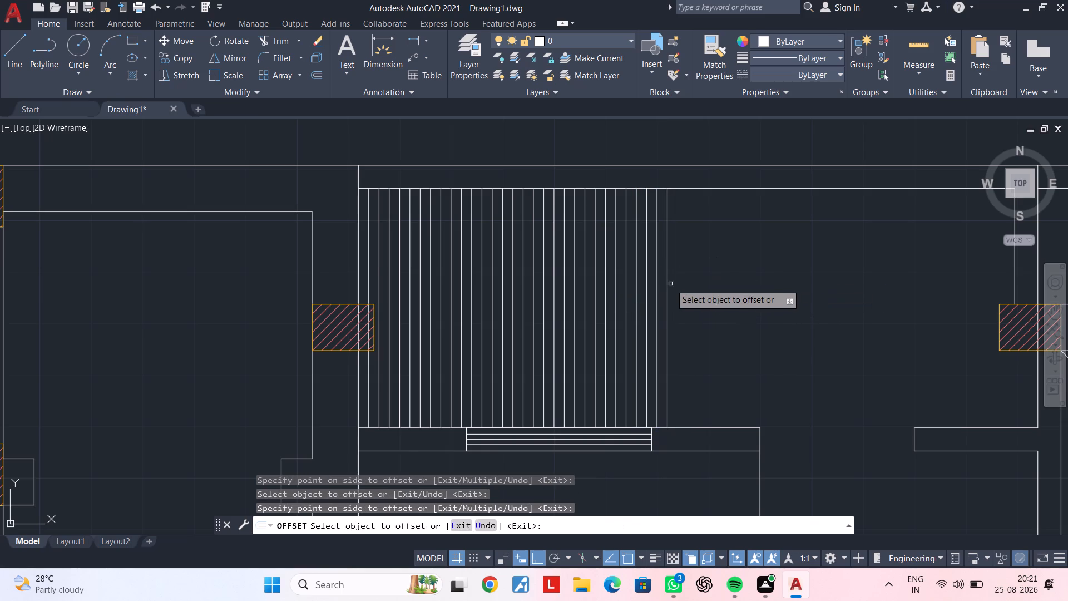
left_click_drag(669, 284, 676, 283)
left_click(739, 275)
left_click_drag(678, 283, 686, 283)
left_click(749, 270)
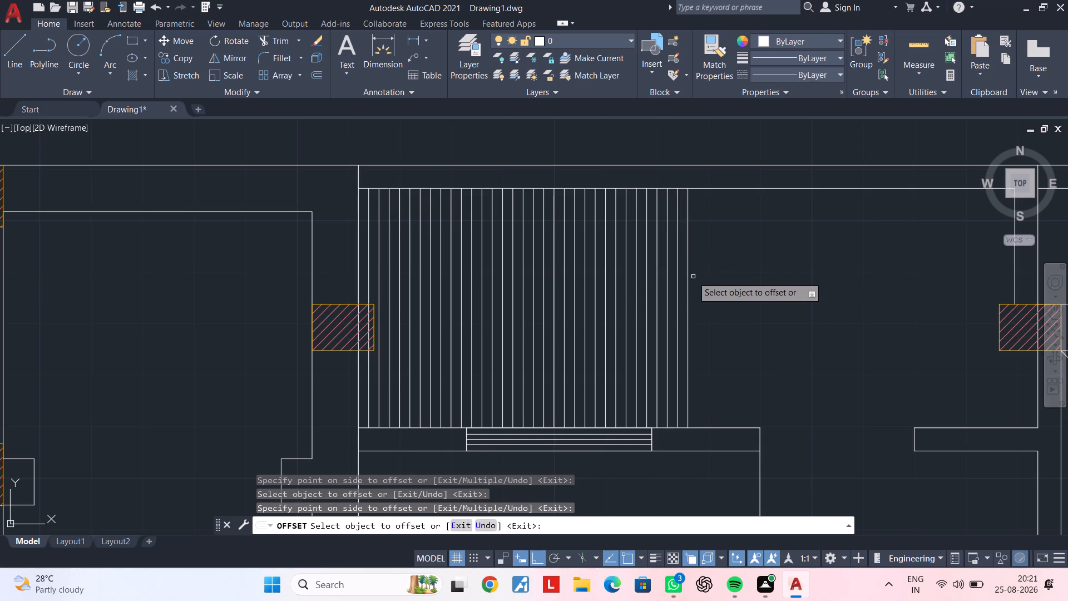
Offset the easternmost vertical line east seven more times at 2" spacing, up to the wall end east of the window.
left_click_drag(689, 278, 702, 275)
left_click(757, 267)
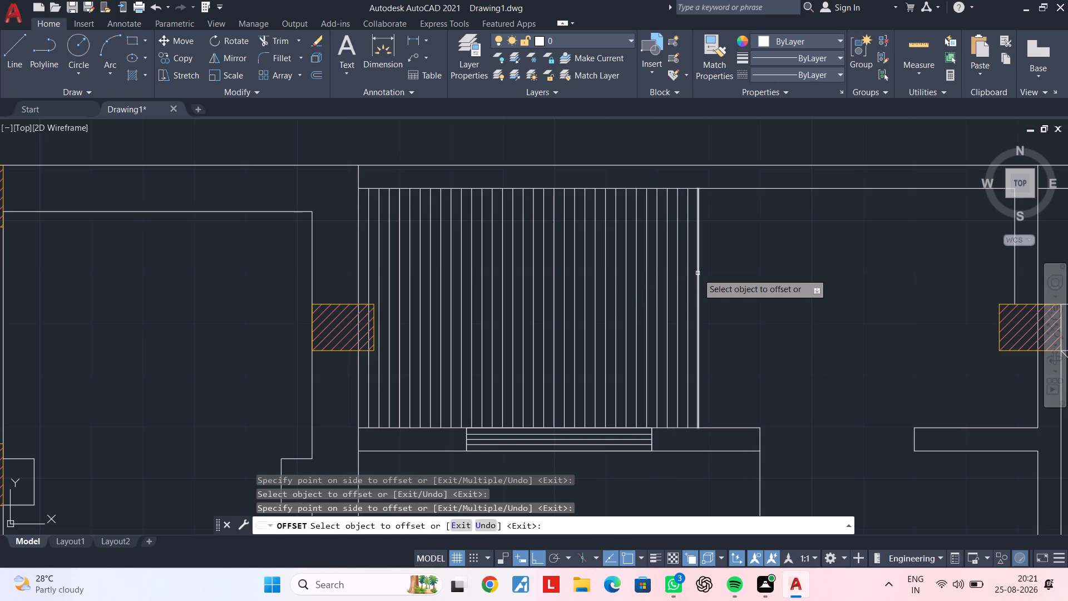
left_click_drag(698, 273, 717, 272)
left_click_drag(780, 264, 773, 265)
left_click(709, 273)
left_click(778, 264)
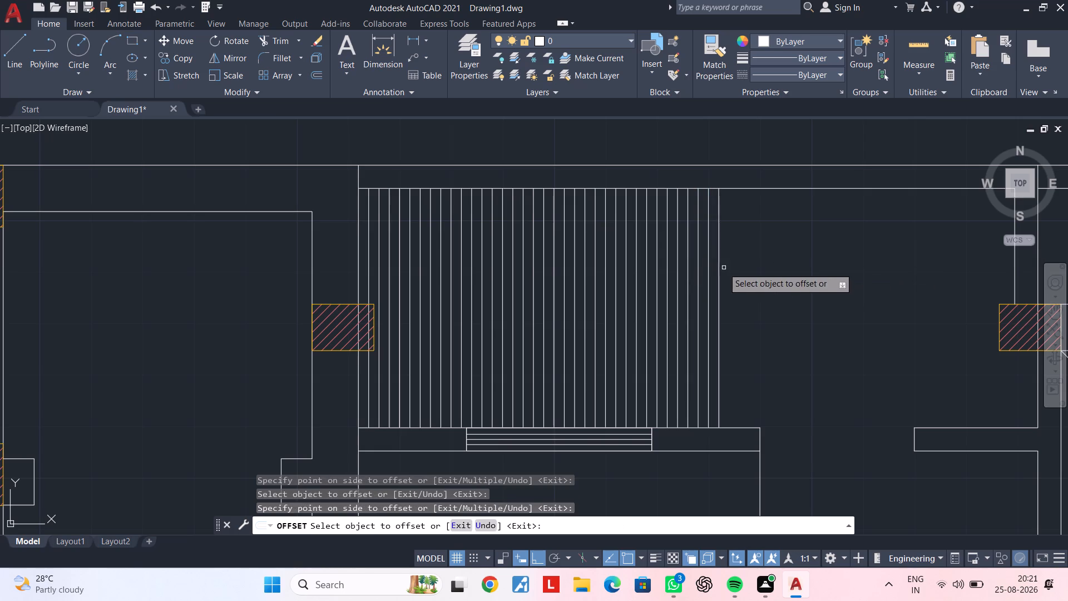
left_click(719, 269)
left_click(784, 265)
left_click(728, 270)
left_click(793, 261)
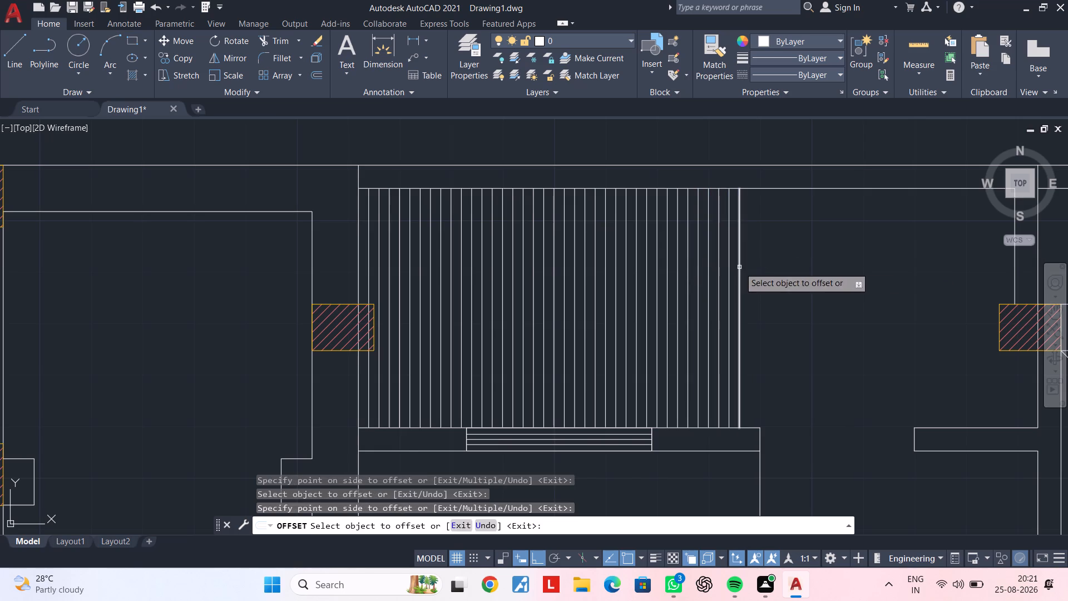
left_click(739, 267)
left_click(798, 257)
left_click(748, 263)
left_click(807, 252)
Offset the newest vertical line east five more times at 2" spacing, carrying the series into the span above the wall opening.
left_click(758, 260)
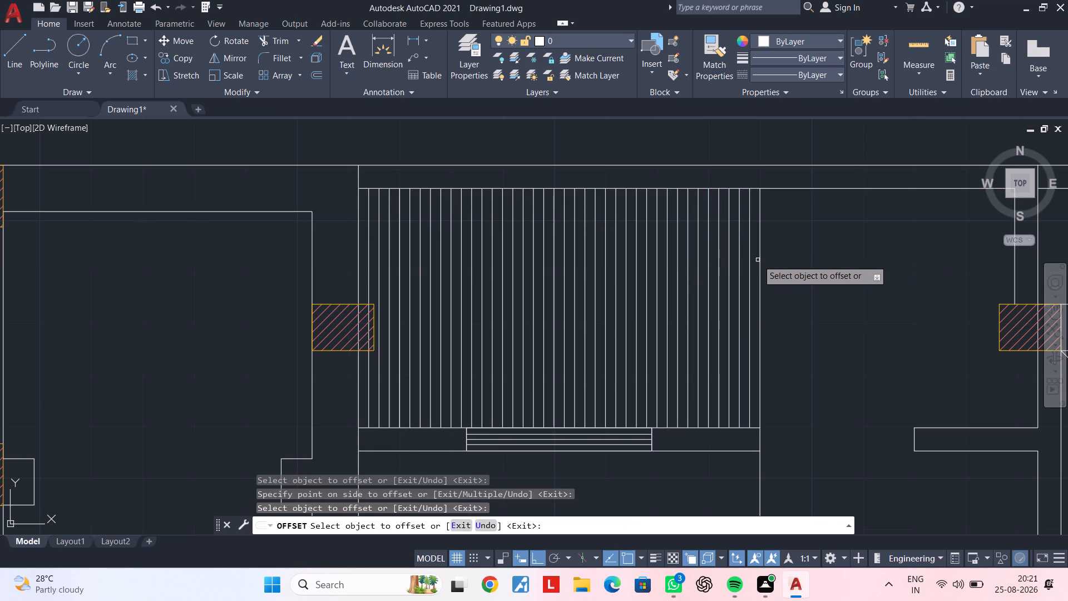
left_click(820, 249)
left_click(761, 259)
left_click(839, 249)
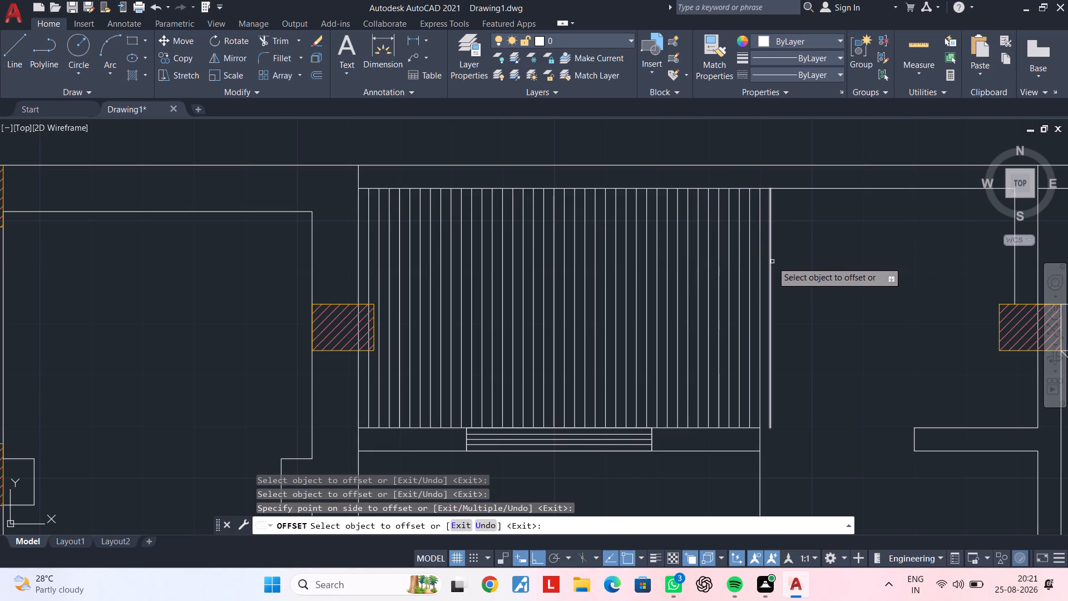
left_click(770, 262)
left_click(819, 252)
left_click_drag(782, 257, 795, 256)
left_click(848, 250)
left_click(790, 254)
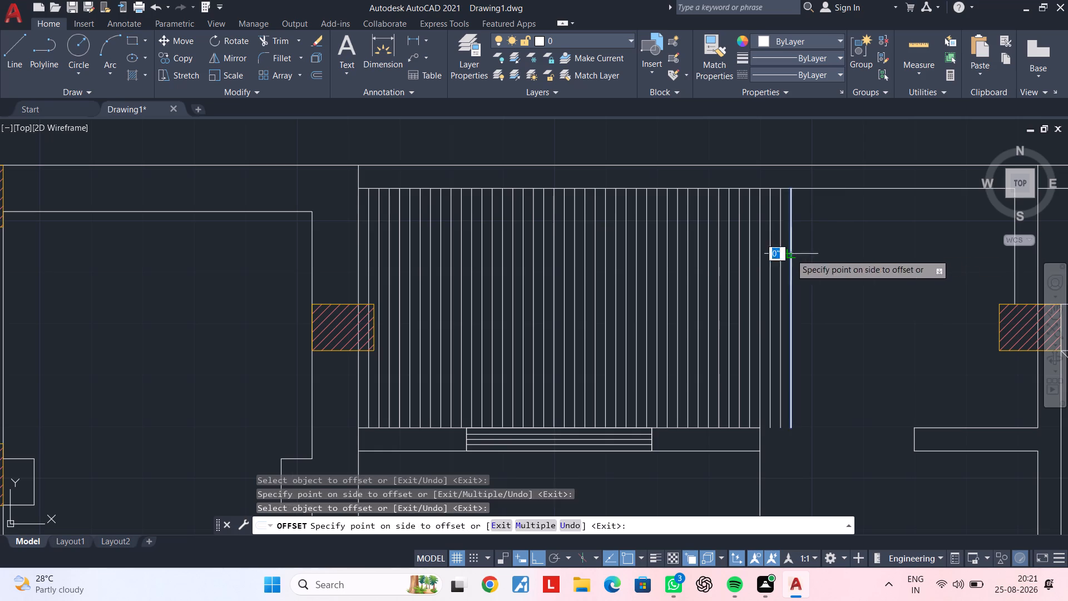
left_click(841, 248)
left_click(807, 249)
left_click_drag(799, 249, 814, 249)
left_click(870, 243)
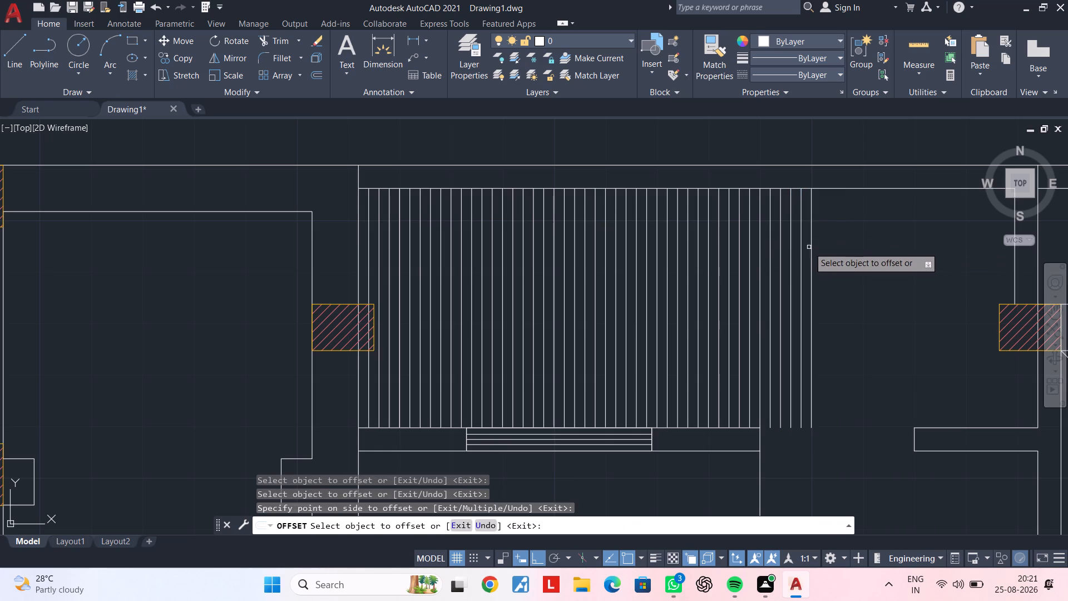
Offset the easternmost vertical line east six more times at 2" spacing, continuing above the wall opening.
left_click_drag(813, 247, 842, 243)
left_click_drag(882, 240, 876, 240)
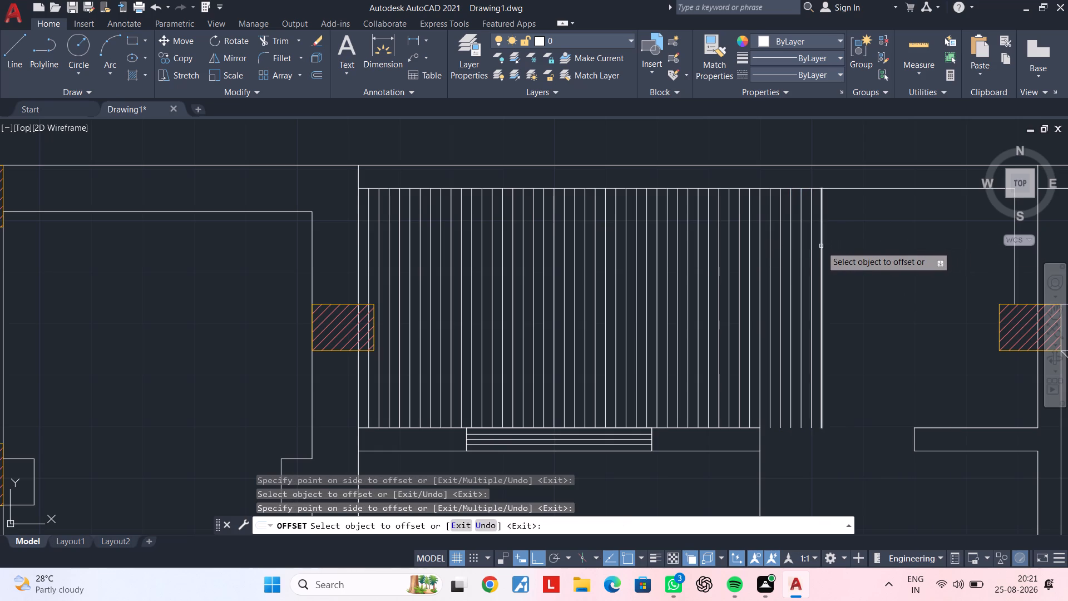
left_click_drag(822, 246, 828, 245)
left_click(883, 239)
left_click(832, 245)
left_click(914, 235)
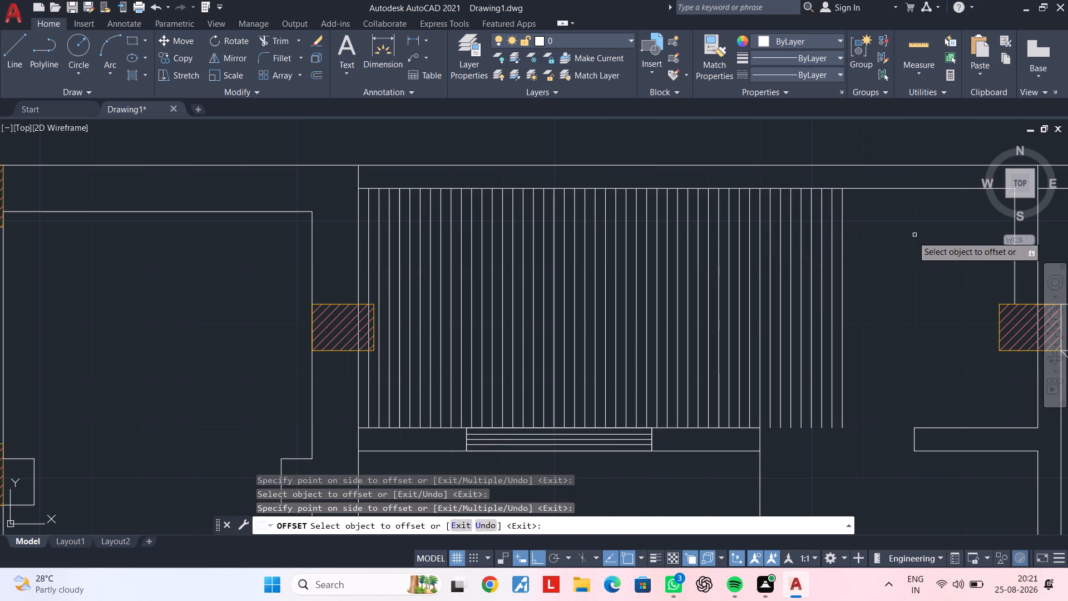
left_click(841, 242)
left_click_drag(902, 236, 887, 238)
left_click(854, 243)
left_click(906, 234)
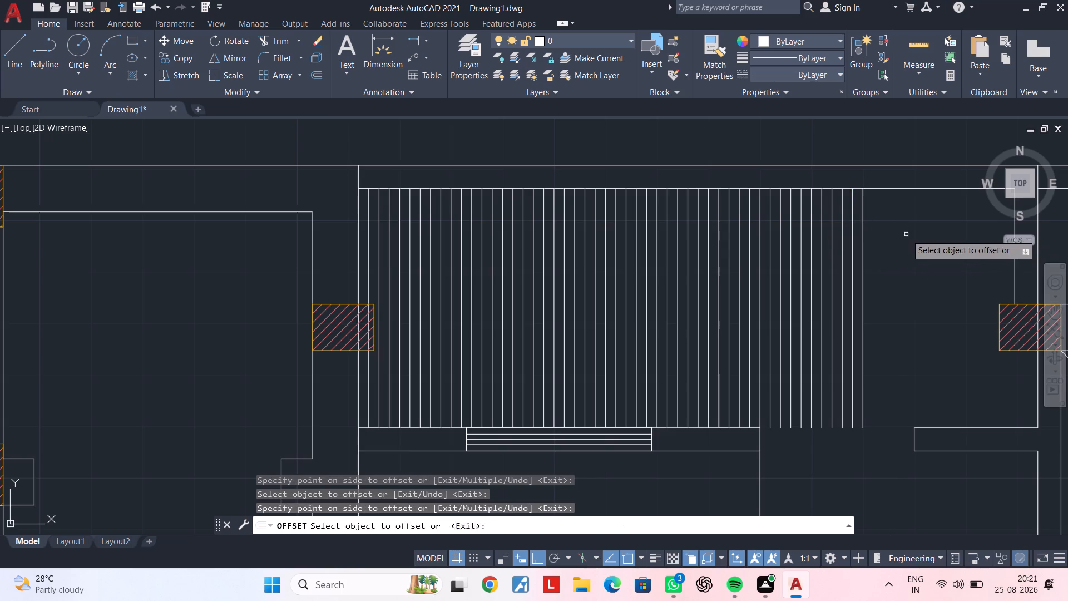
left_click(865, 240)
left_click(920, 238)
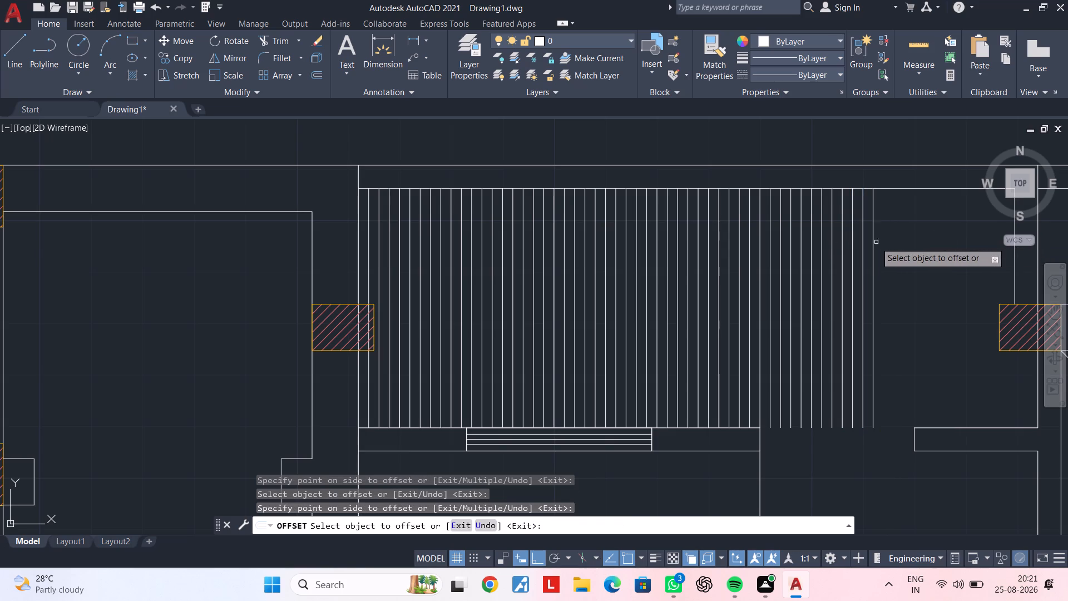
Offset the newest vertical line east four more times at 2" spacing, up to the eastern edge of the wall opening.
left_click(871, 243)
left_click_drag(873, 243, 878, 243)
left_click(932, 234)
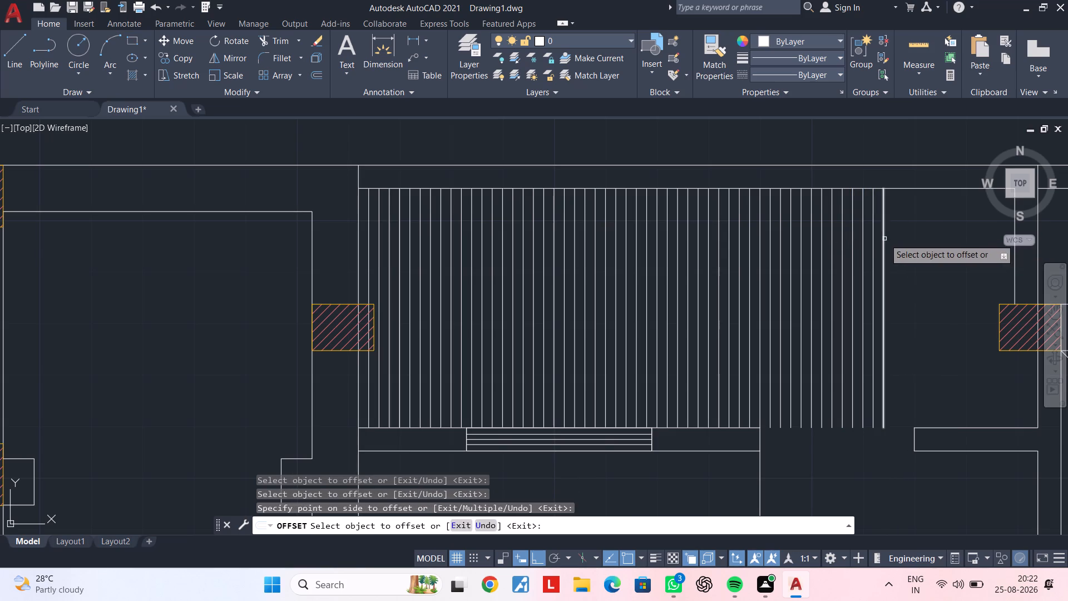
left_click(884, 239)
left_click(927, 233)
middle_click_drag(923, 233, 759, 259)
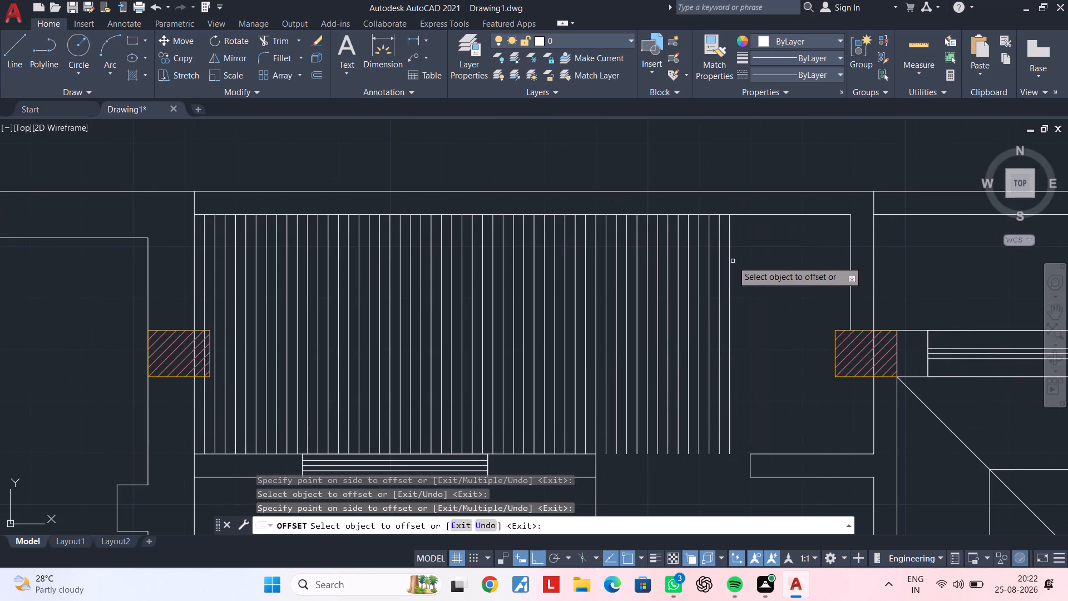
left_click(729, 261)
left_click(796, 250)
left_click(740, 257)
left_click_drag(804, 251, 798, 252)
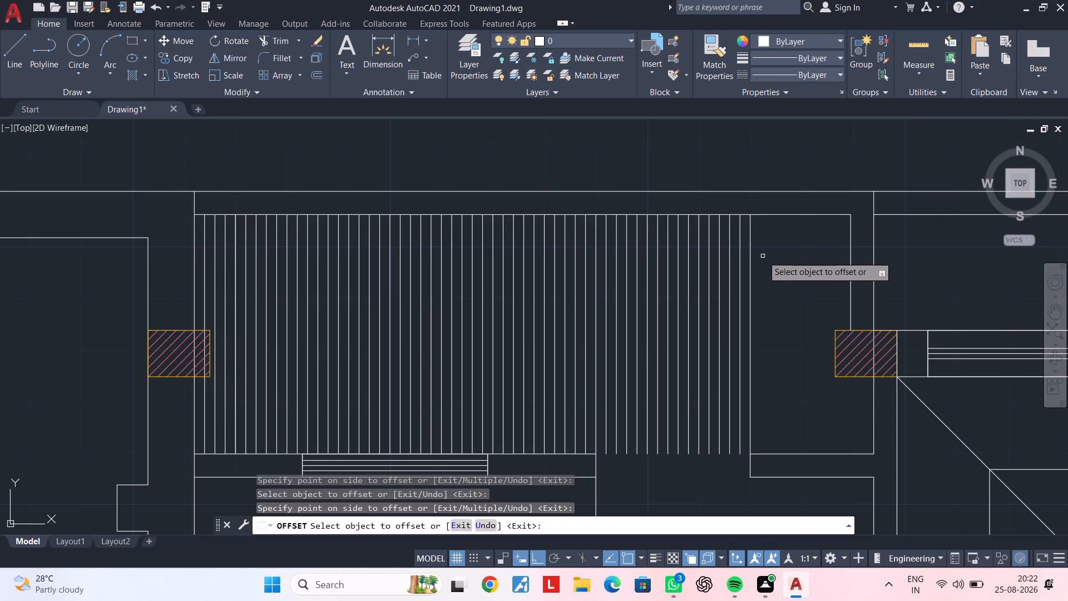
Offset the easternmost vertical line east five more times at 2" spacing, above the short wall east of the opening.
left_click(751, 258)
left_click(822, 253)
left_click(762, 260)
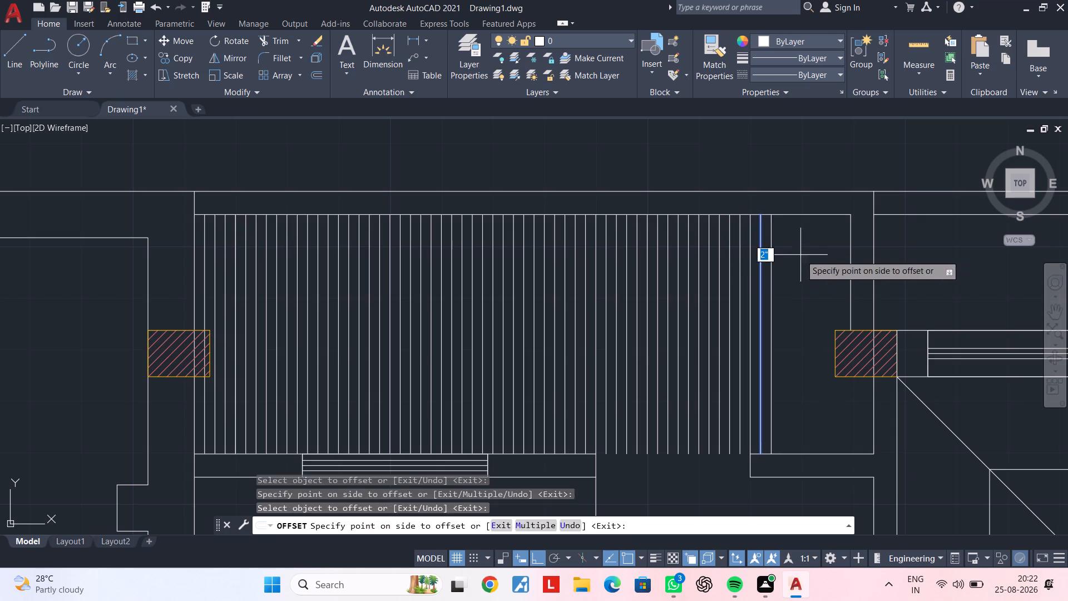
left_click(822, 253)
left_click(771, 257)
left_click(841, 248)
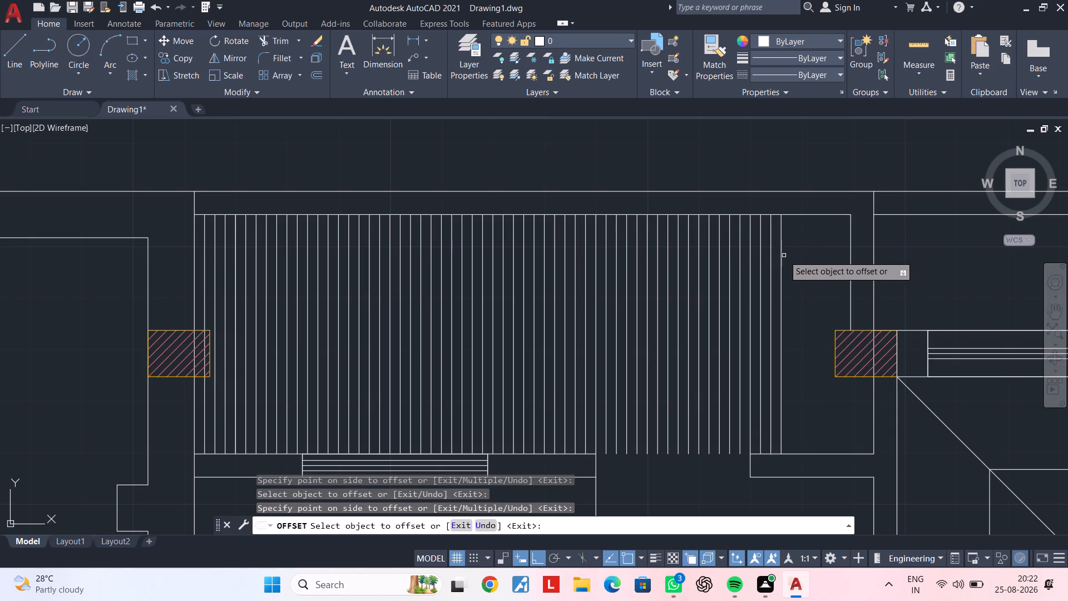
left_click(782, 256)
left_click_drag(851, 247, 844, 248)
left_click(793, 254)
left_click(830, 252)
Offset the newest vertical line east four more times at 2" spacing, ending the series just inside the eastern hatched column.
left_click(803, 254)
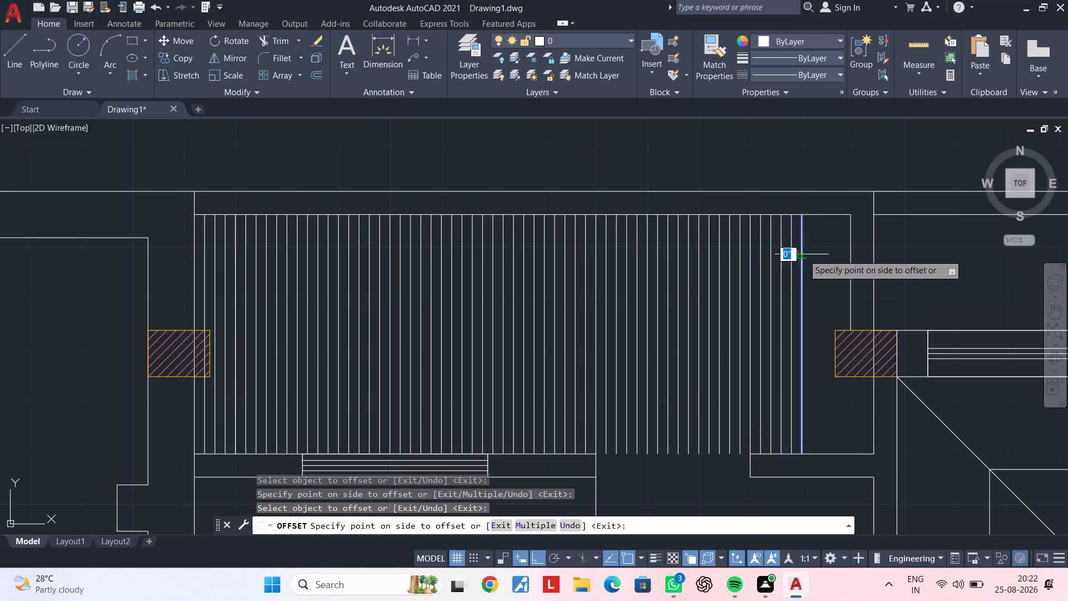
left_click(845, 251)
left_click(812, 255)
left_click(842, 252)
left_click(823, 254)
left_click(838, 253)
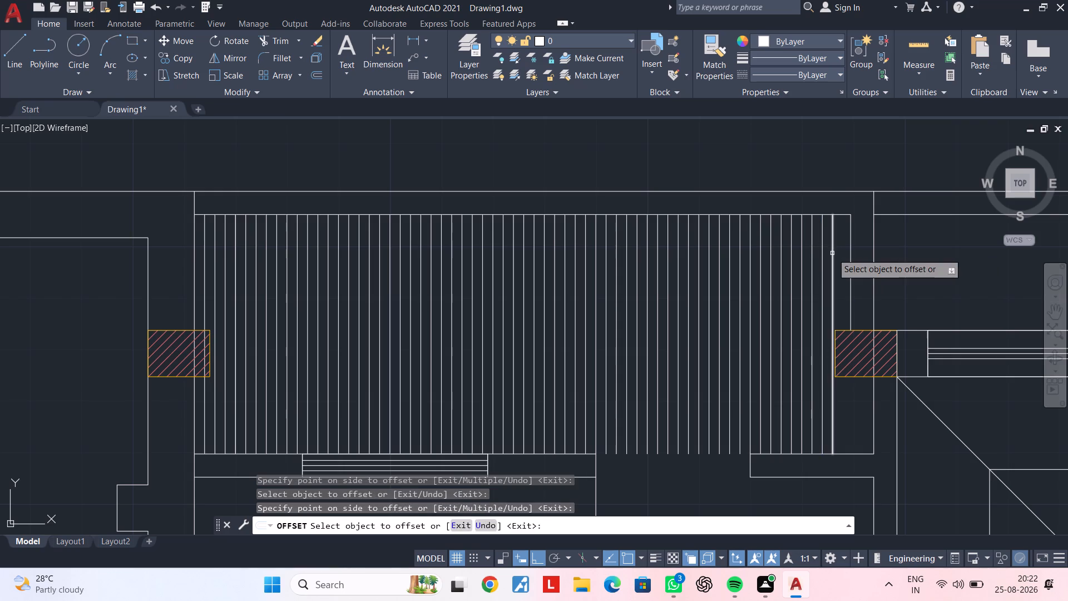
left_click(832, 253)
left_click(843, 253)
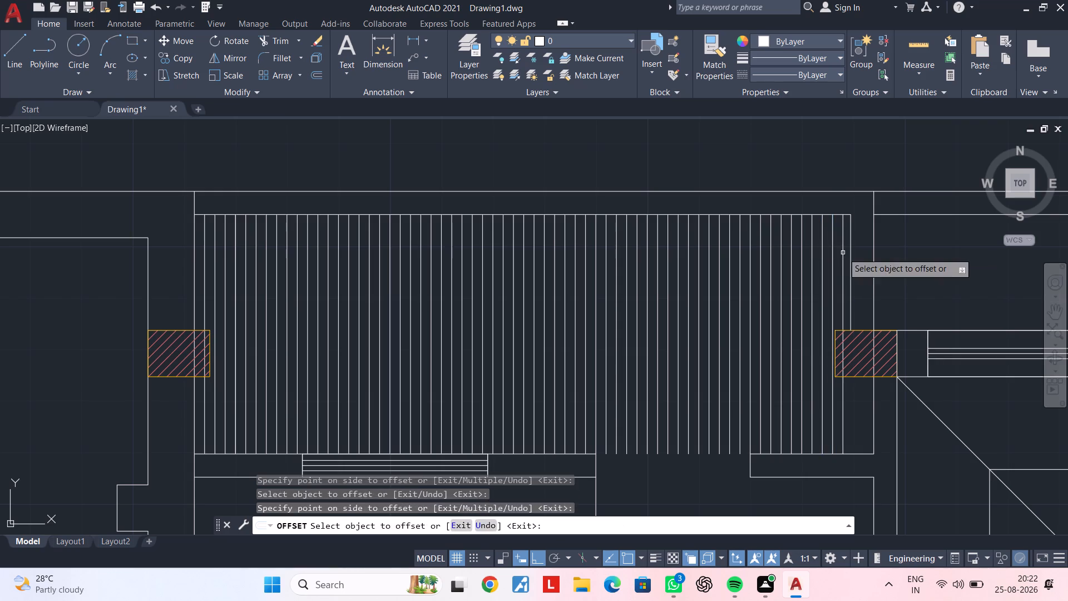
key("Escape")
key("Escape")
Examine the eastern end of the line series around the hatched column and the series' overall extent.
middle_click_drag(863, 287, 880, 254)
scroll(876, 254, "up", 2)
middle_click_drag(887, 266, 908, 174)
scroll(917, 221, "down", 1)
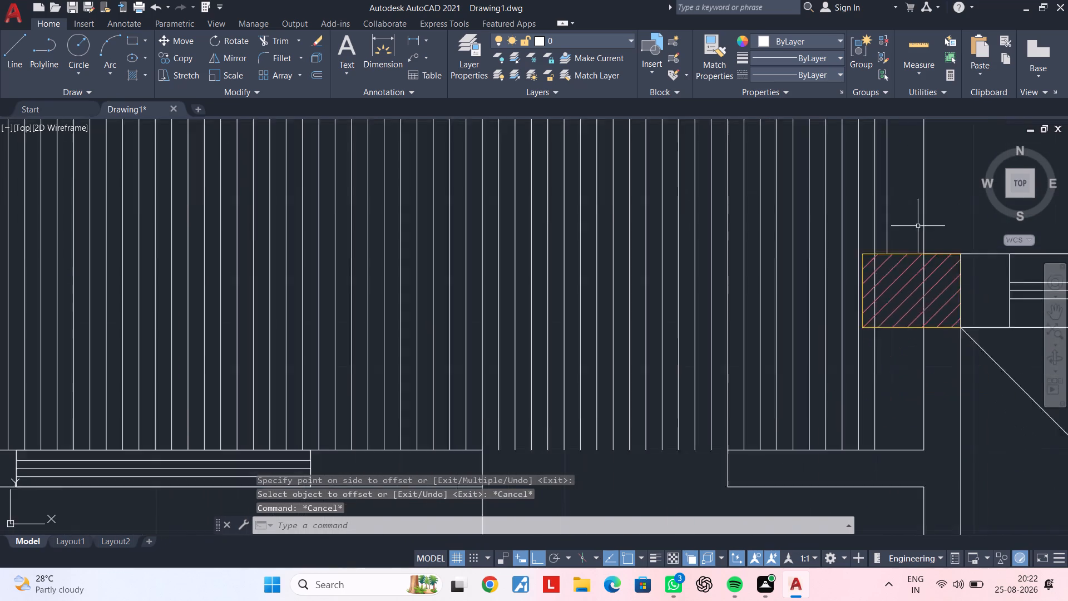
scroll(918, 228, "down", 1)
middle_click_drag(919, 234, 898, 215)
middle_click_drag(884, 284, 824, 351)
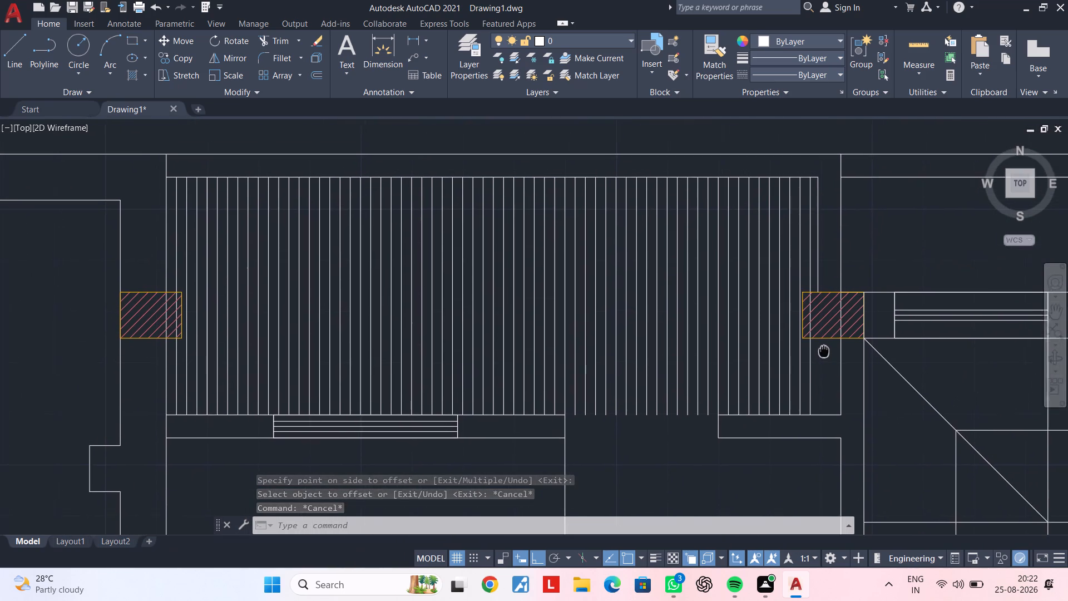
middle_click_drag(824, 351, 806, 336)
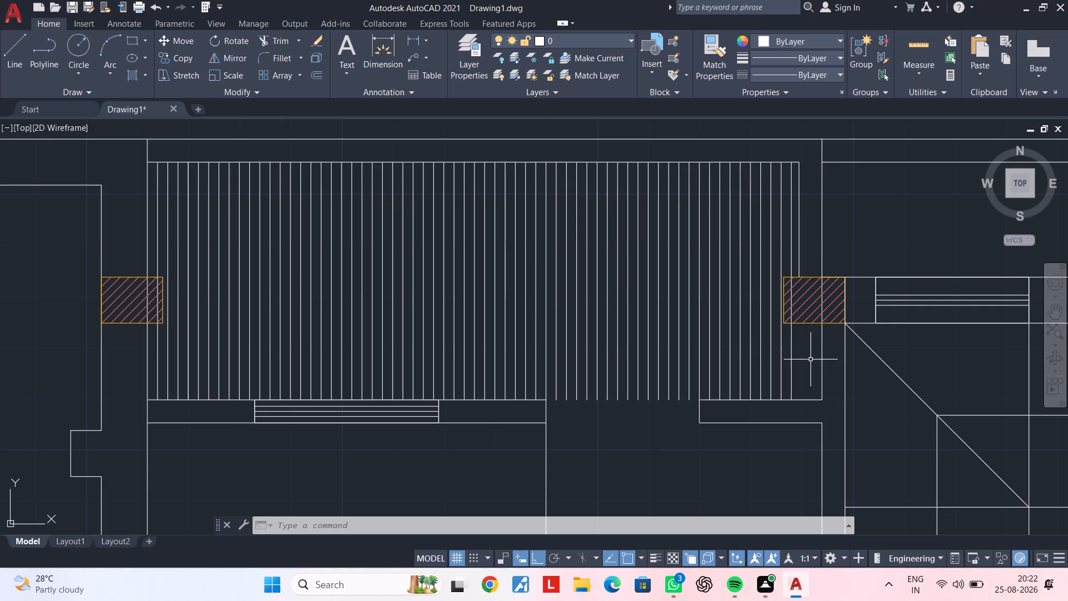
key("Escape")
scroll(805, 349, "down", 2)
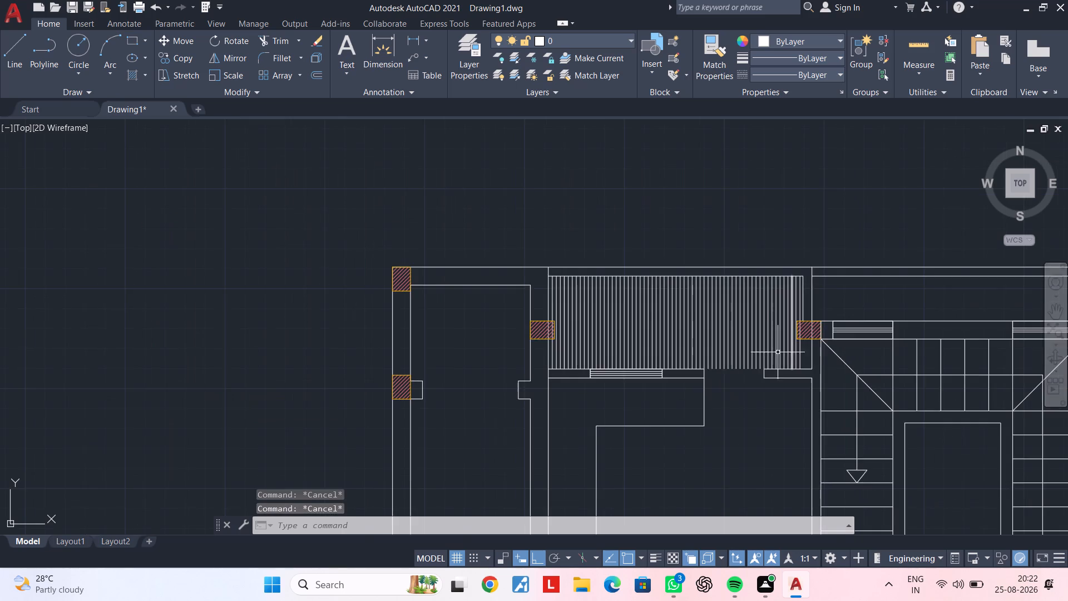
Draw a 2'-6" by 5" rectangle filling the wall opening east of the window, corner to corner between the wall ends.
middle_click_drag(764, 339, 803, 295)
middle_click_drag(756, 323, 835, 274)
scroll(798, 296, "up", 2)
middle_click_drag(902, 277, 715, 328)
key("Escape")
key("Escape")
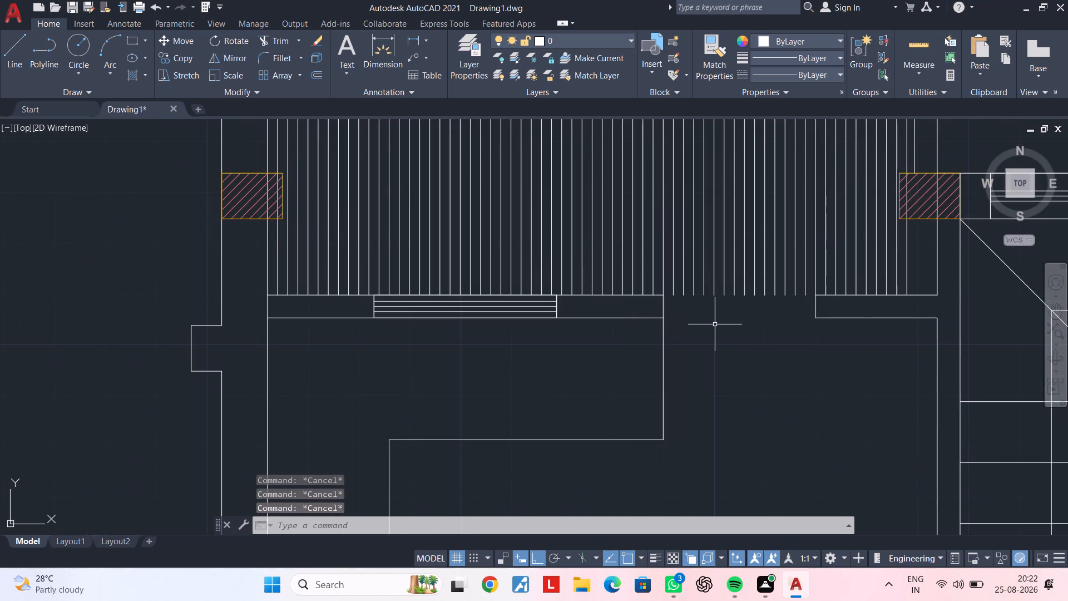
type("rec")
key("space")
middle_click_drag(683, 309, 632, 337)
scroll(615, 322, "up", 2)
left_click(602, 319)
middle_click_drag(772, 353, 636, 347)
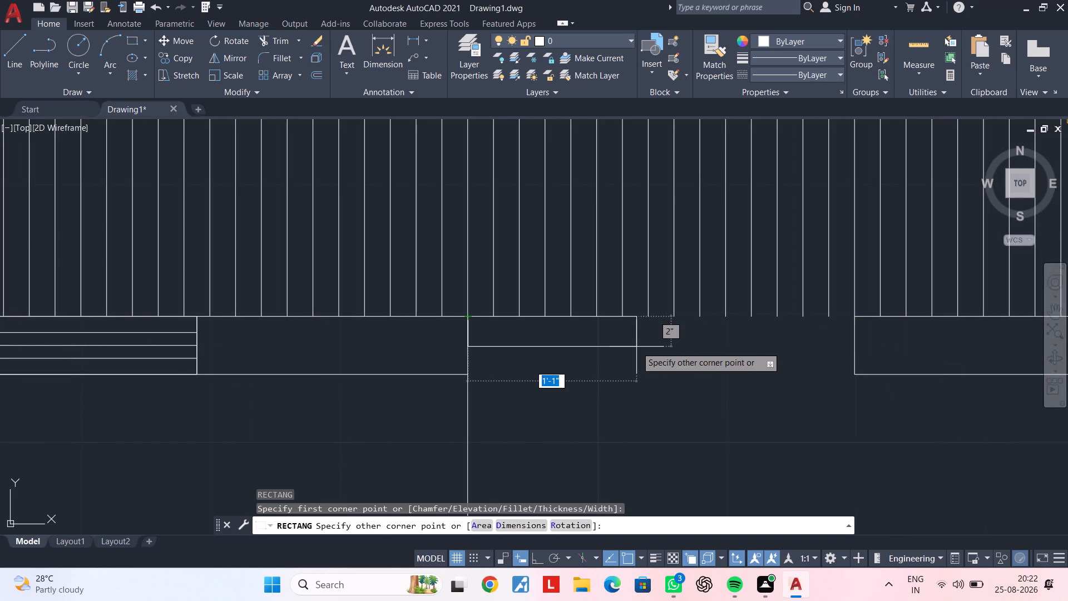
left_click(853, 375)
key("Escape")
key("Escape")
key("Escape")
key("Escape")
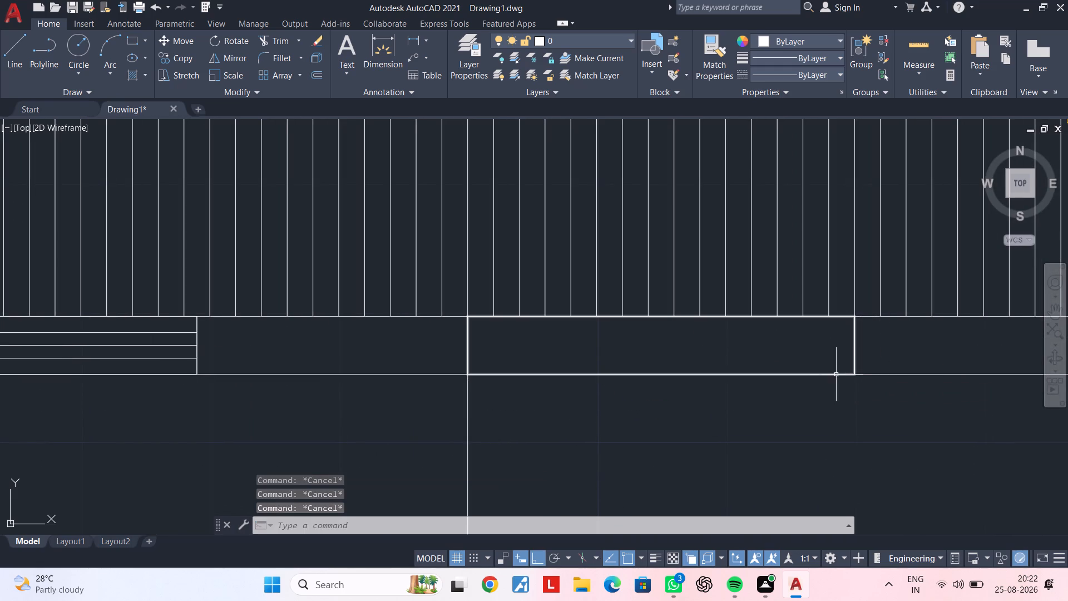
key("Escape")
key("Escape")
key("Escape")
Load the ACAD_ISO03W100 (ISO dash space) linetype into the drawing.
scroll(836, 375, "down", 2)
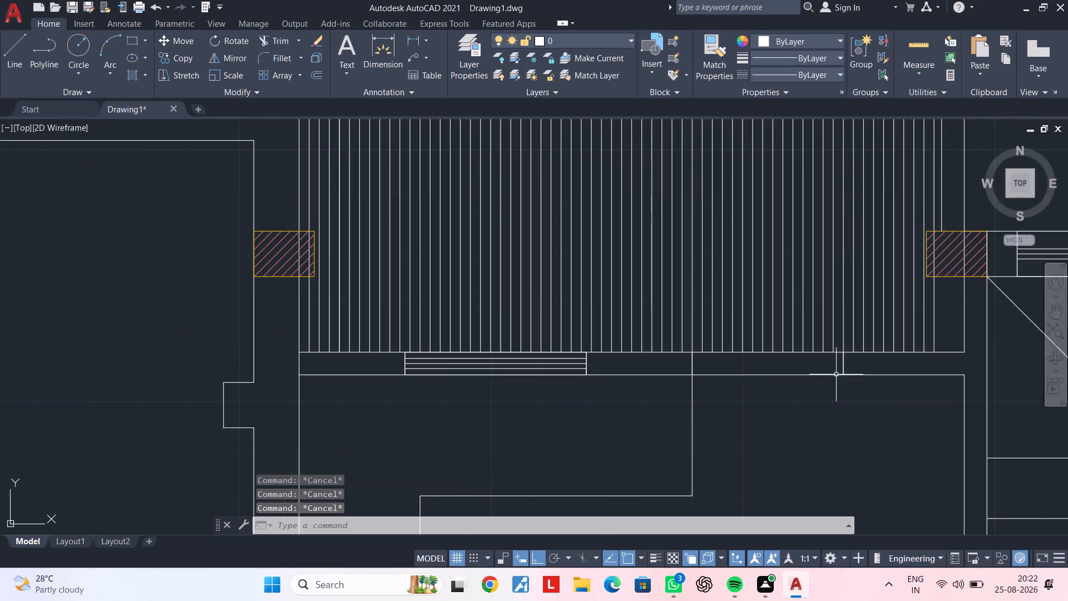
left_click(772, 375)
left_click(796, 71)
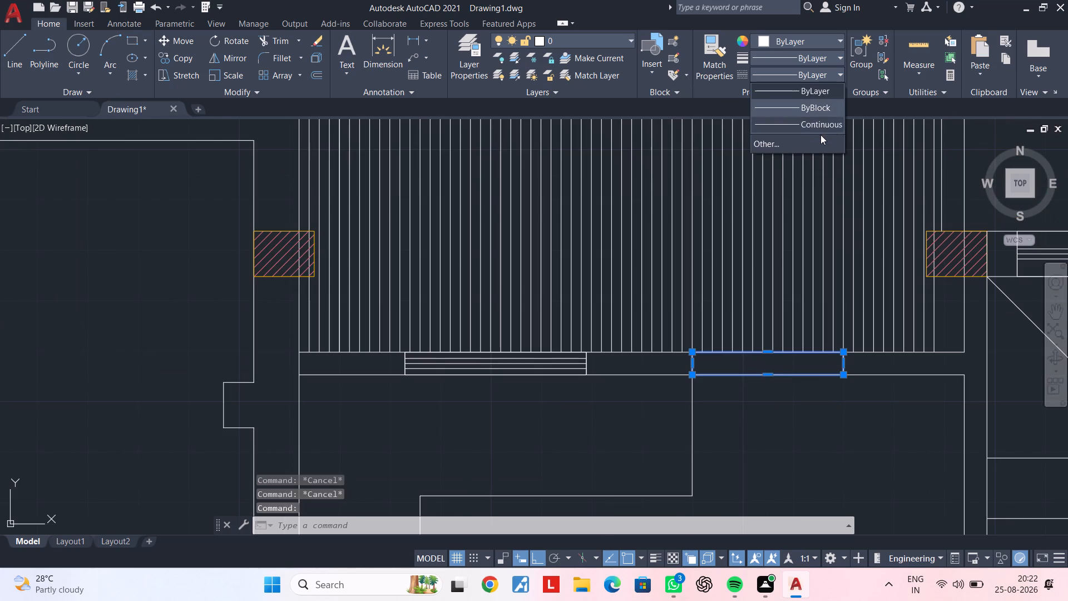
left_click(810, 138)
left_click(651, 173)
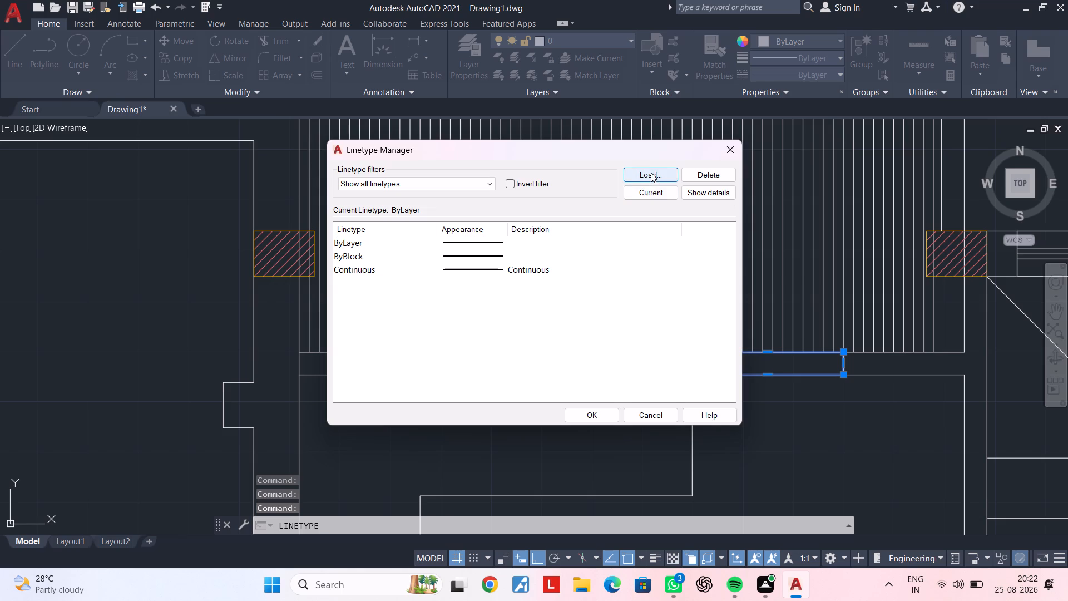
left_click(600, 277)
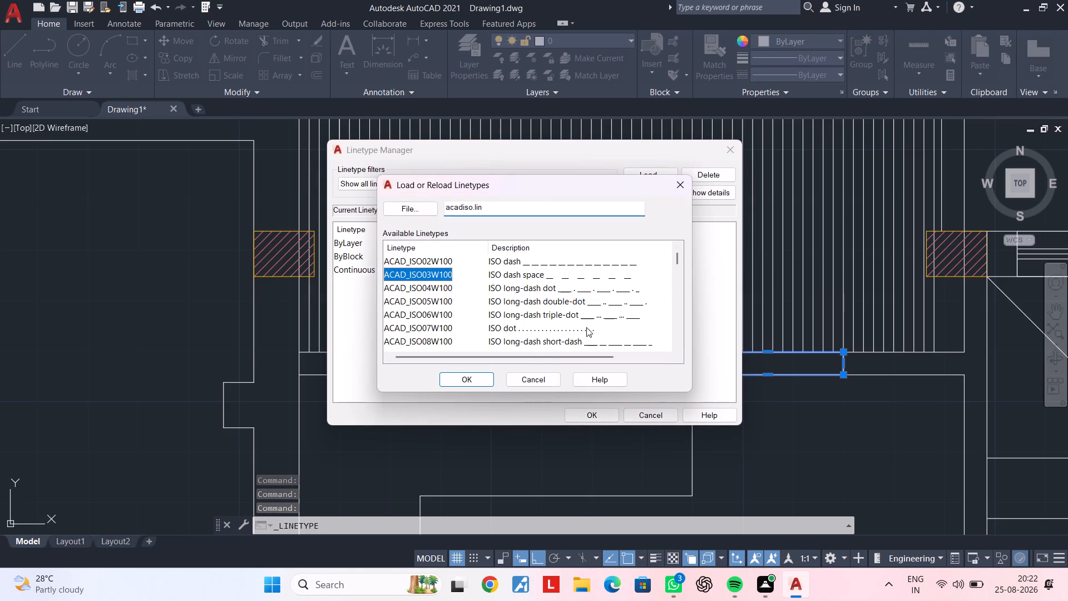
left_click(469, 380)
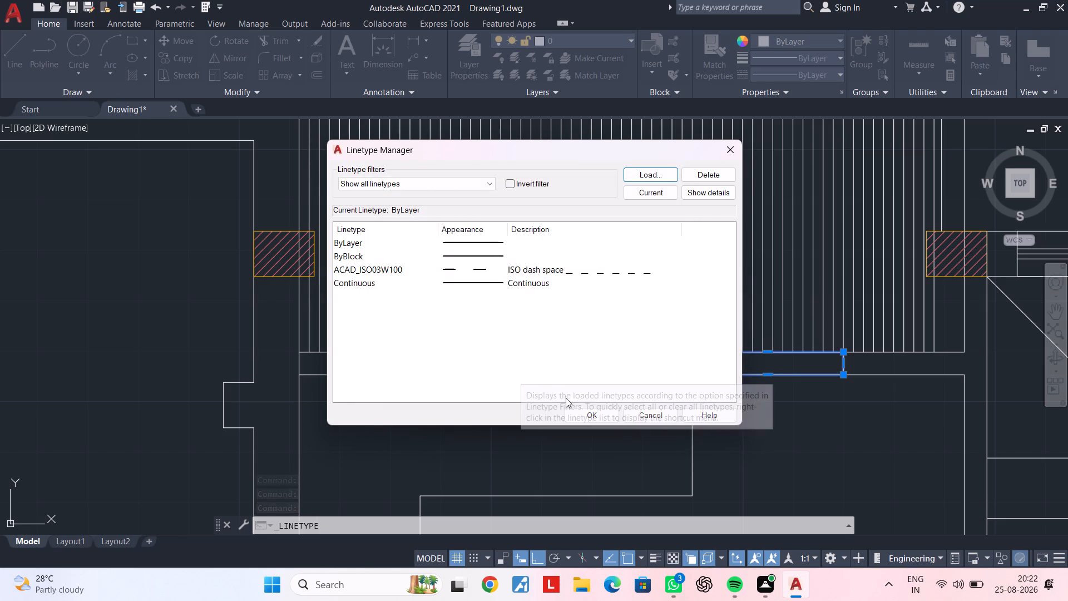
left_click(588, 412)
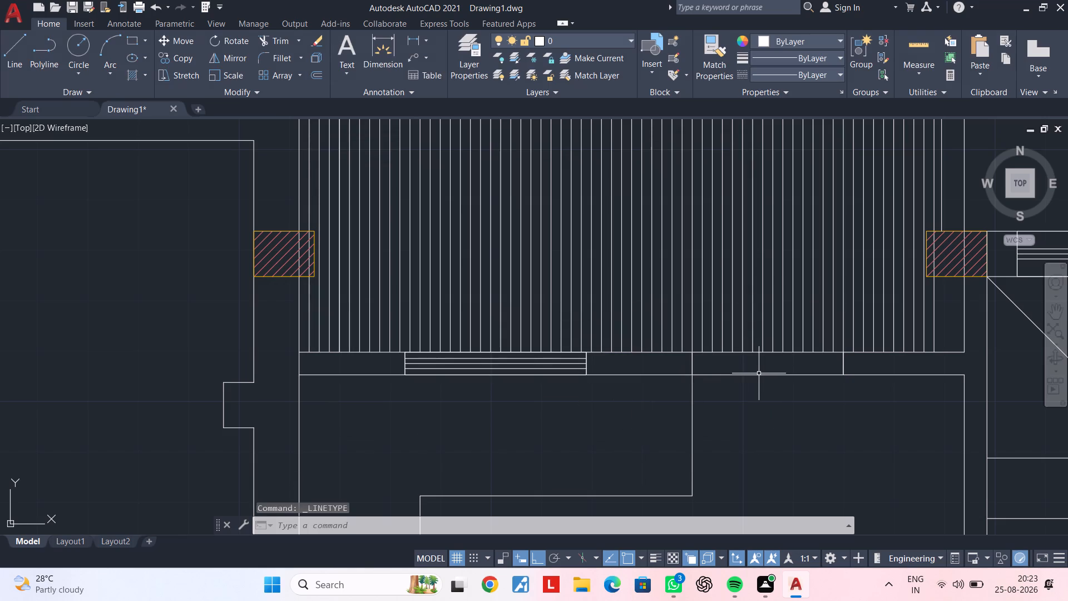
Assign the ACAD_ISO03W100 linetype to the rectangle in the wall opening.
left_click(758, 374)
left_click(820, 73)
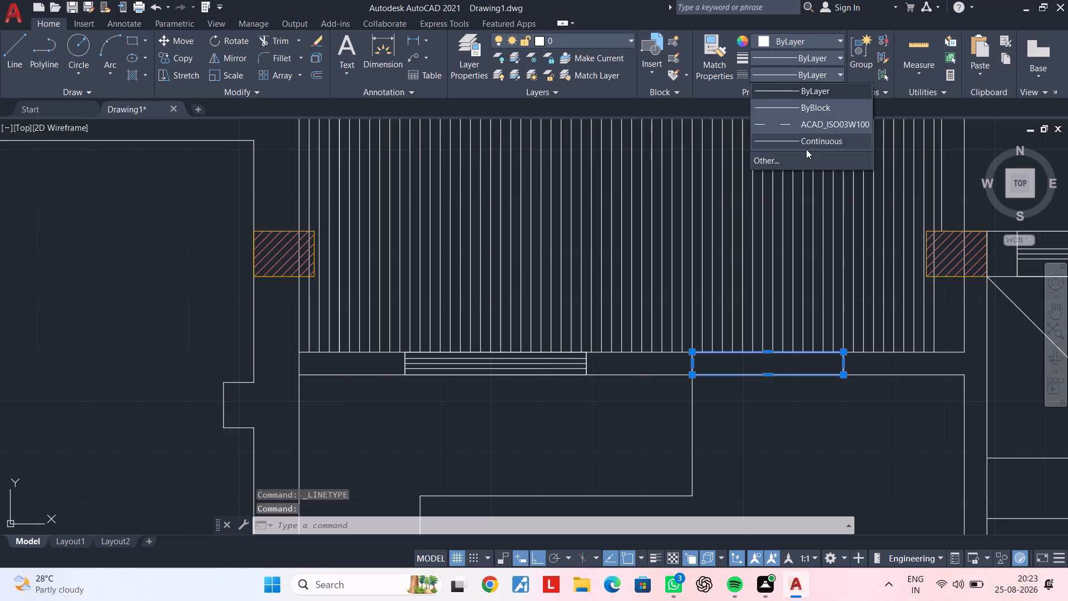
left_click(811, 128)
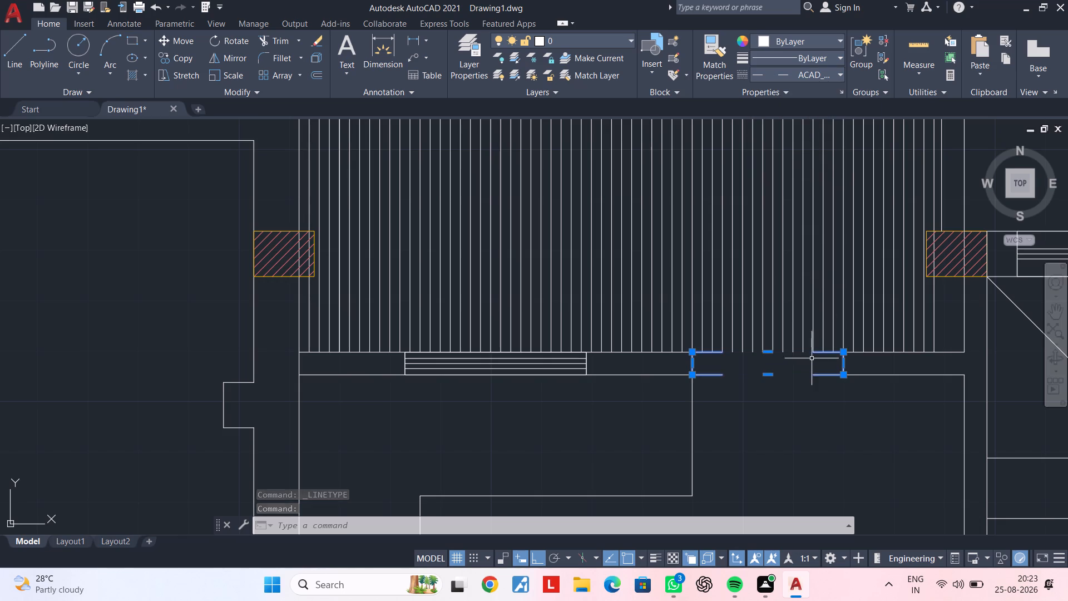
Load the ACAD_ISO02W100 (ISO dash) linetype into the drawing.
left_click(818, 372)
left_click(812, 378)
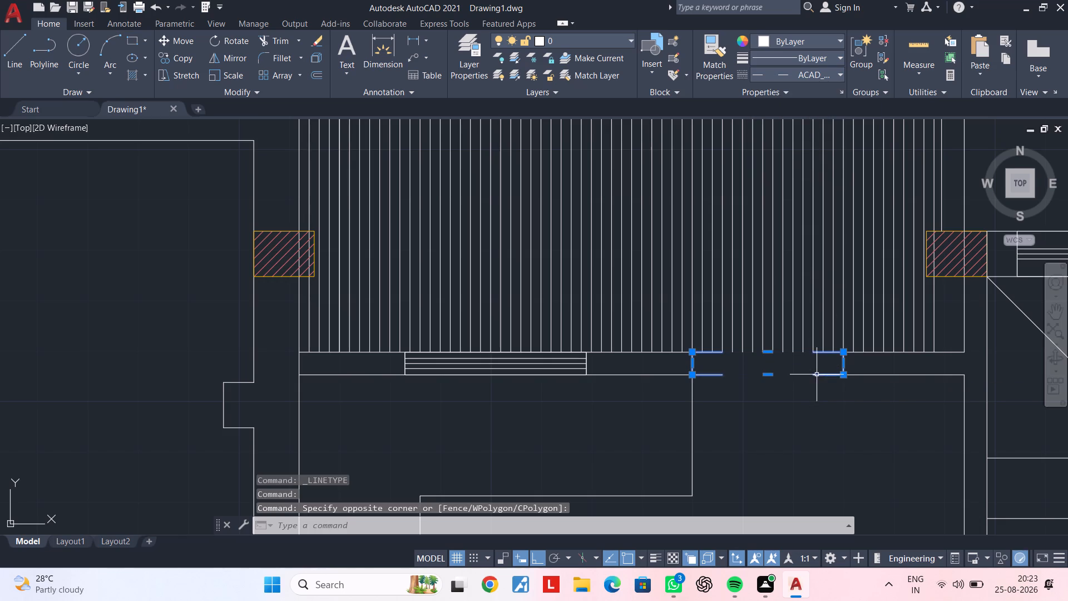
key("Escape")
key("Escape")
left_click(810, 77)
left_click(794, 160)
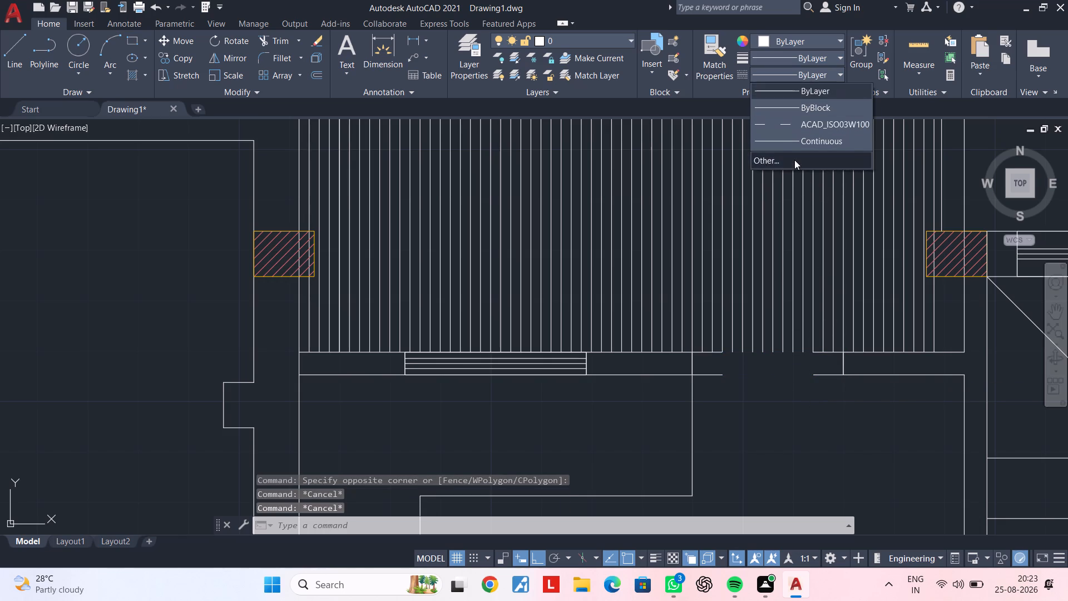
left_click(652, 172)
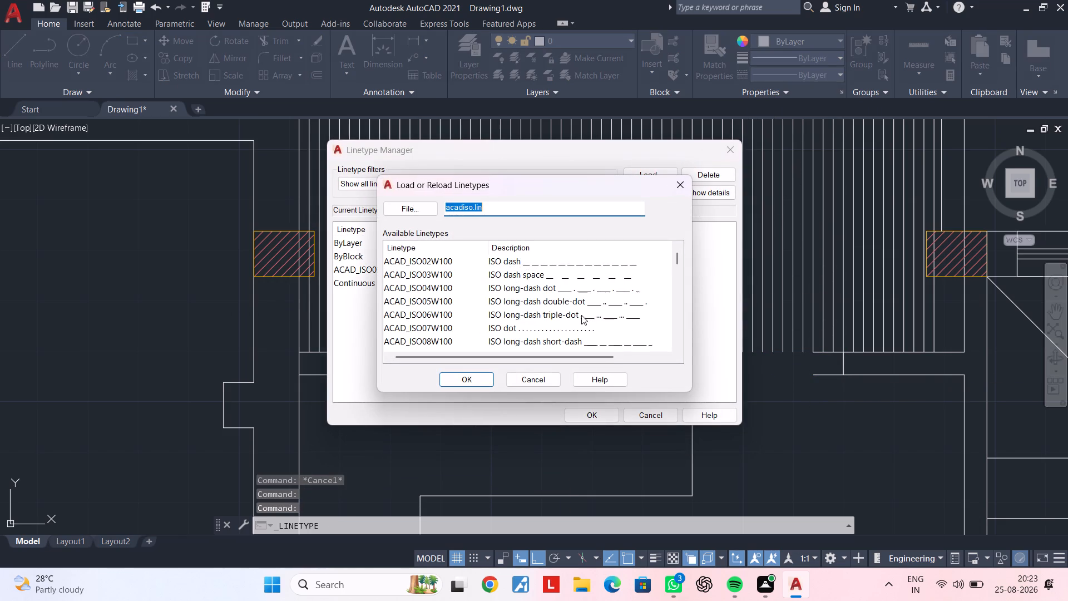
left_click(601, 265)
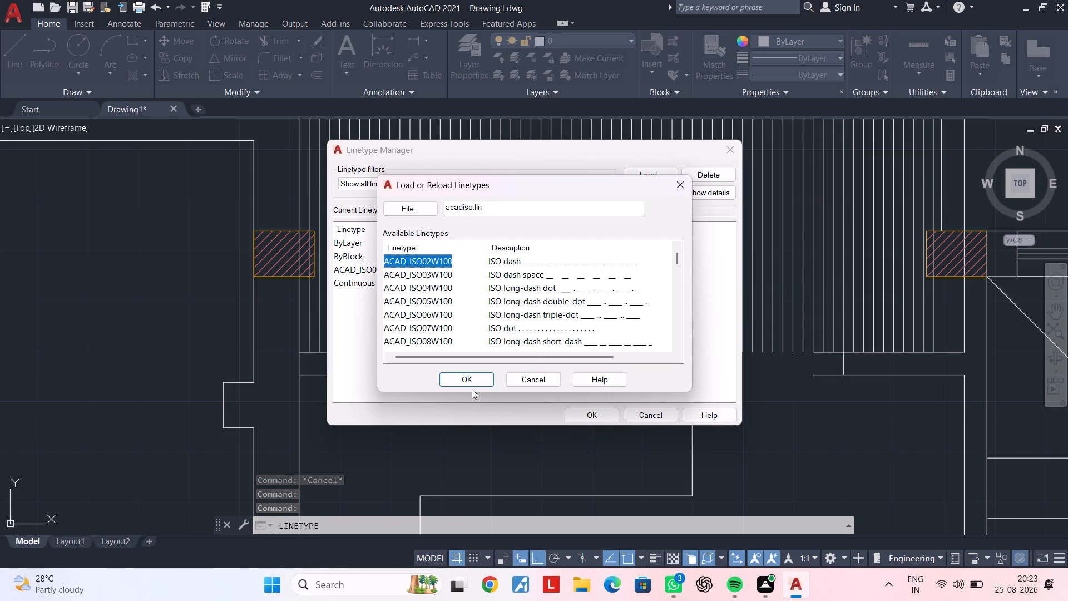
left_click(472, 389)
left_click(478, 380)
left_click(605, 411)
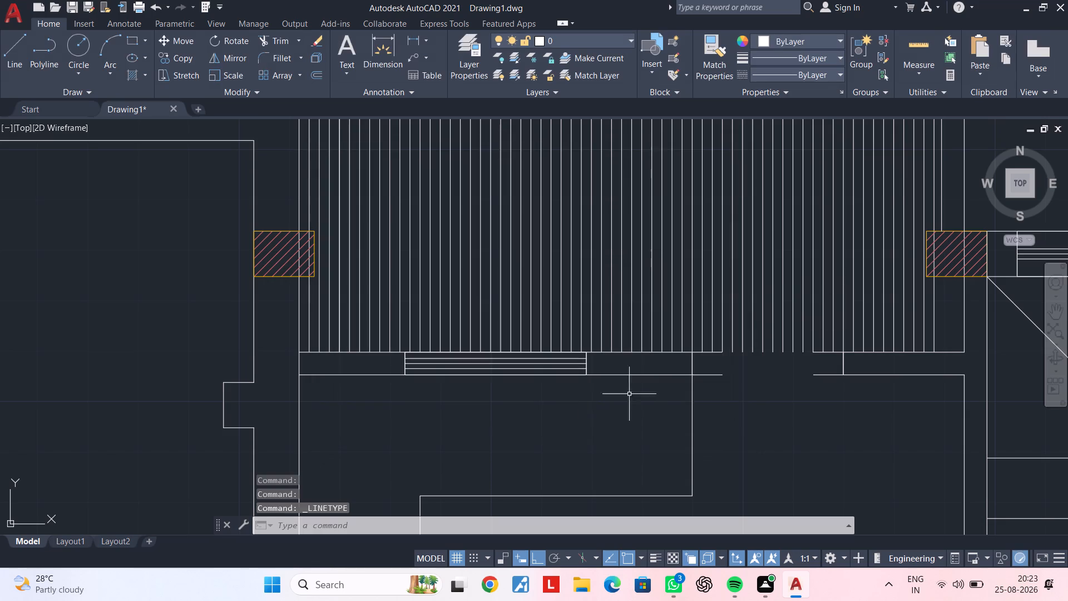
Assign the ACAD_ISO02W100 linetype to the rectangle in the wall opening east of the window.
left_click(721, 376)
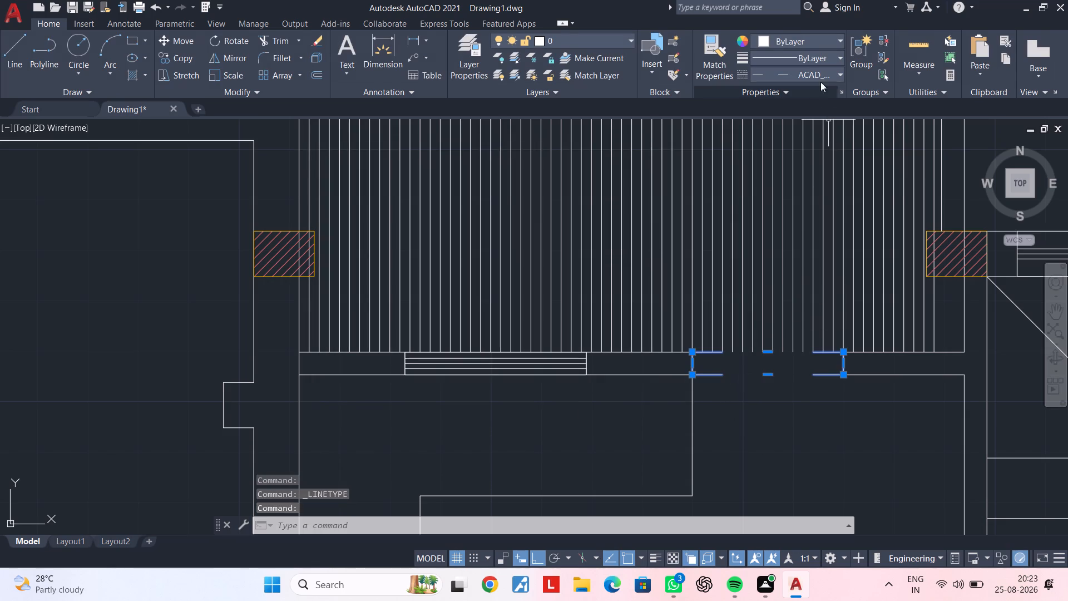
left_click(813, 70)
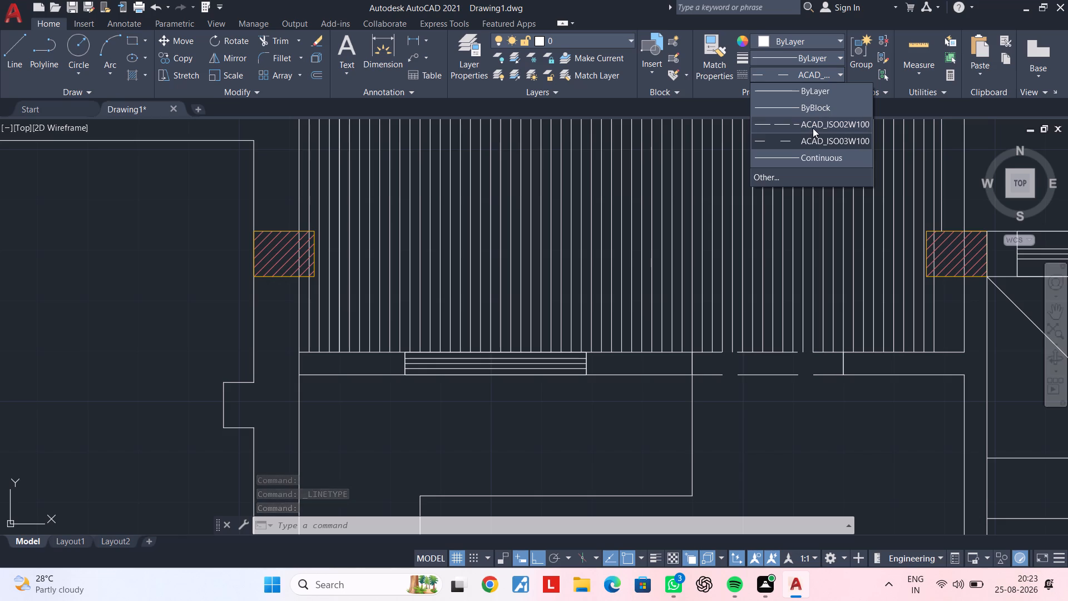
left_click(813, 128)
key("Escape")
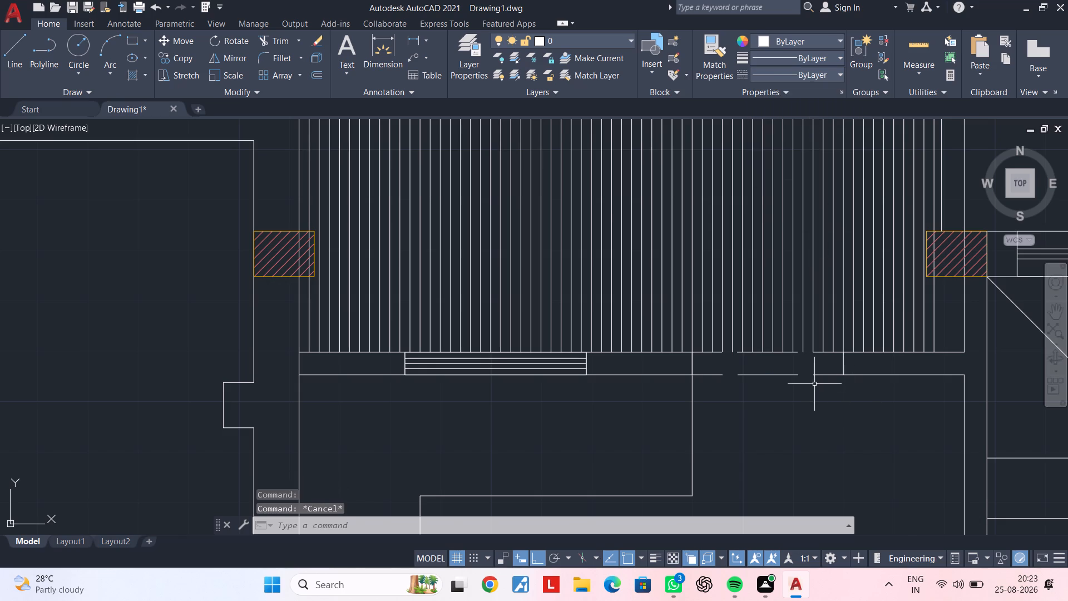
Examine the dash pattern of the rectangle in the wall opening and the surrounding northern part of the plan.
scroll(812, 377, "down", 1)
middle_click_drag(808, 372, 784, 332)
scroll(770, 344, "up", 2)
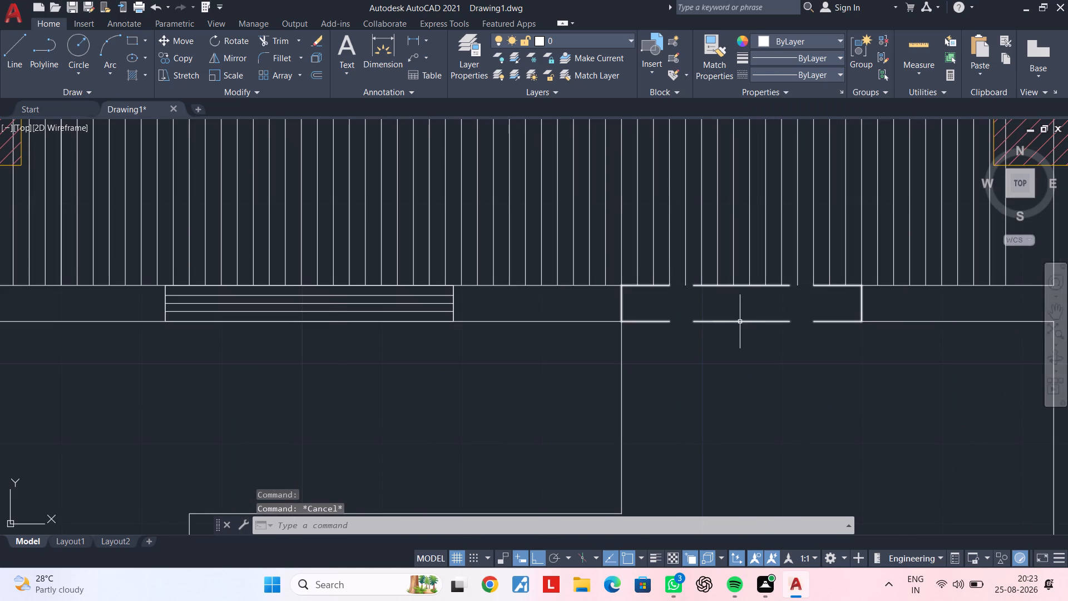
left_click(740, 322)
scroll(746, 339, "down", 1)
scroll(801, 355, "down", 1)
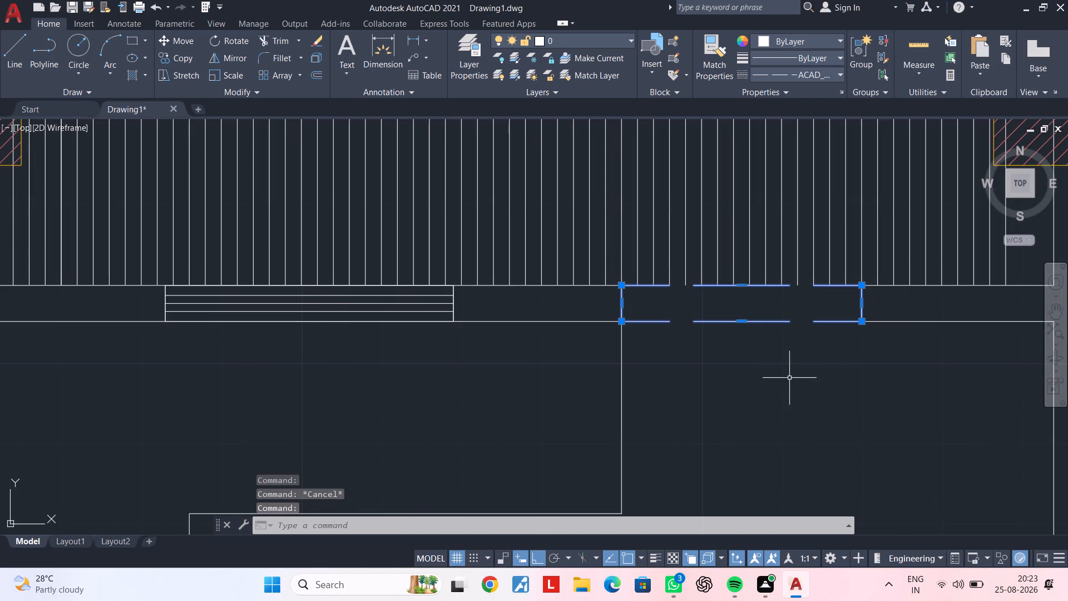
middle_click_drag(793, 386, 685, 449)
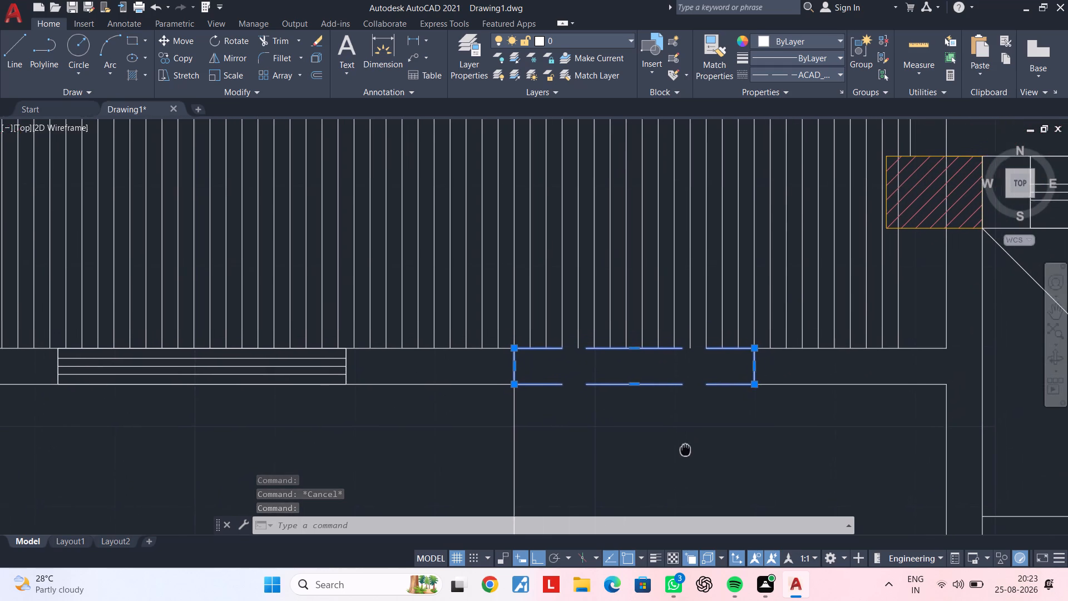
middle_click_drag(685, 449, 673, 453)
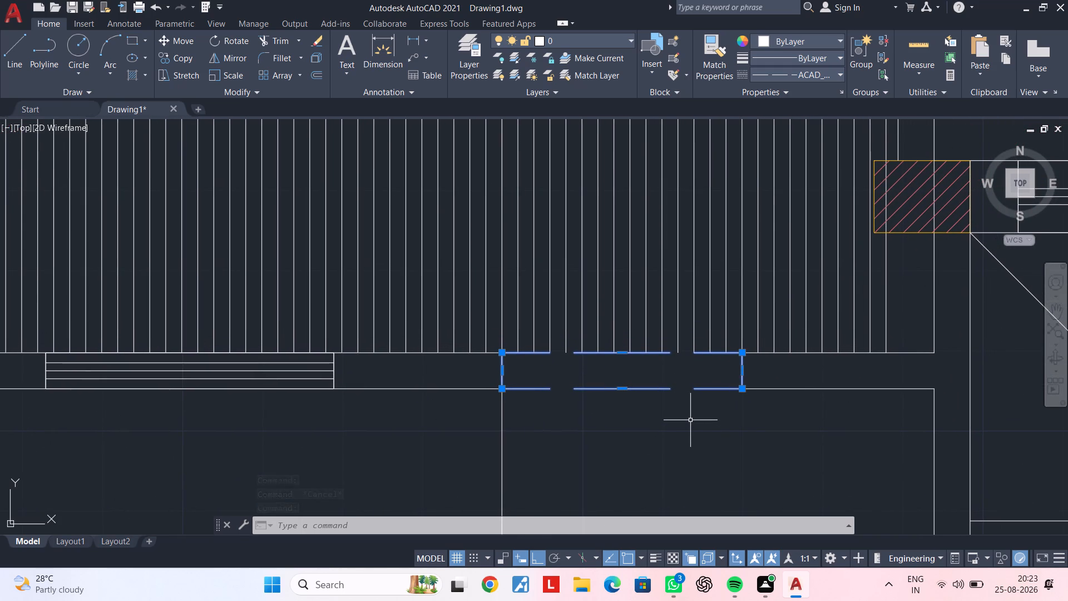
key("Escape")
key("Escape")
scroll(714, 418, "down", 2)
middle_click_drag(716, 415, 718, 306)
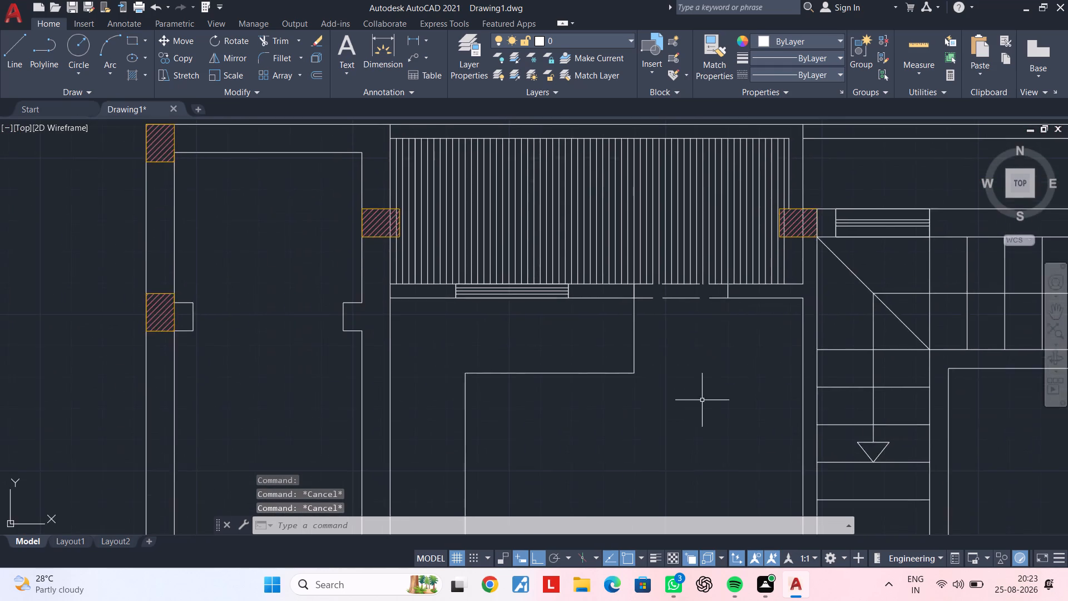
middle_click_drag(702, 400, 717, 347)
key("Escape")
middle_click_drag(723, 345, 749, 279)
scroll(714, 404, "down", 1)
middle_click_drag(714, 404, 672, 447)
middle_click_drag(679, 339, 642, 418)
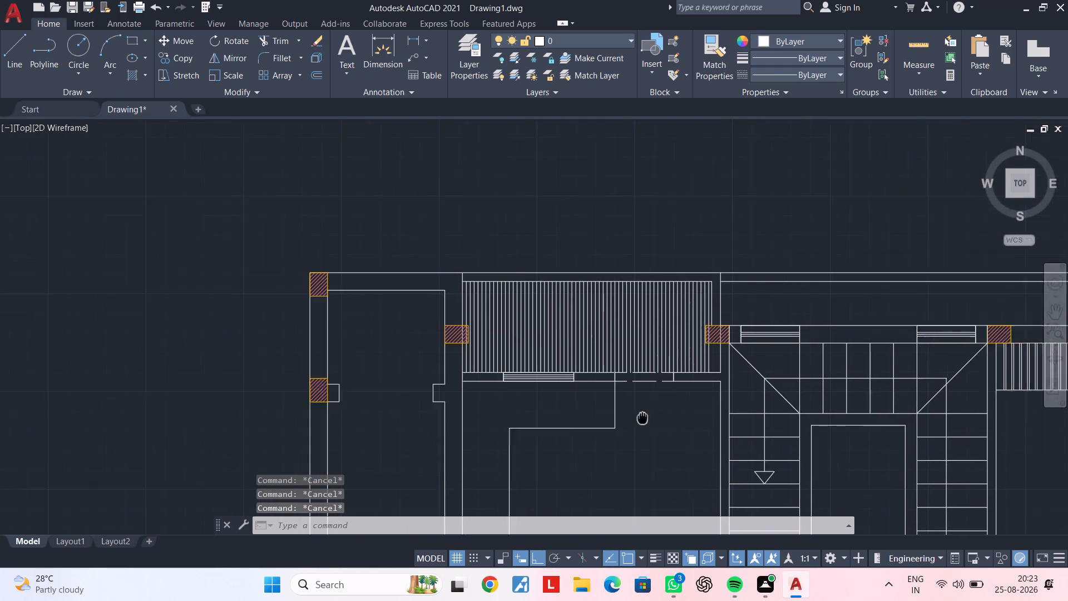
middle_click_drag(642, 418, 630, 432)
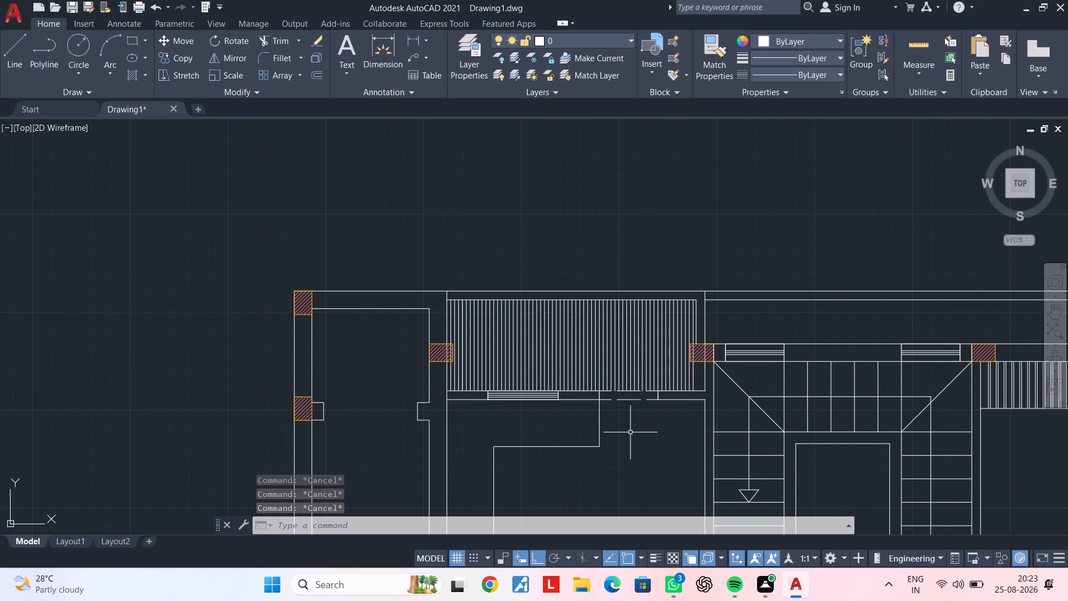
key("Escape")
key("Escape")
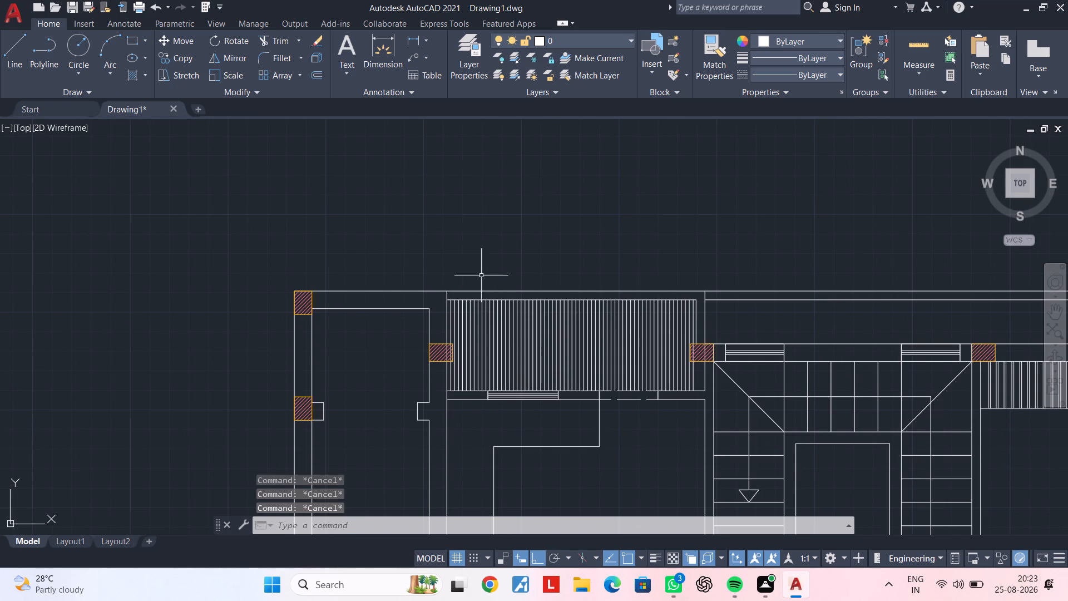
Trim away the northern outer wall line between the northwest corner column and the west edge of the lined space.
scroll(477, 272, "up", 2)
middle_click_drag(507, 274, 540, 274)
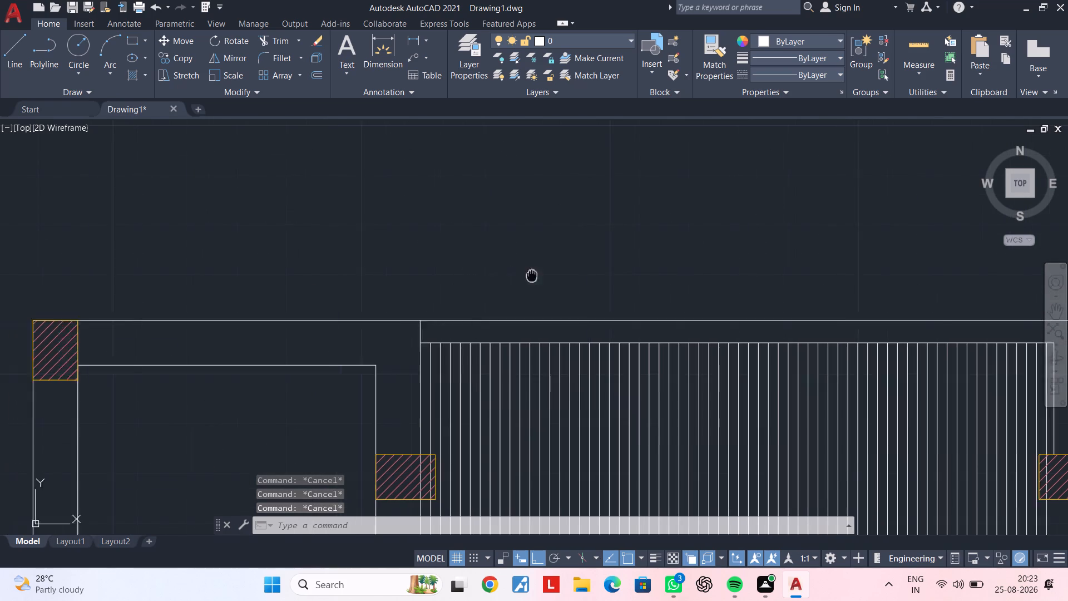
key("Escape")
middle_click_drag(540, 274, 587, 273)
scroll(587, 273, "up", 1)
type("tr")
key("space")
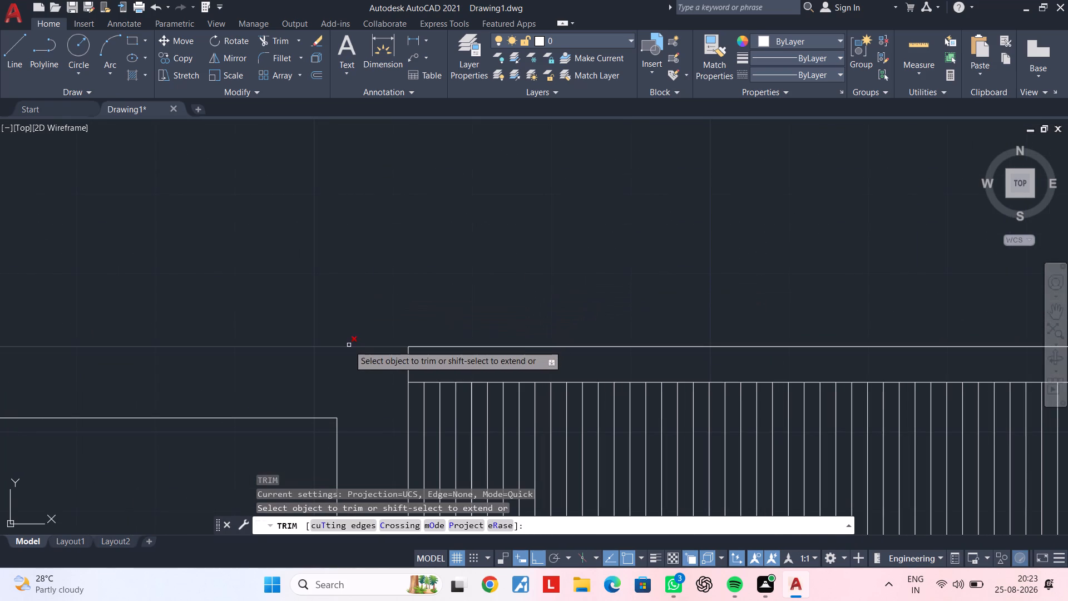
left_click(349, 345)
scroll(367, 312, "down", 2)
middle_click_drag(386, 304, 533, 289)
key("Escape")
Draw a separate 6'-6" line from the lined space's northwest outer corner west to the corner column's outer corner.
scroll(533, 289, "up", 1)
key("Escape")
key("l")
key("space")
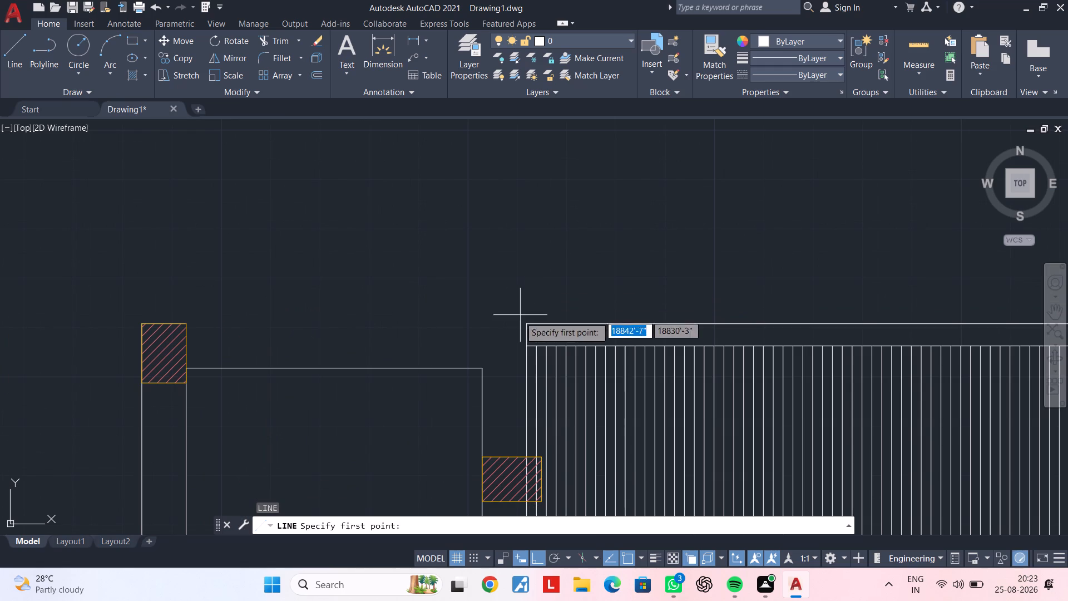
left_click(526, 324)
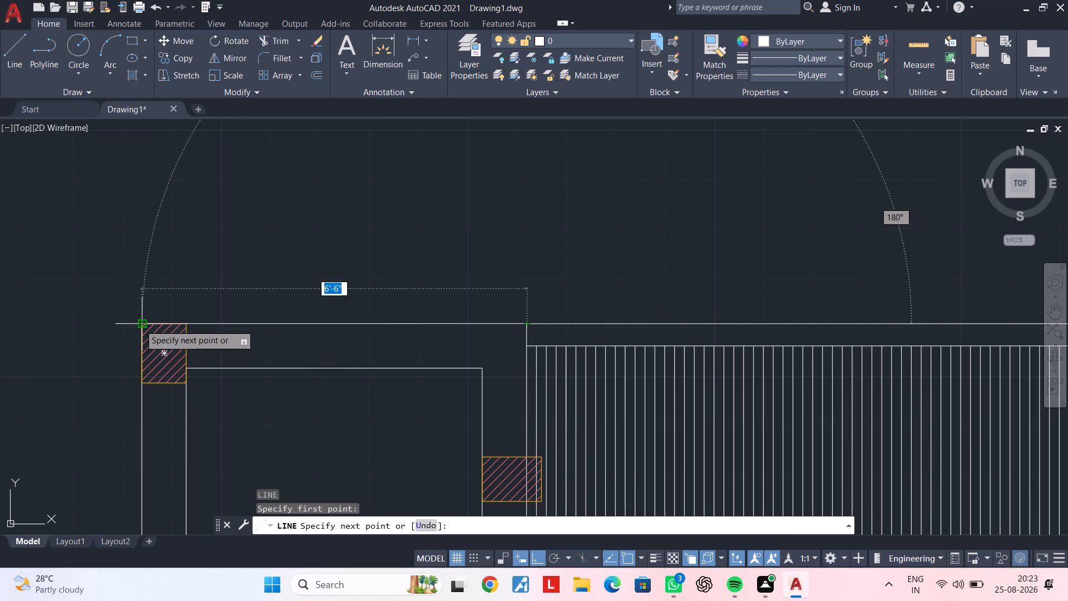
left_click(140, 324)
key("Escape")
key("Escape")
scroll(515, 307, "down", 1)
middle_click_drag(511, 306, 299, 301)
key("Escape")
key("Escape")
key("Escape")
key("Escape")
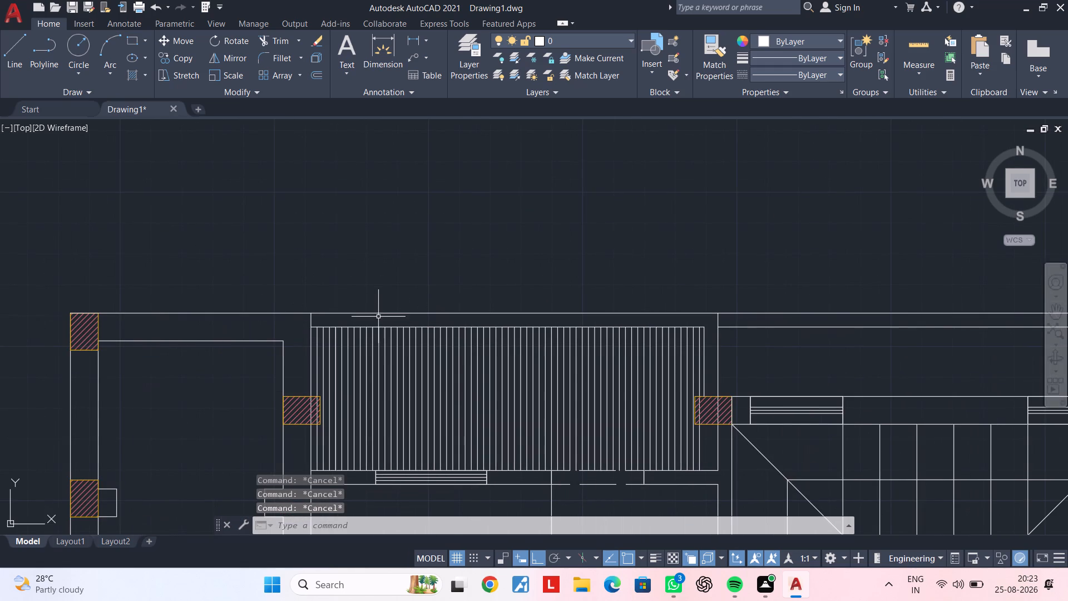
key("Escape")
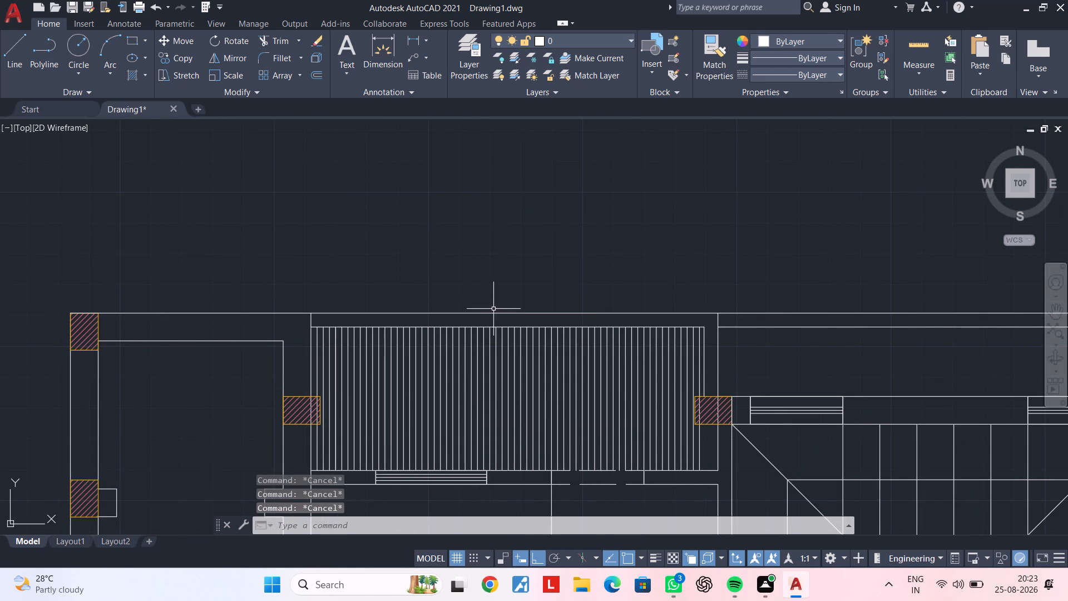
Assign the ACAD_ISO02W100 linetype to the outer and inner boundary lines on the north and east sides of the lined space.
left_click(492, 312)
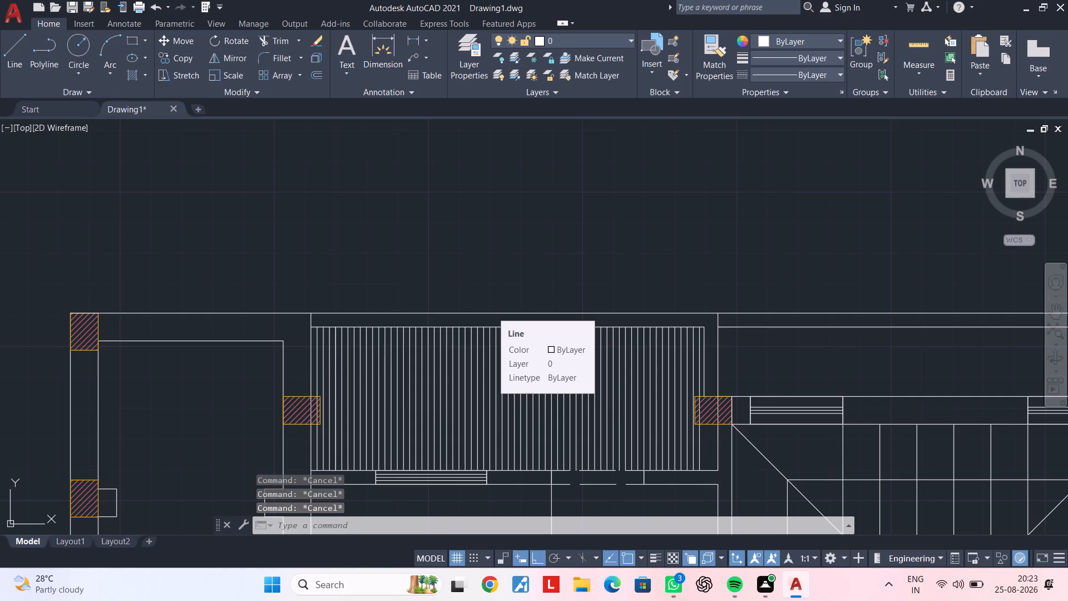
scroll(799, 322, "up", 3)
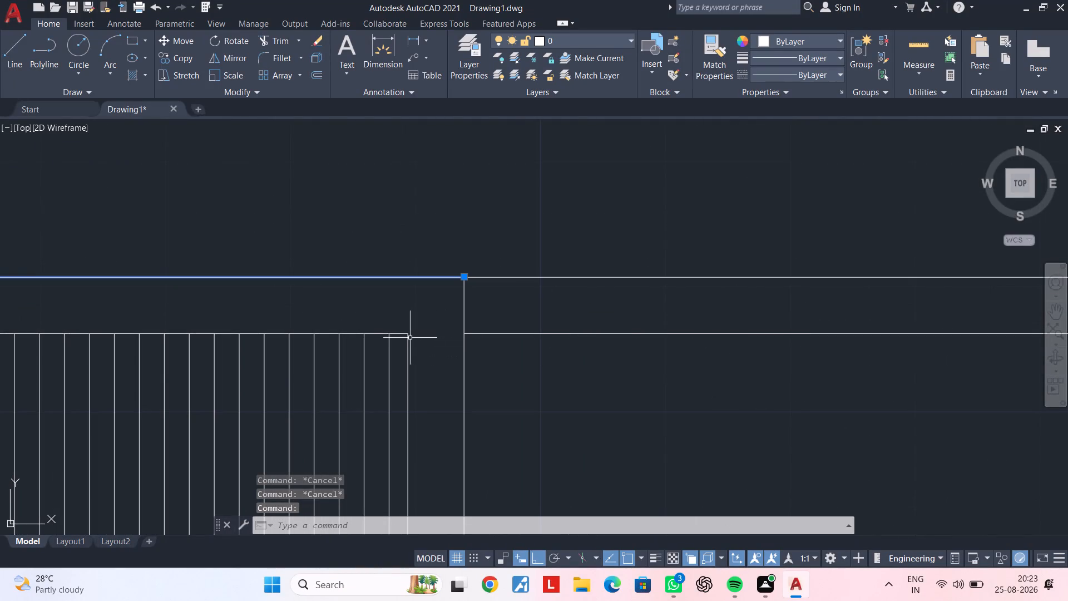
left_click(404, 334)
left_click(408, 344)
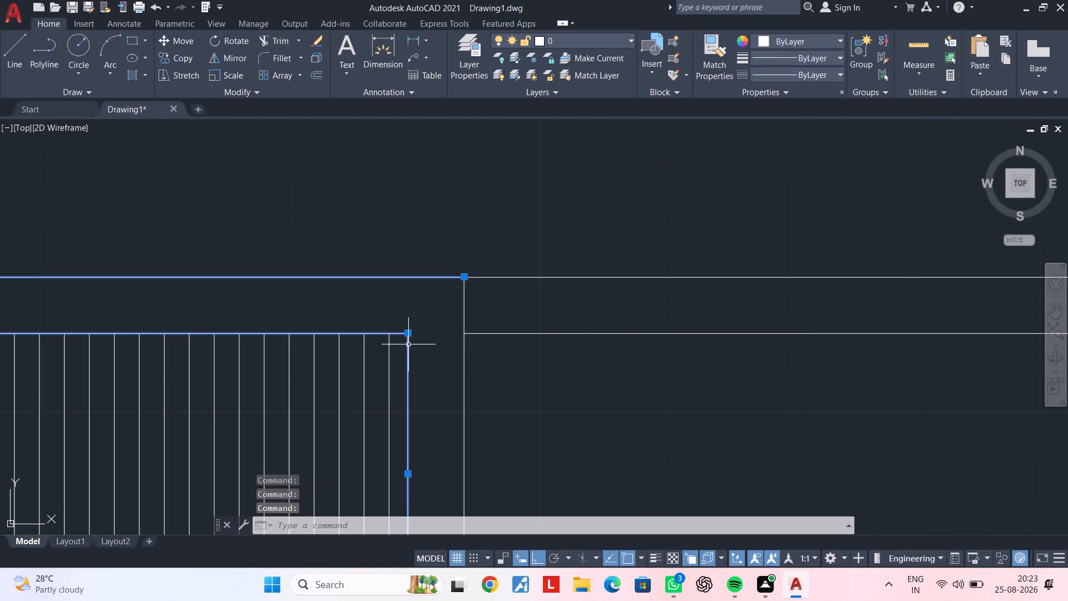
left_click(465, 343)
scroll(437, 341, "down", 3)
middle_click_drag(445, 334, 570, 279)
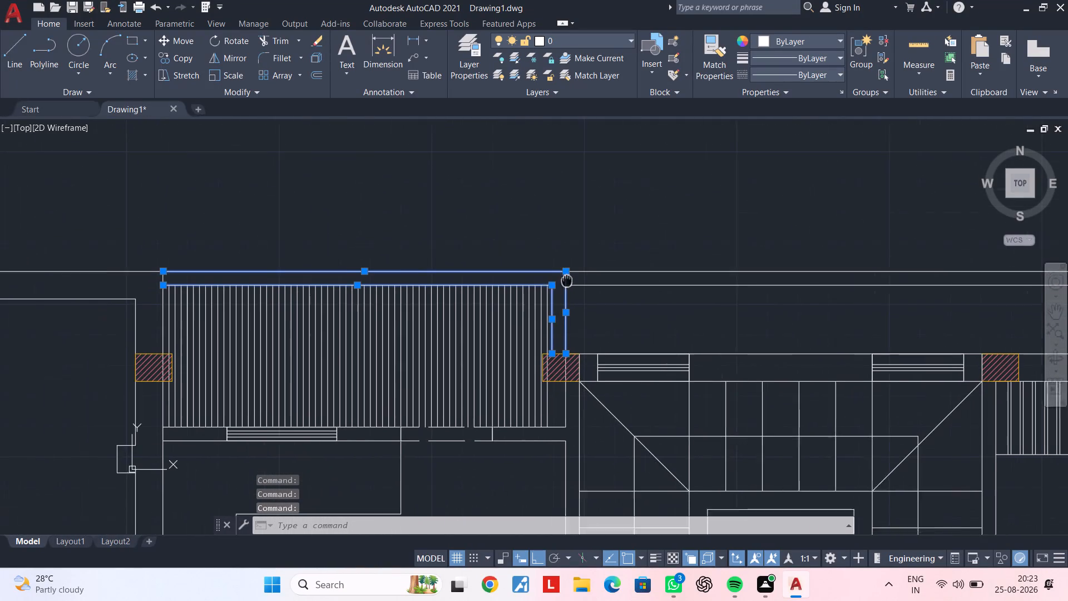
middle_click_drag(570, 279, 587, 278)
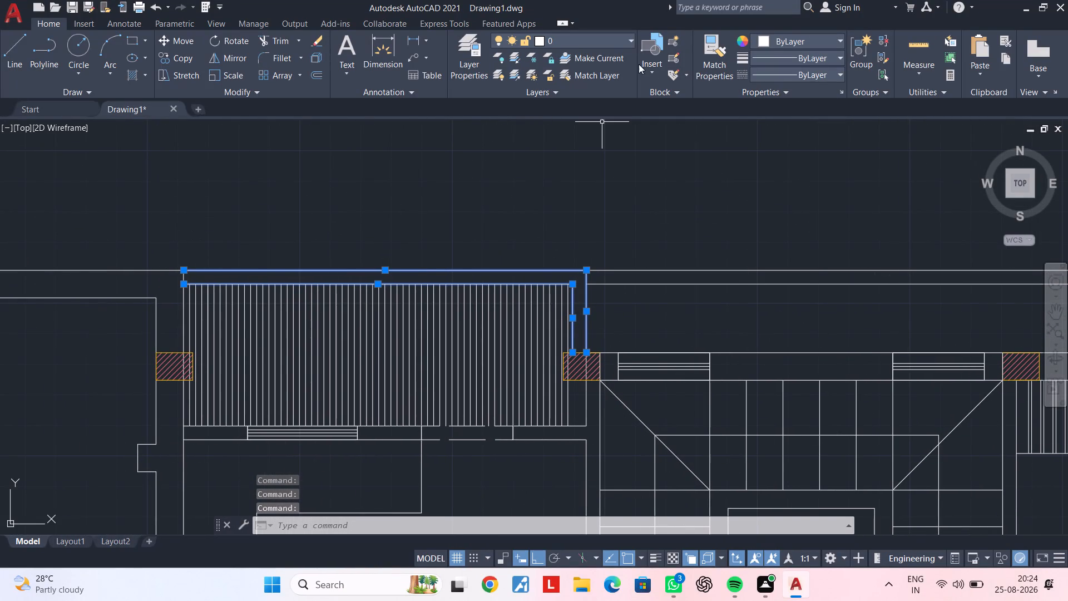
left_click(819, 75)
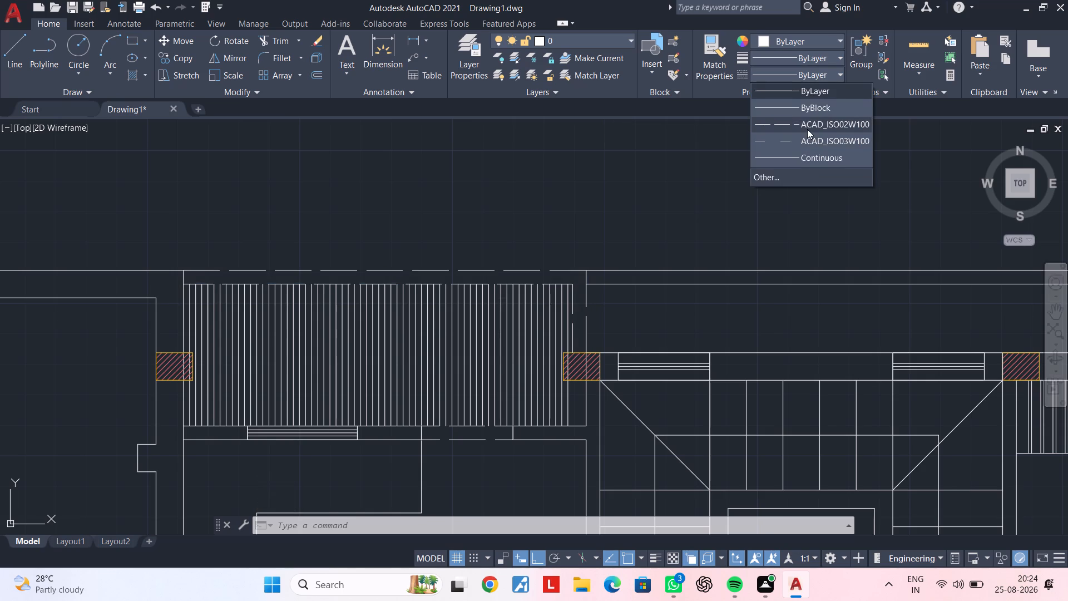
left_click(807, 129)
key("Escape")
key("Escape")
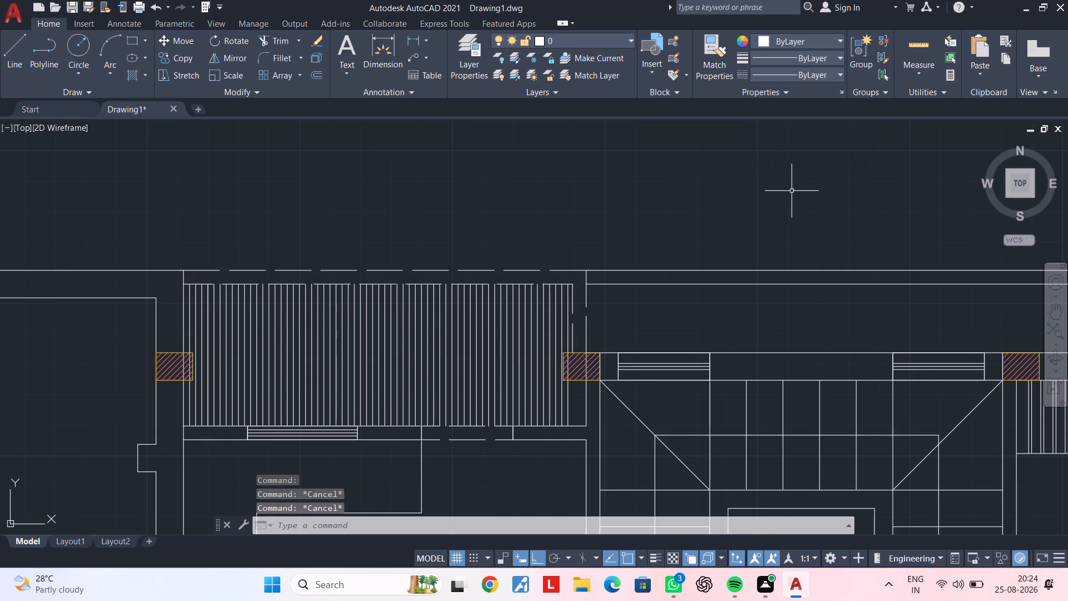
Examine the dashed boundary of the lined space and the neighbouring outer wall lines above the staircase.
middle_click_drag(787, 213, 690, 195)
key("Escape")
middle_click_drag(729, 196, 607, 181)
scroll(604, 230, "down", 2)
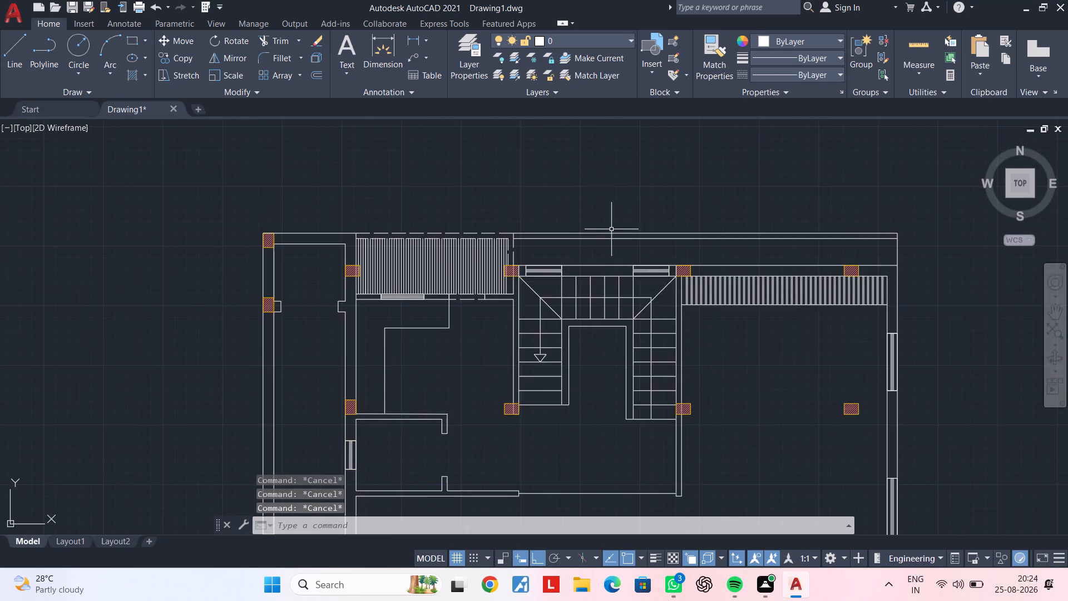
middle_click_drag(614, 229, 523, 222)
scroll(503, 242, "up", 2)
middle_click_drag(492, 242, 809, 244)
middle_click_drag(749, 244, 626, 257)
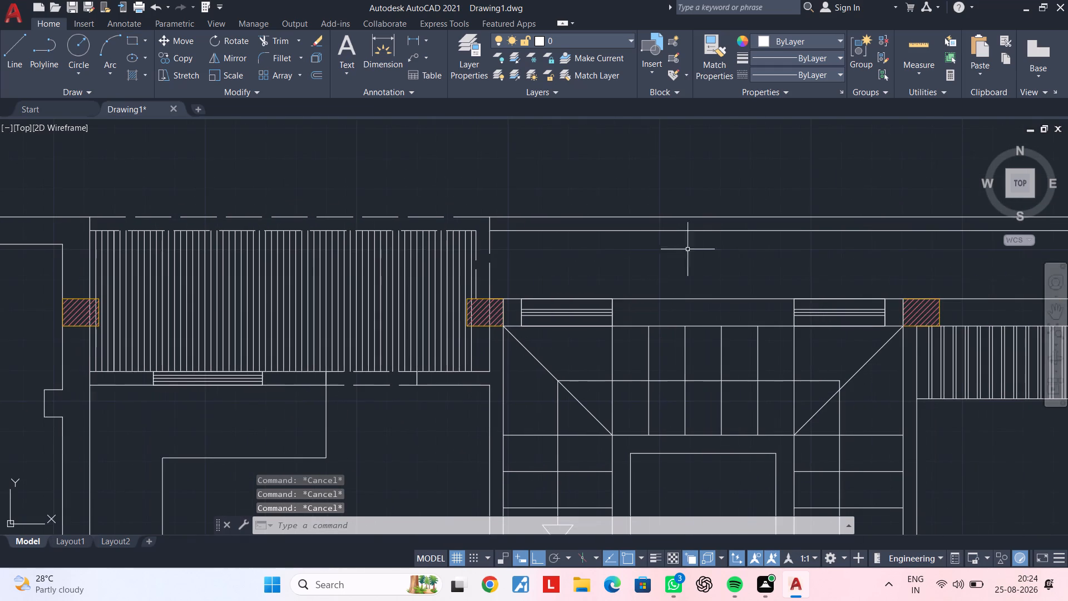
middle_click_drag(706, 247, 662, 260)
middle_click_drag(386, 228, 473, 214)
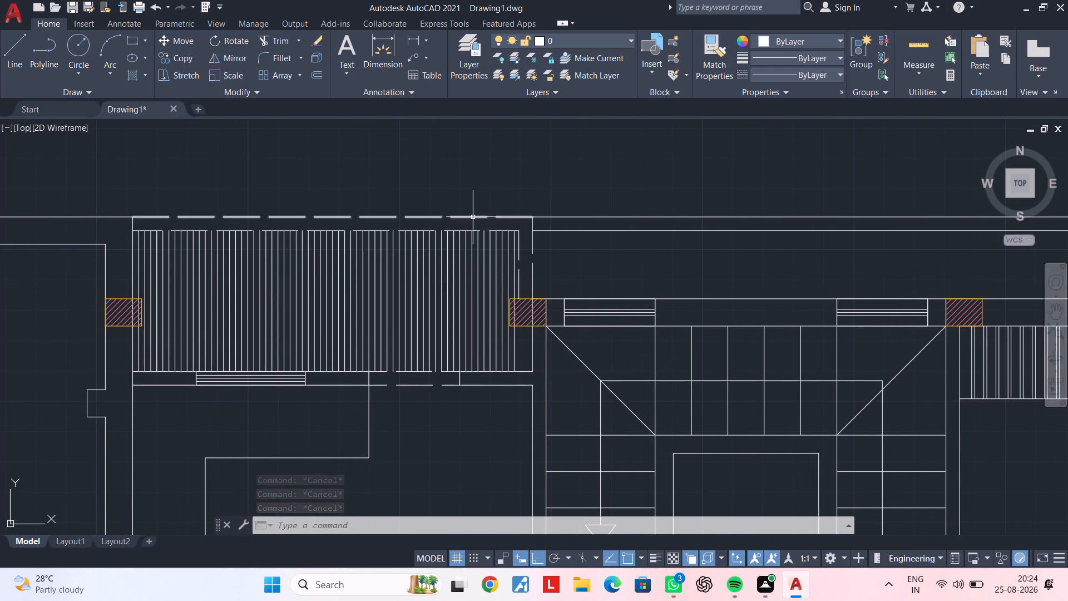
Change the colour of the lined space's four dashed north and east boundary lines to index blue.
left_click(473, 217)
scroll(474, 225, "up", 2)
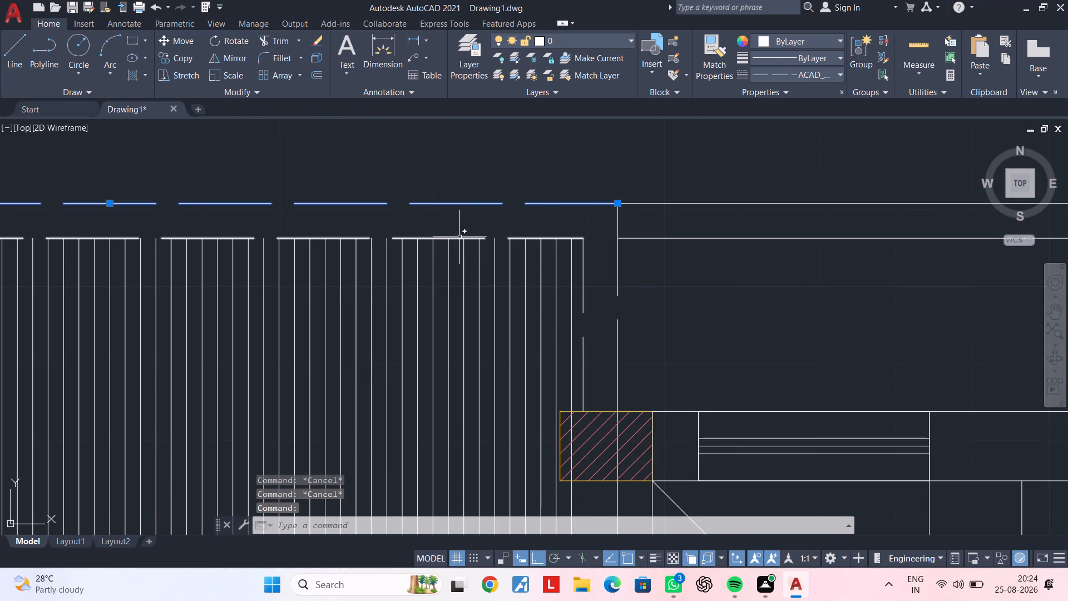
left_click(459, 237)
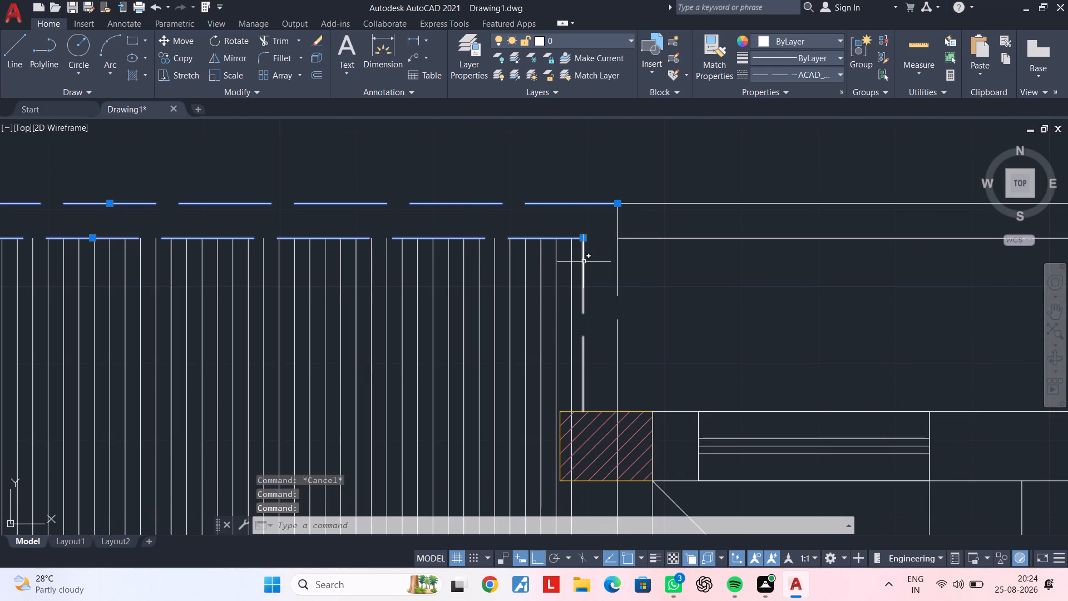
left_click(584, 262)
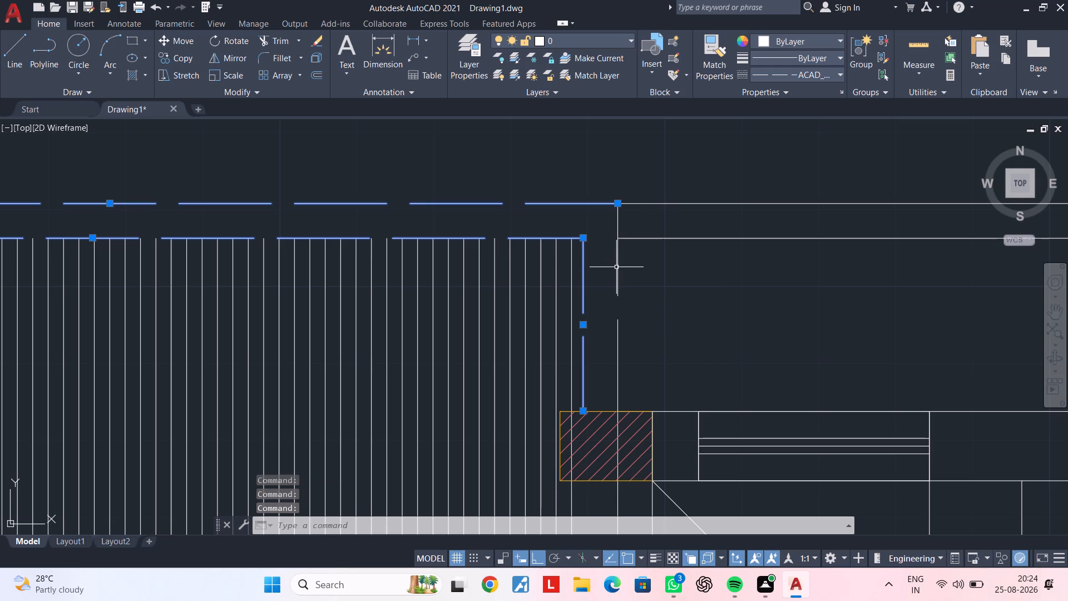
left_click(617, 267)
middle_click_drag(713, 264, 629, 285)
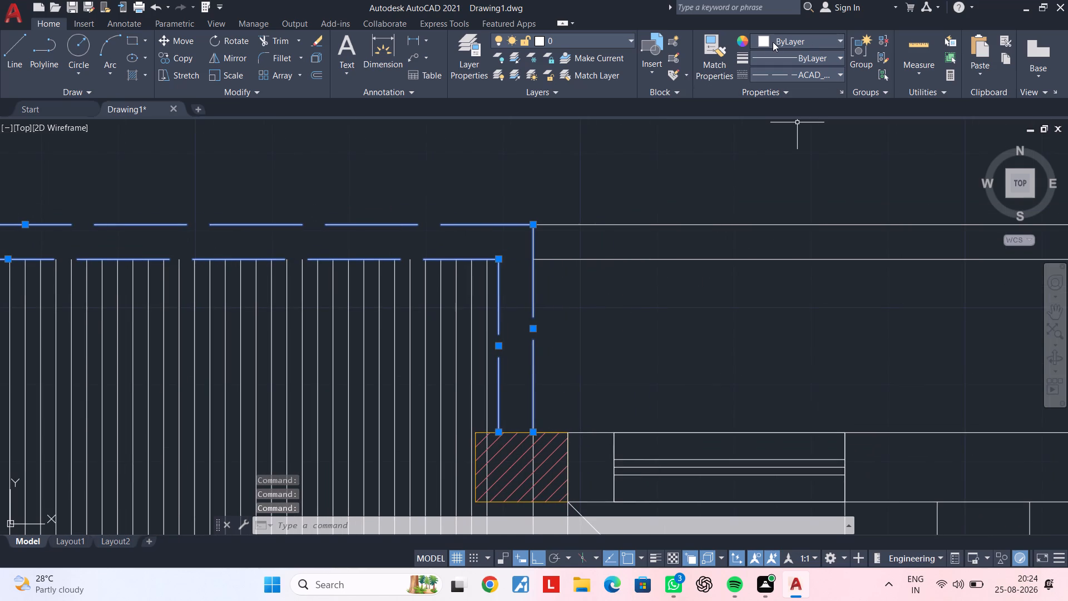
left_click(762, 41)
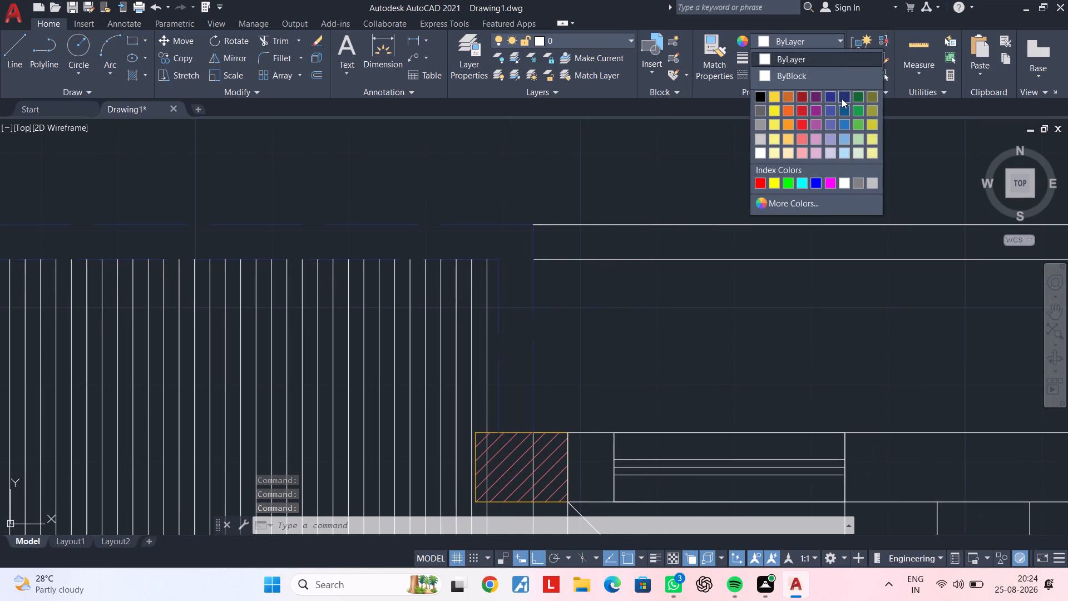
left_click(815, 183)
key("Escape")
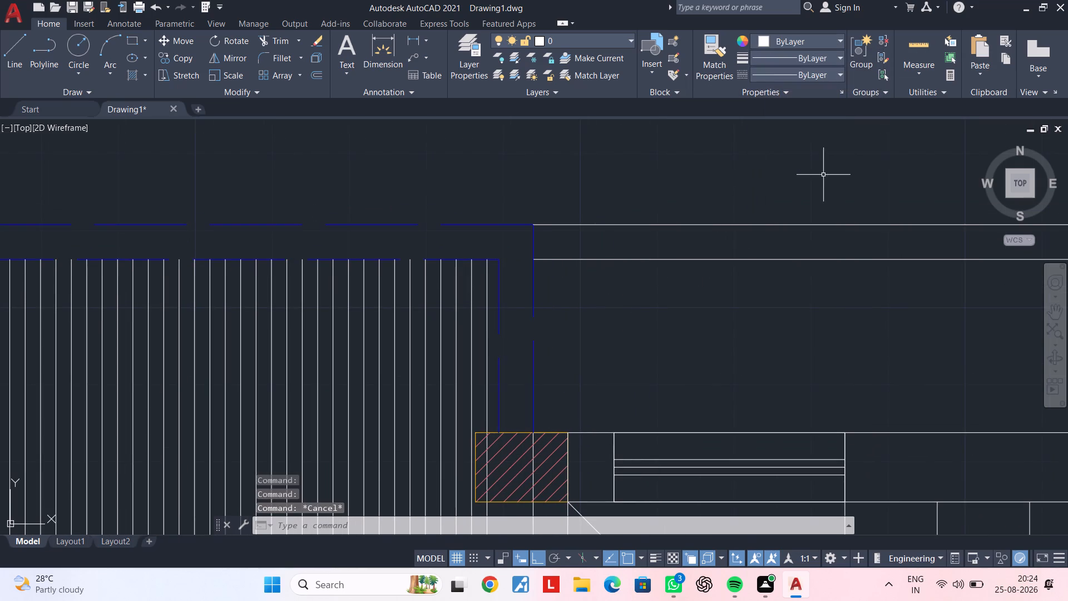
Examine the lined northern space, the staircase surroundings and the rooms along the west side of the plan.
scroll(813, 225, "down", 3)
middle_click_drag(804, 252, 703, 250)
key("Escape")
middle_click_drag(740, 260, 601, 241)
key("Escape")
middle_click_drag(610, 242, 510, 237)
key("Escape")
scroll(702, 239, "down", 1)
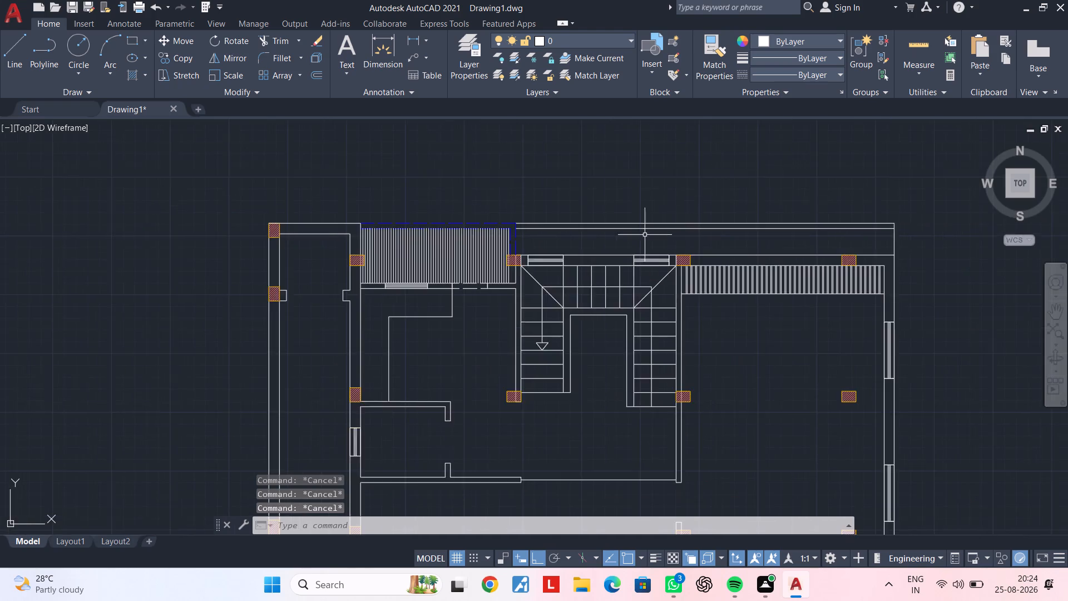
middle_click_drag(636, 235, 773, 210)
key("Escape")
middle_click_drag(723, 238, 739, 208)
key("Escape")
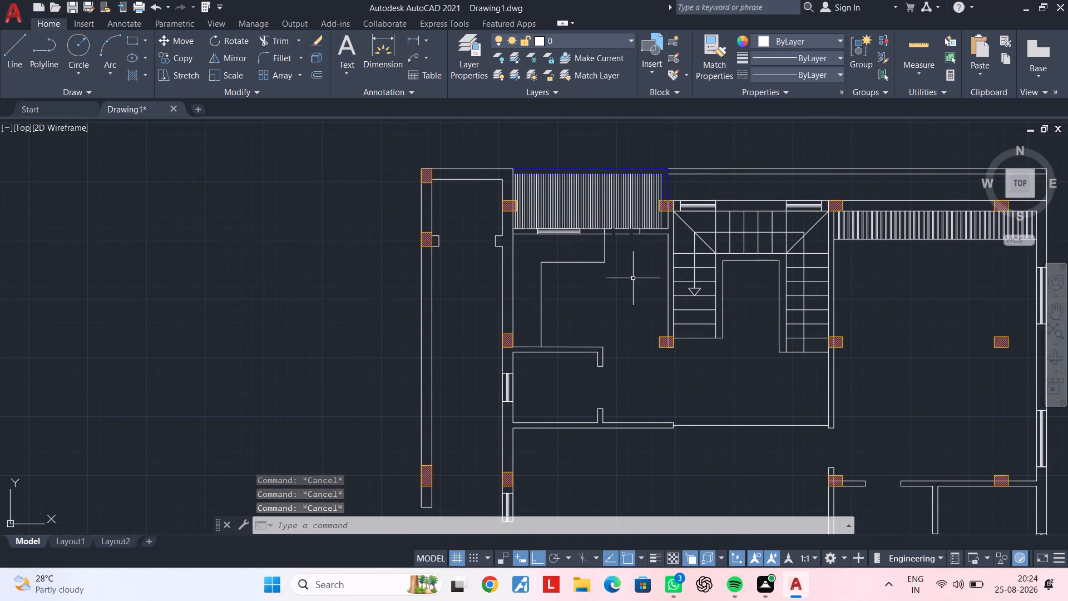
middle_click_drag(633, 278, 651, 255)
scroll(599, 203, "up", 2)
scroll(600, 208, "down", 1)
middle_click_drag(605, 235, 598, 349)
scroll(488, 294, "up", 2)
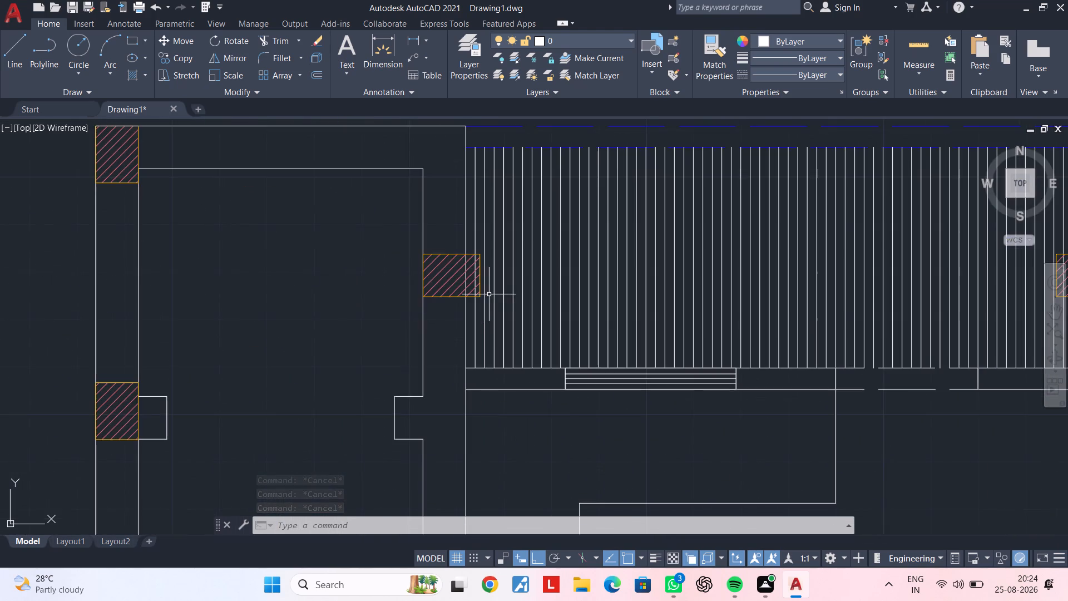
scroll(495, 293, "down", 2)
middle_click_drag(592, 290, 519, 248)
key("Escape")
key("Escape")
middle_click_drag(621, 321, 607, 245)
key("Escape")
scroll(616, 312, "down", 1)
middle_click_drag(616, 312, 609, 302)
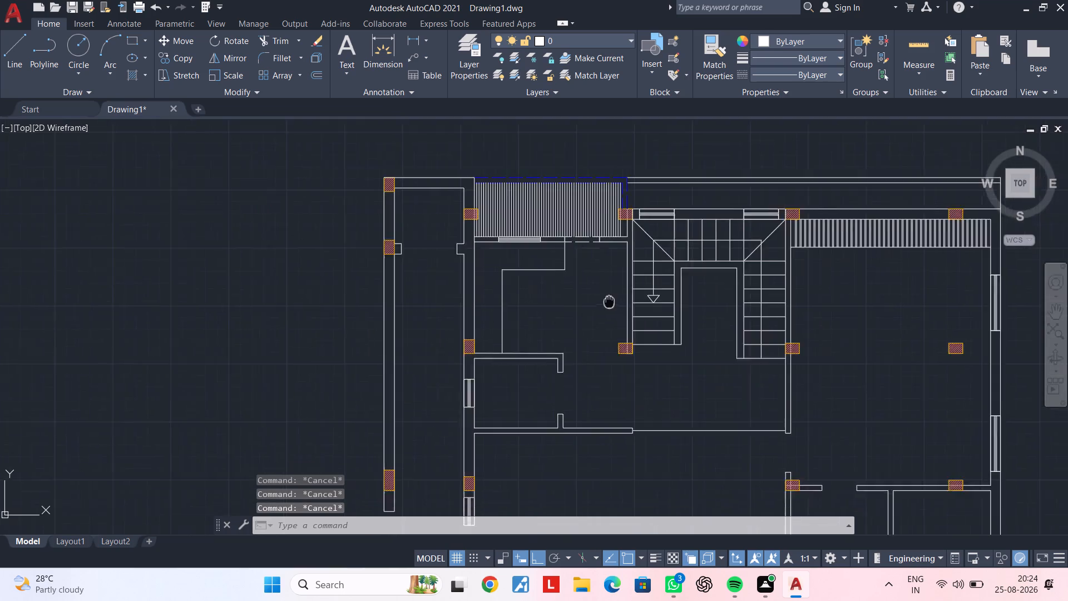
middle_click_drag(609, 302, 579, 267)
key("Escape")
Draw a rectangle corner to corner across the opening in the east wall of the small room southwest of the staircase.
middle_click_drag(551, 316, 621, 278)
key("Escape")
middle_click_drag(560, 321, 586, 291)
scroll(585, 289, "up", 2)
middle_click_drag(581, 285, 622, 264)
key("Escape")
key("Escape")
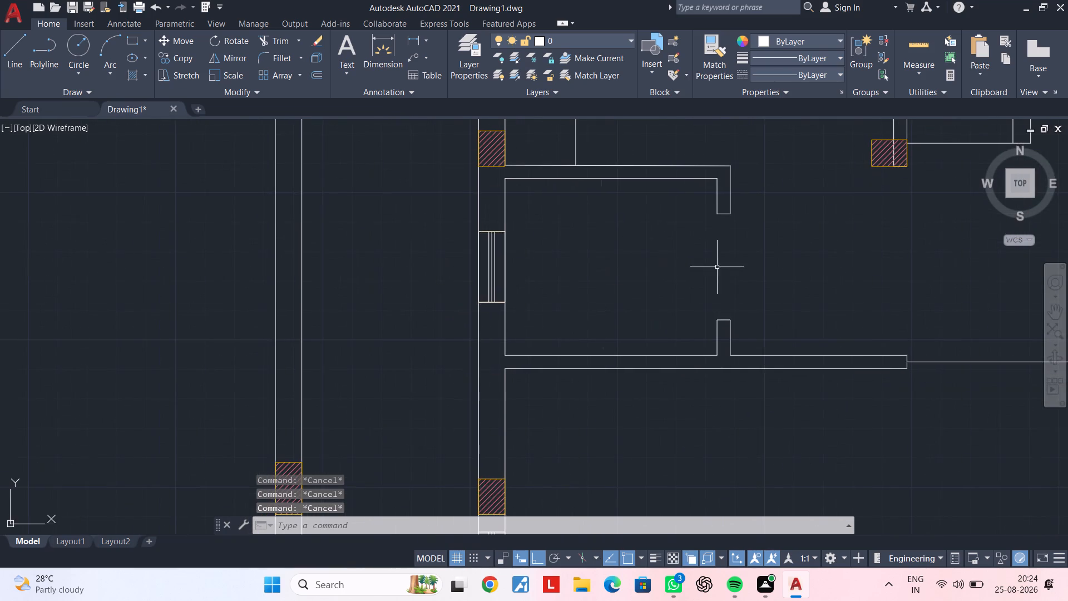
middle_click_drag(717, 267, 605, 270)
key("Escape")
key("Escape")
key("r")
type("ec")
key("space")
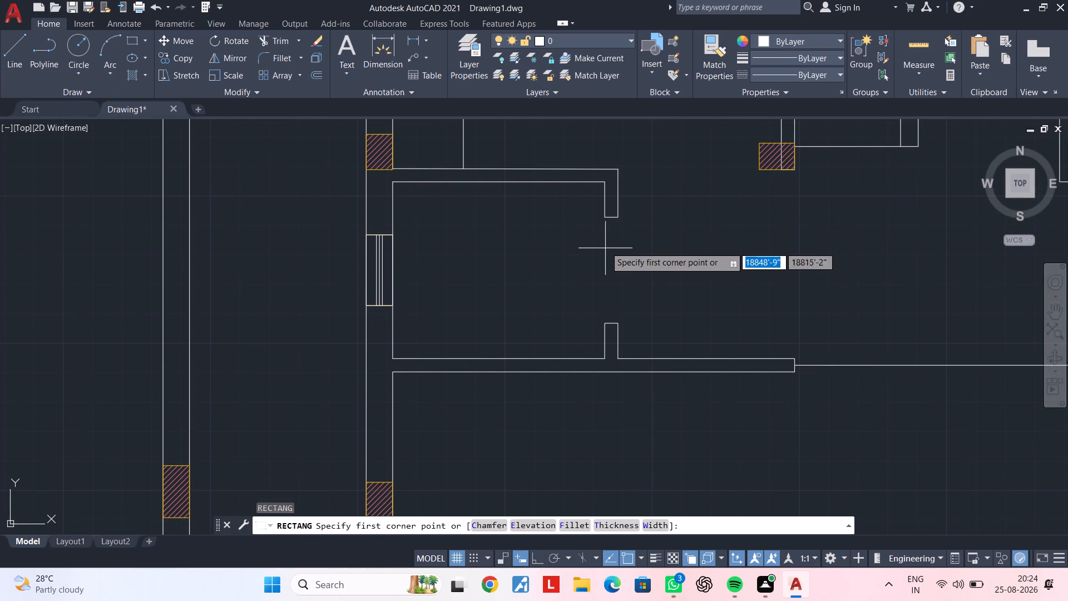
scroll(611, 223, "up", 1)
left_click(597, 210)
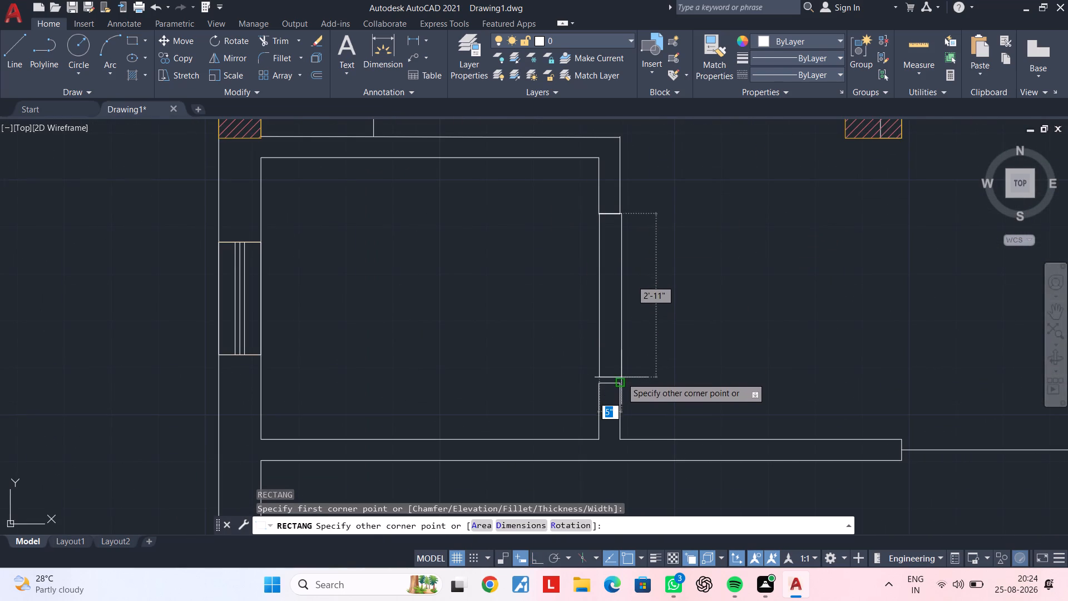
left_click(620, 382)
key("Escape")
Assign the ACAD_ISO02W100 linetype to the rectangle in the small room's east wall opening.
left_click_drag(659, 313, 648, 318)
left_click(538, 331)
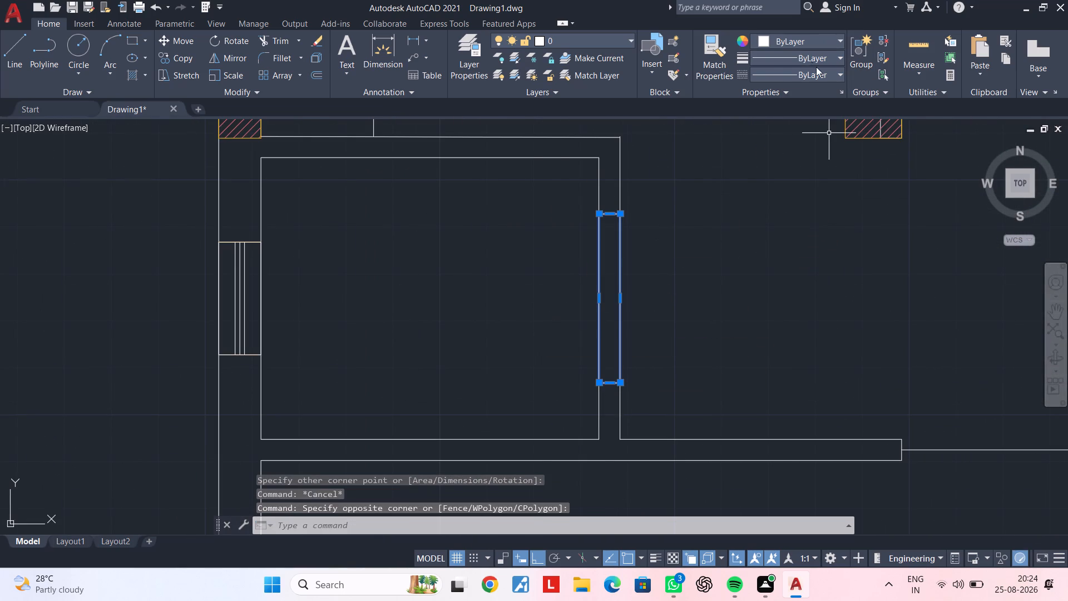
left_click(816, 72)
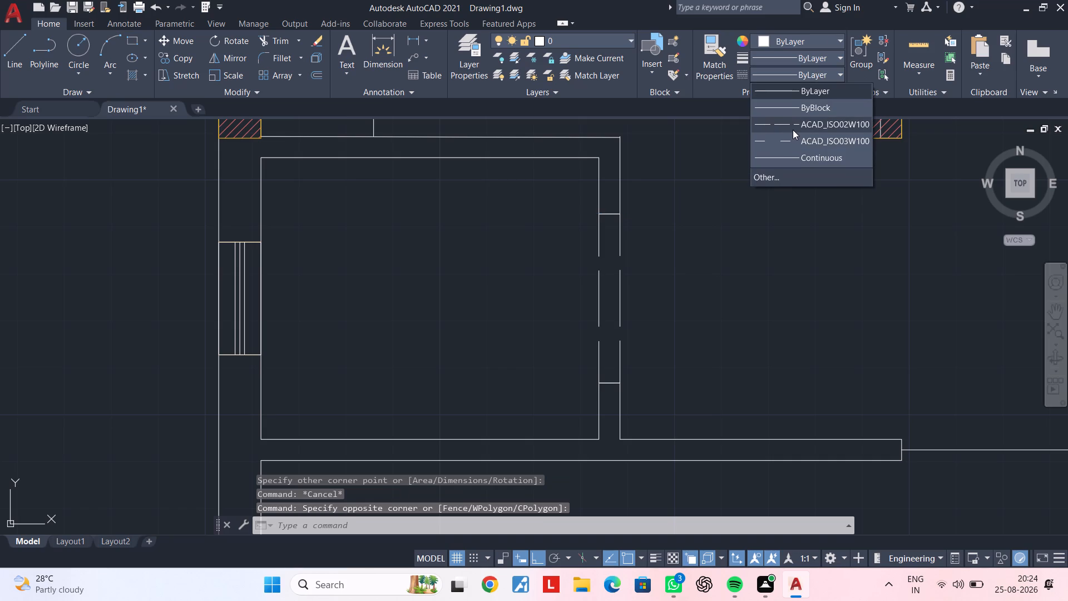
left_click(793, 130)
key("Escape")
Draw a rectangle about 1'-1" wide and 2'-8" tall inside the small room, just east of its west wall window.
middle_click_drag(746, 230, 833, 230)
middle_click_drag(620, 261, 716, 250)
key("Escape")
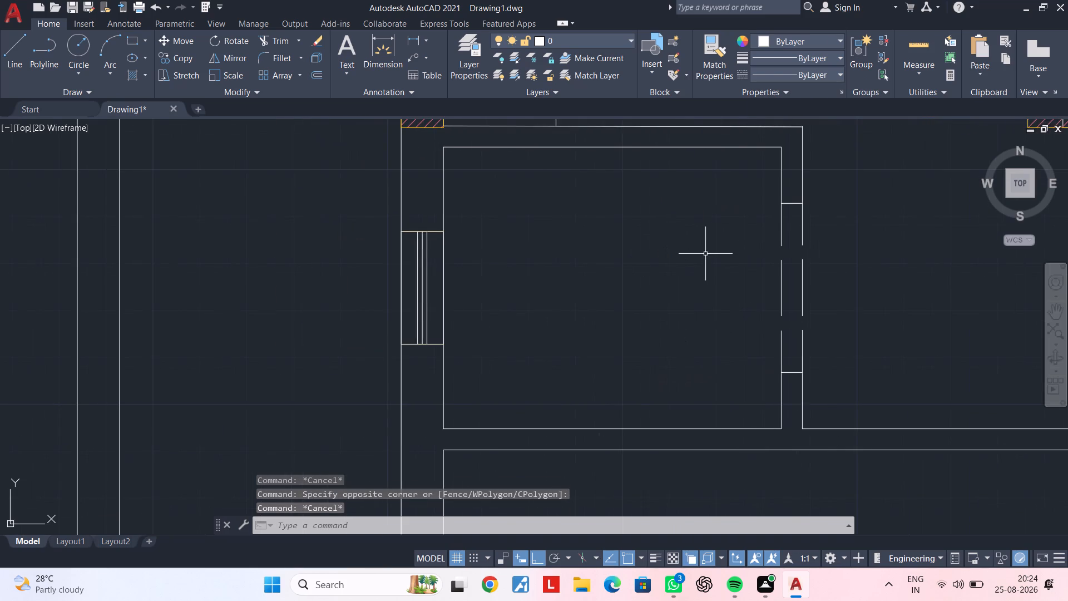
scroll(699, 254, "down", 1)
middle_click_drag(699, 254, 631, 266)
key("Escape")
key("Escape")
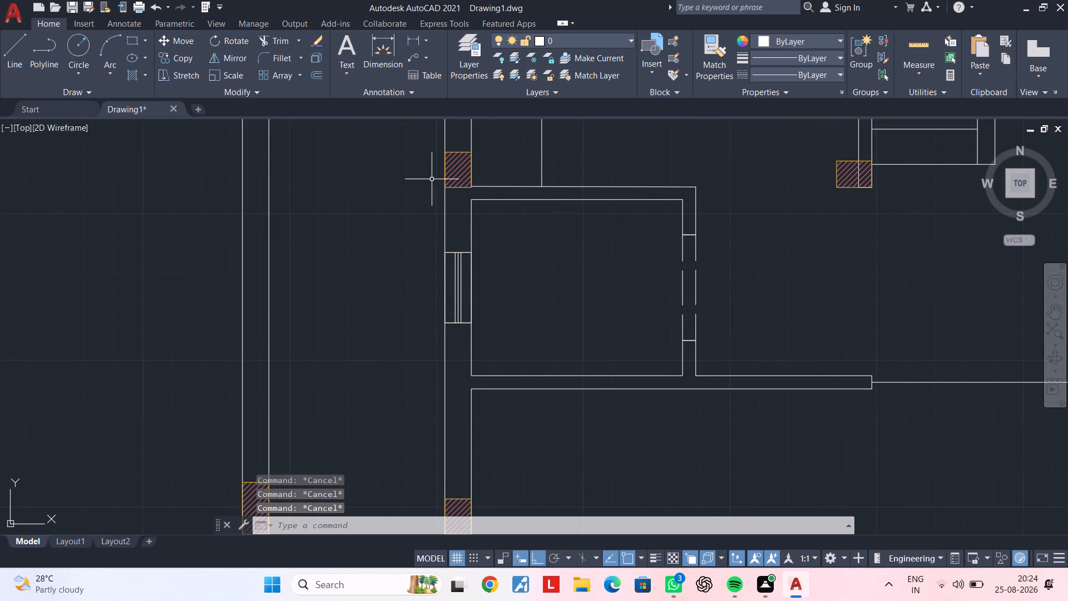
middle_click_drag(533, 280, 526, 299)
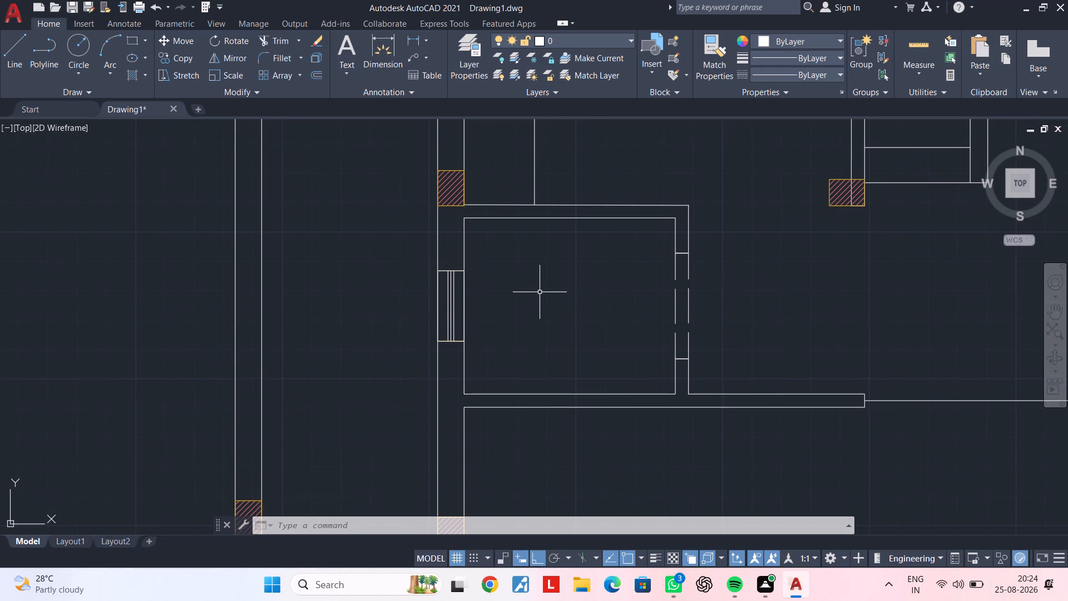
key("Escape")
key("Escape")
key("Escape")
middle_click_drag(474, 268, 502, 265)
key("Escape")
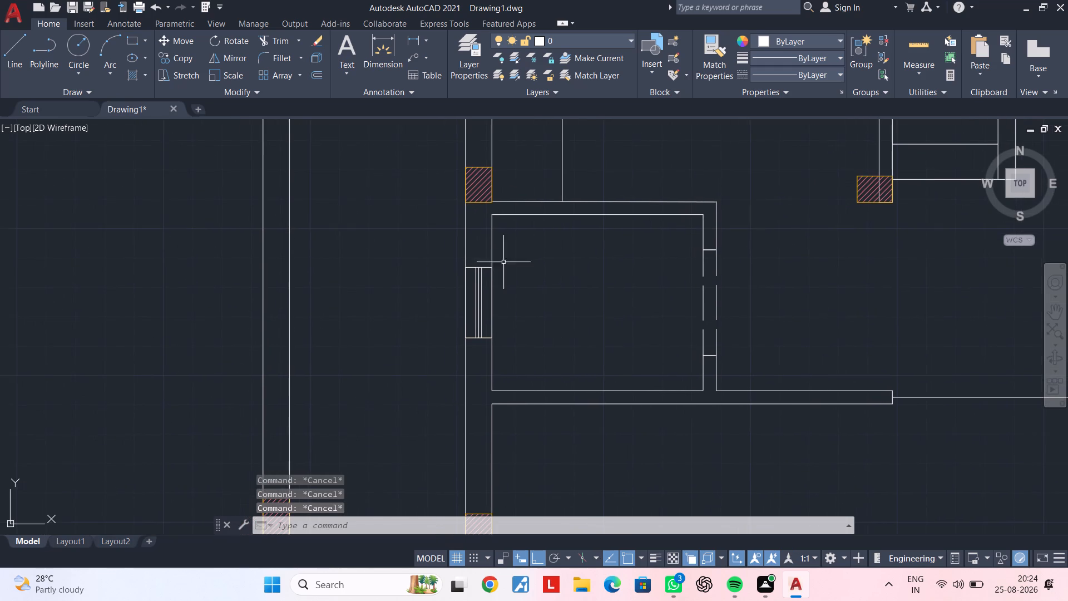
scroll(512, 273, "up", 1)
middle_click_drag(512, 273, 542, 259)
key("Escape")
key("r")
type("ec")
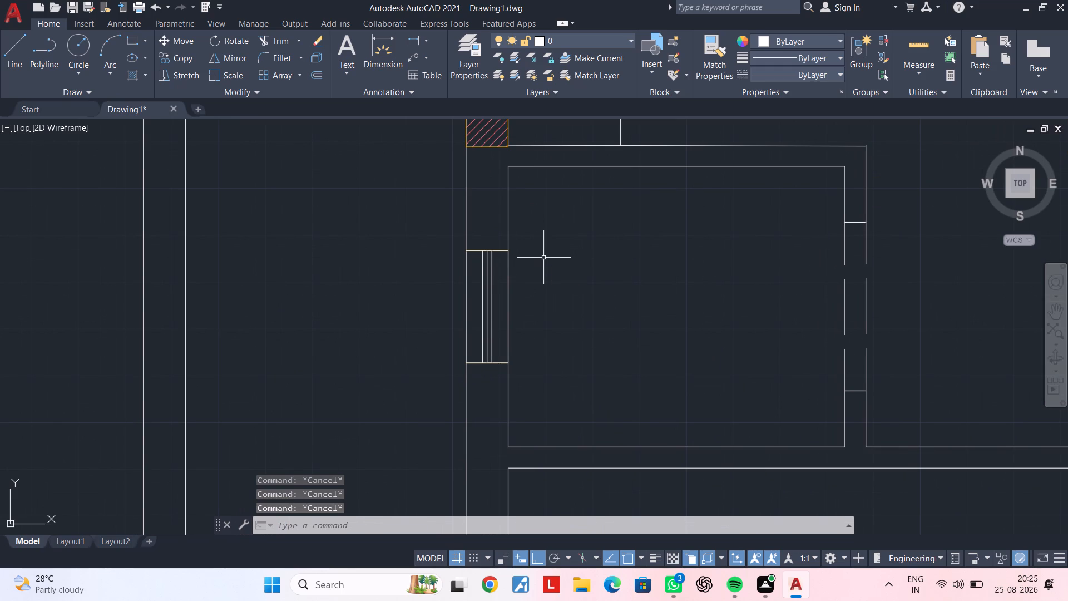
key("space")
left_click(526, 238)
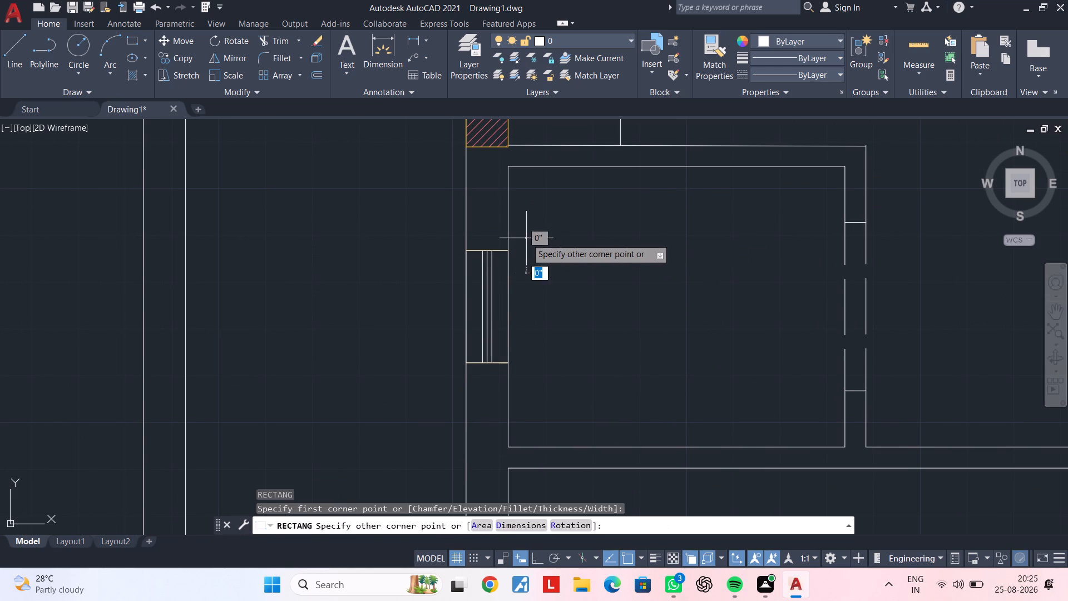
left_click(588, 388)
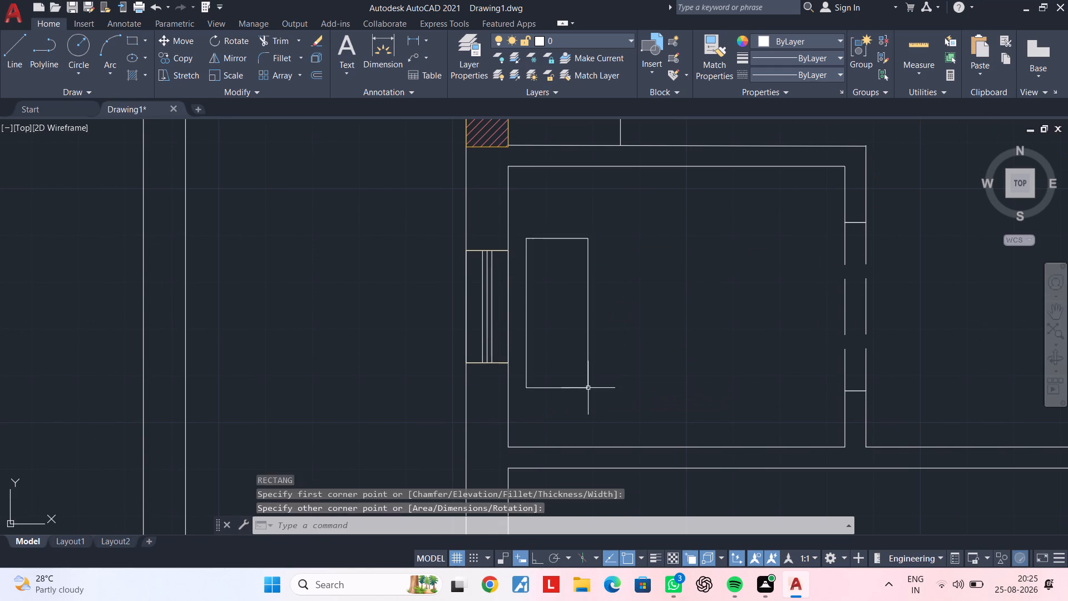
key("Escape")
key("Escape")
Offset the new rectangle inside the small room inward by 1".
middle_click_drag(546, 284, 551, 271)
key("Escape")
key("Escape")
key("Escape")
key("Escape")
key("Escape")
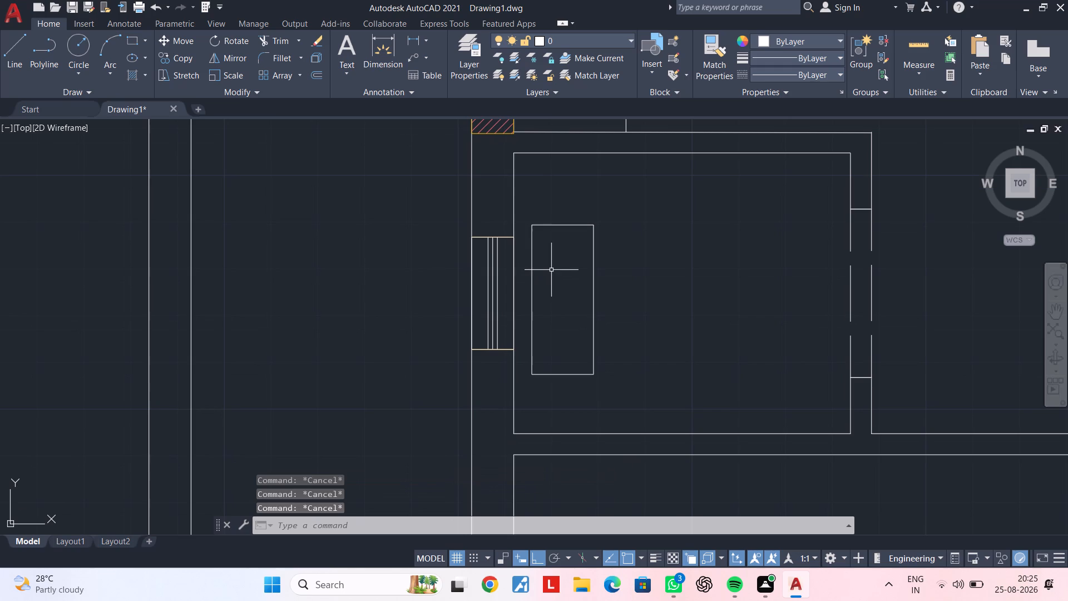
type("of 1\"")
key("Return")
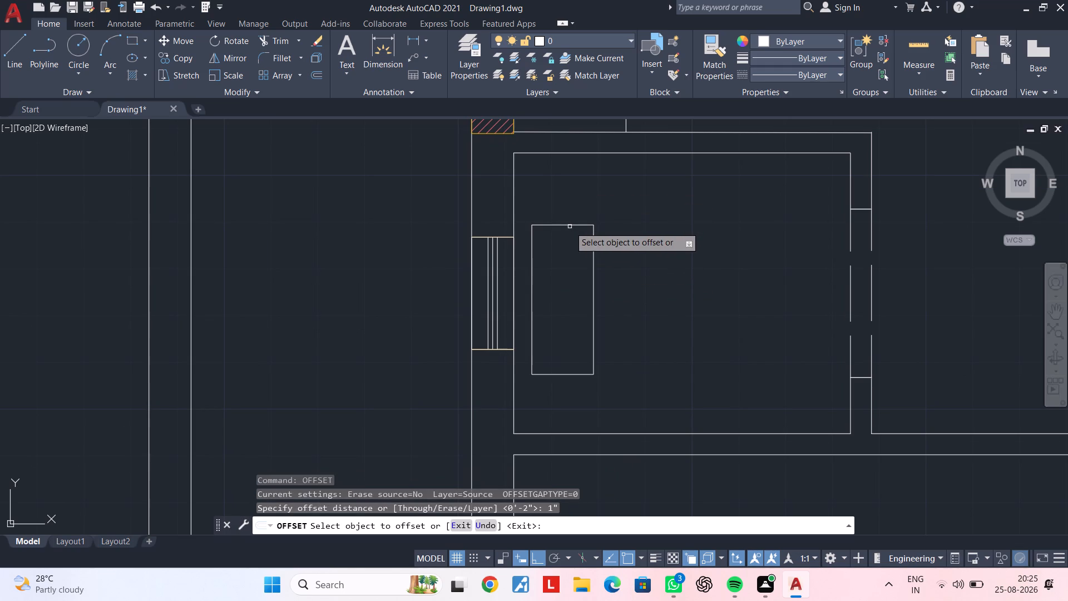
left_click(570, 225)
left_click(570, 272)
key("Escape")
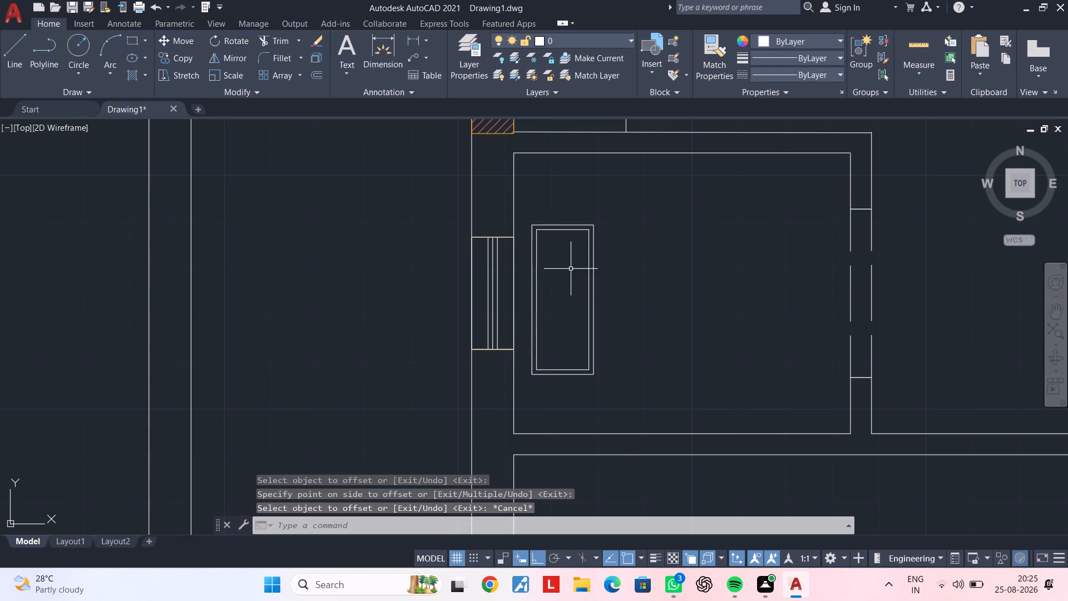
key("Escape")
Draw a 4" line east from about 3" inside the inner rectangle's west edge midpoint, continuing 2" south.
middle_click_drag(570, 265, 570, 262)
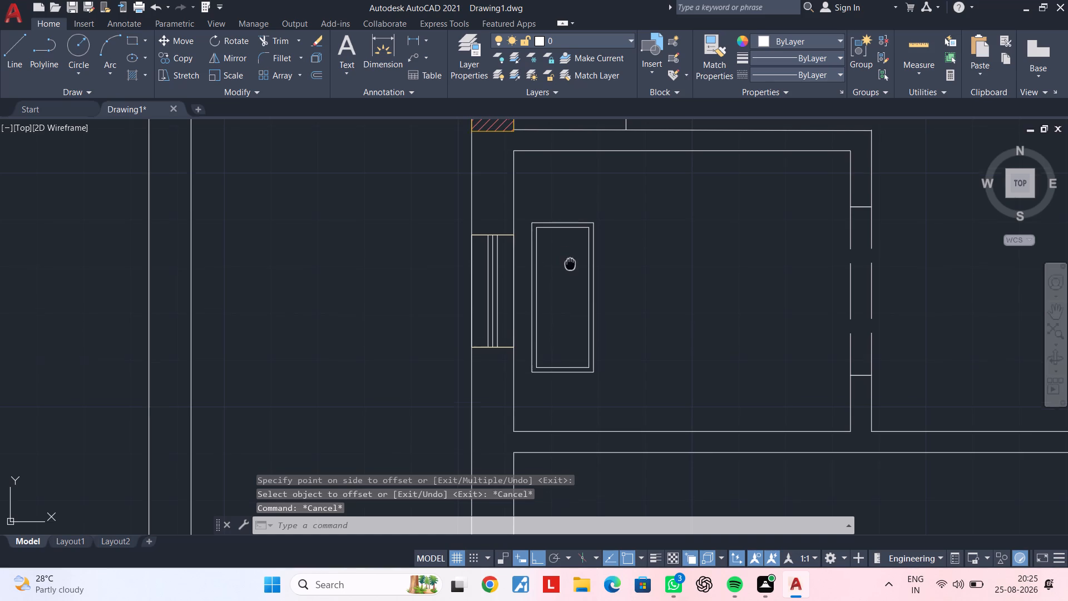
middle_click_drag(570, 262, 567, 238)
scroll(551, 254, "up", 2)
middle_click_drag(560, 253, 602, 244)
key("Escape")
middle_click_drag(600, 242, 575, 287)
key("Escape")
key("Escape")
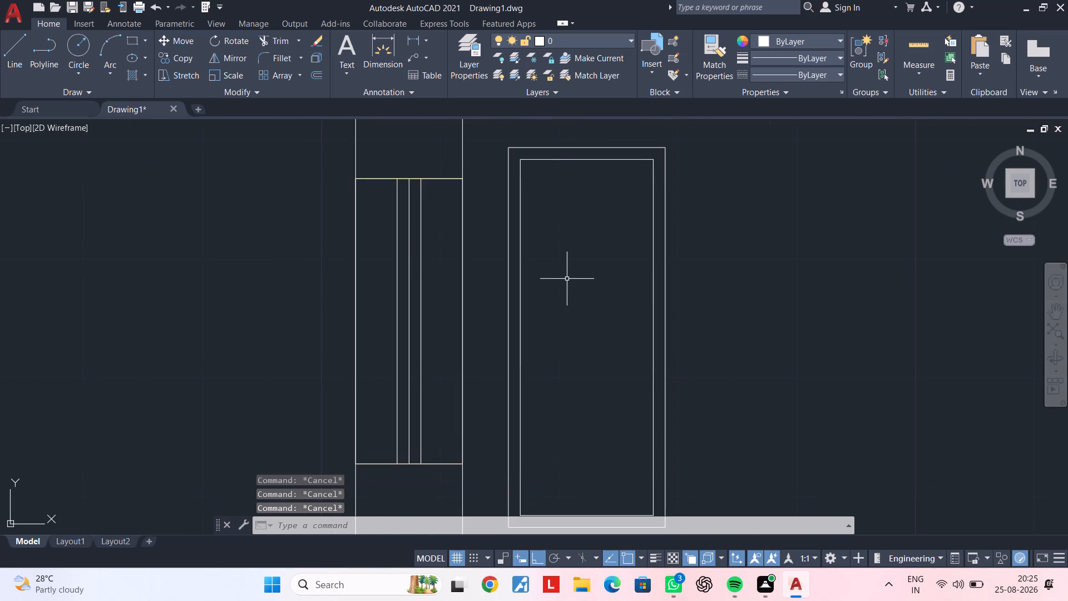
key("l")
key("space")
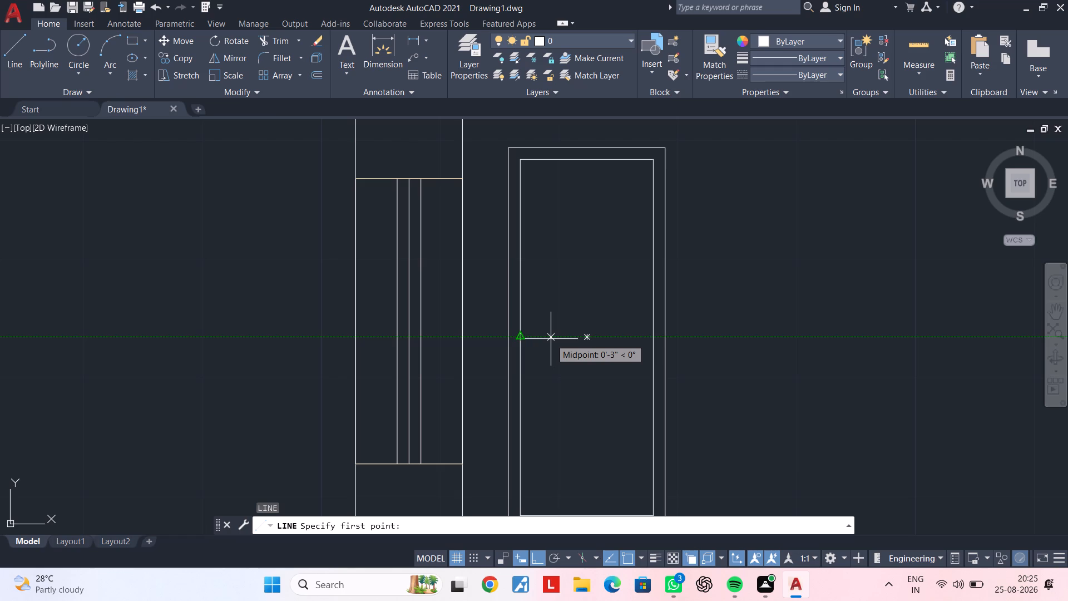
left_click(550, 339)
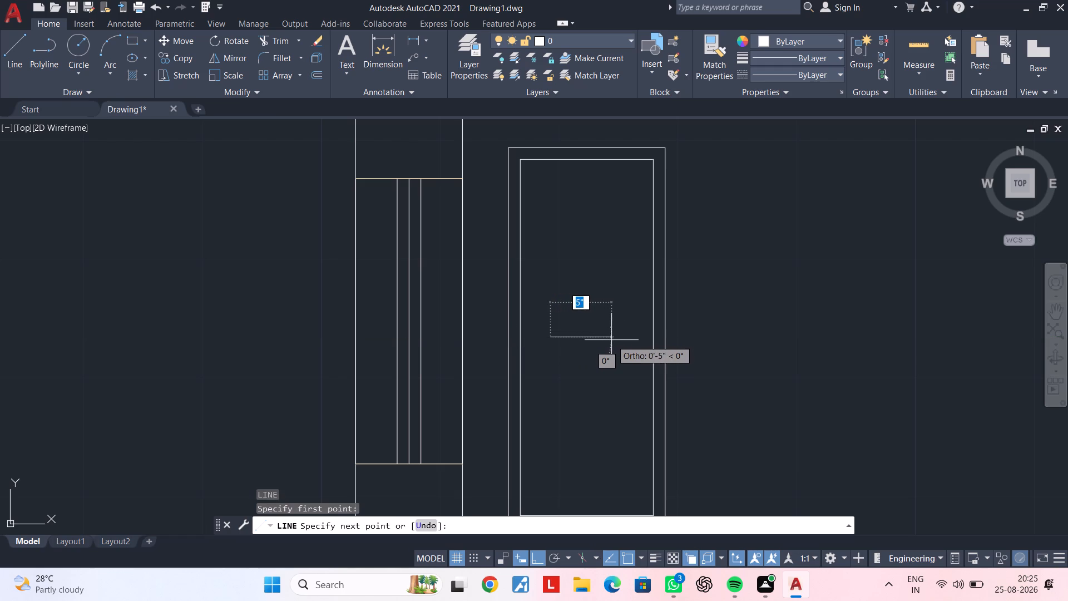
type("4\"")
key("Return")
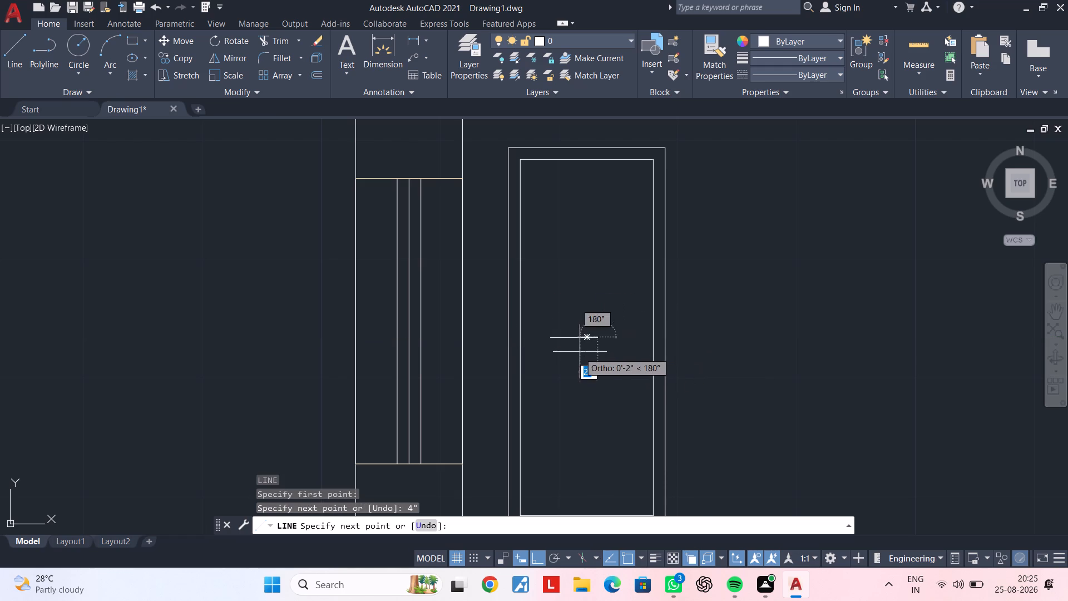
scroll(581, 350, "up", 3)
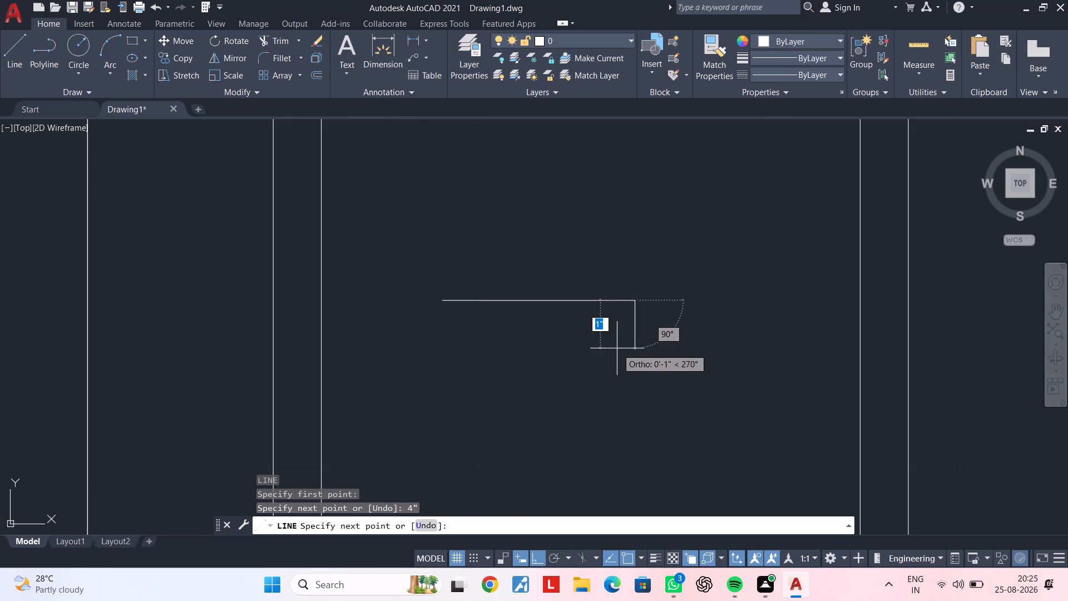
type("2\"")
key("Return")
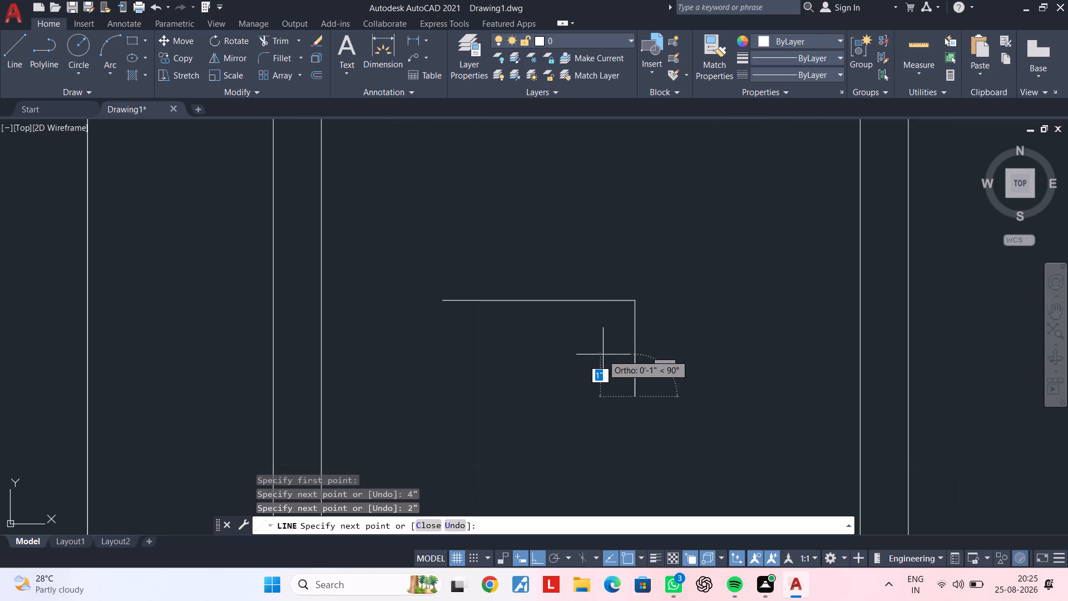
key("Escape")
key("Escape")
Draw a 2" line north from the west end of the 4" horizontal line inside the inner rectangle.
middle_click_drag(652, 325, 661, 325)
middle_click_drag(566, 330, 640, 330)
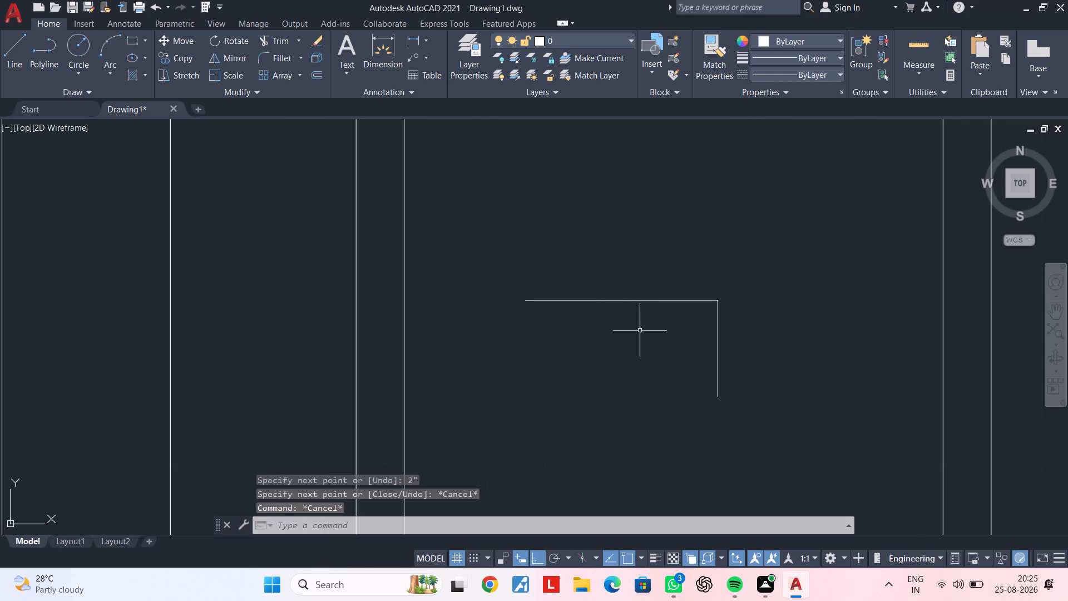
key("l")
key("space")
left_click(521, 301)
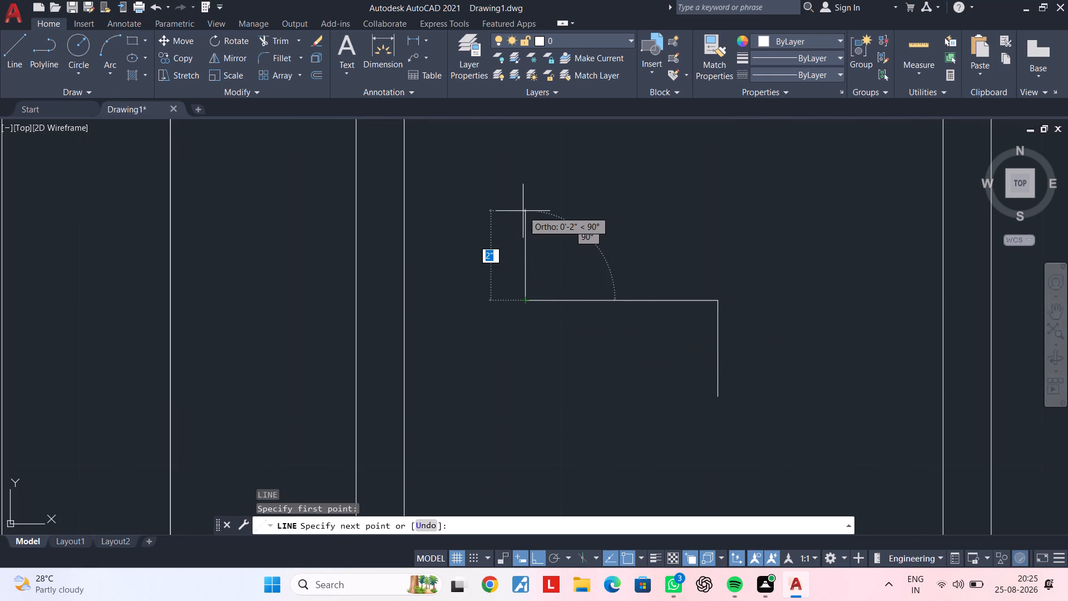
key("2")
key("shift+quotedbl")
key("Return")
key("Escape")
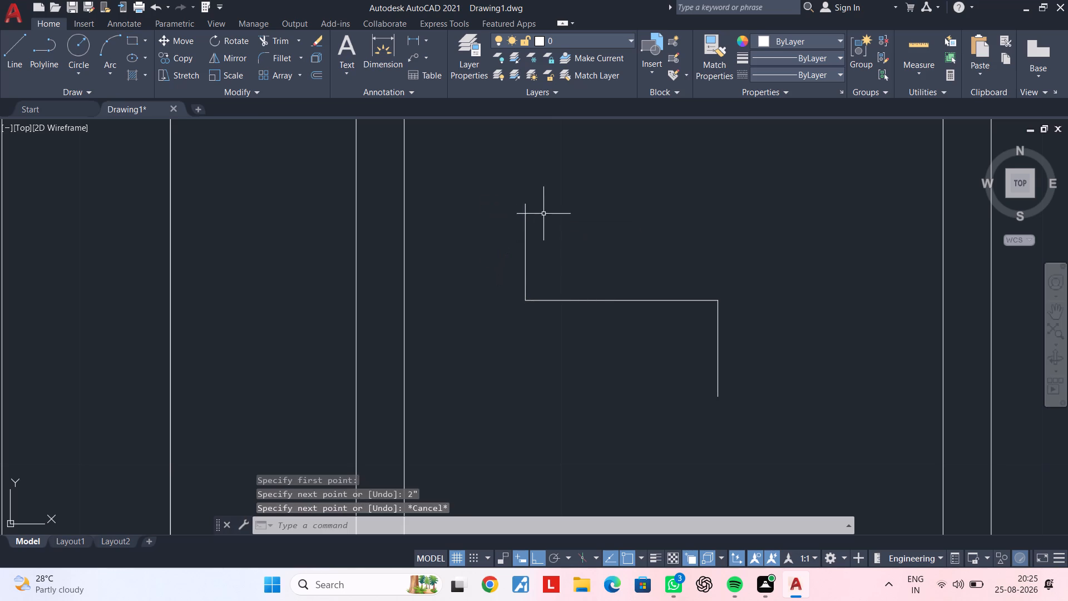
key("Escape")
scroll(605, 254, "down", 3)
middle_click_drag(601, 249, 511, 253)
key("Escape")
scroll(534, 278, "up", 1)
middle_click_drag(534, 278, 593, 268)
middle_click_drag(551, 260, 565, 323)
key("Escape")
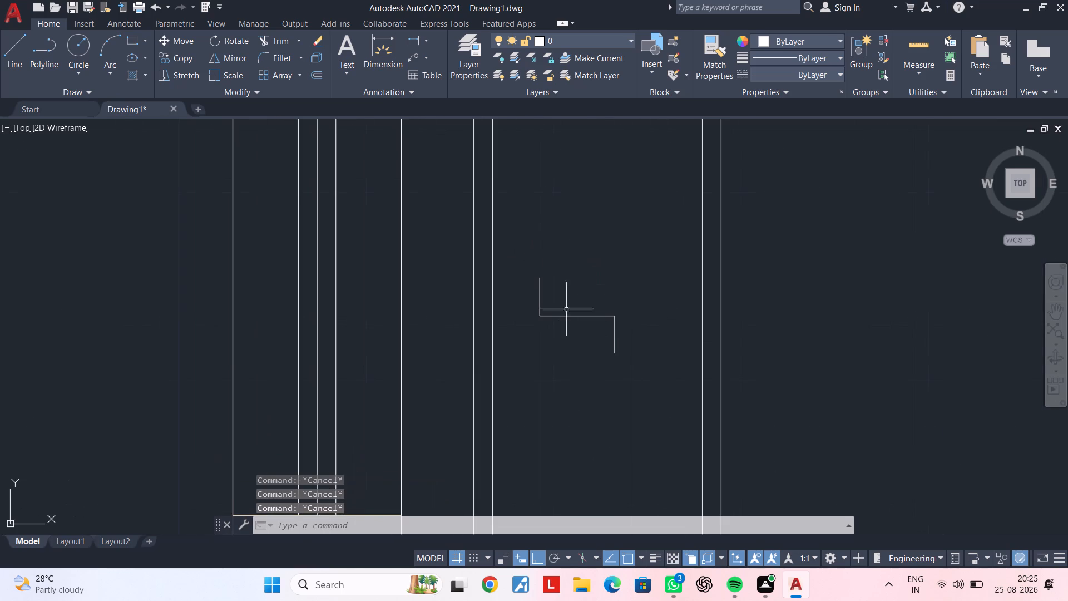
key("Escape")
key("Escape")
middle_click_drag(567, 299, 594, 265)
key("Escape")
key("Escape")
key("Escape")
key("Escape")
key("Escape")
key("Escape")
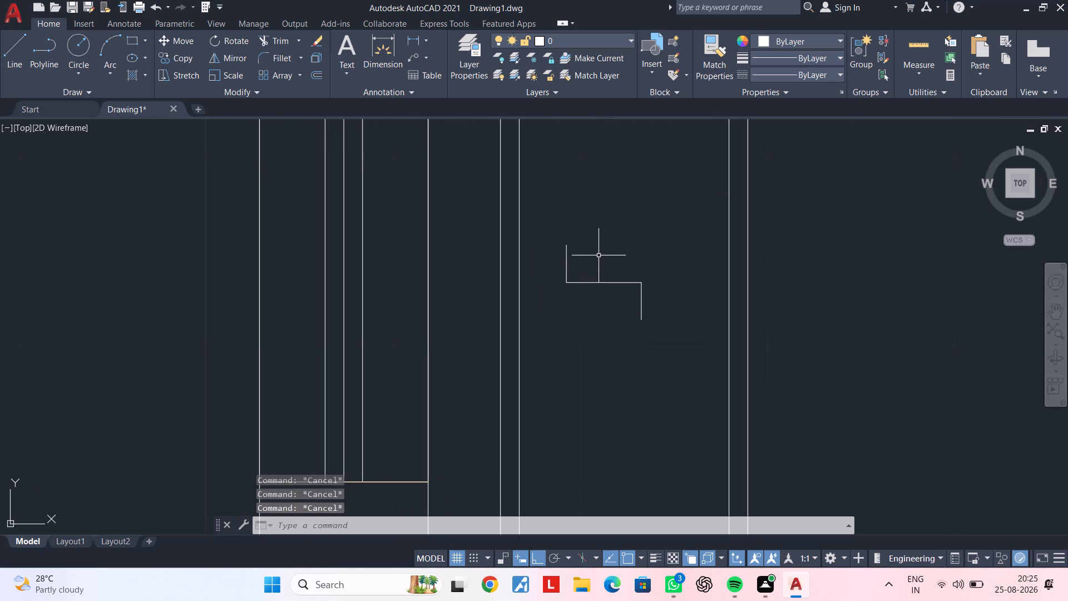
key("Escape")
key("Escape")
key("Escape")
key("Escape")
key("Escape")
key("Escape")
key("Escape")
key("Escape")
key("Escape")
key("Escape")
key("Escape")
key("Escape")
Draw a 2" line north from the midpoint of the 4" horizontal line, level with the west arm's upper end.
key("l")
key("space")
left_click(604, 279)
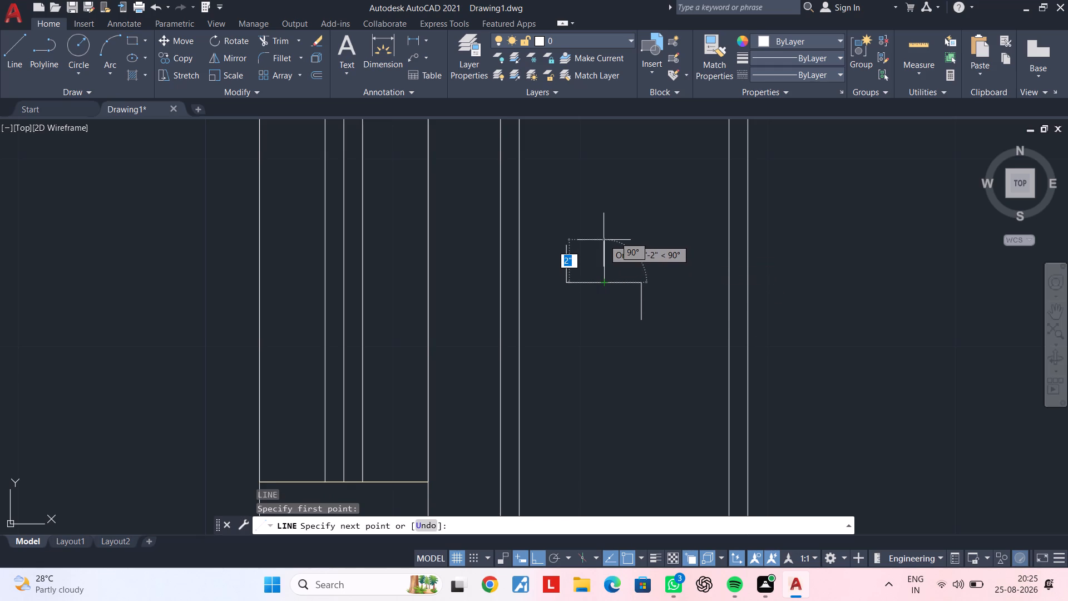
scroll(604, 240, "up", 2)
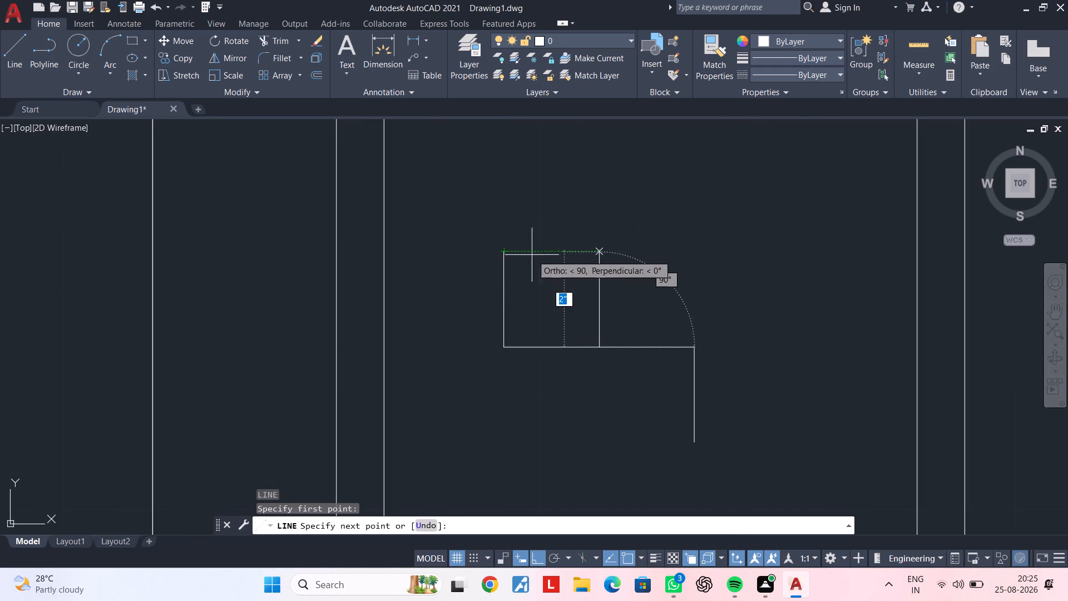
left_click(599, 252)
key("Escape")
middle_click_drag(644, 277, 646, 228)
scroll(645, 274, "down", 1)
key("space")
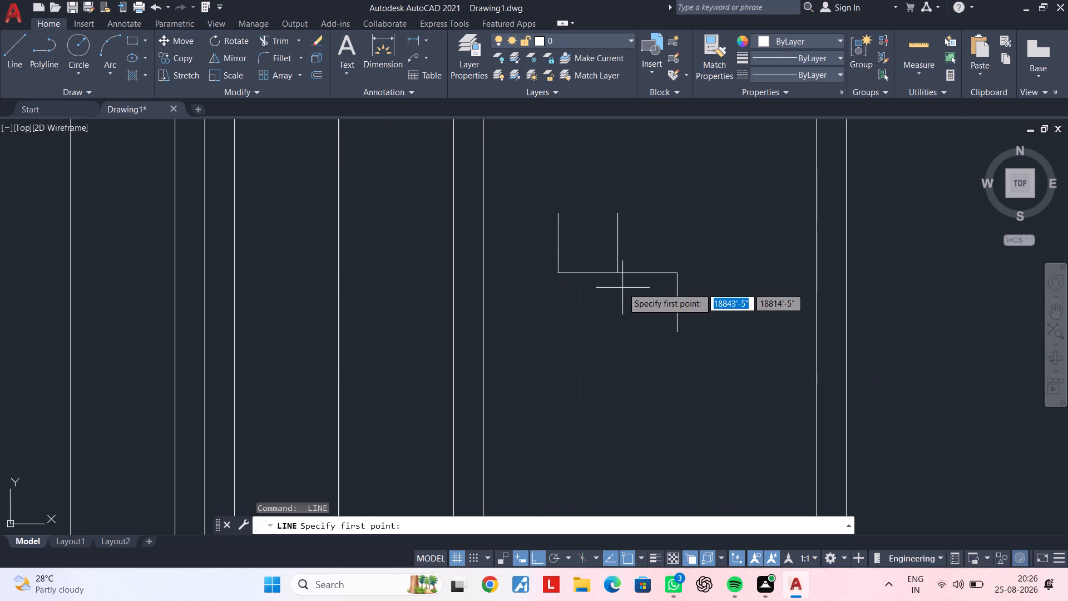
key("Escape")
Stretch the lower end of the central vertical line 2" south, past the horizontal line.
left_click(619, 260)
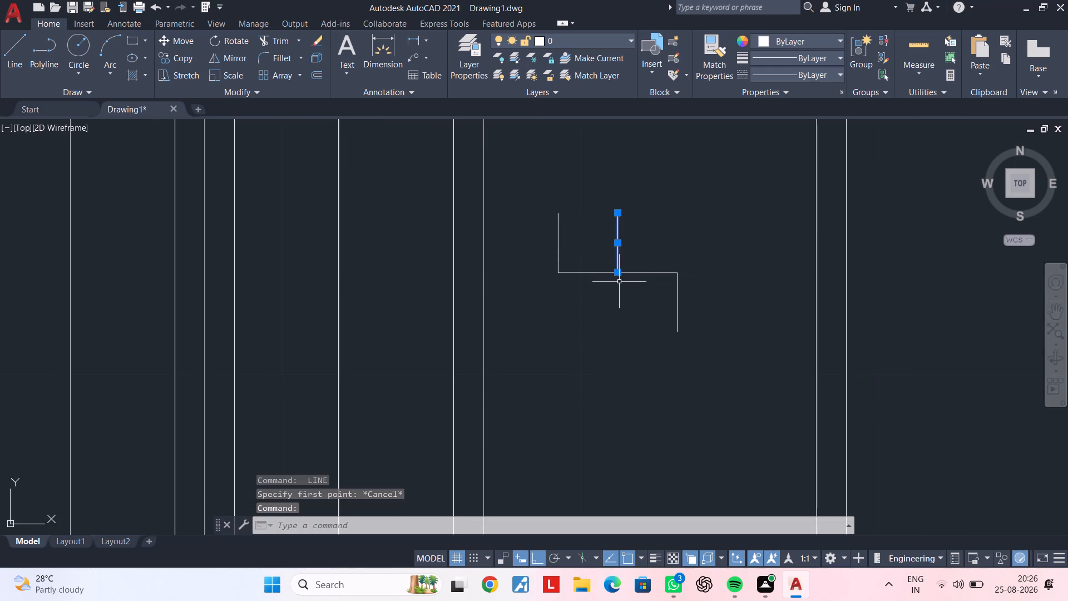
left_click(619, 274)
key("2")
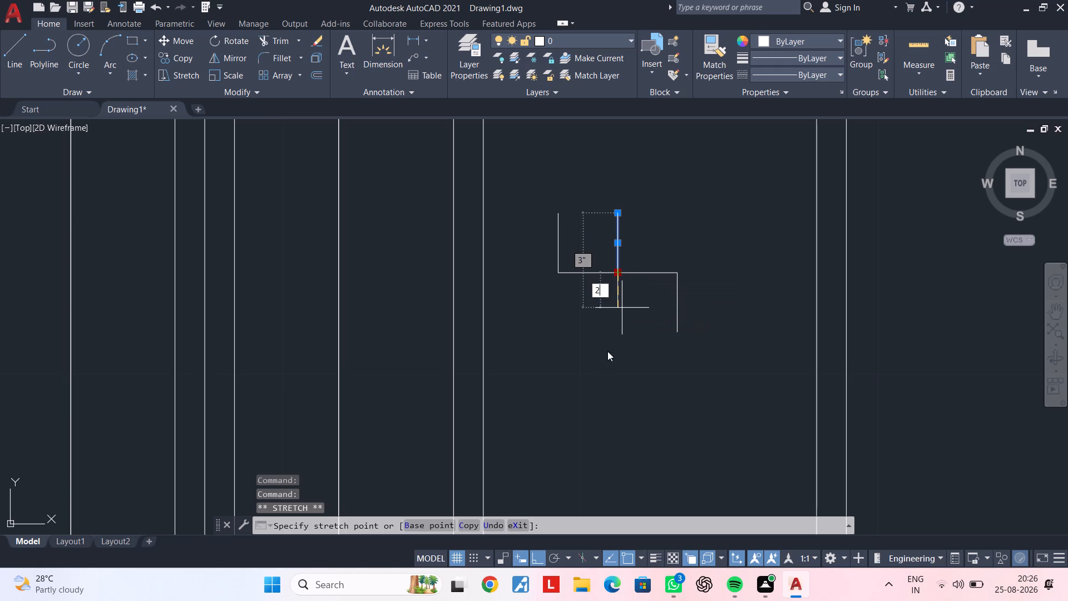
key("shift+quotedbl")
key("Return")
key("Escape")
key("Escape")
middle_click_drag(661, 279, 585, 297)
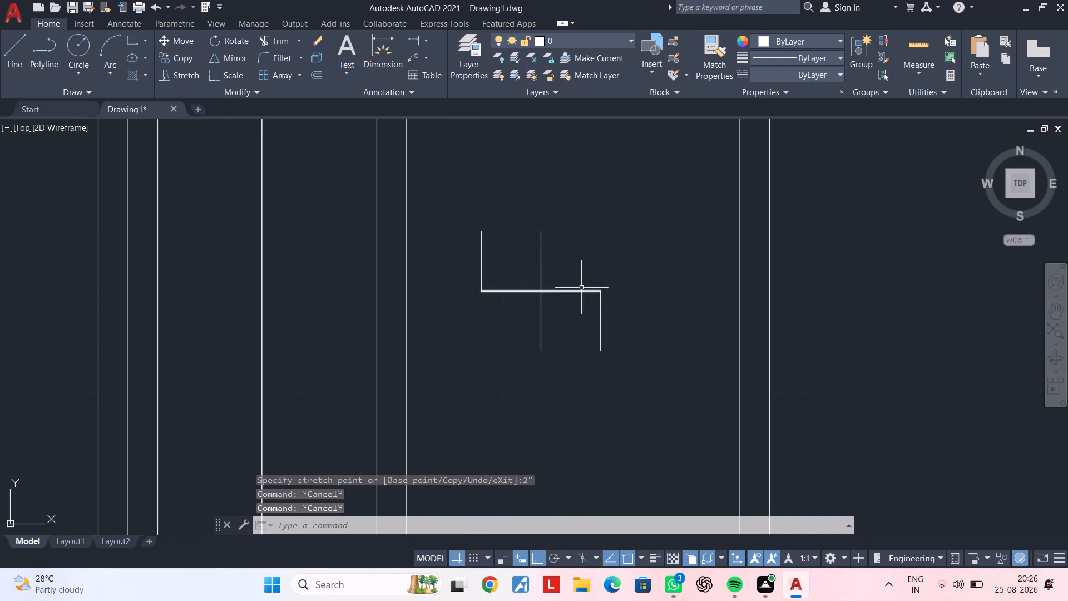
Draw a 2" line east from the upper end of the central vertical line.
key("l")
key("space")
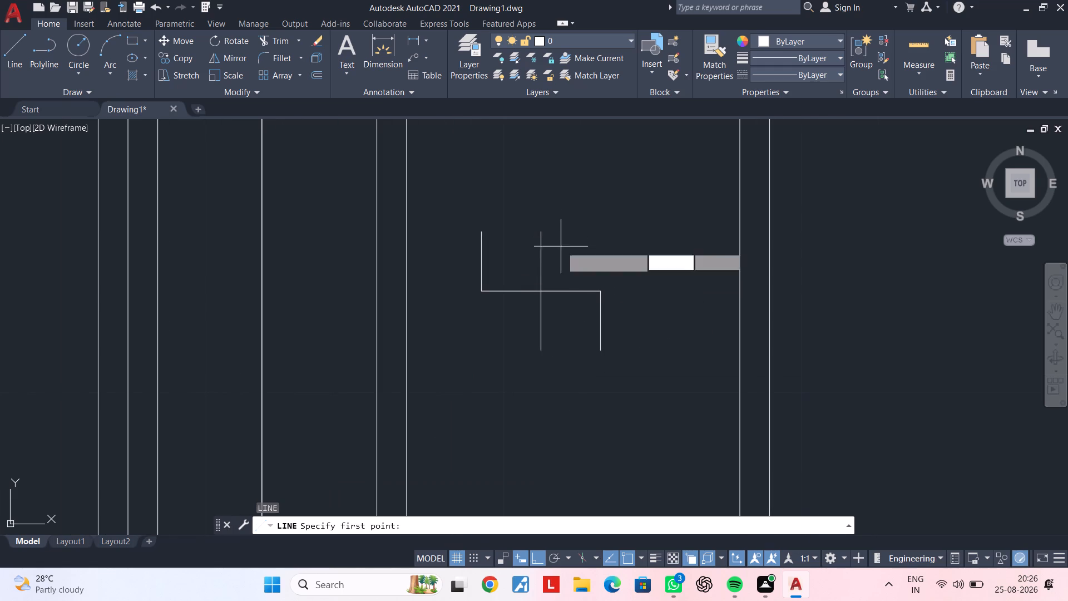
left_click(543, 234)
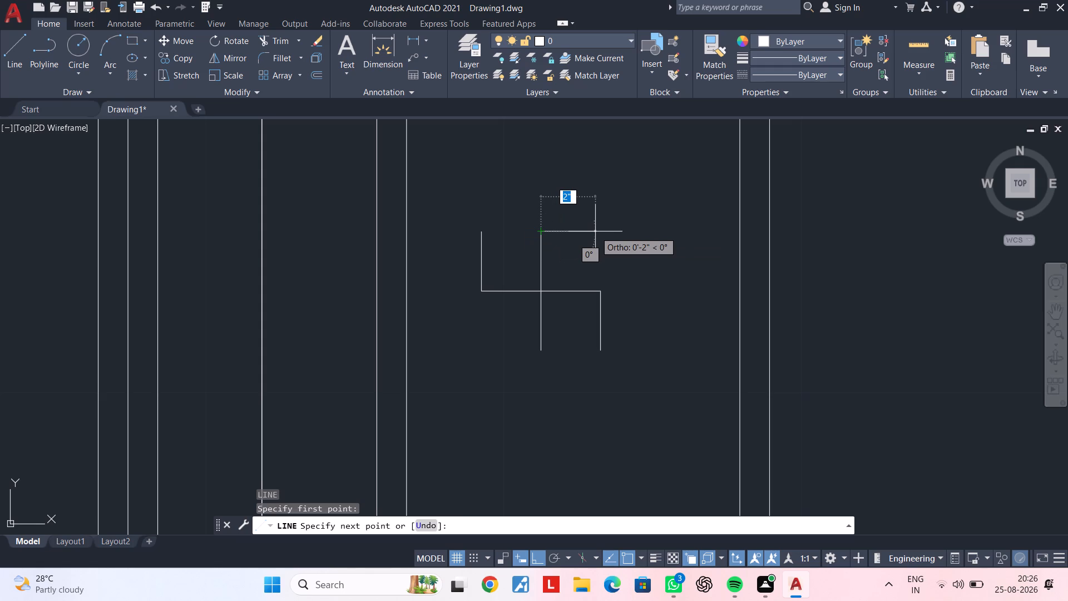
type("2\"")
key("Return")
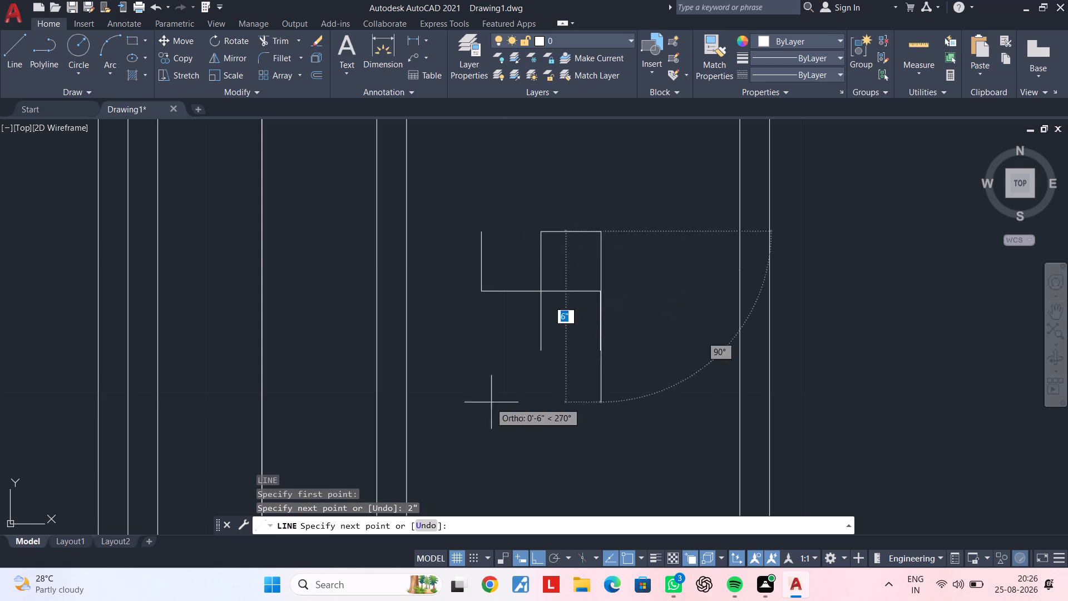
key("Escape")
middle_click_drag(629, 211, 686, 144)
Draw a 2" line west from the lower end of the central vertical line.
key("space")
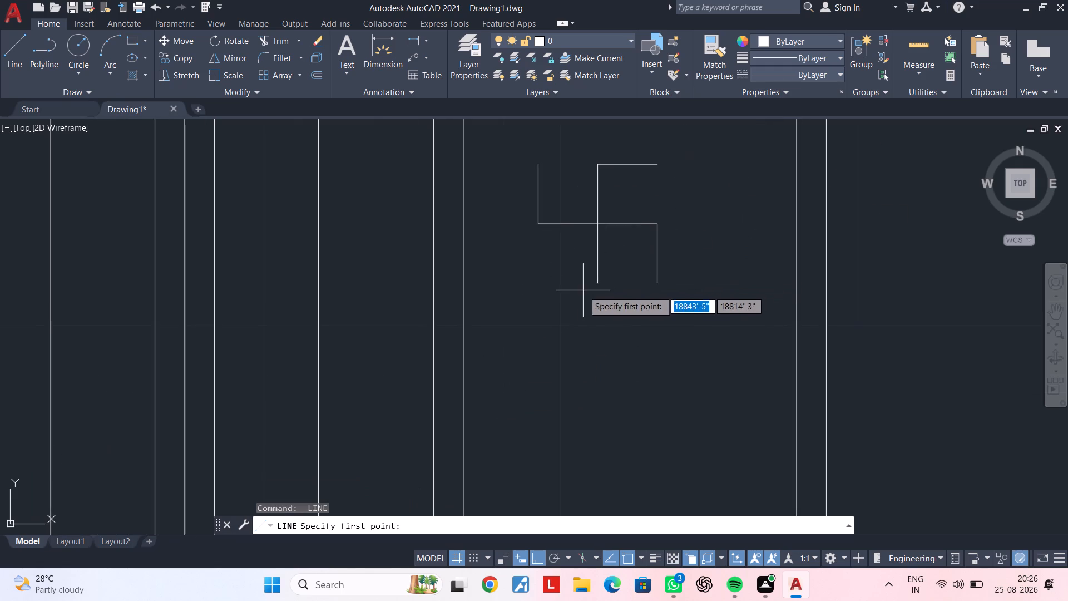
left_click(594, 282)
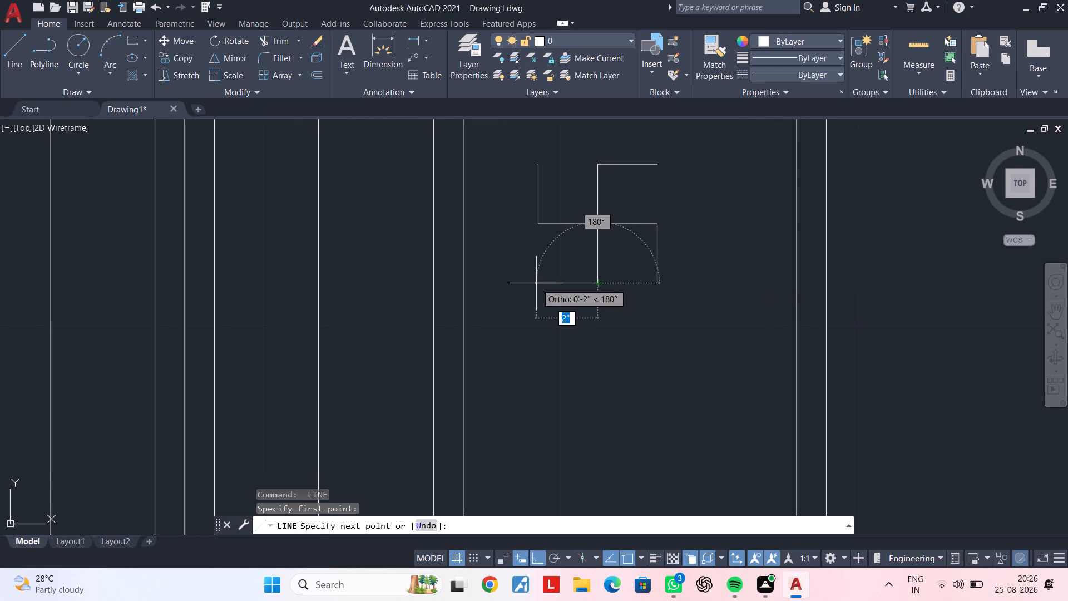
type("2\"")
key("Return")
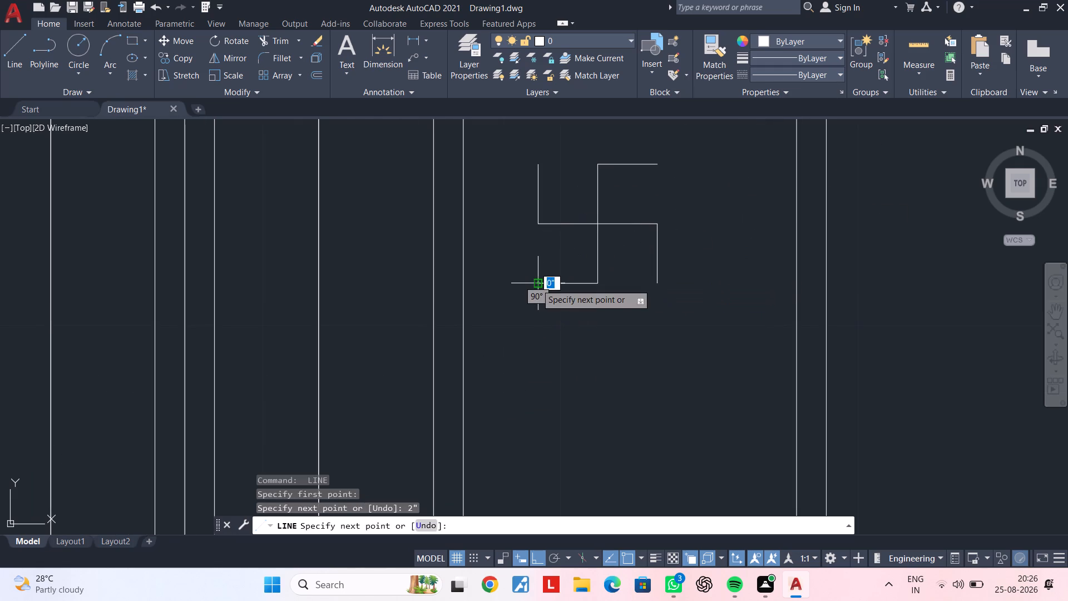
key("Escape")
key("Escape")
scroll(531, 304, "down", 2)
middle_click_drag(604, 287, 546, 241)
key("Escape")
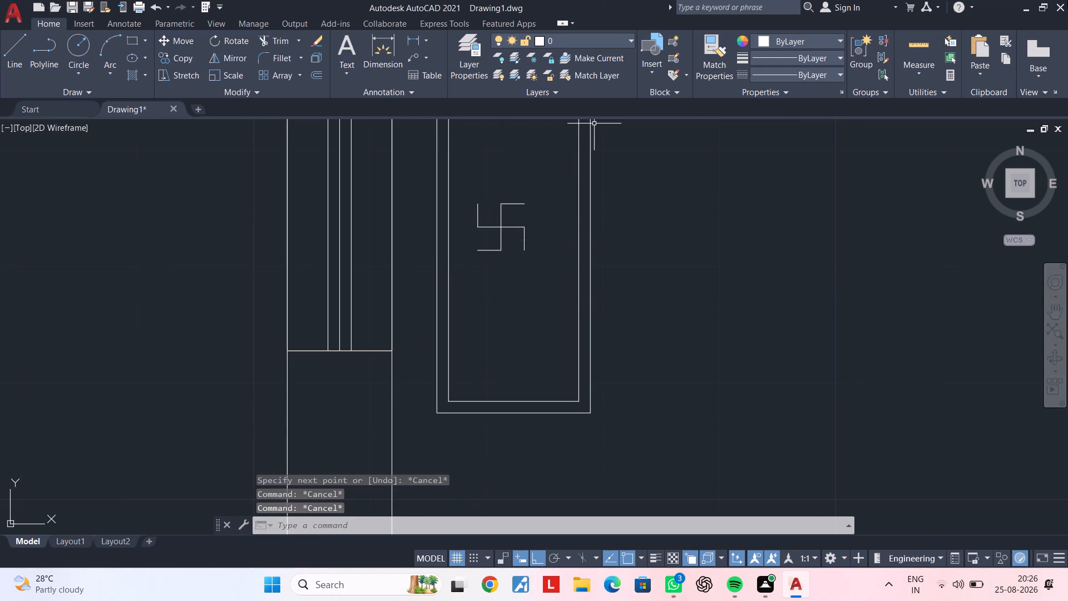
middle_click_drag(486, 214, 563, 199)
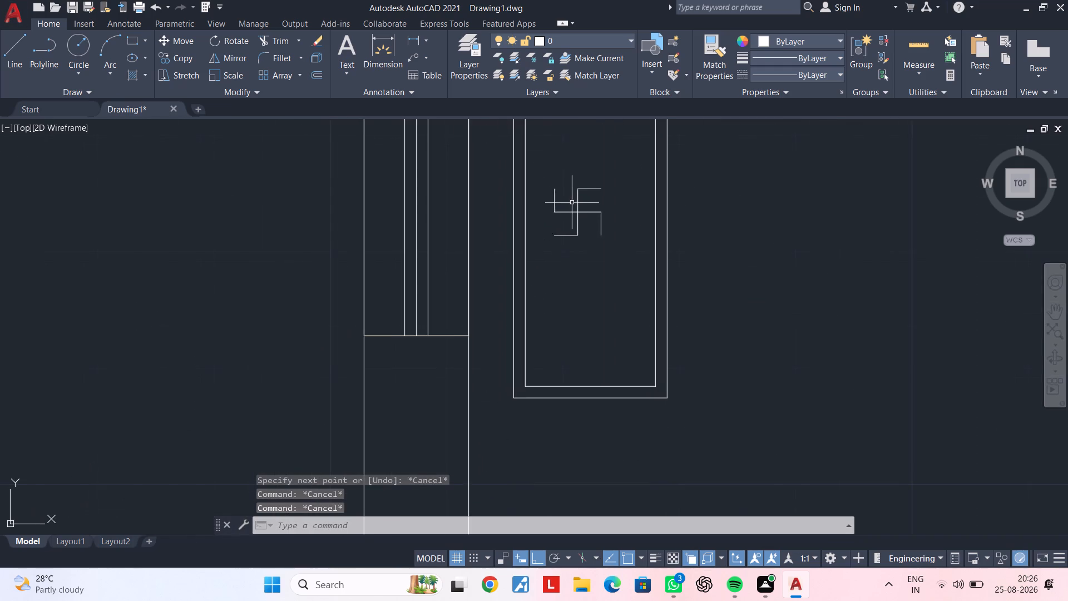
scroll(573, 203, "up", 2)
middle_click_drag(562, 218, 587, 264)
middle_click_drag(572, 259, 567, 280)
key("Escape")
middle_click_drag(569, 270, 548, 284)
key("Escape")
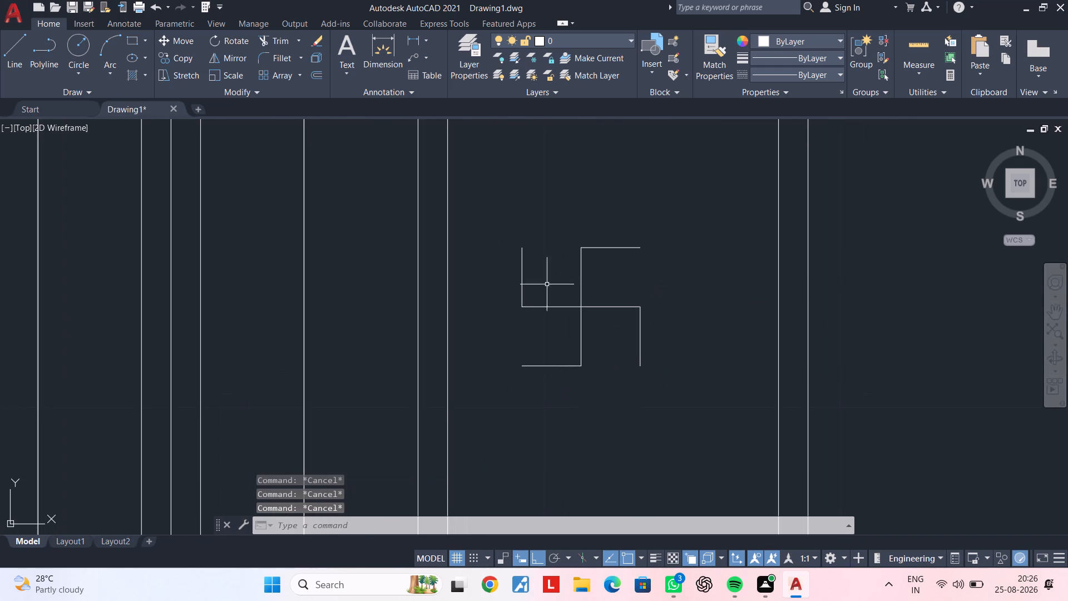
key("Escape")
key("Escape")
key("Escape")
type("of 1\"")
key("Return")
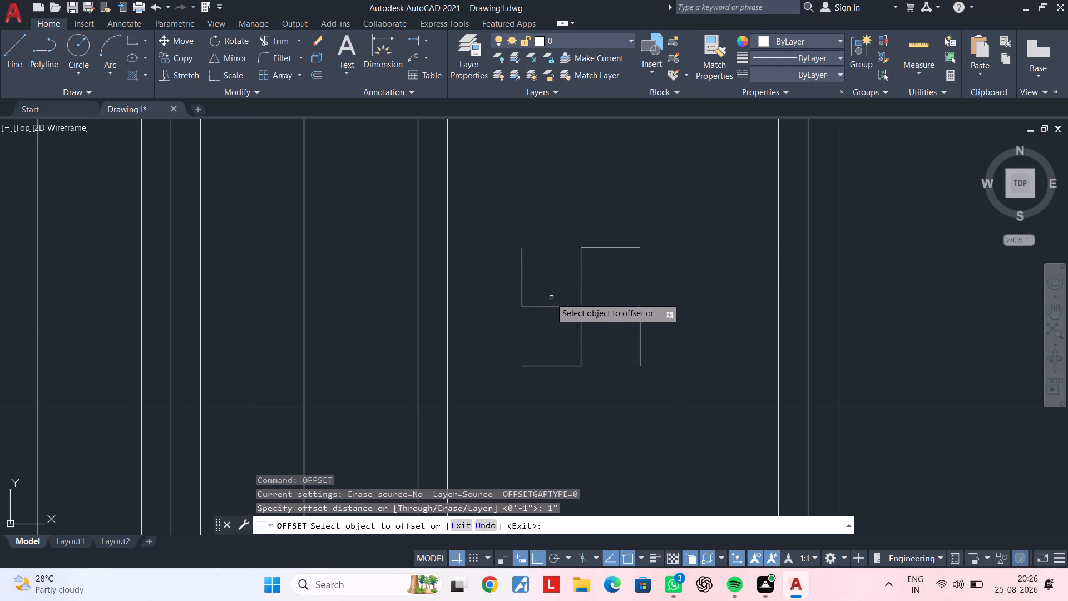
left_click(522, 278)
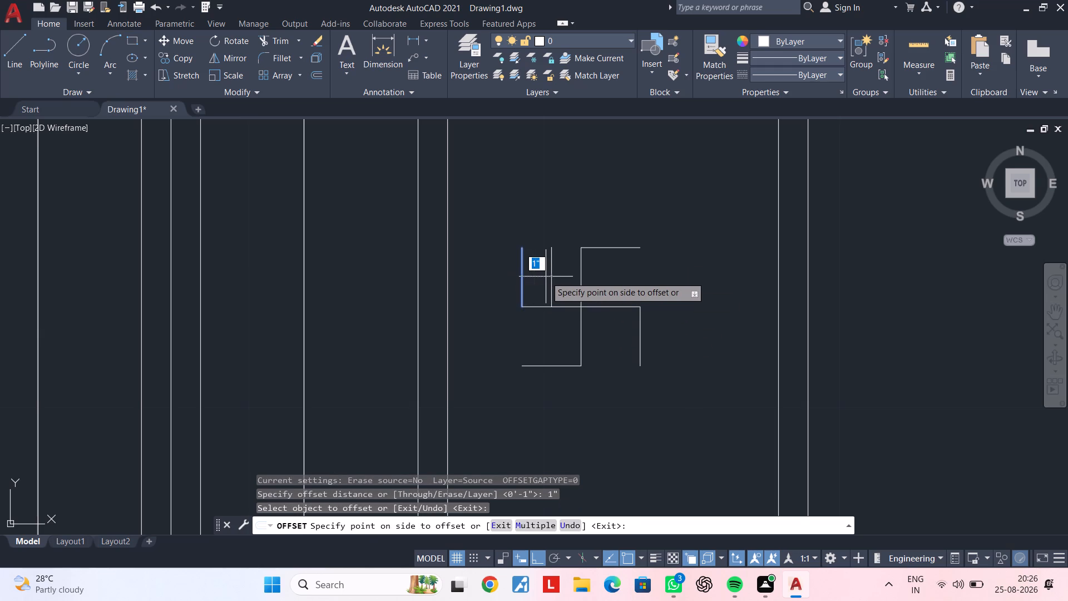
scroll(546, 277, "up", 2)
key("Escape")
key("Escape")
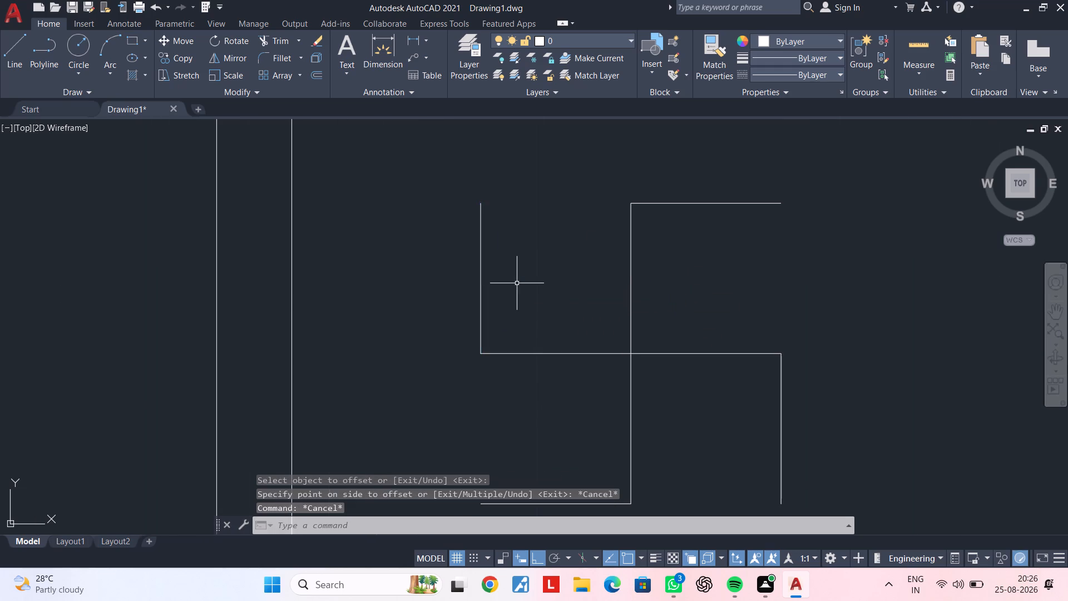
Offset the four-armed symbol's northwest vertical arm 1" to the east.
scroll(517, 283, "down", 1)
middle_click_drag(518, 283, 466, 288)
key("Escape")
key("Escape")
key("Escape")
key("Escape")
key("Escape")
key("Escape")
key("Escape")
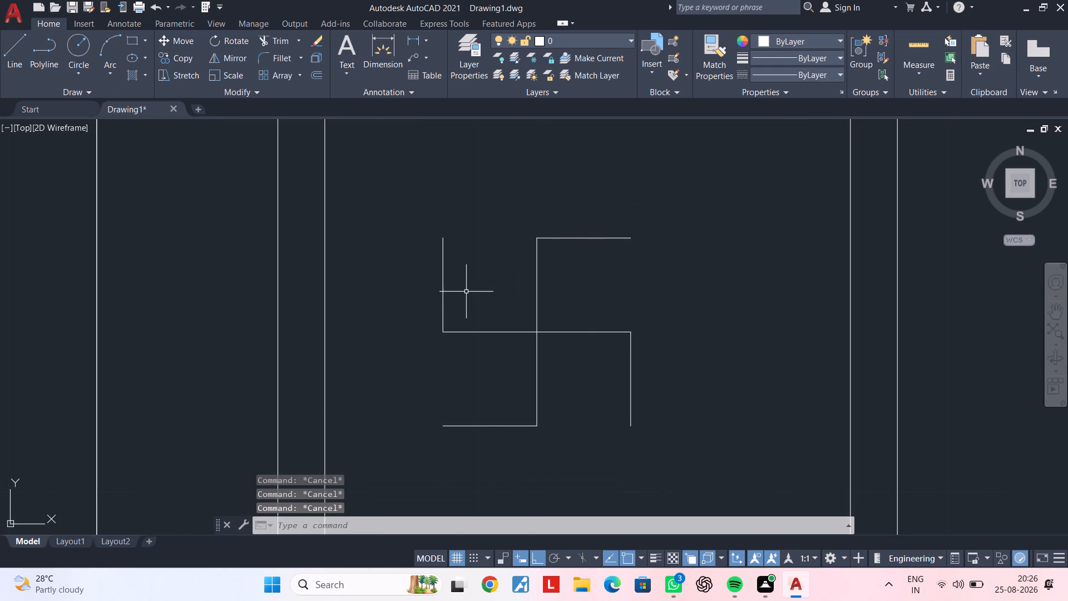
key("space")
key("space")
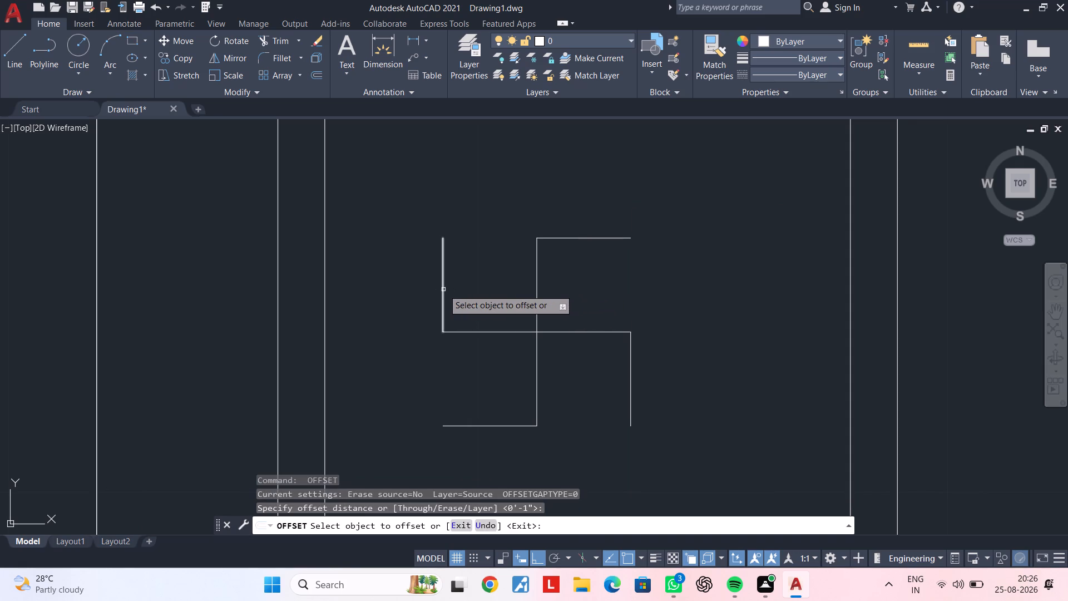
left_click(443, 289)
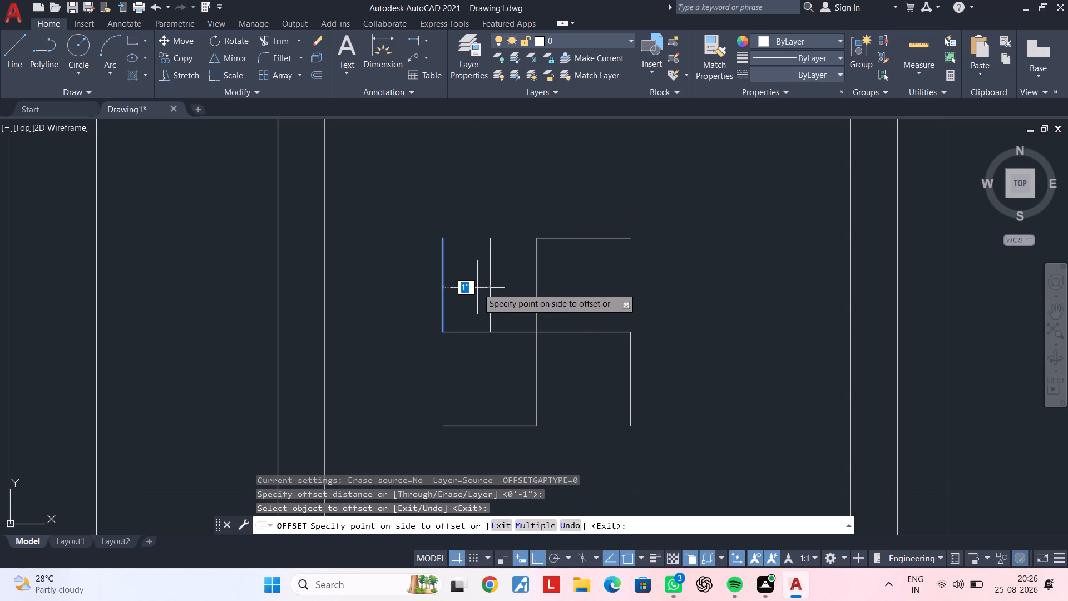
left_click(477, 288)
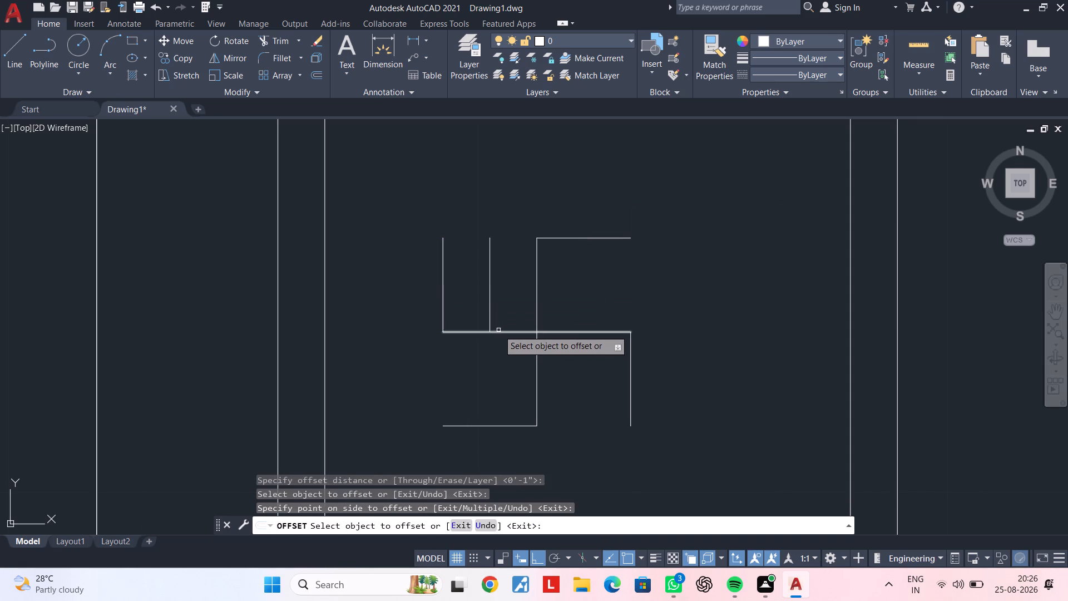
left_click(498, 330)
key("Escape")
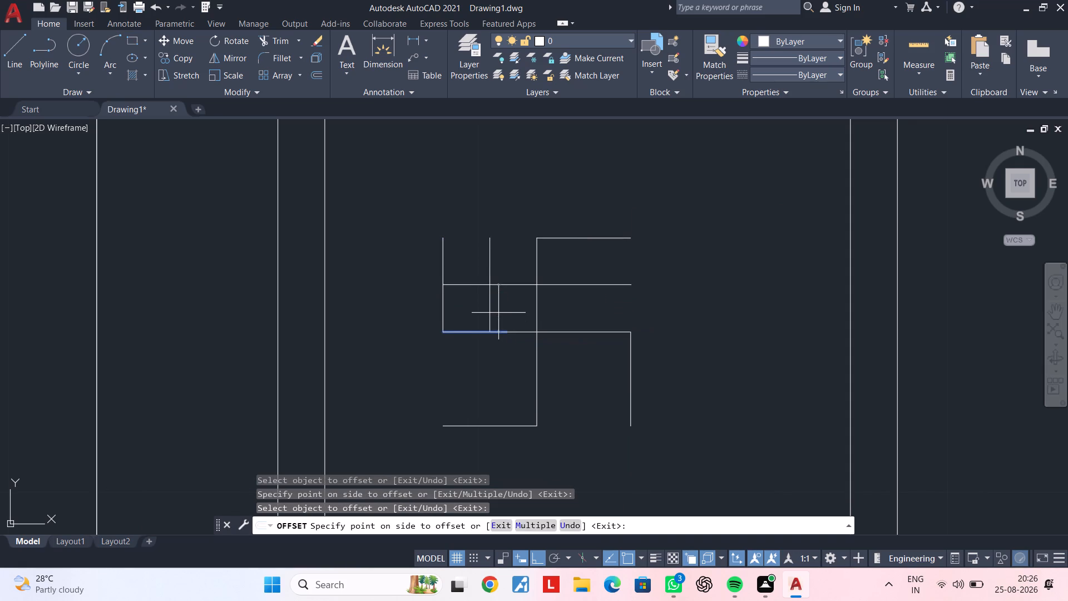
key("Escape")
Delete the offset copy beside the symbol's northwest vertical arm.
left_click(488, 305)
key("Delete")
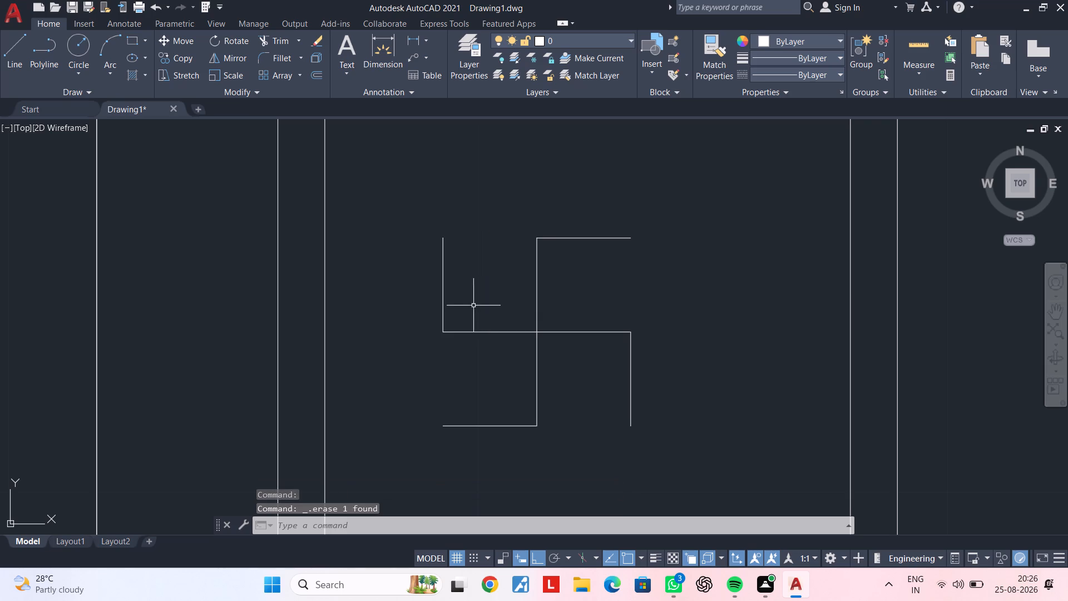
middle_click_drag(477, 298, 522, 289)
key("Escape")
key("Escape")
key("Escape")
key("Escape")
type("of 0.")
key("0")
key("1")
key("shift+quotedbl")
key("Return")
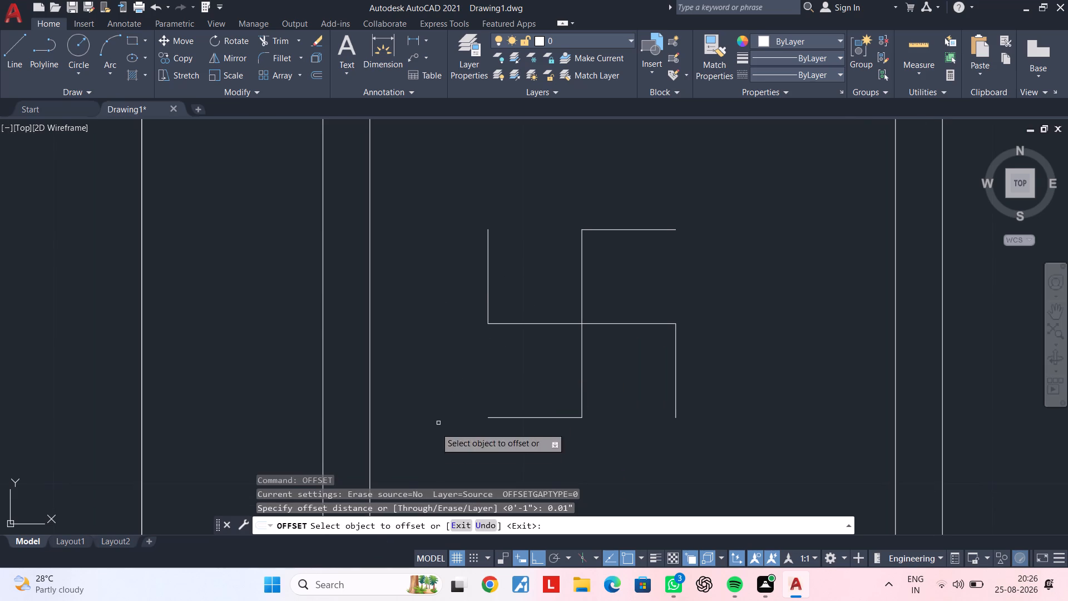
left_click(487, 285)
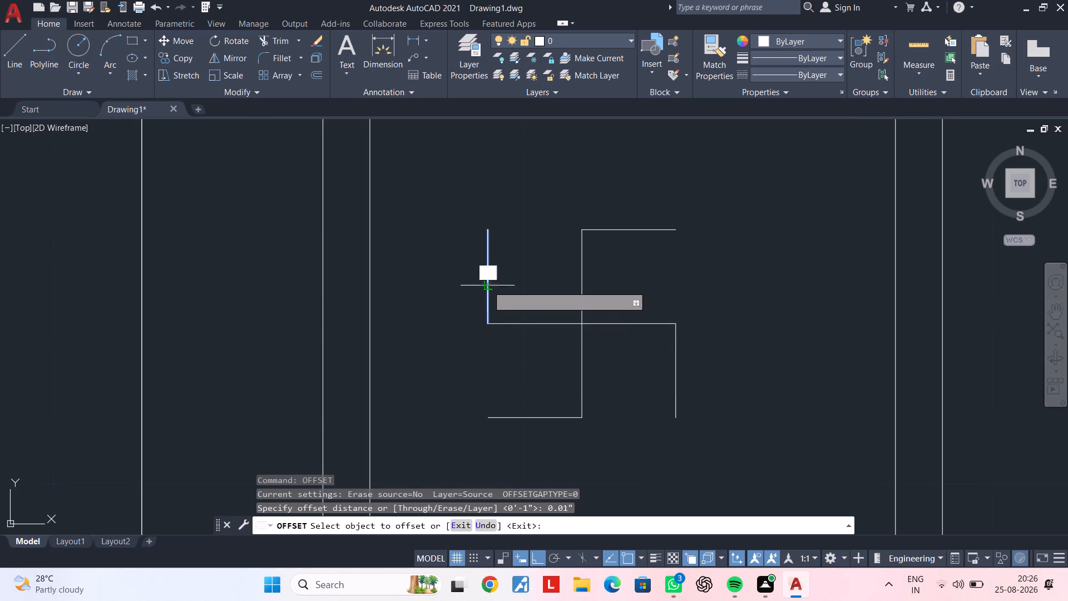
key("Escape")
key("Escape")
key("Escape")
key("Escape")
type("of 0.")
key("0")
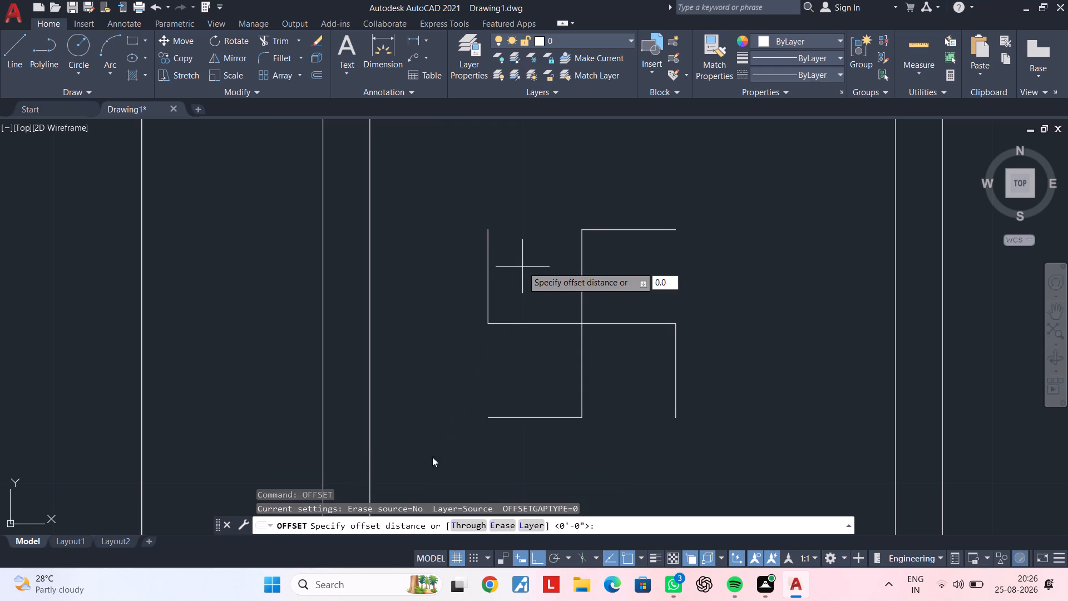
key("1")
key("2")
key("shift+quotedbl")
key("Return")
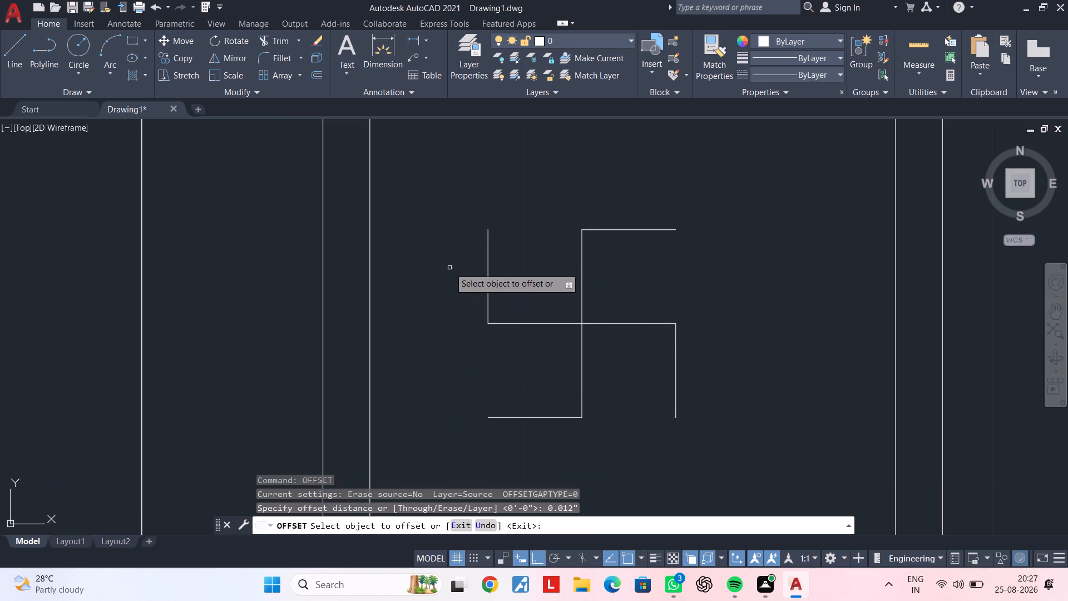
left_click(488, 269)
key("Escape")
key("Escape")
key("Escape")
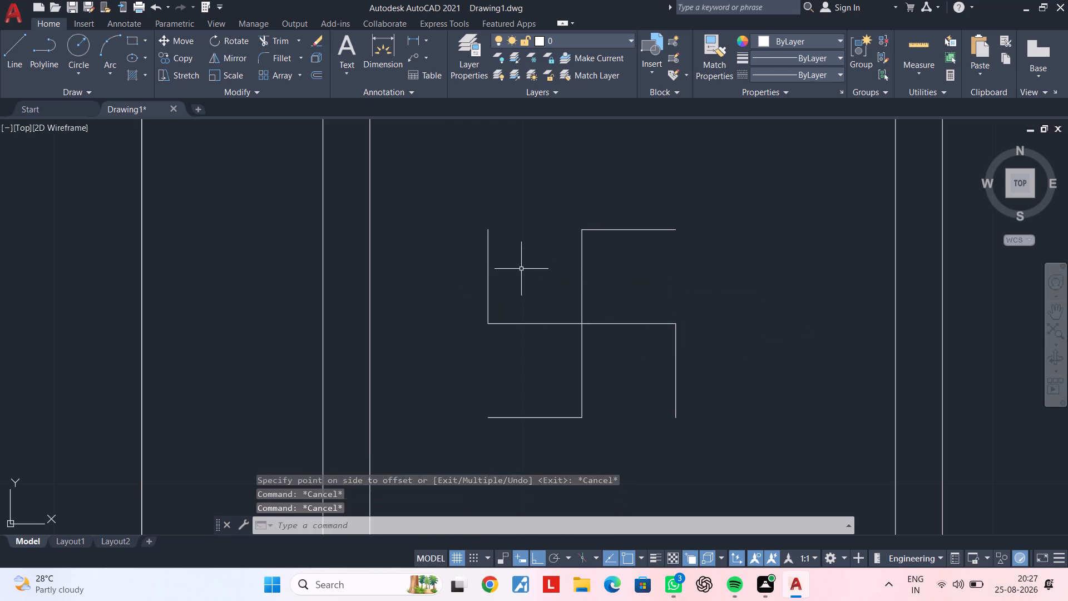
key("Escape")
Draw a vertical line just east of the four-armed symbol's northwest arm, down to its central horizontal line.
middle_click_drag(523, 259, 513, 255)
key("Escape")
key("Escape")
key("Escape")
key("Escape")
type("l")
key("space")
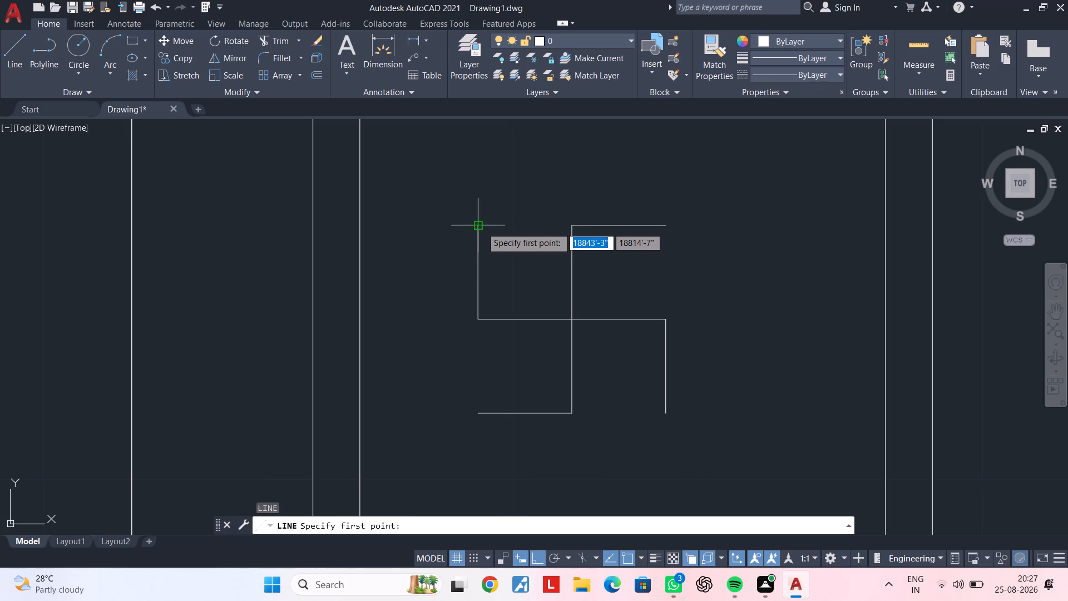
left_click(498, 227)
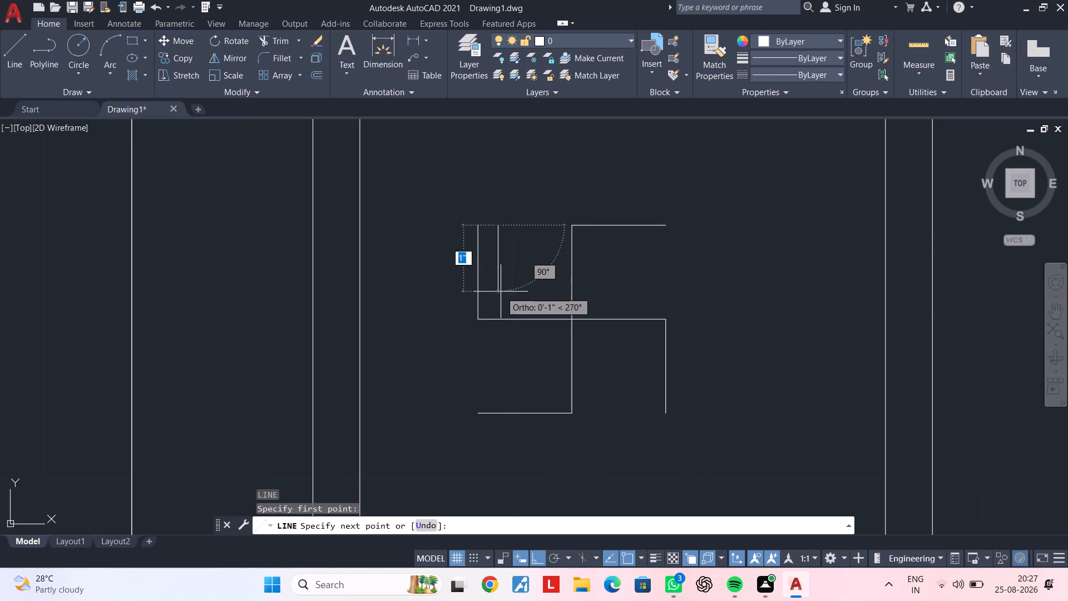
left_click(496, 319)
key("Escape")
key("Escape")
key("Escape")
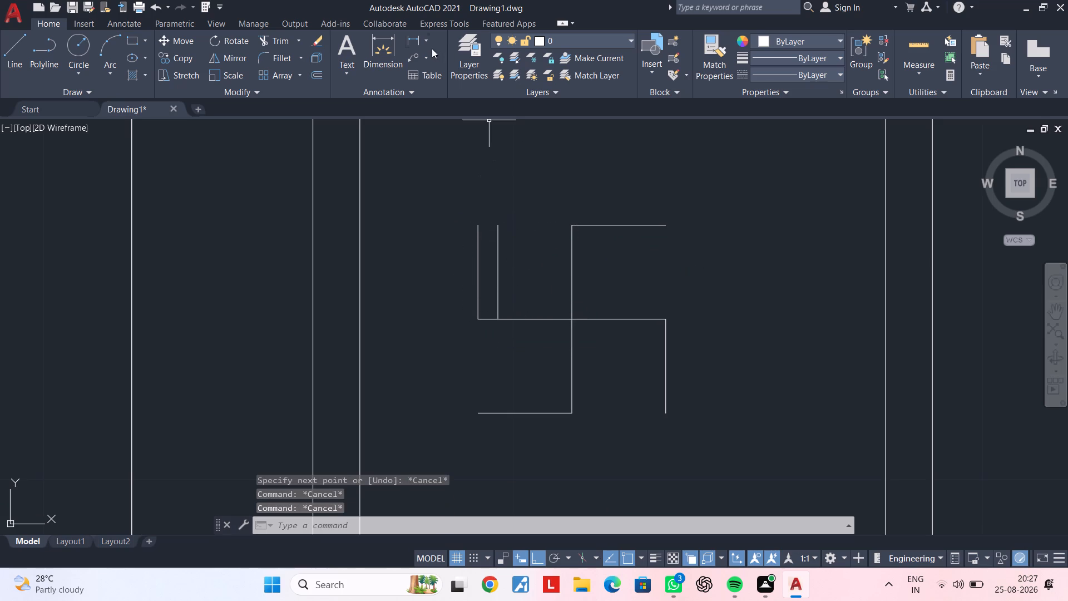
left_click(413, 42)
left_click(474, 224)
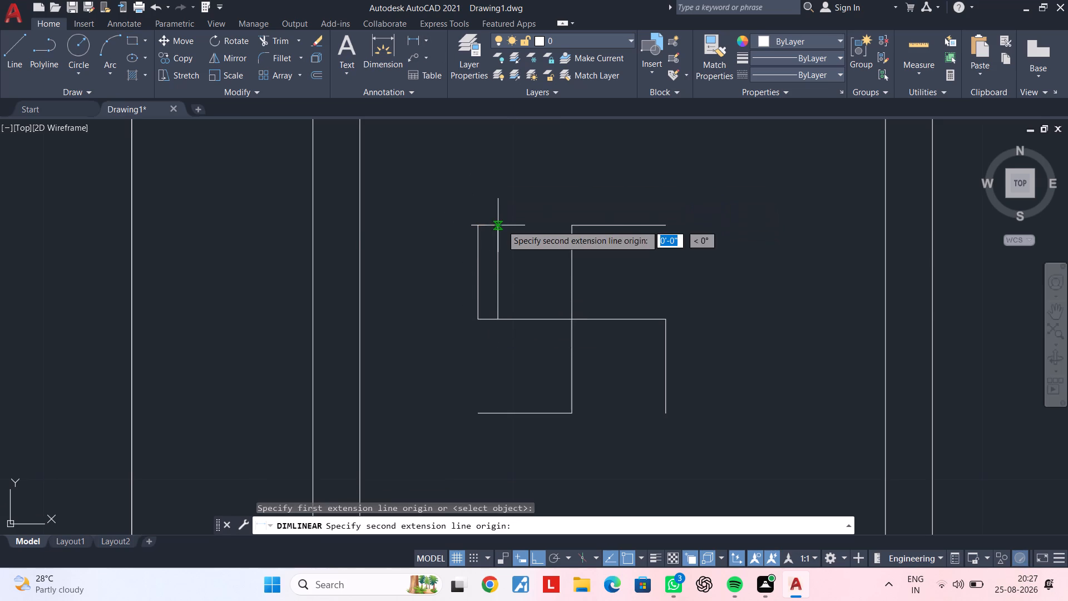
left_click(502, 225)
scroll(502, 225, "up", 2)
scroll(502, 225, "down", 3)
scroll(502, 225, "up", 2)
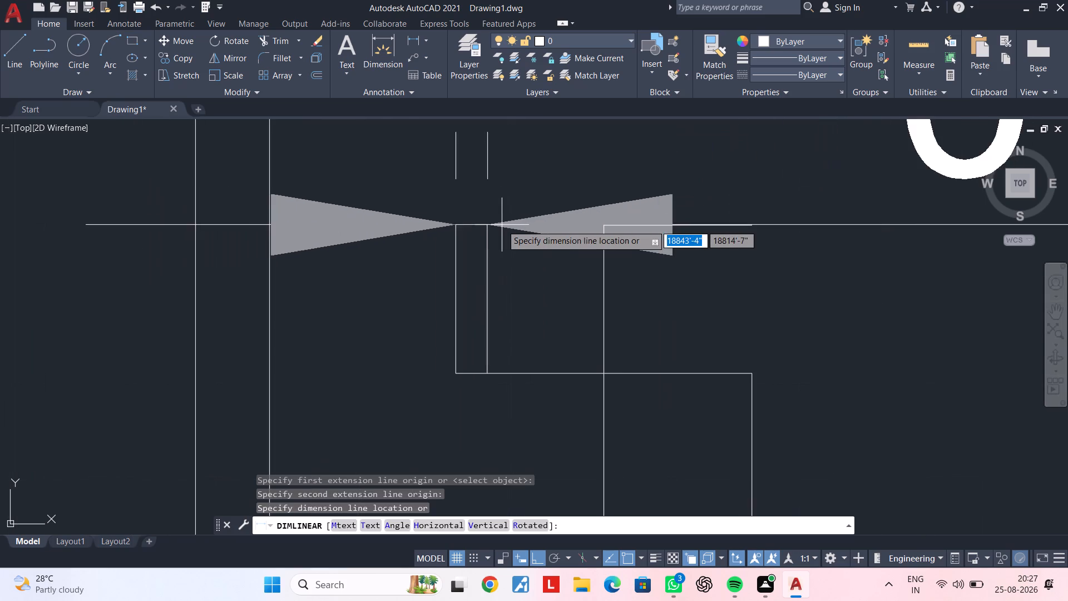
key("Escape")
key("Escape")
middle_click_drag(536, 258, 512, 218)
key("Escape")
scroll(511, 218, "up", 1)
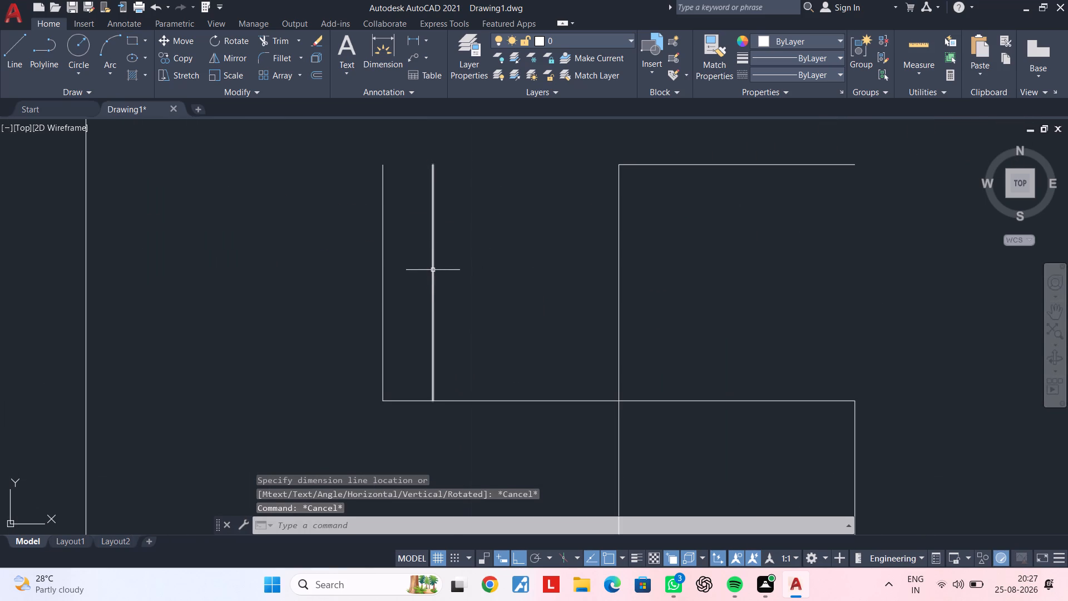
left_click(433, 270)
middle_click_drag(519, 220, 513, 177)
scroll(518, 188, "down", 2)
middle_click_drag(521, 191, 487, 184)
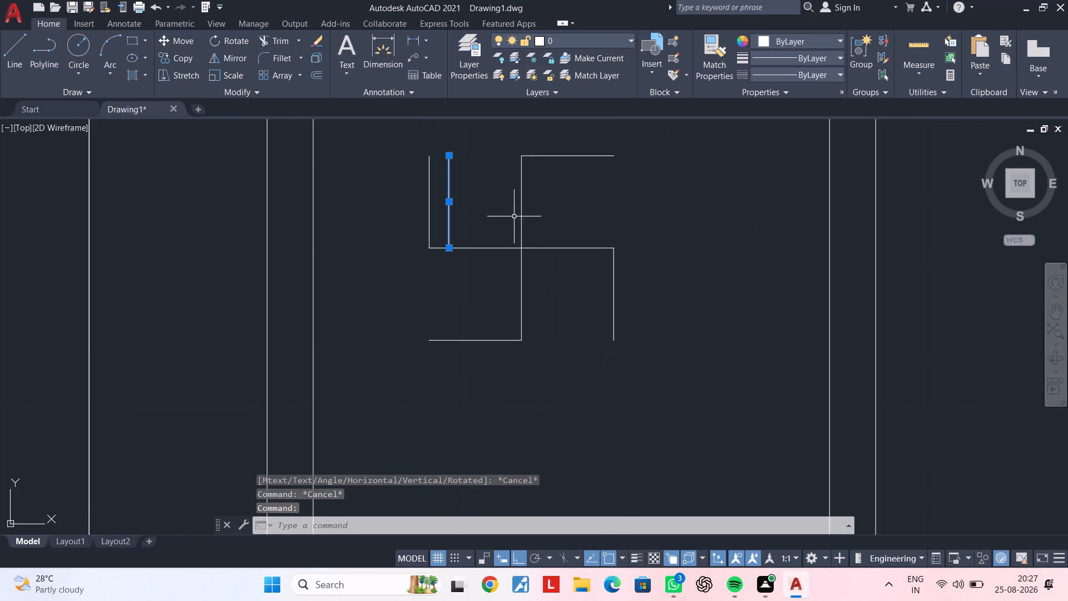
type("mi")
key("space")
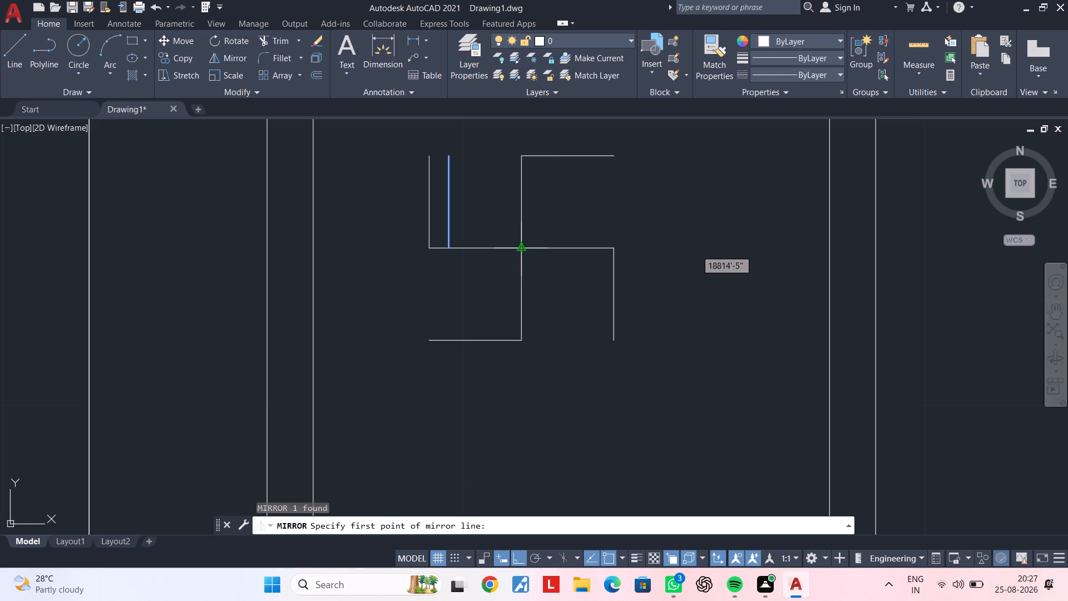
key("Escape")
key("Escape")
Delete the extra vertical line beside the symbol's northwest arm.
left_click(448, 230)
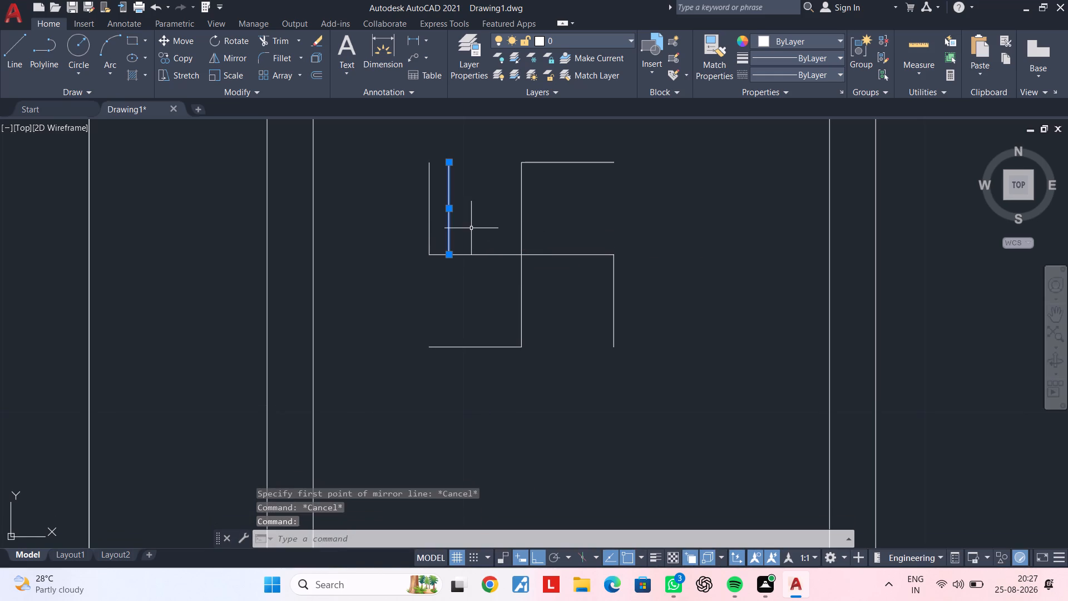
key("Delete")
Review the fixture in the small room and the surrounding floor plan for details still missing.
scroll(515, 220, "down", 3)
middle_click_drag(540, 226, 551, 214)
scroll(525, 214, "up", 2)
middle_click_drag(532, 219, 527, 233)
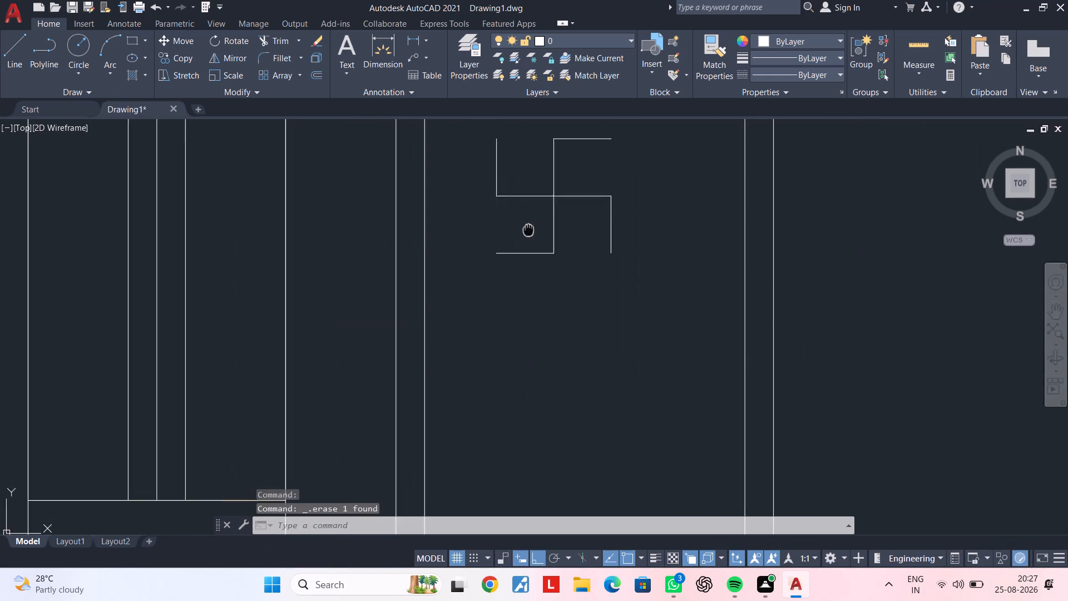
middle_click_drag(527, 233, 512, 288)
key("Escape")
scroll(275, 490, "down", 2)
middle_click_drag(504, 353, 504, 349)
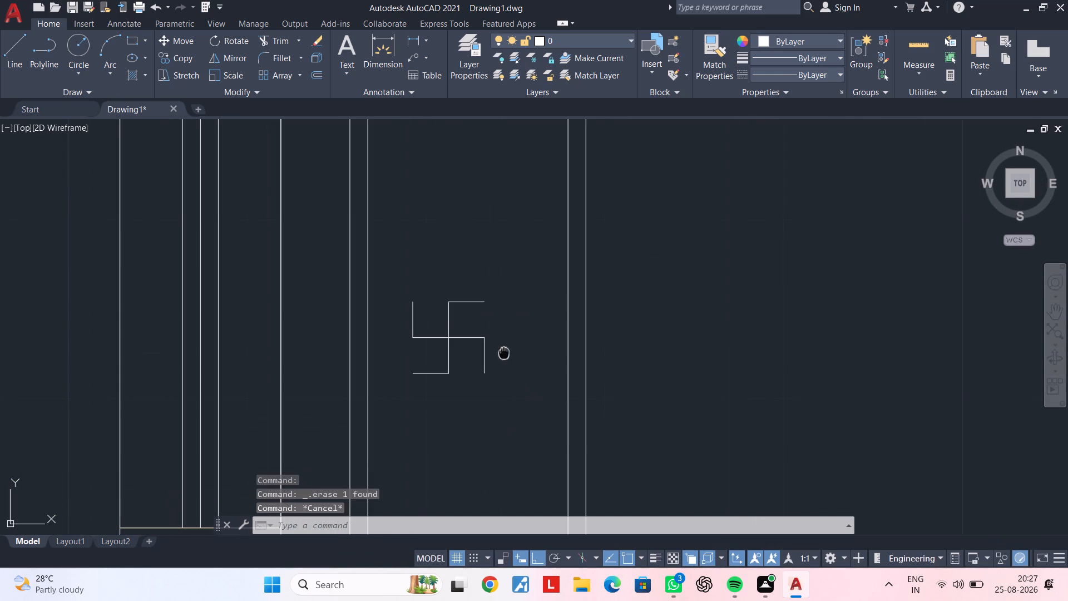
middle_click_drag(504, 349, 491, 208)
scroll(495, 229, "down", 2)
middle_click_drag(500, 244, 394, 398)
key("Escape")
key("Escape")
middle_click_drag(530, 353, 429, 326)
key("Escape")
key("Escape")
scroll(431, 326, "down", 1)
middle_click_drag(433, 327, 458, 301)
key("Escape")
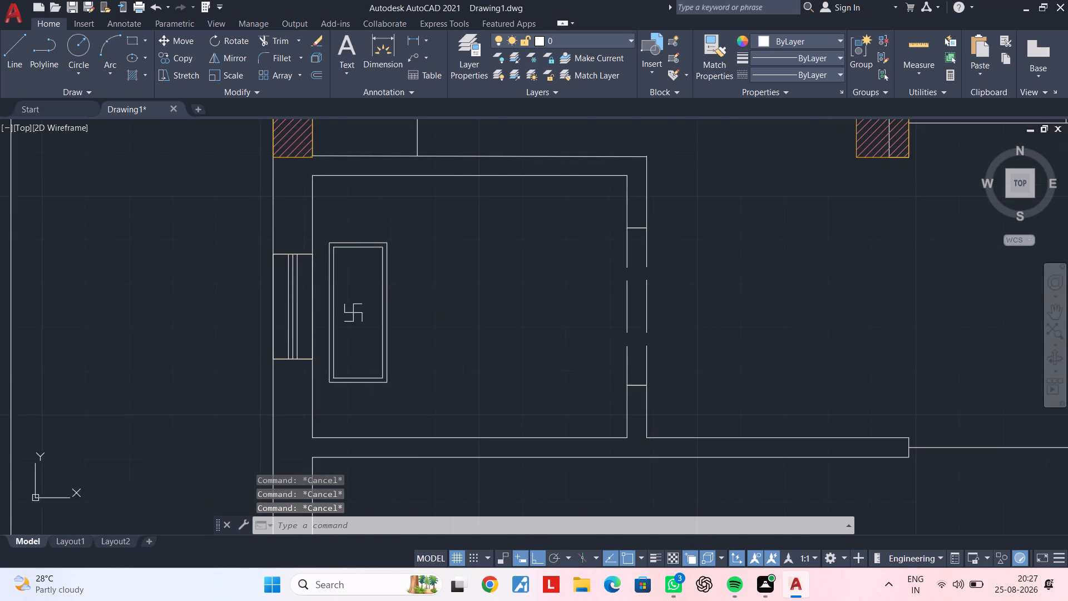
key("Escape")
scroll(459, 322, "down", 1)
middle_click_drag(483, 325, 399, 296)
key("Escape")
scroll(435, 300, "down", 1)
middle_click_drag(435, 300, 392, 399)
middle_click_drag(451, 311, 358, 323)
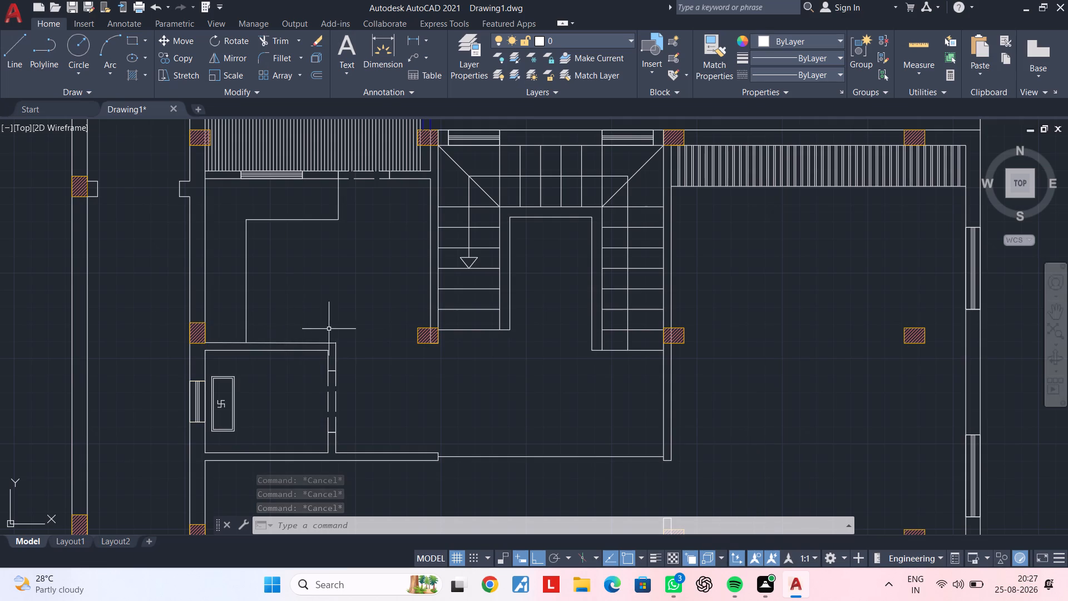
scroll(378, 351, "down", 2)
middle_click_drag(399, 337, 487, 272)
middle_click_drag(492, 287, 508, 270)
middle_click_drag(467, 278, 553, 269)
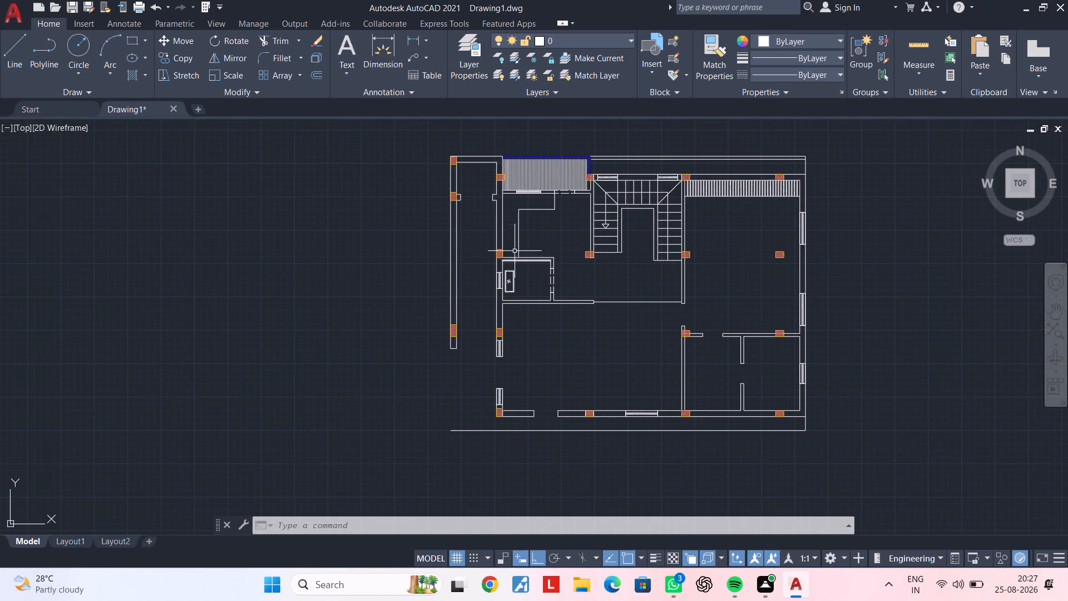
scroll(522, 245, "up", 1)
middle_click_drag(561, 275, 527, 315)
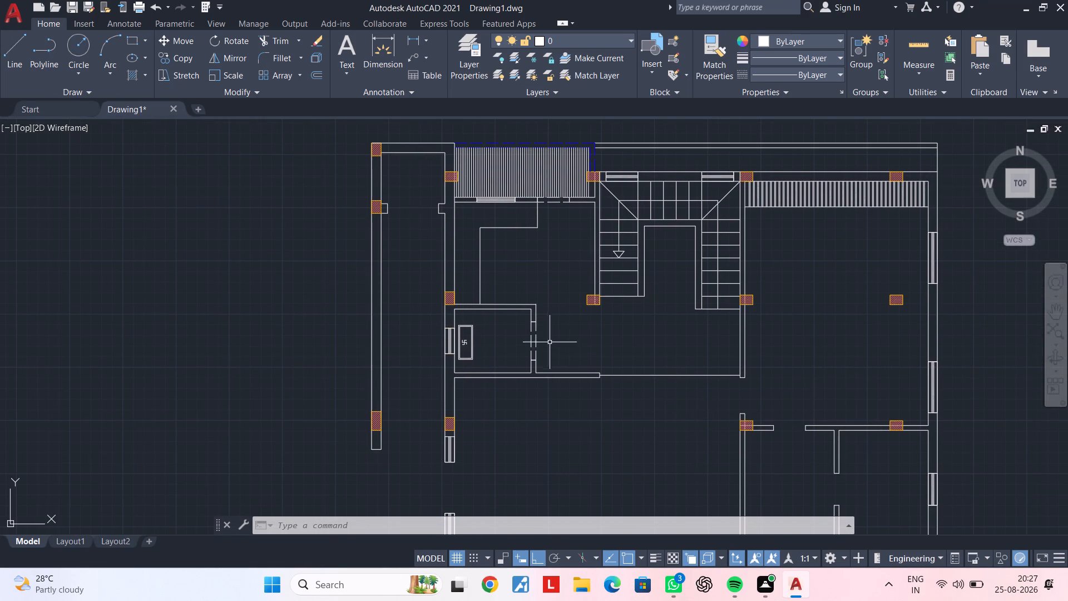
middle_click_drag(581, 344, 555, 297)
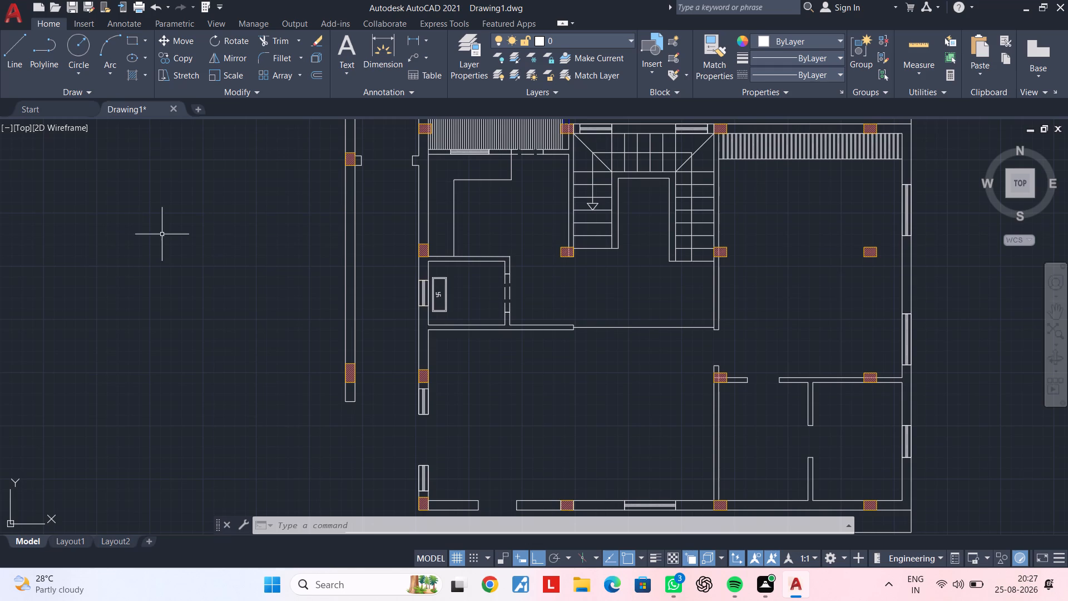
Draw a 4' by 9" rectangle filling the opening between the two wall stubs in the narrow western passage.
middle_click_drag(390, 219, 453, 343)
scroll(438, 265, "up", 2)
middle_click_drag(439, 274, 472, 215)
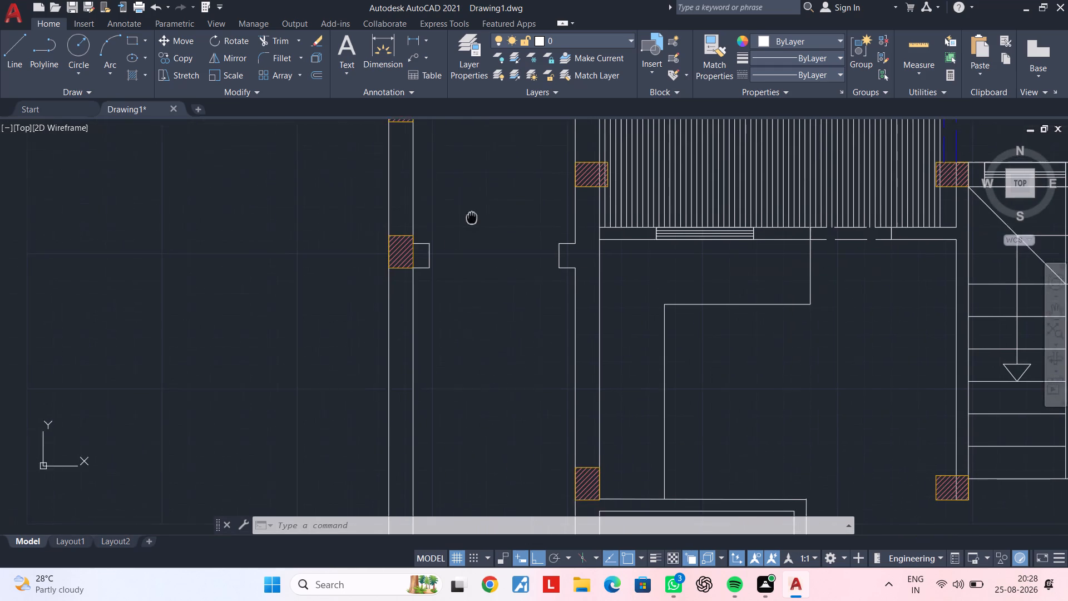
middle_click_drag(472, 215, 474, 210)
middle_click_drag(469, 260, 453, 308)
key("Escape")
key("Escape")
type("rec")
key("space")
scroll(427, 300, "up", 2)
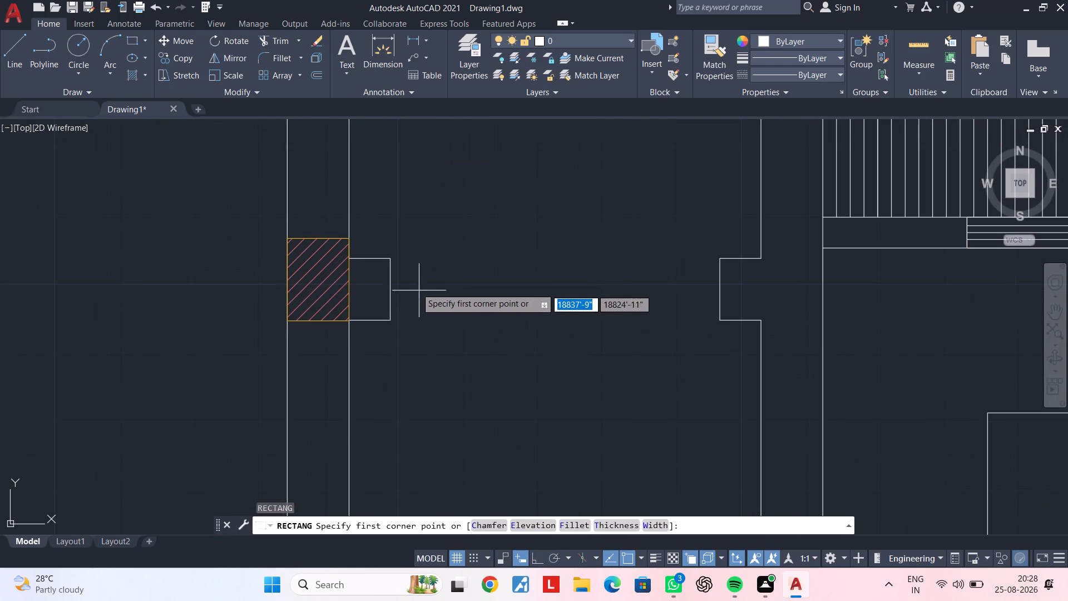
left_click(392, 262)
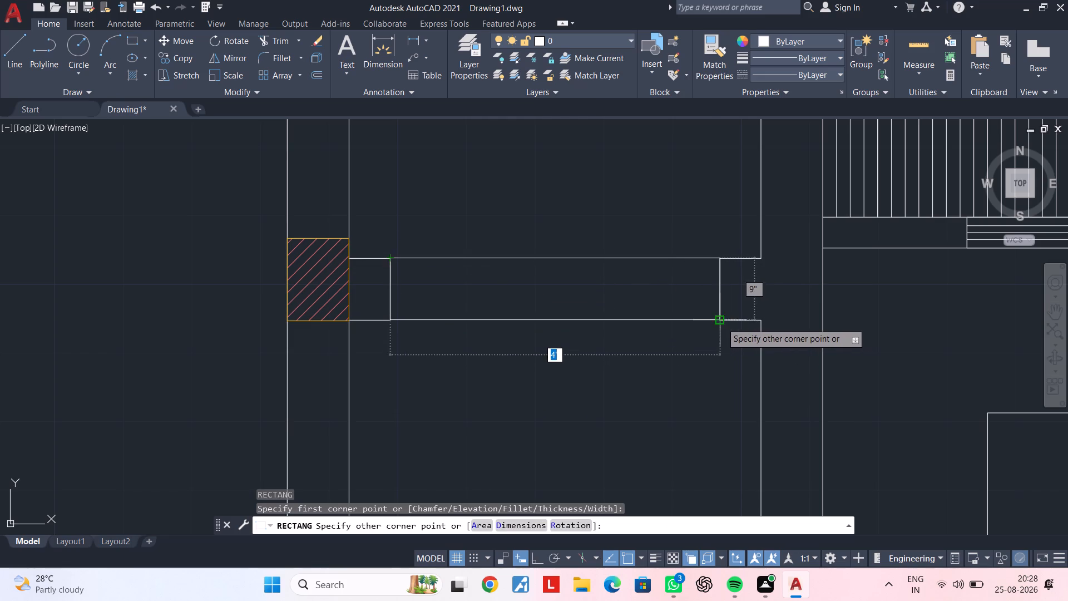
left_click(721, 323)
key("Escape")
Draw a zero-height rectangle as the opening's centre line, between the midpoints of the two wall stubs' faces.
key("space")
left_click(390, 287)
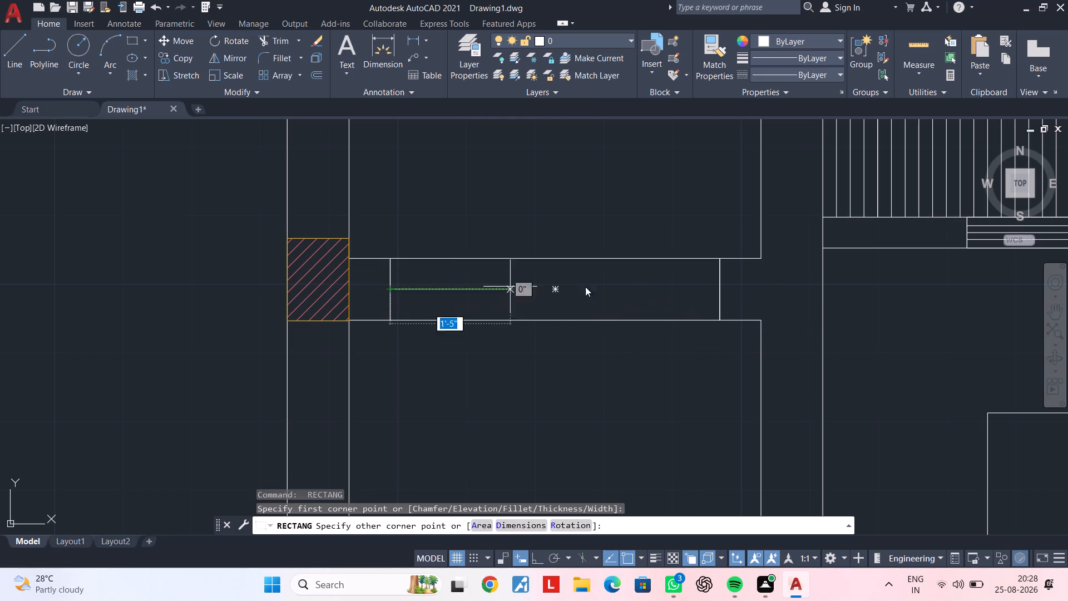
left_click(724, 287)
key("Escape")
key("Escape")
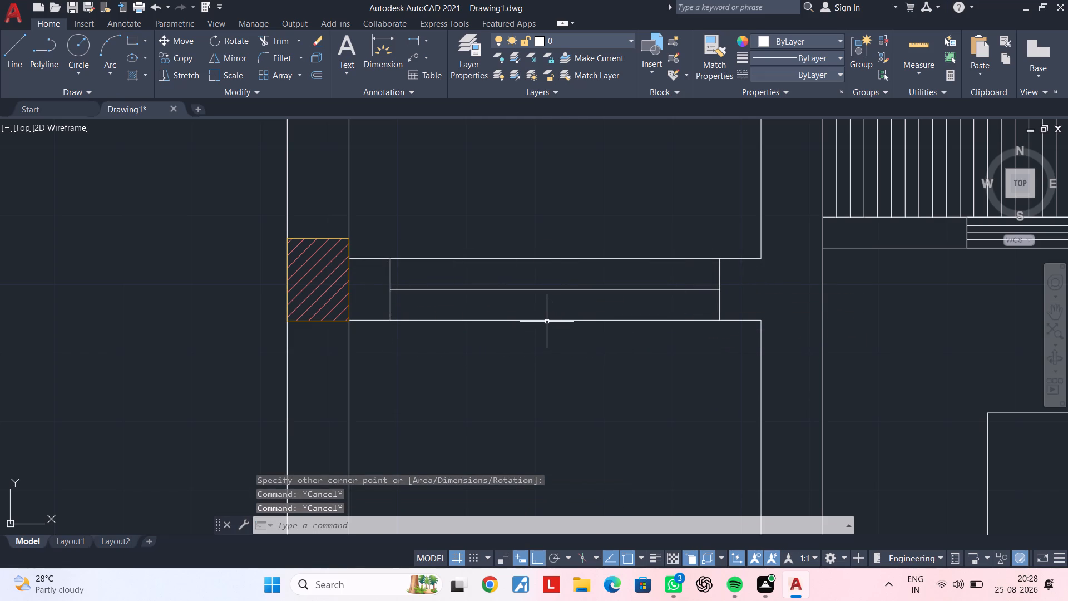
Narrow the opening's rectangle by stretching its south and north long edges slightly inward toward the centre line.
left_click(547, 322)
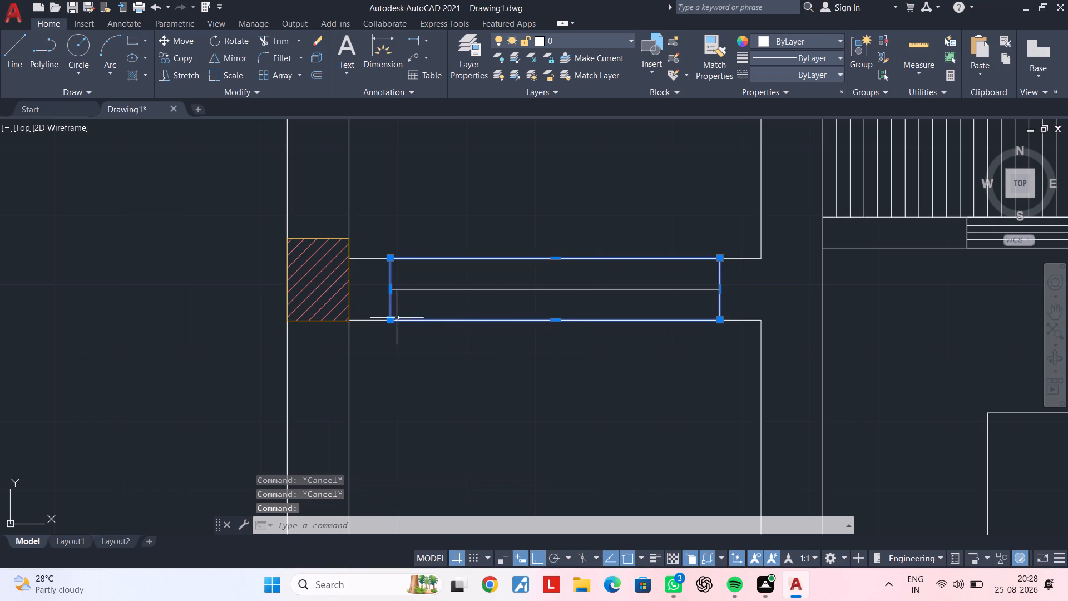
left_click(558, 321)
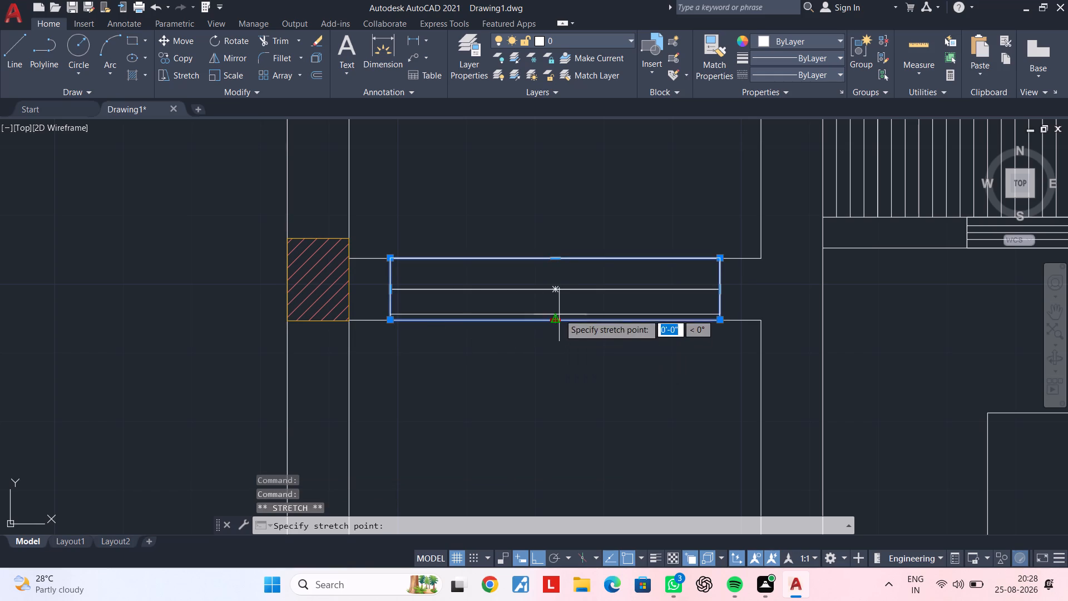
left_click(561, 309)
left_click(557, 252)
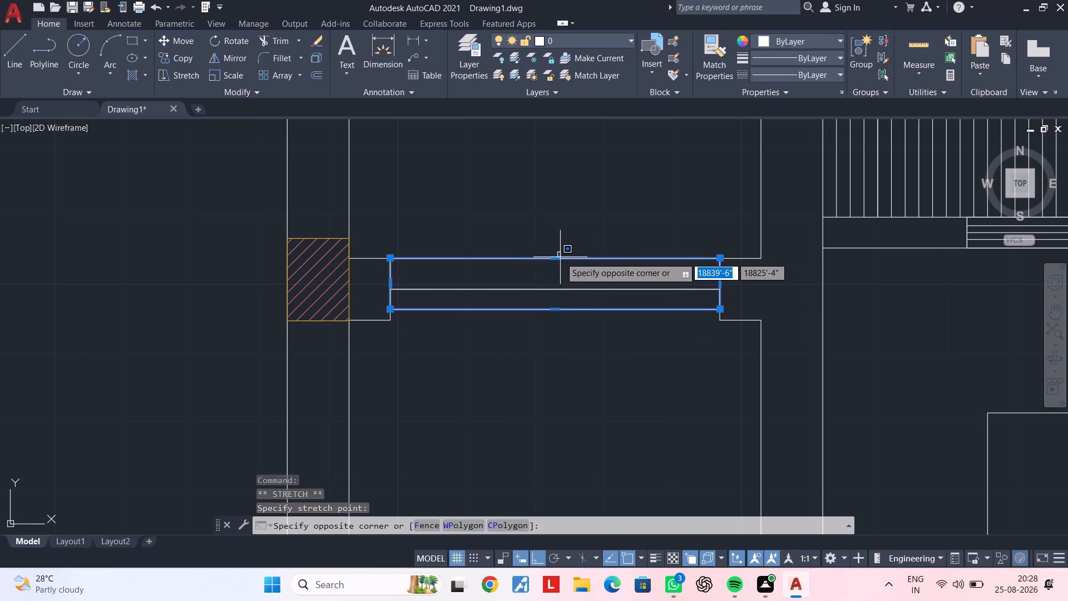
left_click(556, 258)
left_click(557, 258)
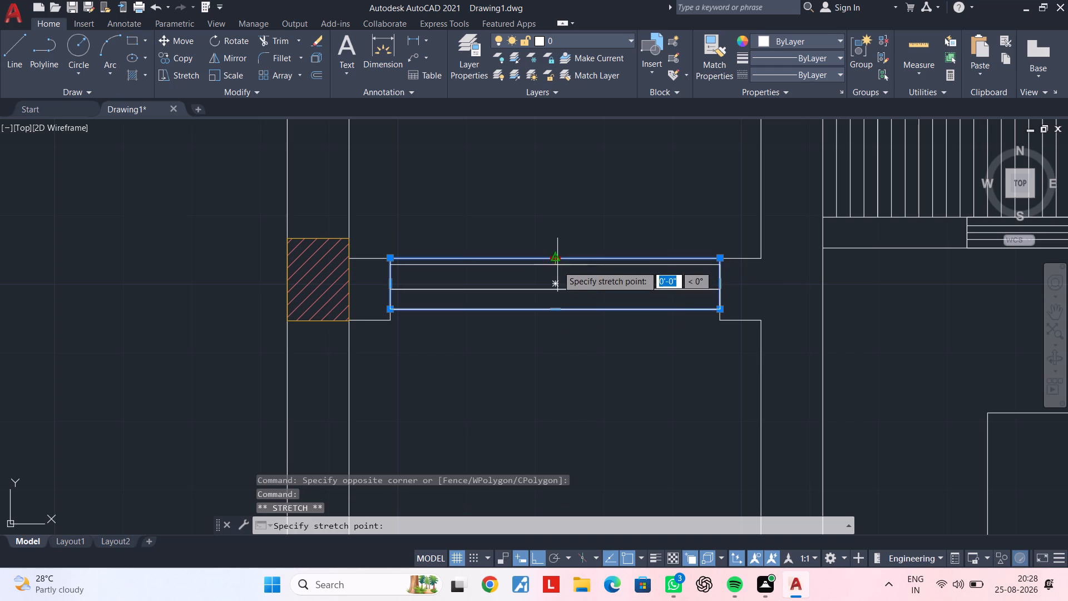
left_click(557, 268)
key("Escape")
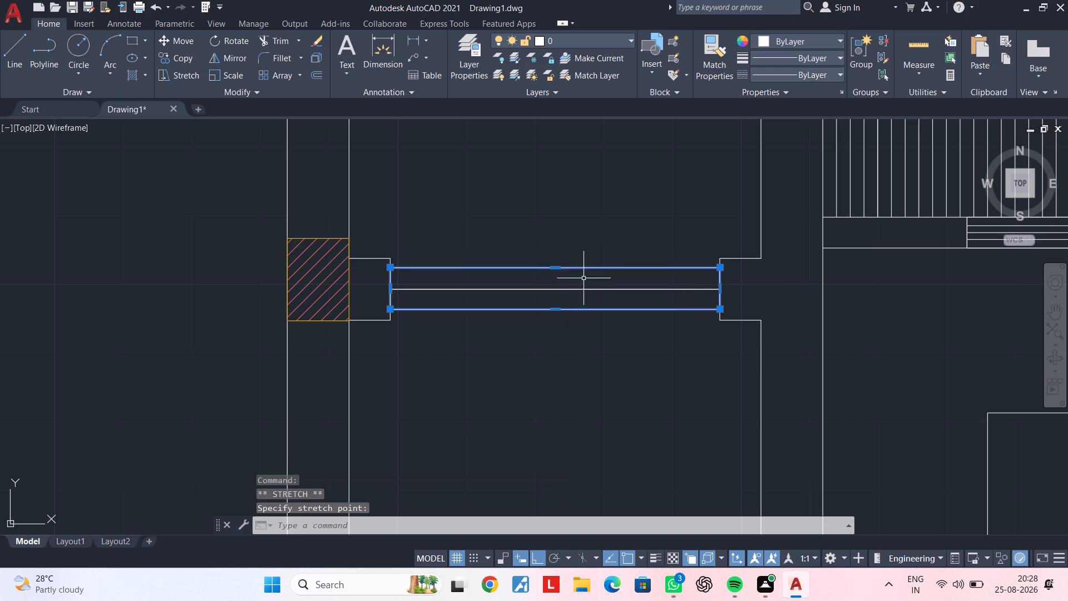
key("Escape")
Set the linetype of the opening's rectangle and centre line to ACAD_ISO02W100.
middle_click_drag(558, 327, 521, 349)
key("Escape")
left_click(551, 349)
left_click(500, 284)
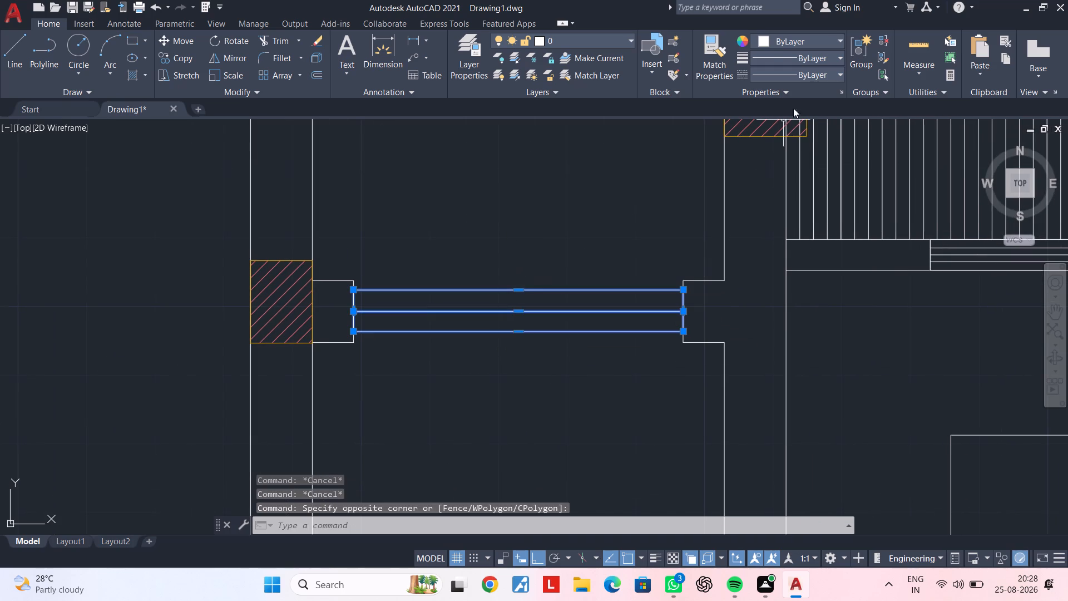
left_click(797, 76)
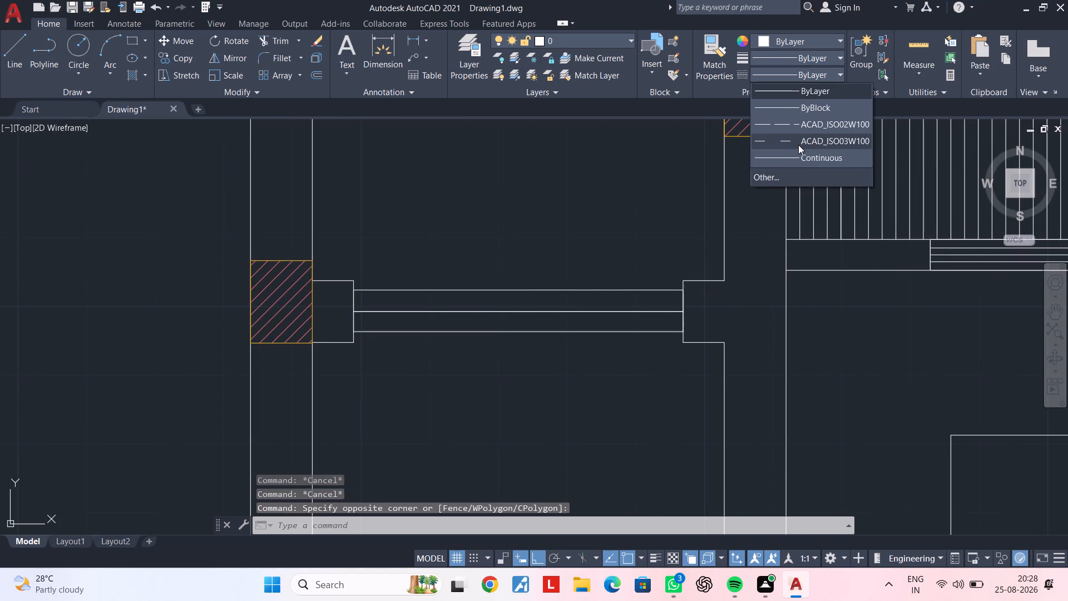
left_click(799, 127)
key("Escape")
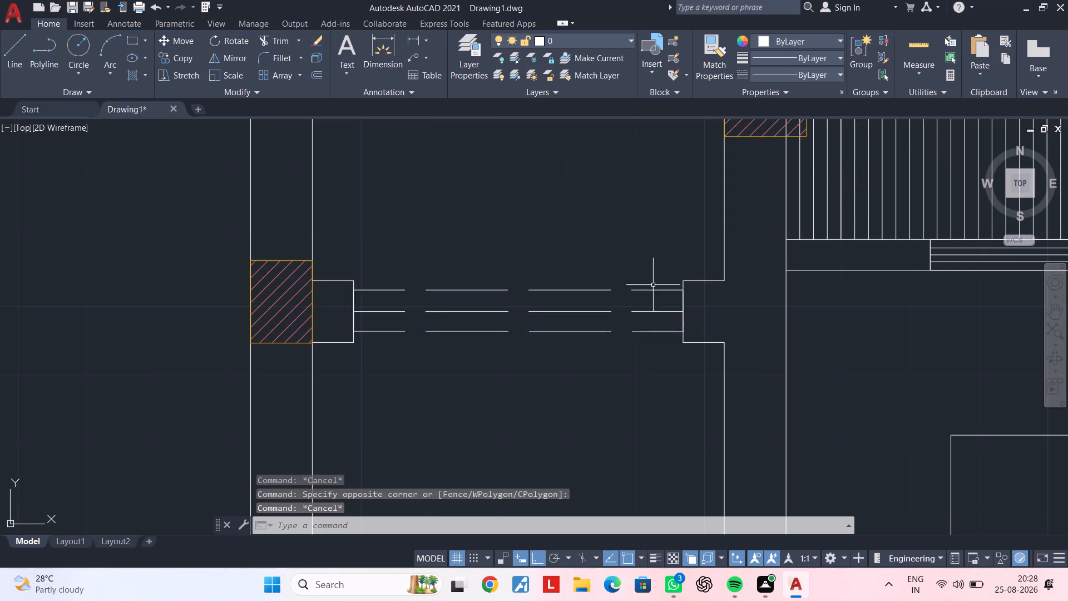
Set the colour of the opening's dashed rectangle and centre line to 242,113,114.
scroll(596, 334, "down", 1)
middle_click_drag(606, 331, 637, 327)
left_click(622, 348)
left_click(589, 284)
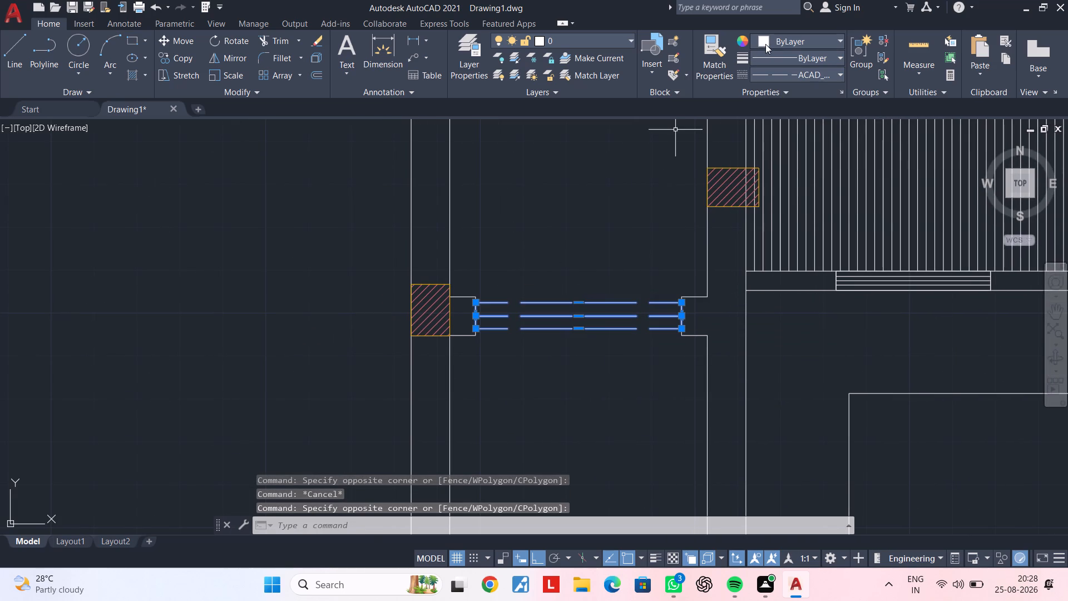
left_click(765, 44)
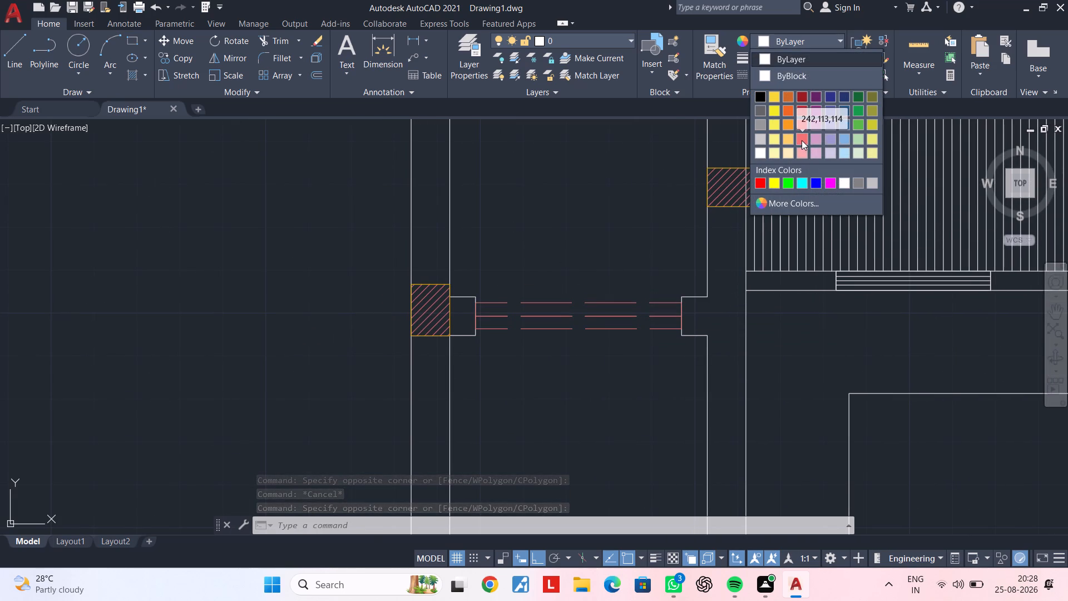
left_click(802, 140)
key("Escape")
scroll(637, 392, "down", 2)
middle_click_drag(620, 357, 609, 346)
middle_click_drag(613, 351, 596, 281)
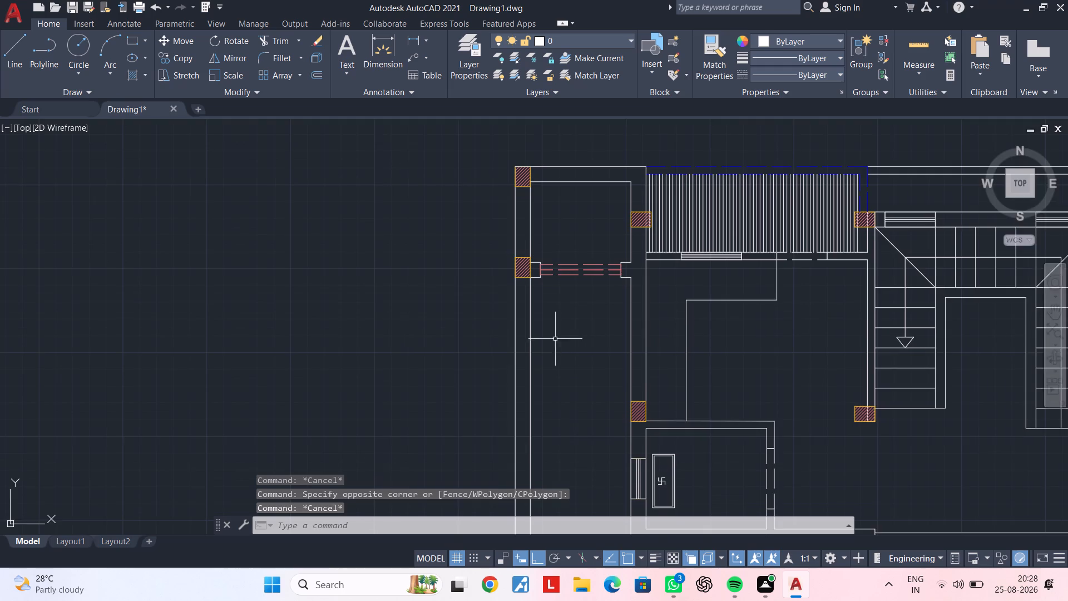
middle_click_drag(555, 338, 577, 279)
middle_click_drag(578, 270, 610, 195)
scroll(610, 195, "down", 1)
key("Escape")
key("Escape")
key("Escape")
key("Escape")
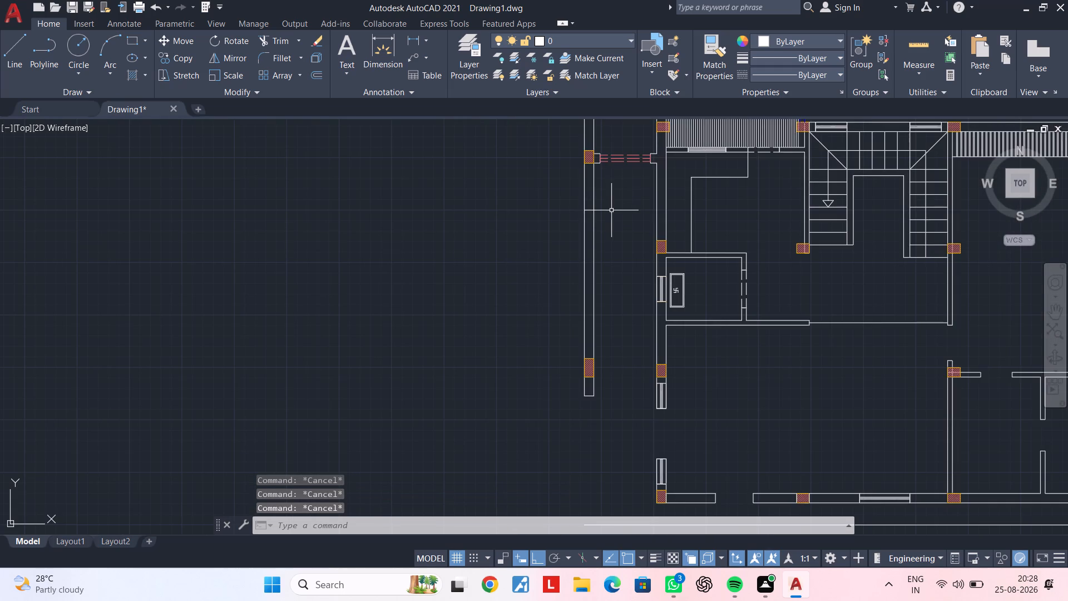
Offset the south edge of the opening's eastern wall stub 3'6" to the south.
middle_click_drag(634, 258, 547, 290)
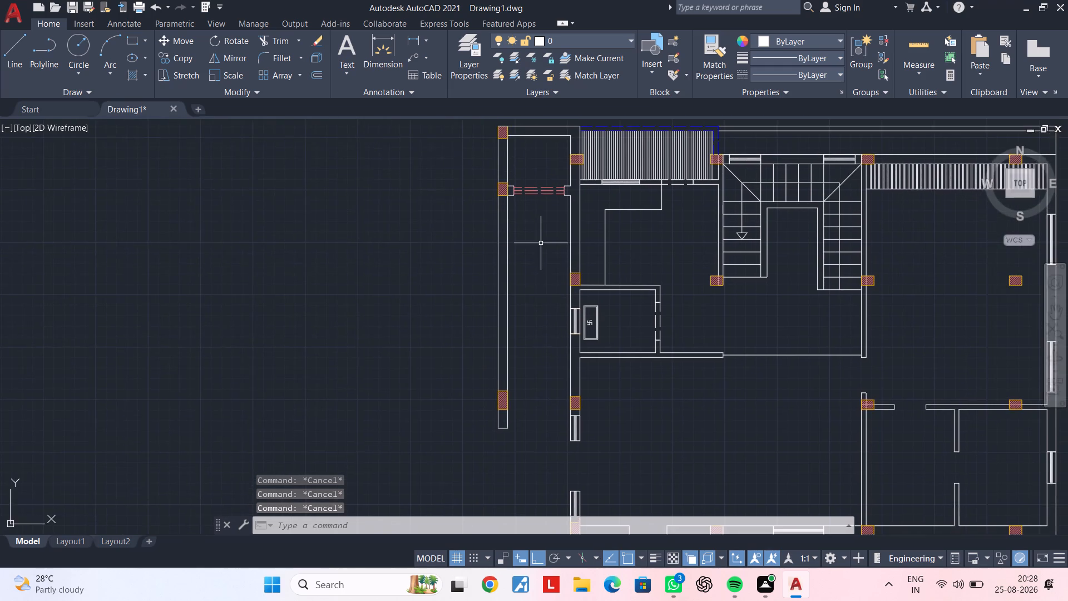
middle_click_drag(539, 220, 532, 298)
scroll(525, 298, "up", 2)
middle_click_drag(518, 298, 573, 304)
key("Escape")
scroll(573, 304, "up", 1)
key("Escape")
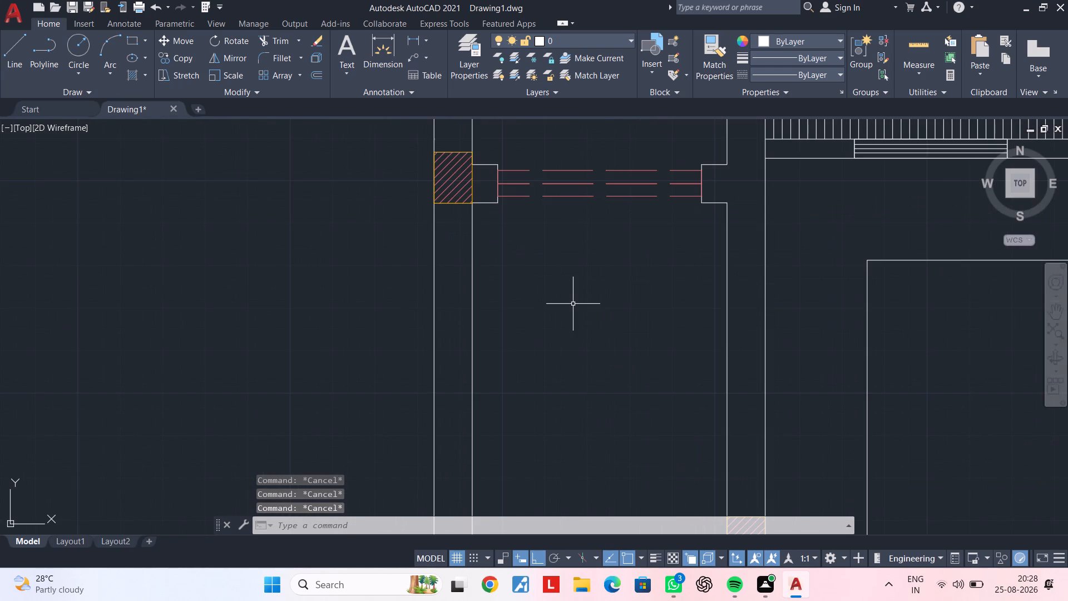
key("Escape")
key("Escape")
key("Escape")
type("of")
key("space")
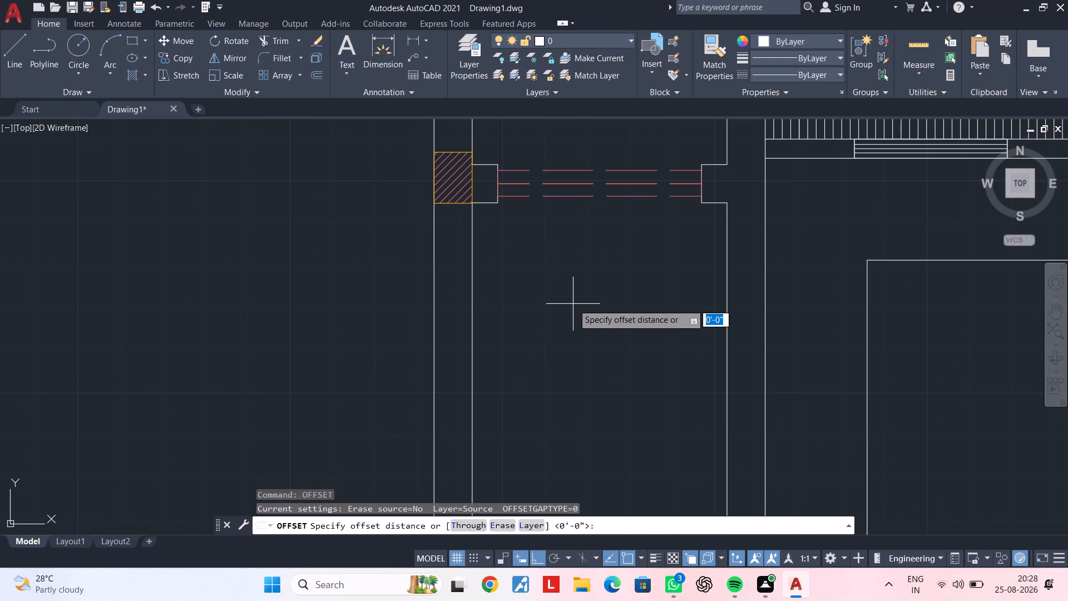
type("3'6\"")
key("Return")
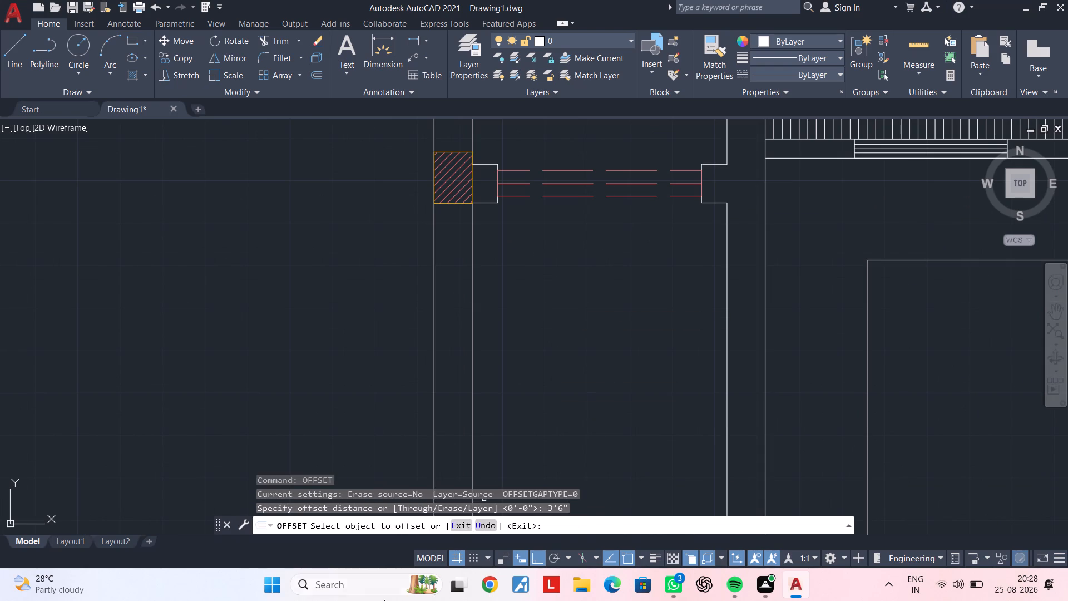
scroll(537, 600, "up", 3)
left_click(710, 202)
left_click(703, 307)
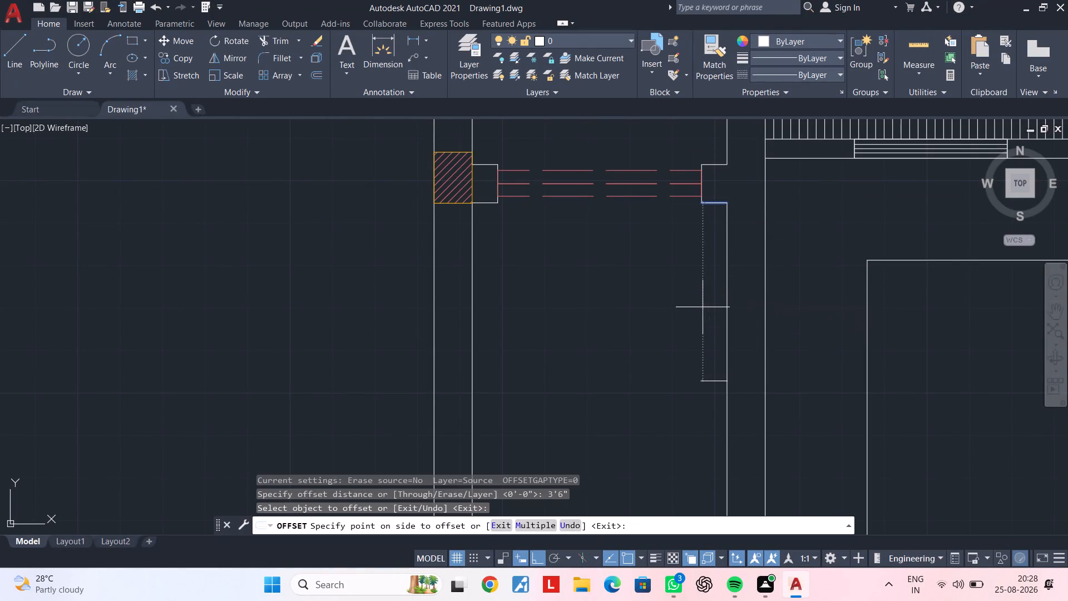
key("Escape")
middle_click_drag(699, 323, 694, 292)
key("Escape")
key("Escape")
Extend the offset edge line westward across the passage to the inner face of its west wall.
type("ex")
key("space")
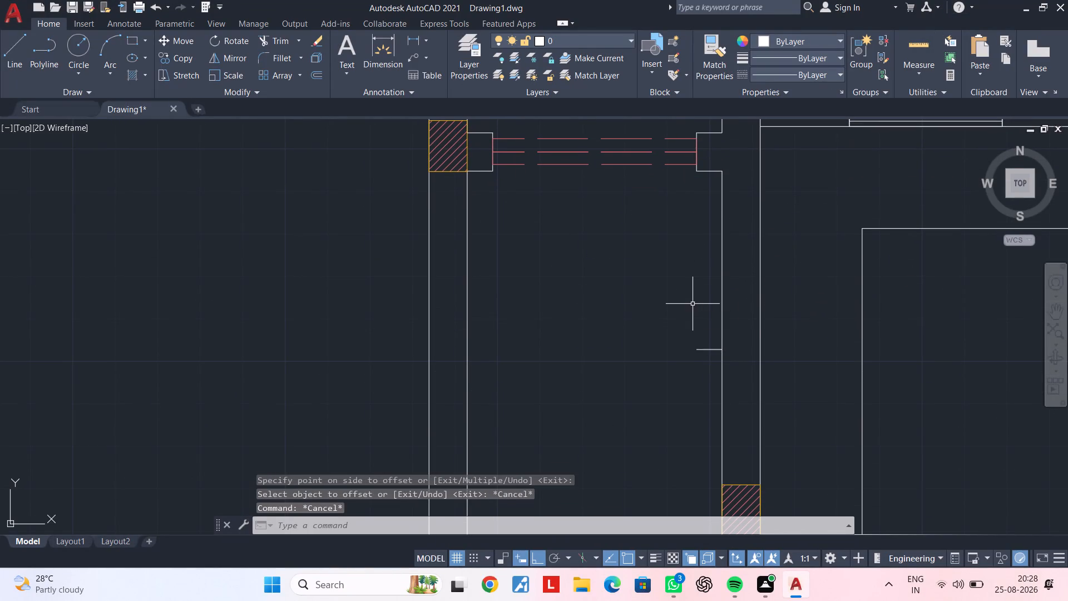
left_click(704, 349)
middle_click_drag(639, 376, 626, 306)
key("Escape")
key("Escape")
key("Escape")
key("Escape")
key("Escape")
middle_click_drag(632, 305, 655, 271)
key("Escape")
middle_click_drag(626, 282, 648, 270)
key("Escape")
key("Escape")
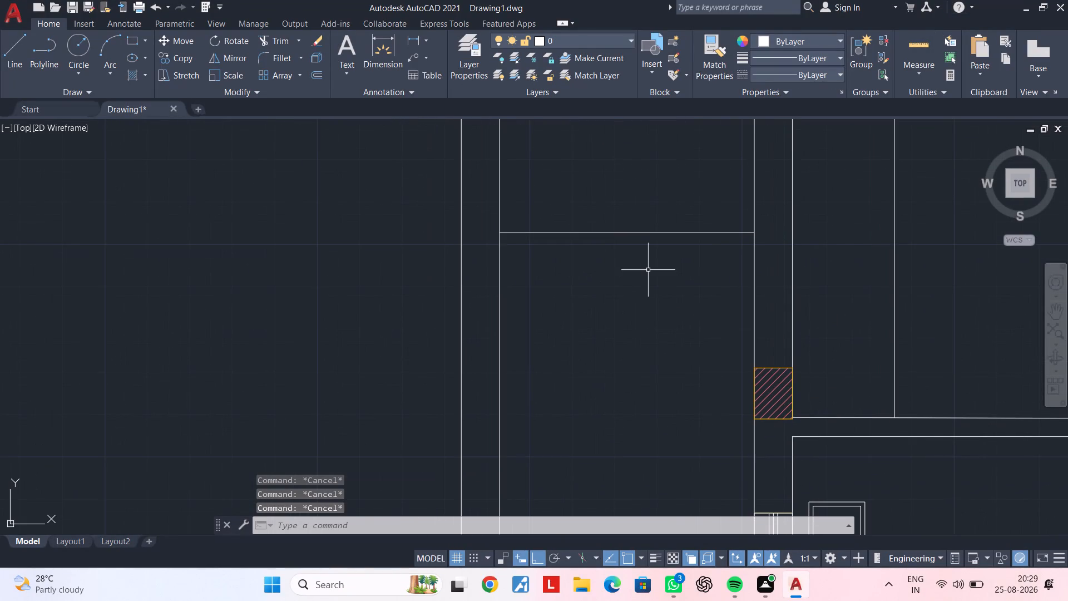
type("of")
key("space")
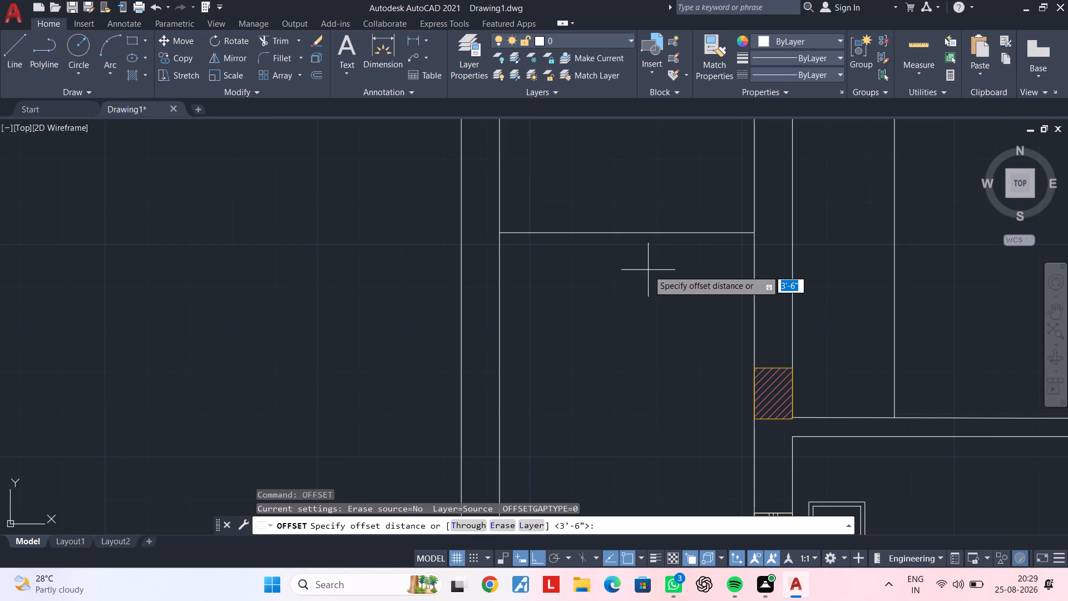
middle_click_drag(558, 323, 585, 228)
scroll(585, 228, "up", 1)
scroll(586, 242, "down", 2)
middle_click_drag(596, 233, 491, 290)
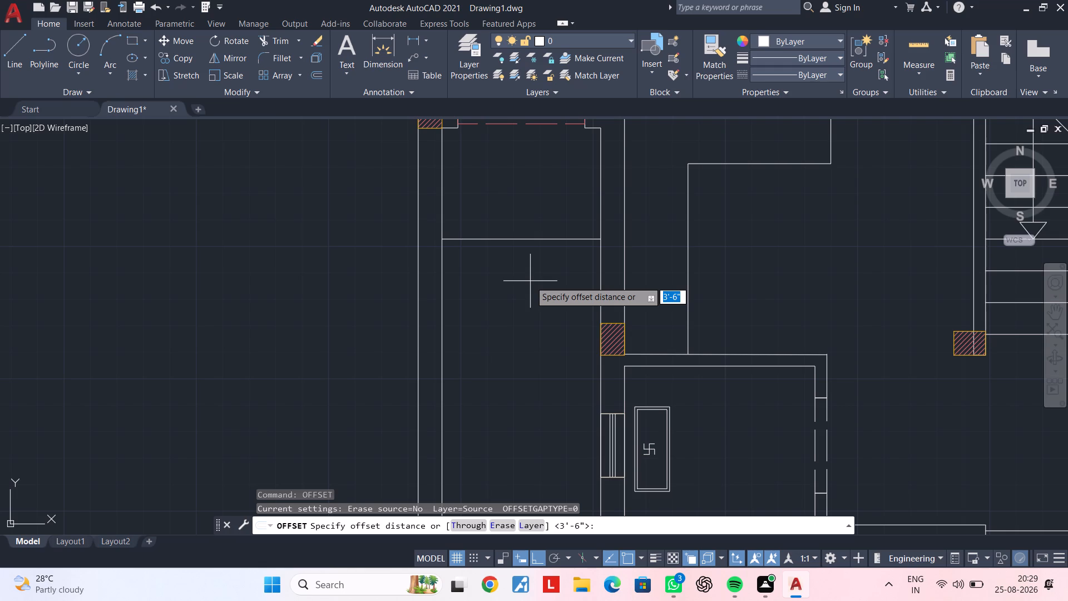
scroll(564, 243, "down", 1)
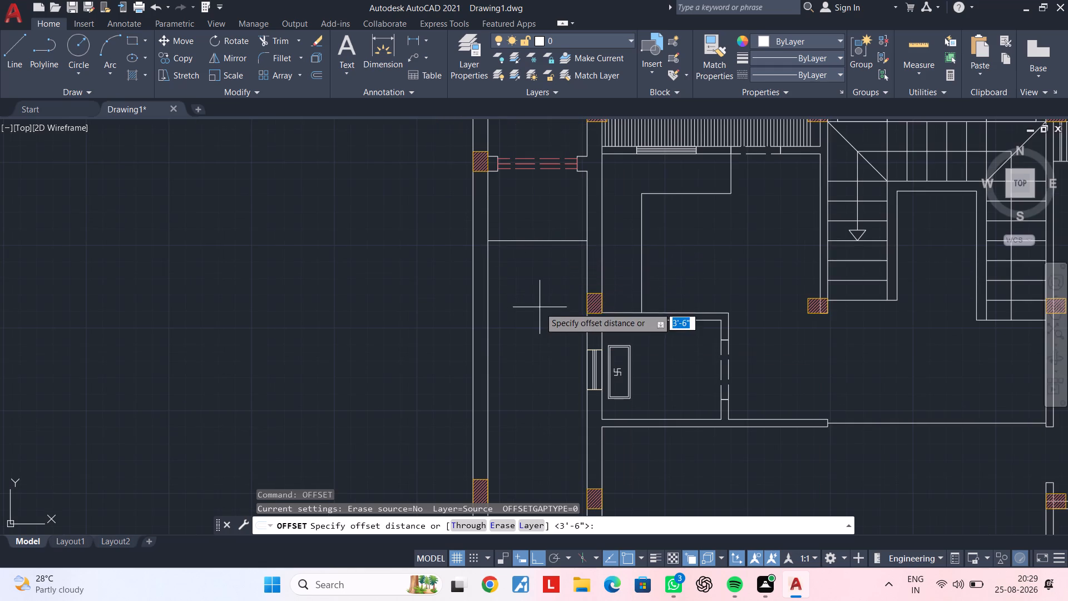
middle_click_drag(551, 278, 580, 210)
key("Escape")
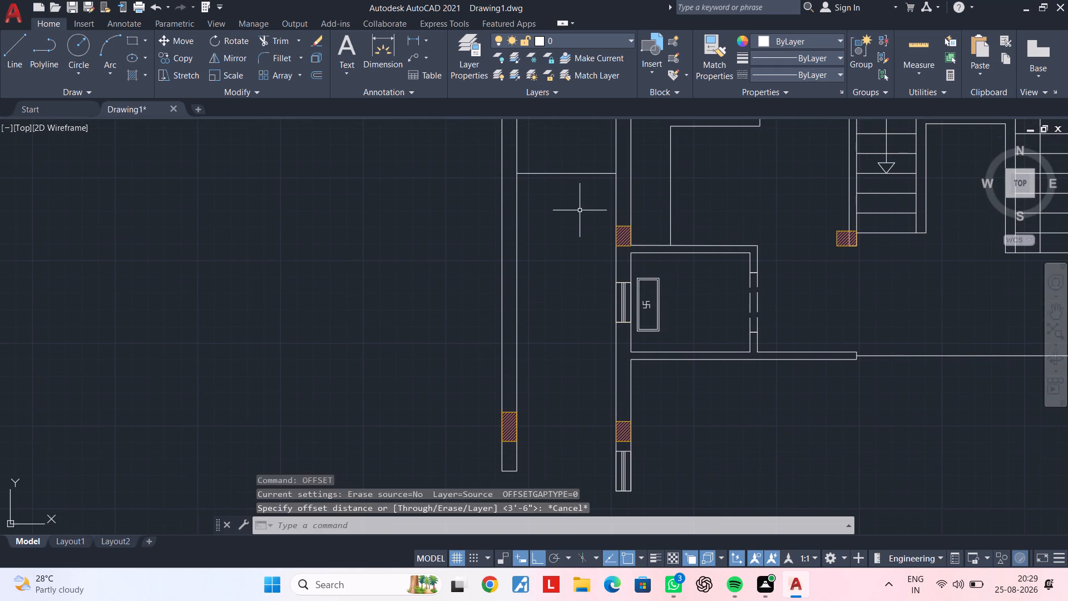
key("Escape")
Offset the line across the passage southward at 10" spacing to add the first four tread lines.
middle_click_drag(580, 210, 562, 273)
key("Escape")
key("Escape")
type("of 10\"")
key("Return")
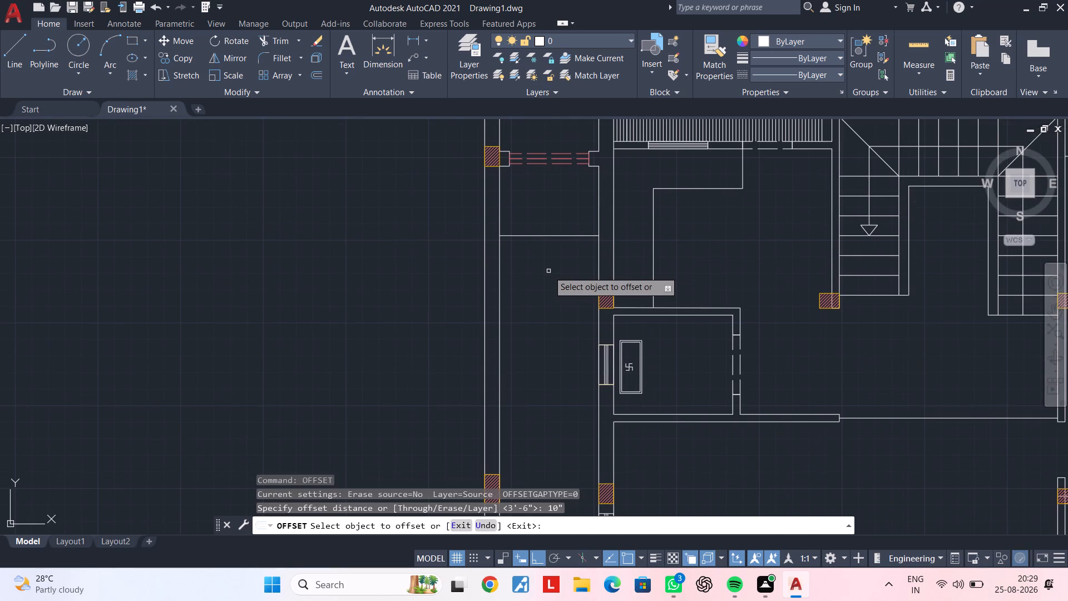
scroll(542, 241, "up", 2)
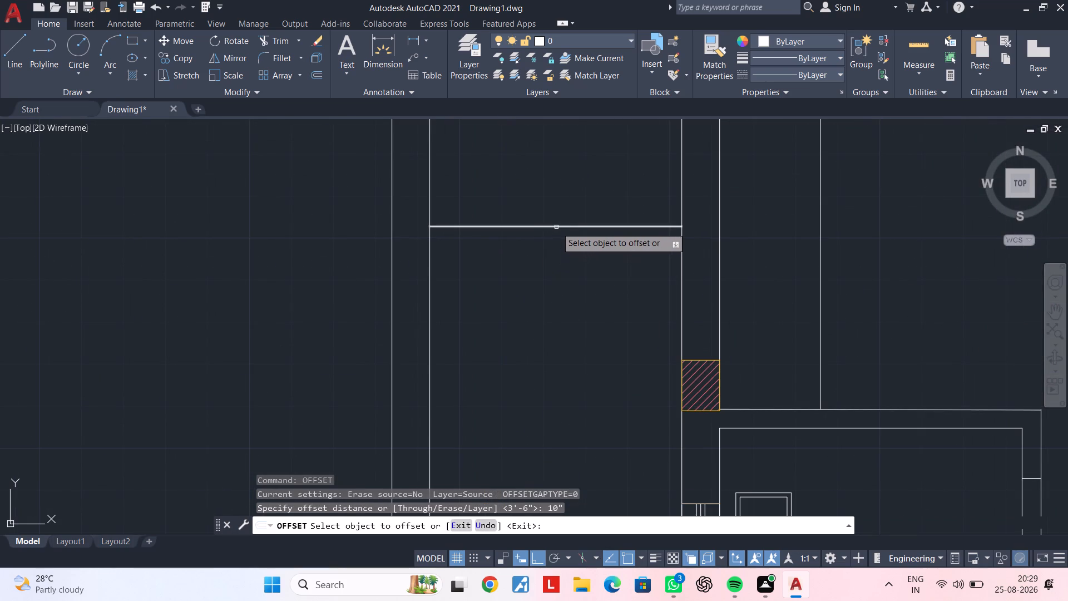
left_click(556, 227)
left_click(550, 281)
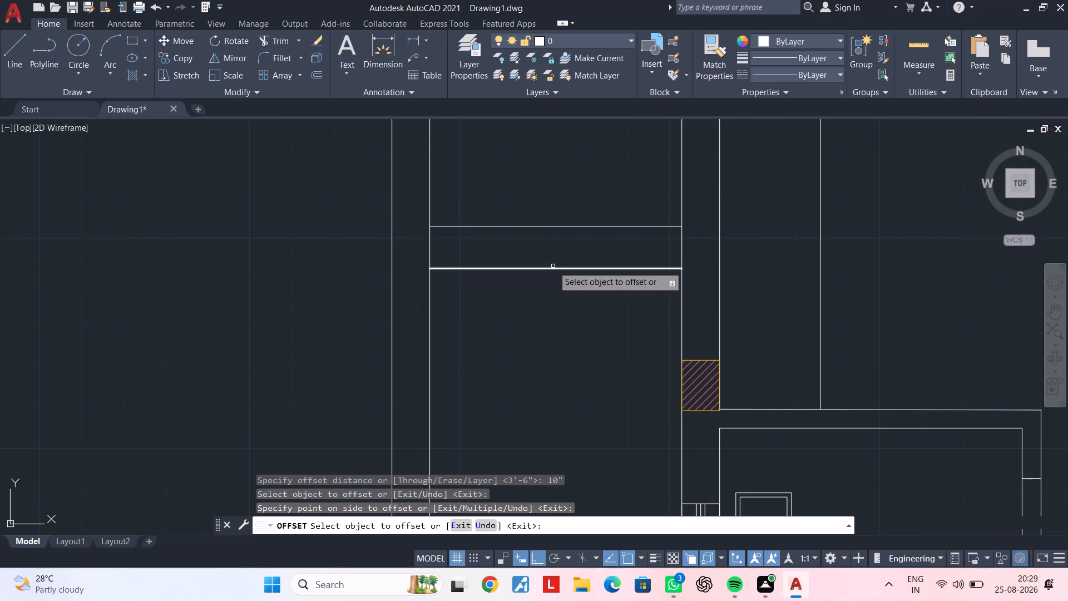
left_click(553, 266)
left_click(555, 270)
left_click(555, 311)
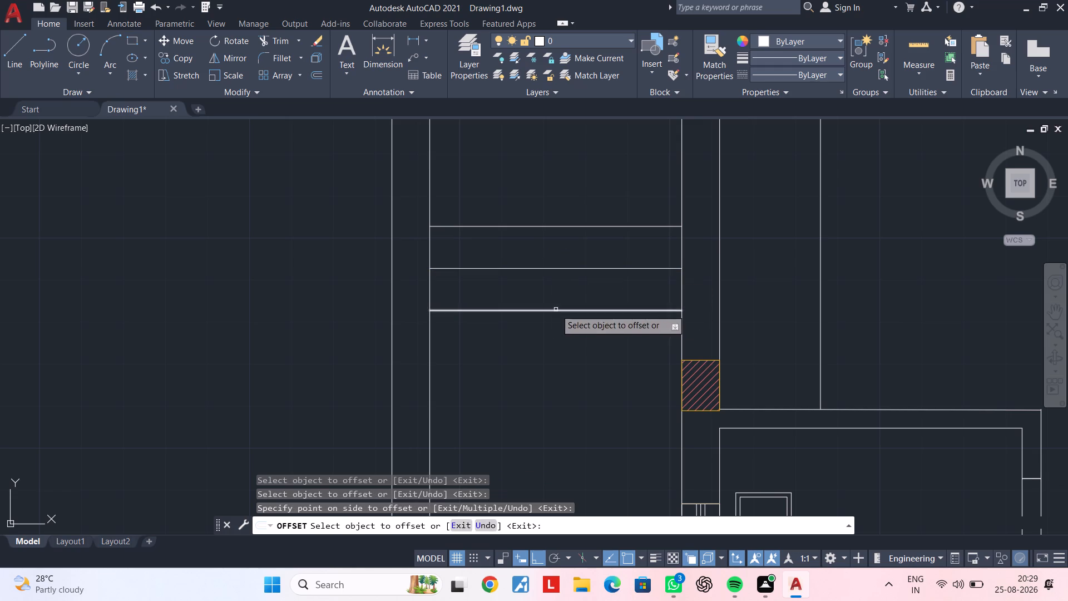
left_click_drag(556, 309, 556, 314)
left_click(558, 336)
middle_click_drag(557, 348, 581, 213)
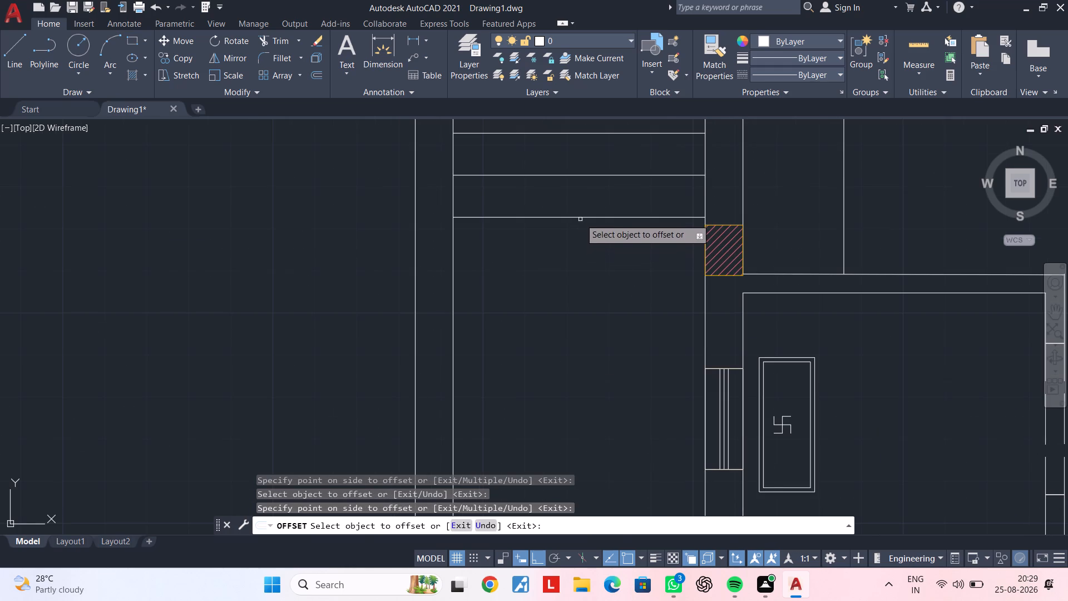
left_click(580, 217)
left_click(576, 254)
Continue the 10" offsets southward with six more tread lines, to just past the window in the passage's east wall.
scroll(576, 252, "down", 1)
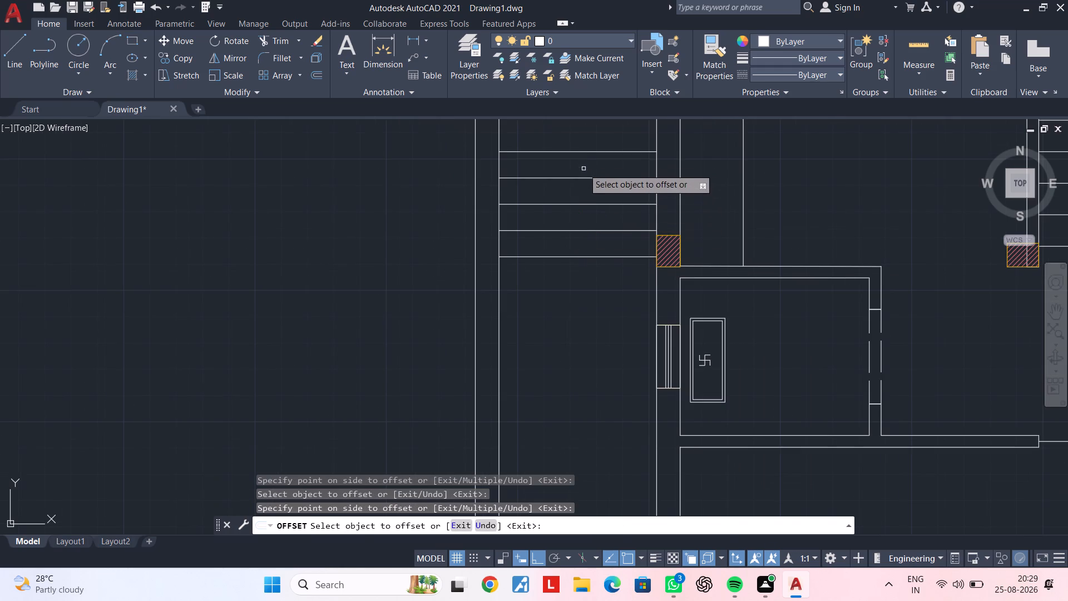
left_click(589, 257)
left_click(587, 323)
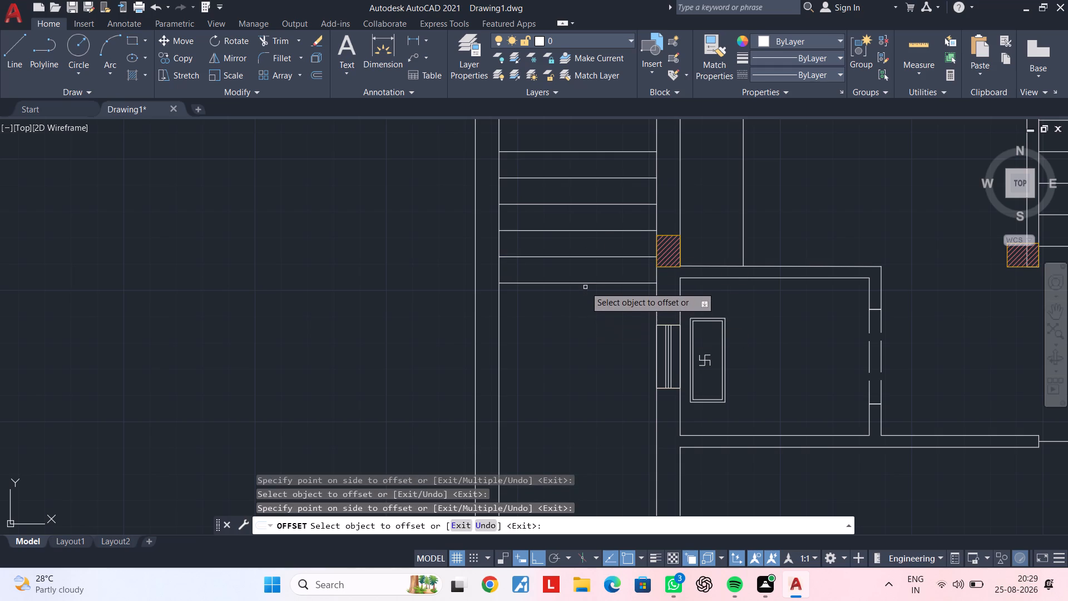
left_click(586, 283)
left_click(581, 317)
left_click(582, 309)
left_click(581, 341)
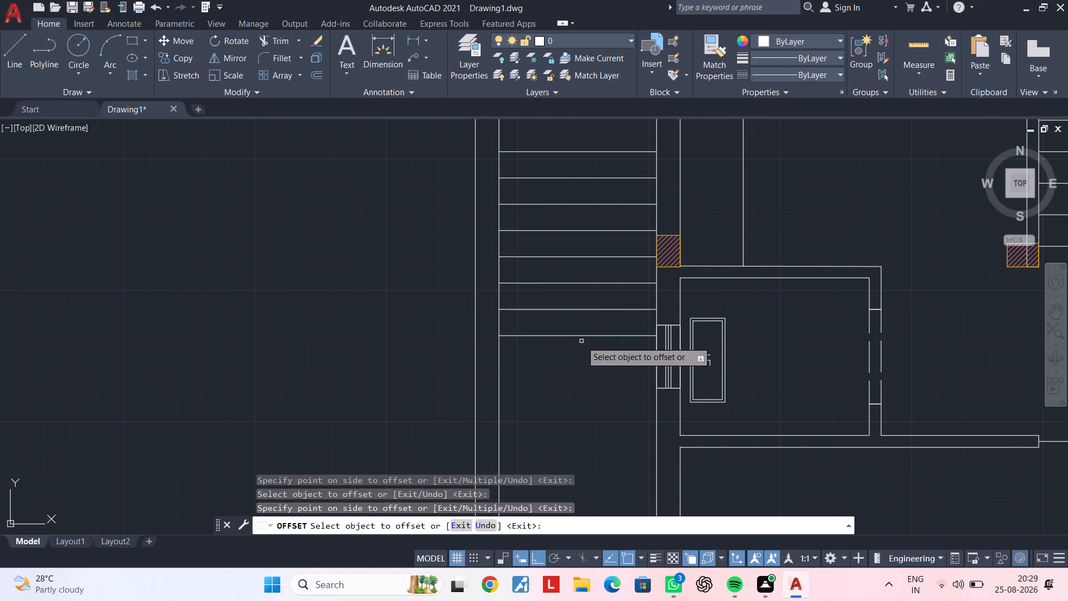
middle_click_drag(578, 342, 583, 272)
left_click(583, 265)
left_click(582, 298)
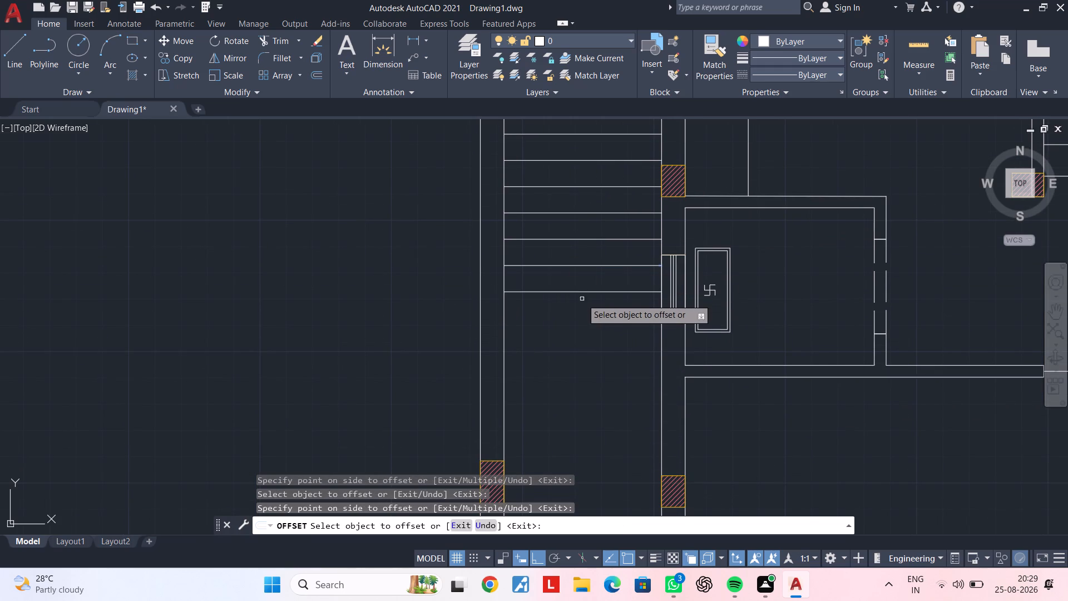
left_click(584, 290)
left_click(584, 318)
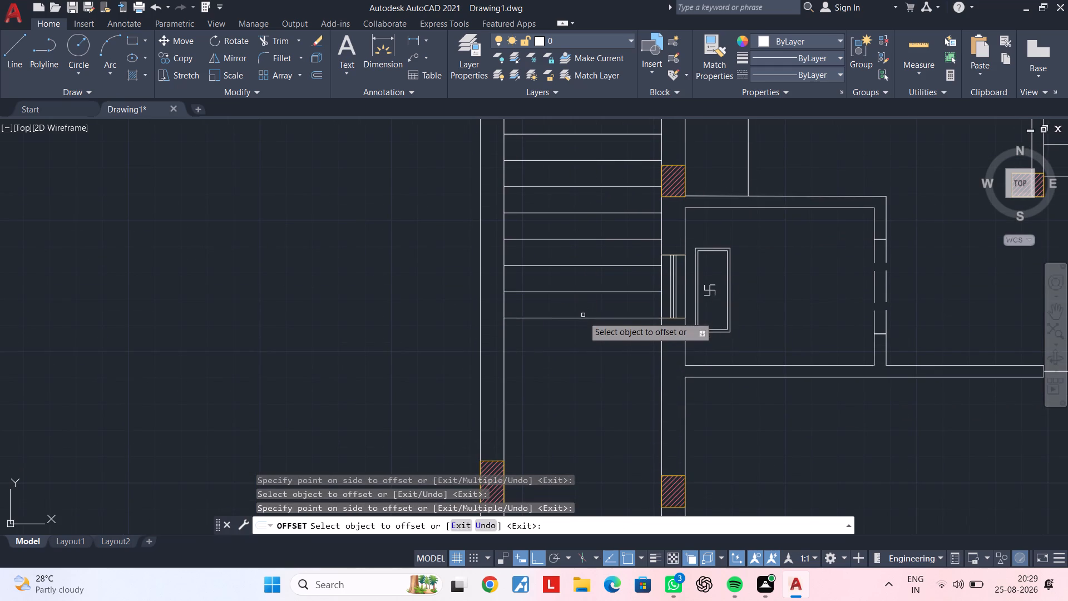
left_click(583, 318)
left_click(586, 348)
Add eight more tread lines at 10" offsets southward, ending level with the south end of the passage's west wall.
middle_click_drag(585, 346, 600, 234)
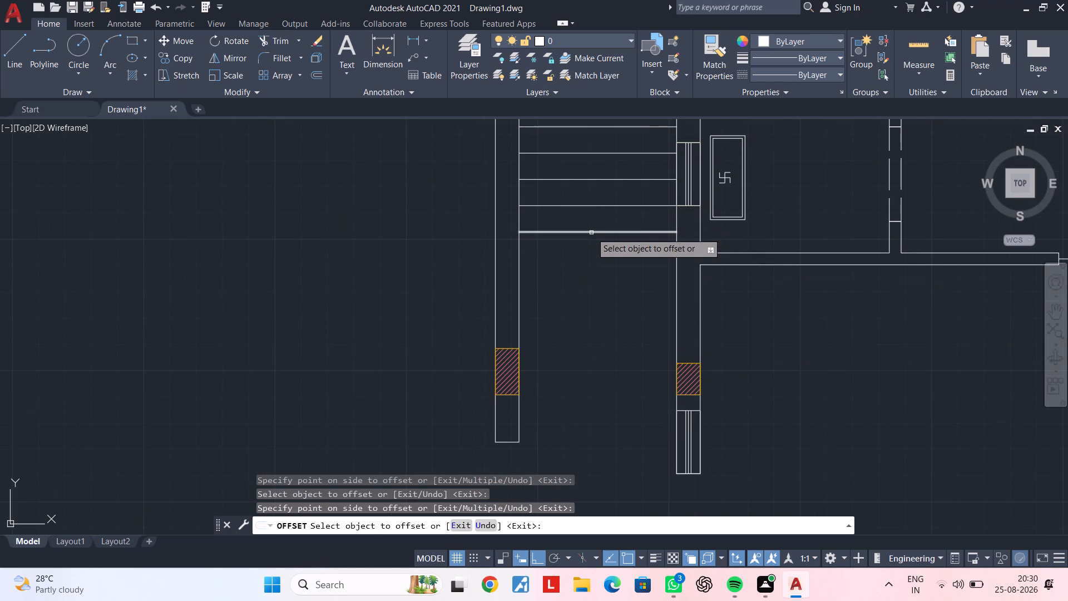
left_click(591, 232)
left_click(593, 272)
left_click(598, 258)
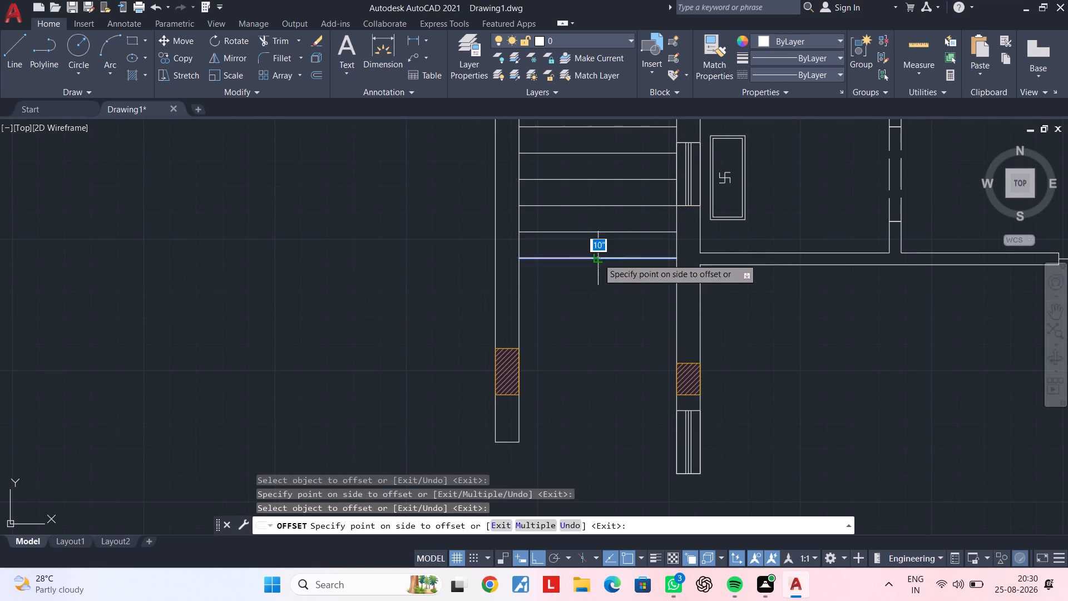
left_click(595, 285)
left_click(596, 284)
left_click(594, 312)
left_click(594, 310)
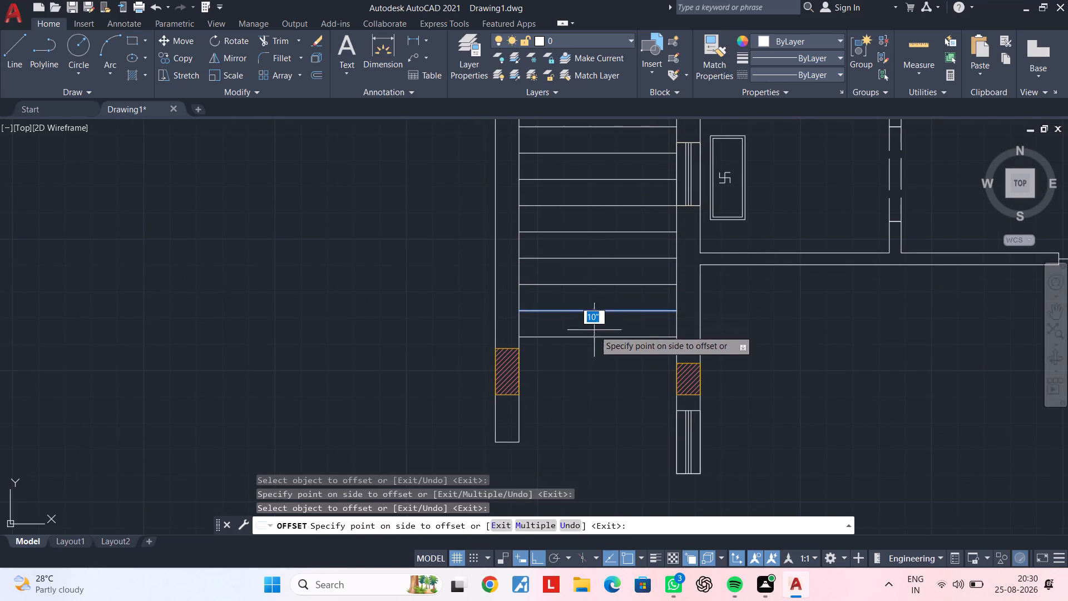
left_click(594, 341)
left_click_drag(594, 334, 594, 339)
left_click(592, 338)
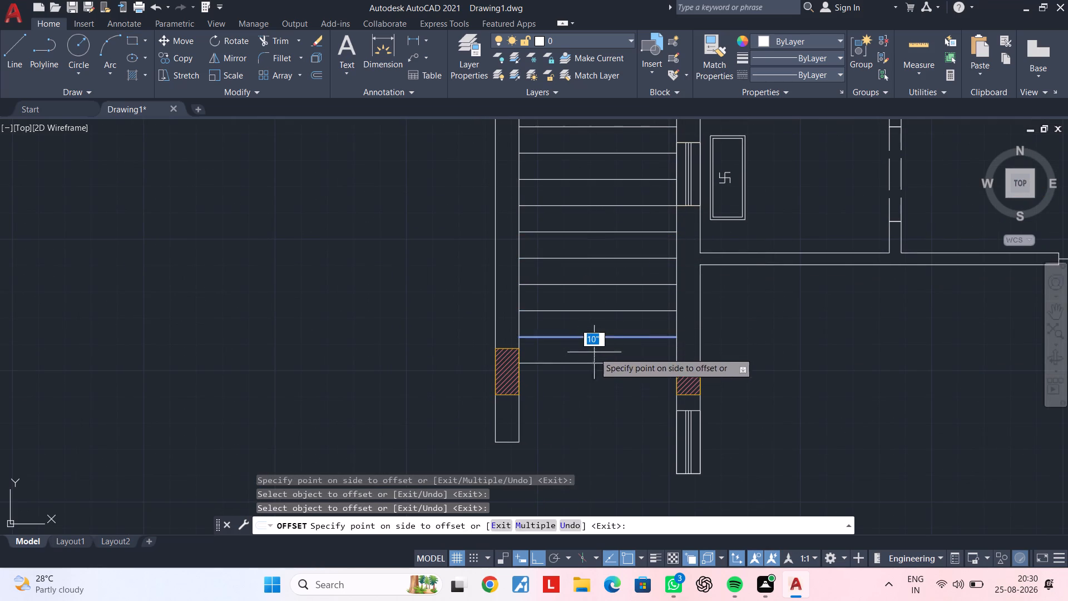
left_click(595, 359)
left_click(595, 362)
left_click(591, 386)
left_click_drag(591, 390, 591, 400)
left_click(592, 412)
middle_click_drag(583, 393, 584, 292)
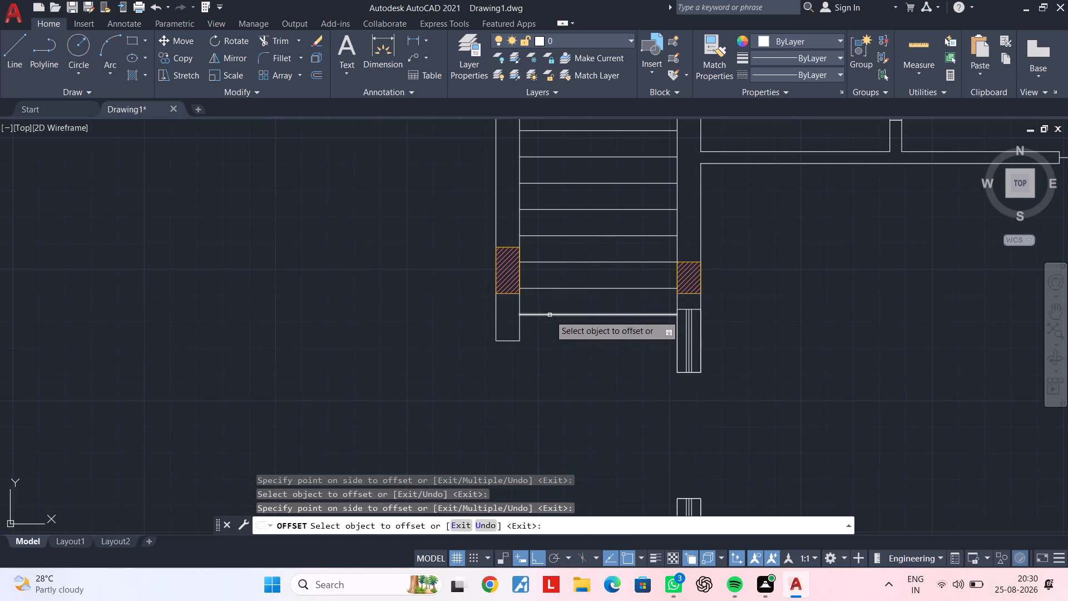
left_click(550, 315)
left_click(552, 346)
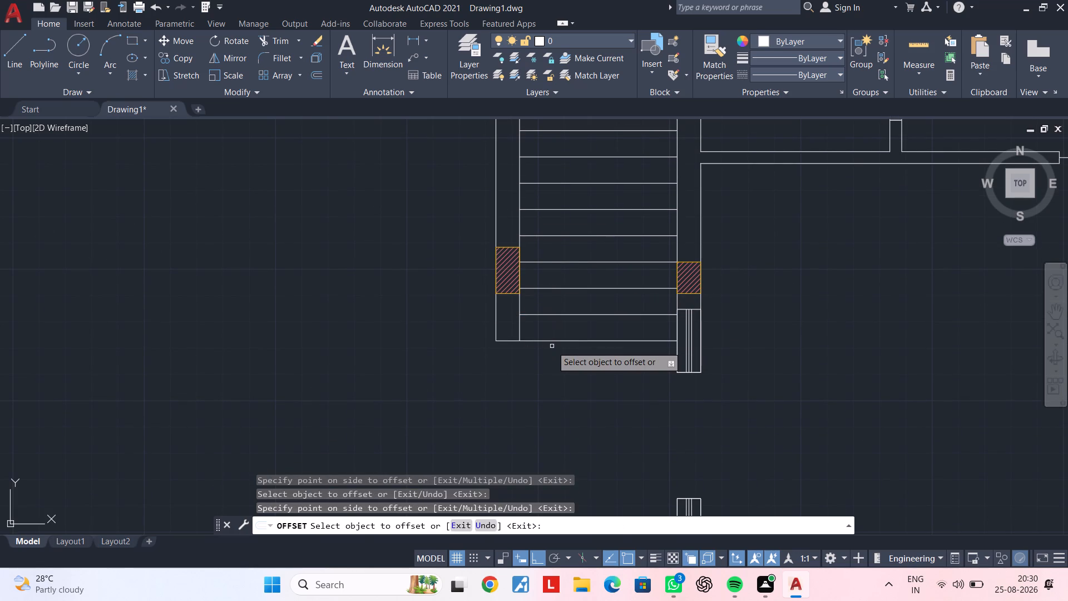
key("Escape")
key("Escape")
Draw a vertical centre line through the passage steps, from the northernmost tread line's midpoint to the southernmost tread line.
middle_click_drag(591, 362, 584, 420)
middle_click_drag(585, 421, 636, 406)
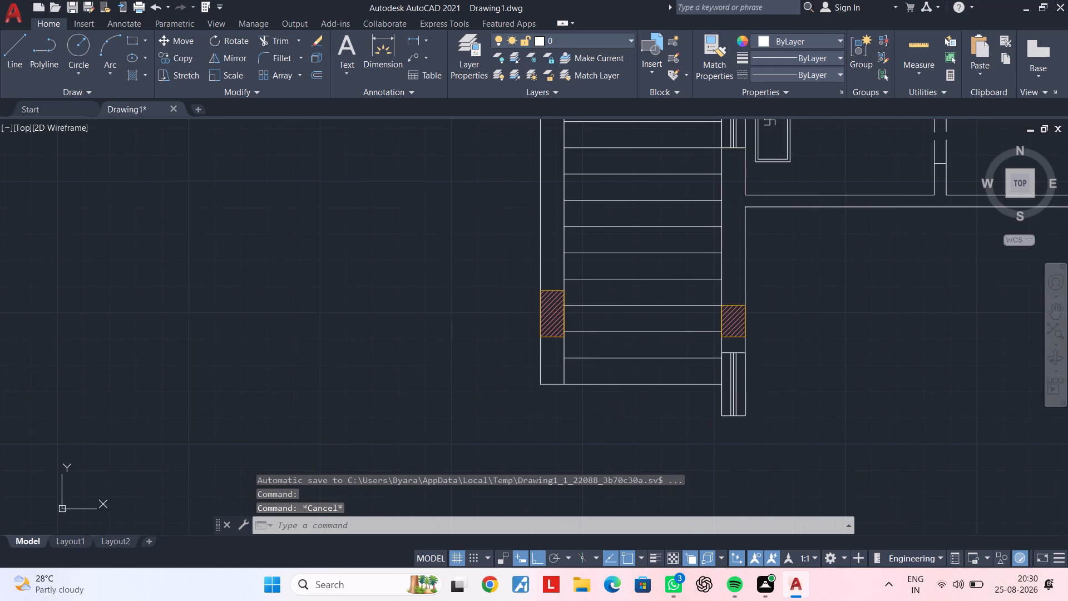
scroll(636, 406, "down", 1)
middle_click_drag(636, 406, 634, 462)
middle_click_drag(639, 315, 632, 390)
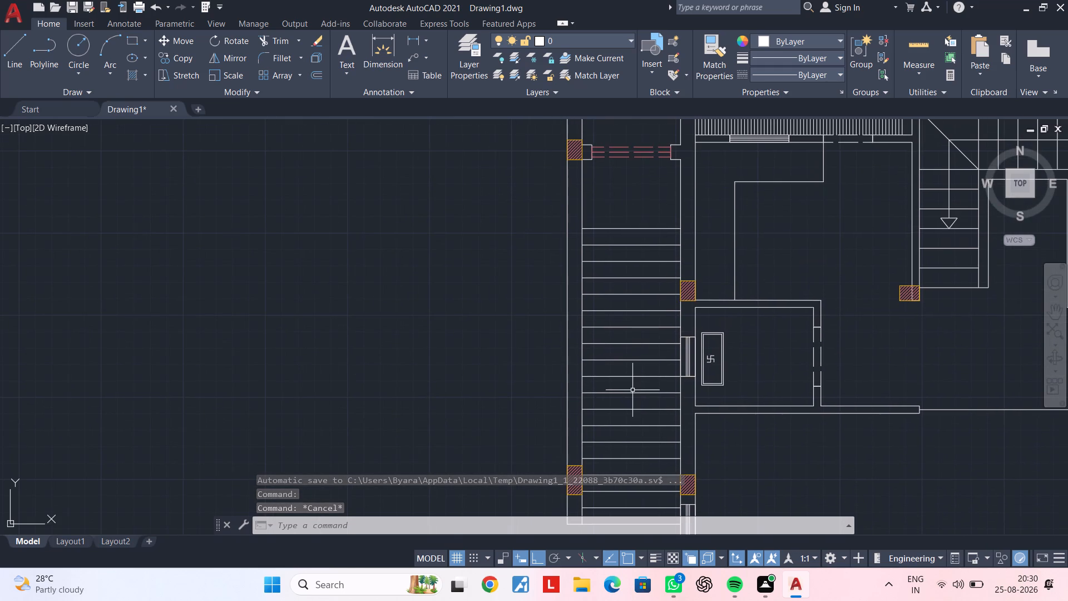
key("l")
key("space")
scroll(635, 237, "up", 1)
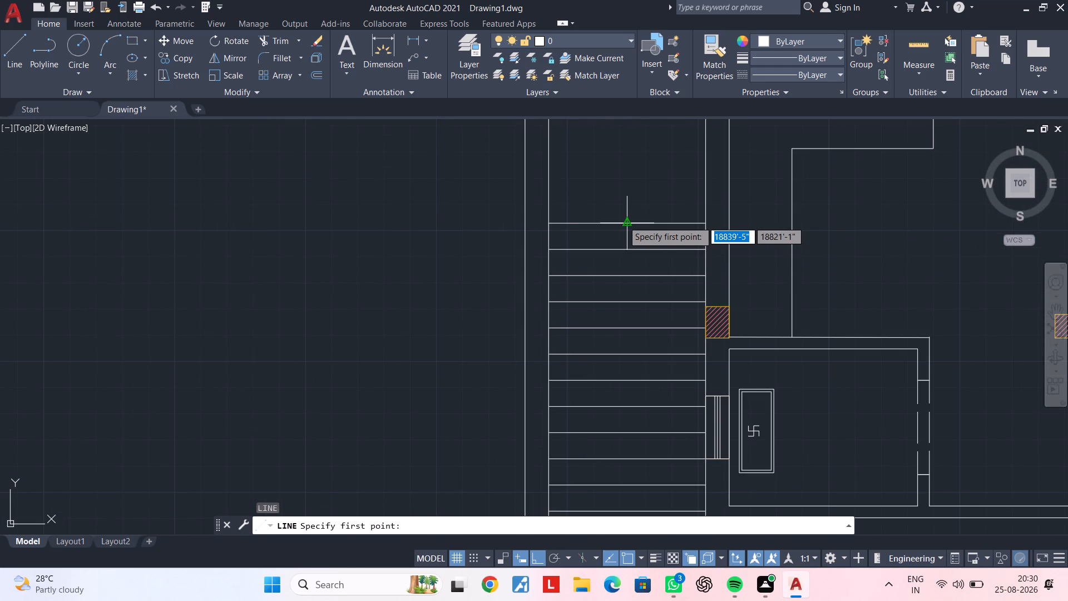
left_click(626, 220)
middle_click_drag(631, 425, 626, 168)
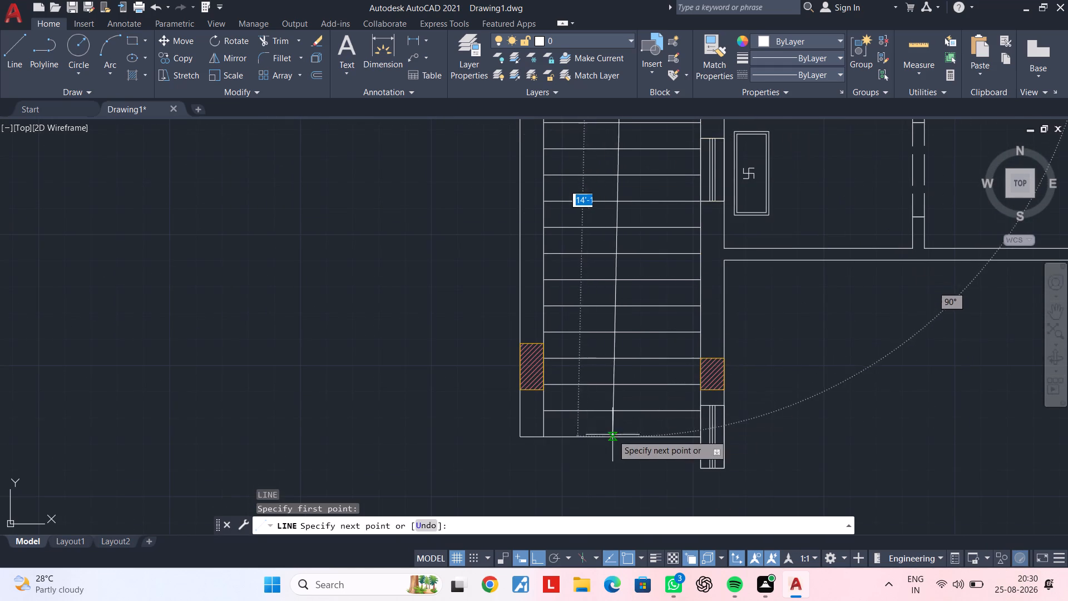
left_click(622, 440)
key("Escape")
key("Escape")
middle_click_drag(629, 421, 630, 456)
key("Escape")
key("Escape")
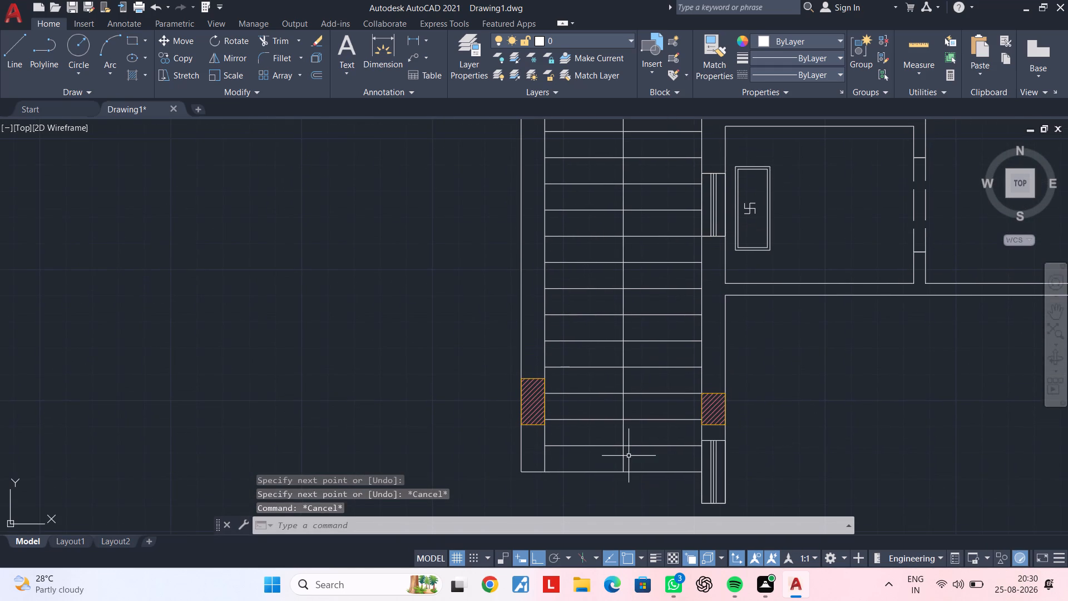
Offset the passage steps' vertical centre line by 1" to both the west and east sides.
type("of 1\"")
key("Return")
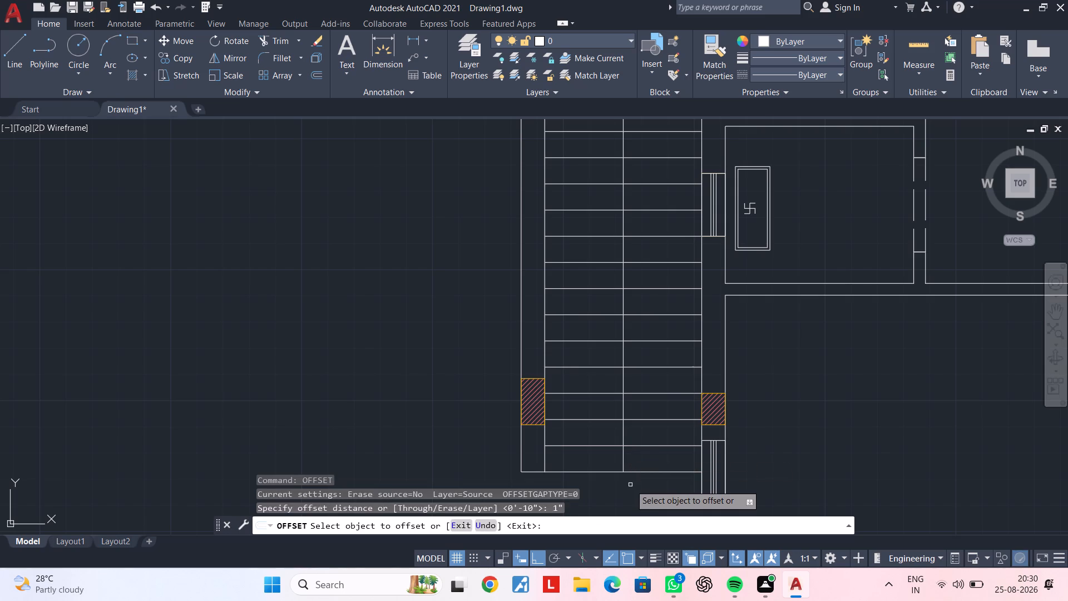
left_click(624, 405)
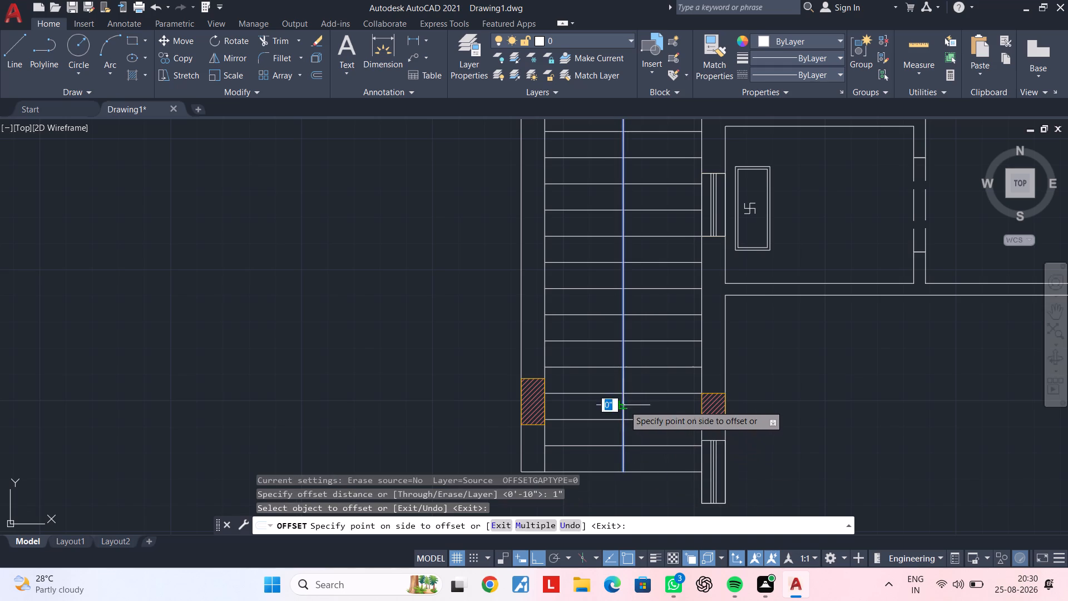
left_click(597, 406)
scroll(618, 403, "up", 2)
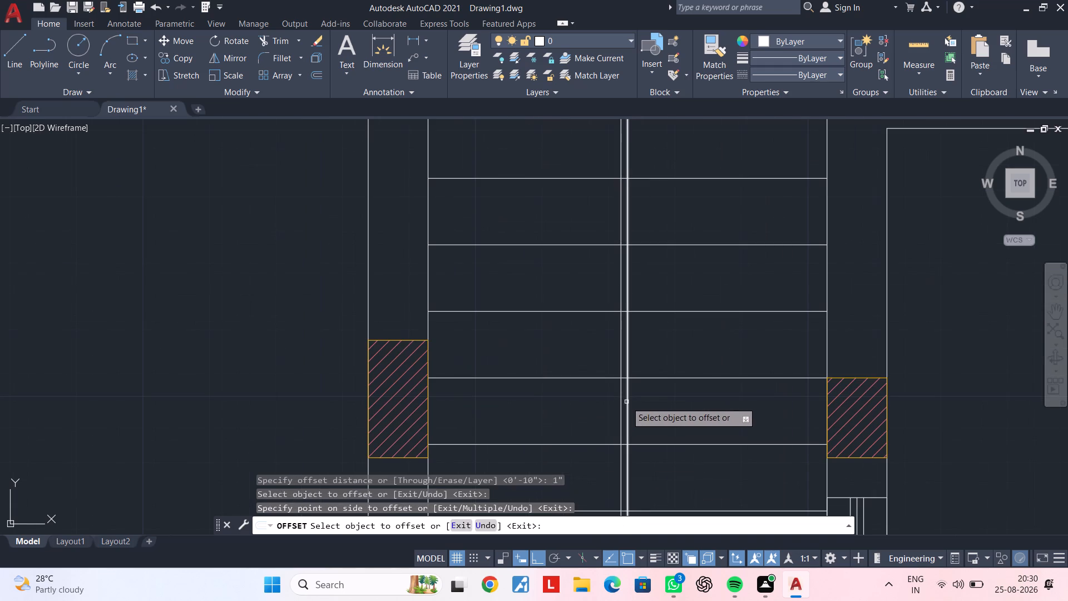
left_click(626, 402)
left_click(657, 401)
key("Escape")
key("Escape")
Draw a circle of 1" radius centred on the centre line's north end, reaching the offset divider lines.
scroll(665, 411, "down", 1)
middle_click_drag(665, 427, 668, 552)
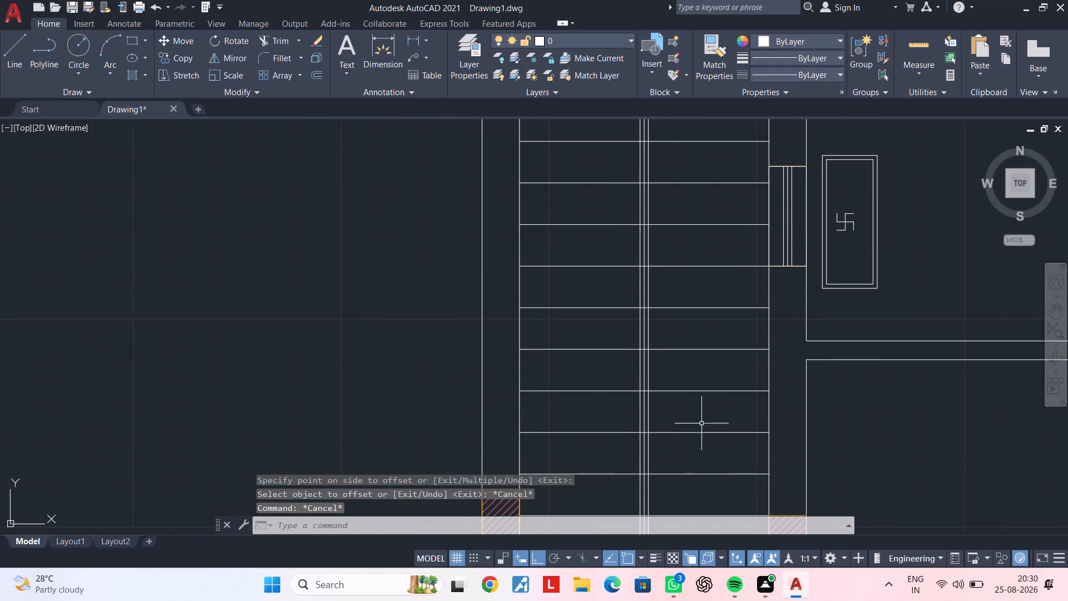
middle_click_drag(703, 361, 698, 541)
middle_click_drag(655, 186, 650, 465)
scroll(639, 372, "up", 3)
middle_click_drag(639, 337, 644, 391)
key("Escape")
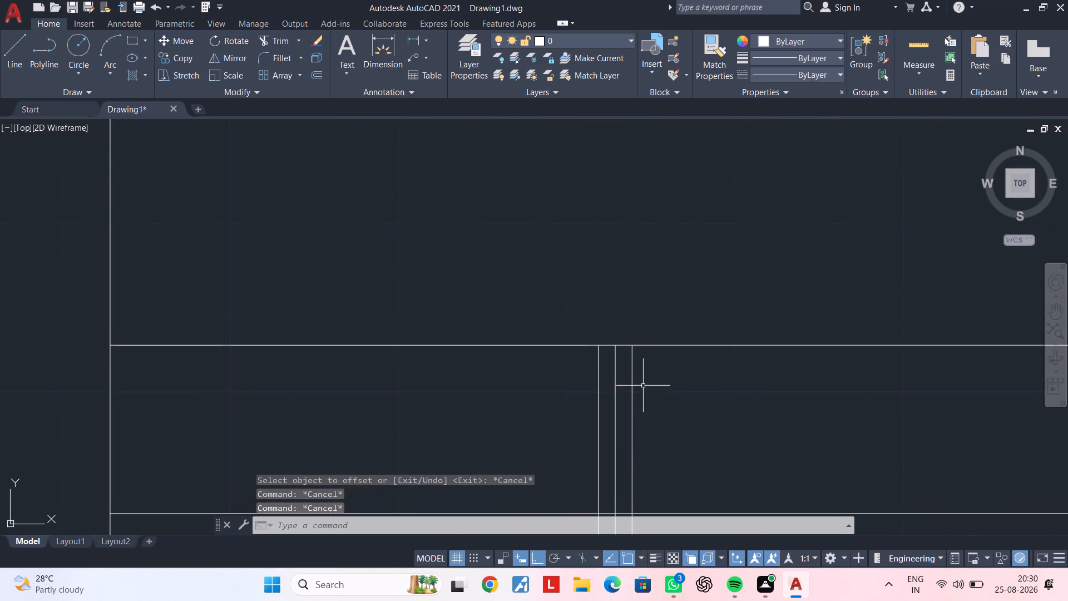
key("Escape")
type("c")
key("space")
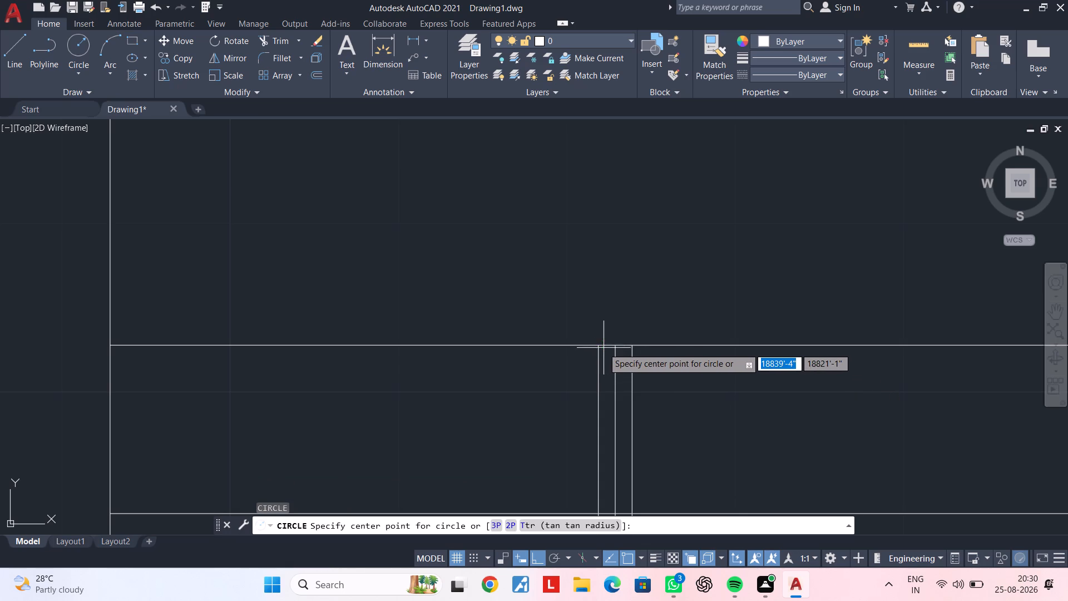
left_click(615, 347)
left_click(599, 347)
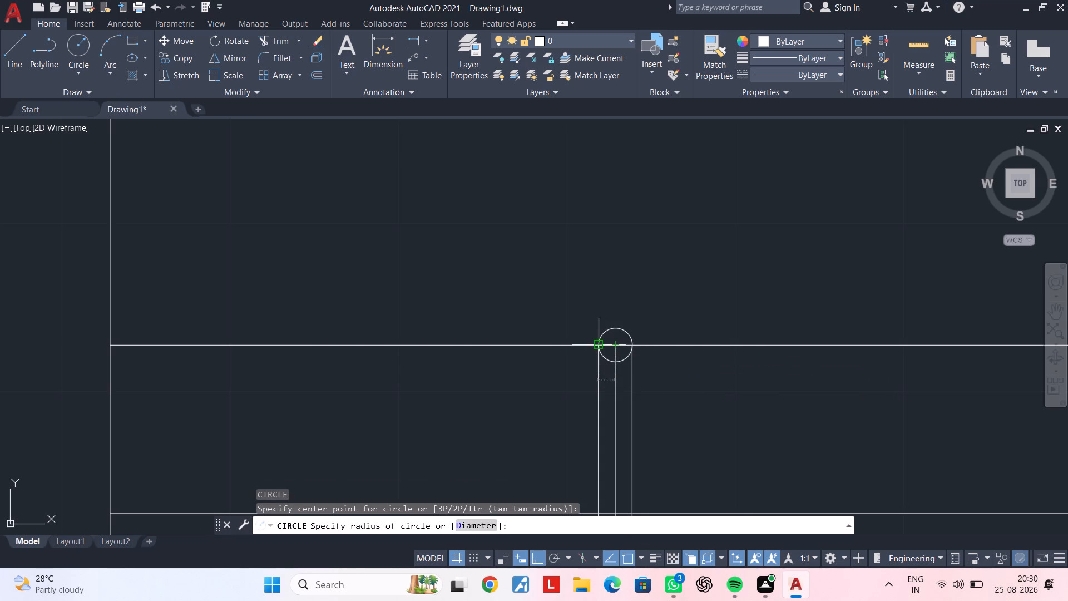
key("Escape")
key("Escape")
Trim the circle's southern half and the northernmost tread line inside the divider, leaving a rounded north end cap.
type("tr")
key("space")
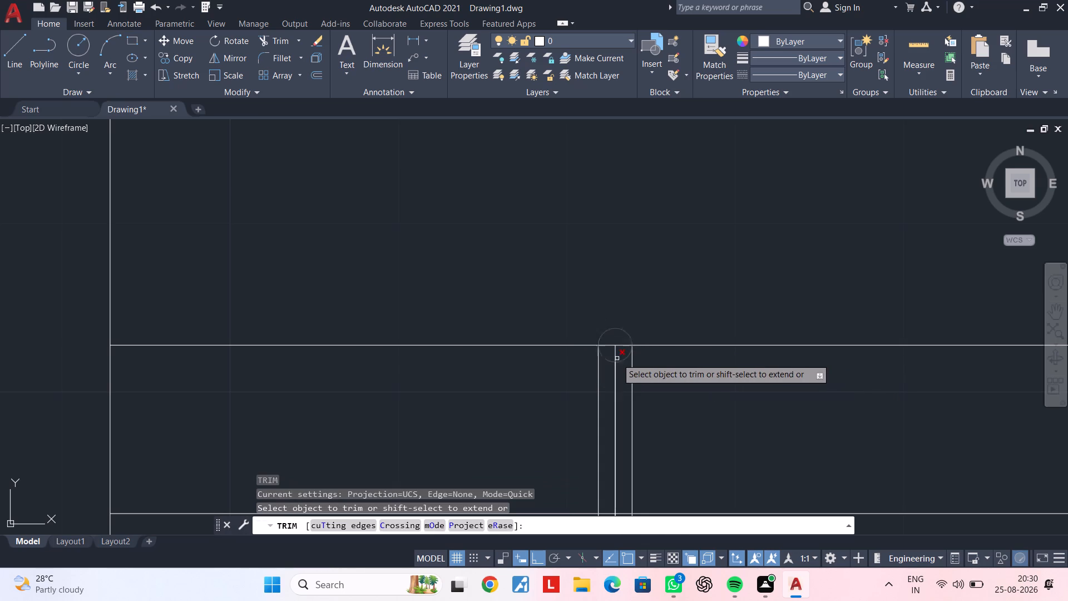
scroll(604, 356, "up", 1)
left_click(601, 357)
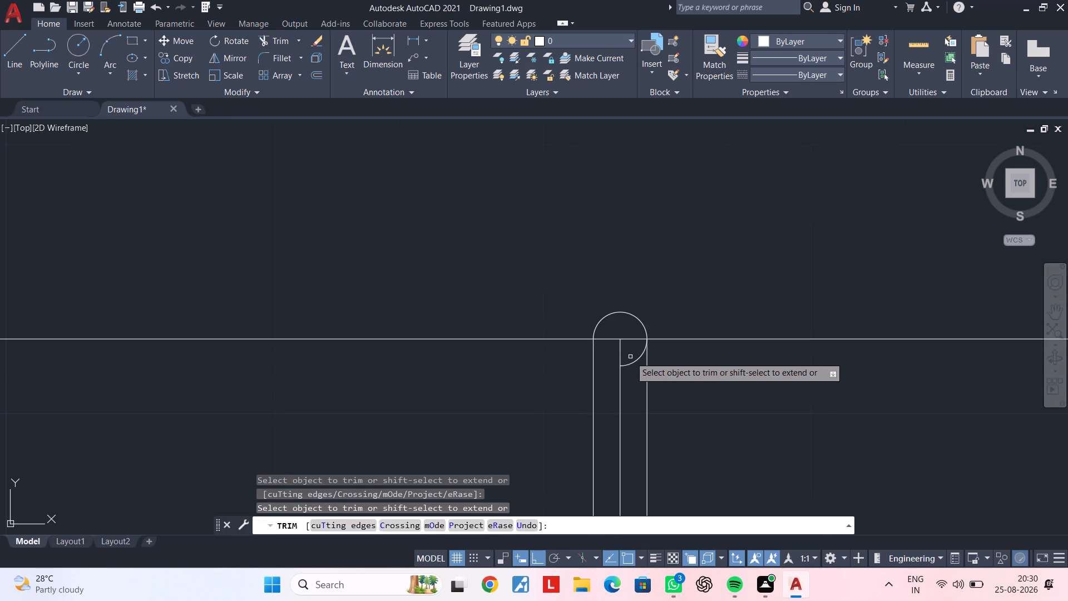
left_click(632, 362)
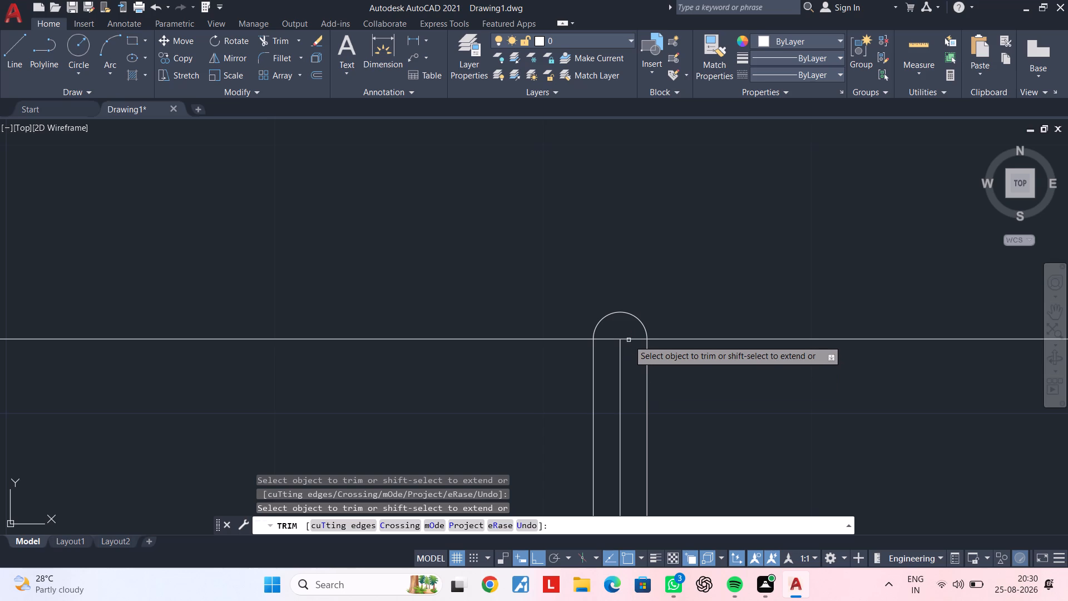
left_click(629, 340)
left_click(615, 340)
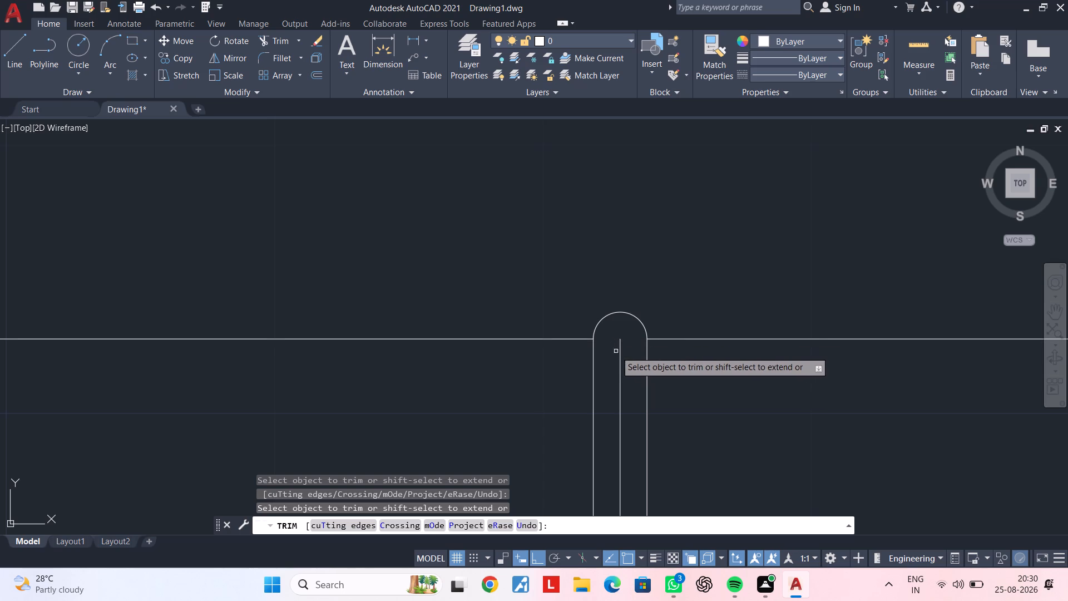
scroll(626, 378, "down", 3)
middle_click_drag(642, 413, 620, 157)
scroll(667, 389, "down", 2)
middle_click_drag(665, 399, 661, 193)
middle_click_drag(662, 394, 659, 178)
scroll(631, 343, "up", 2)
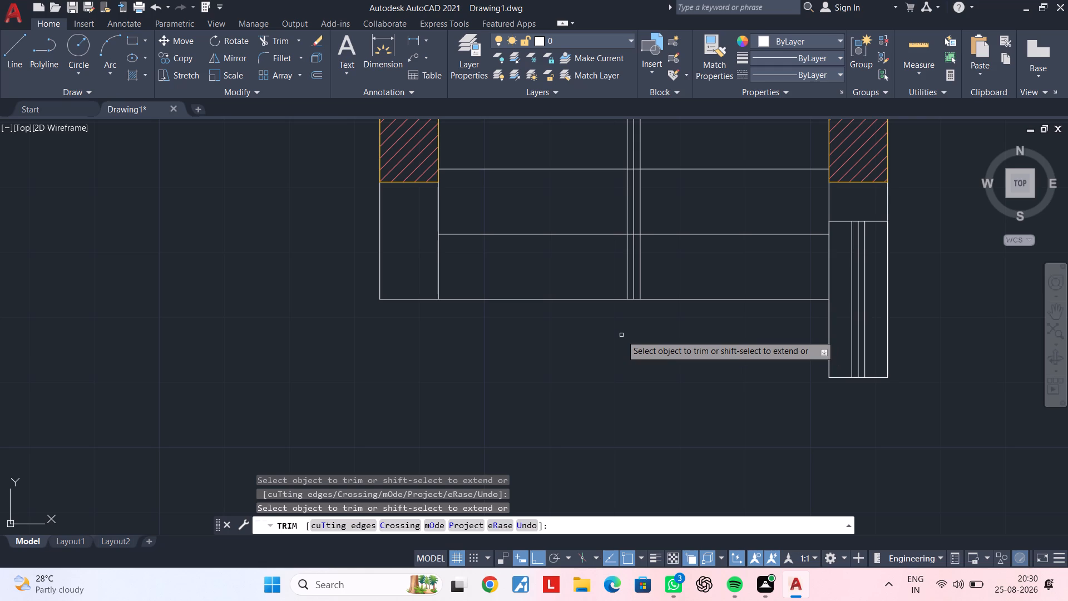
key("Escape")
key("Escape")
key("Escape")
Draw a matching 1" radius circle centred on the centre line's south end at the southernmost tread line.
middle_click_drag(652, 289, 654, 329)
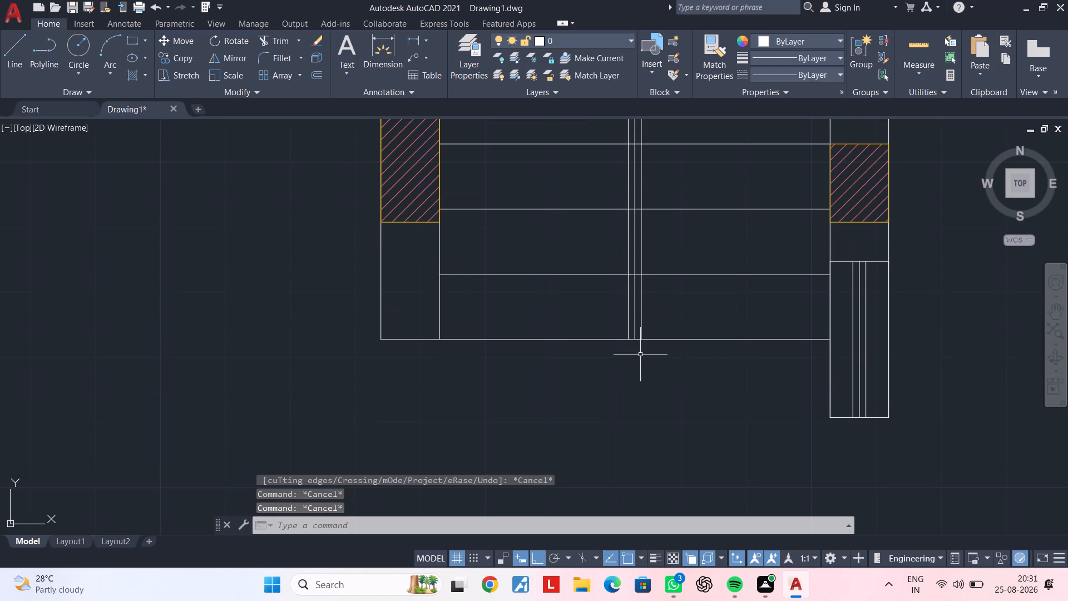
type("c")
key("space")
scroll(616, 343, "up", 3)
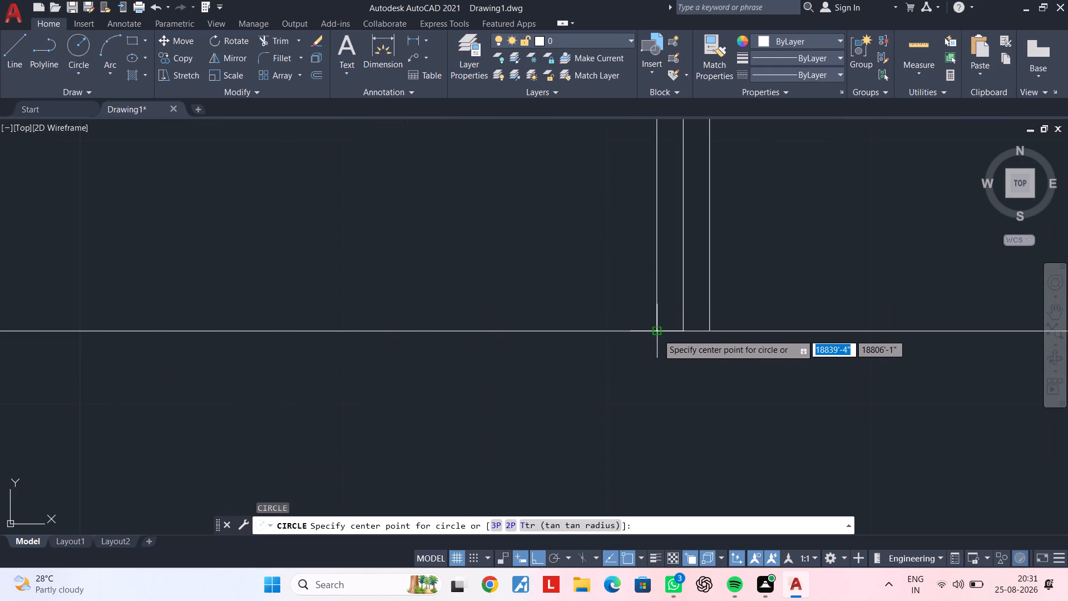
left_click(657, 333)
key("Escape")
key("space")
left_click(684, 330)
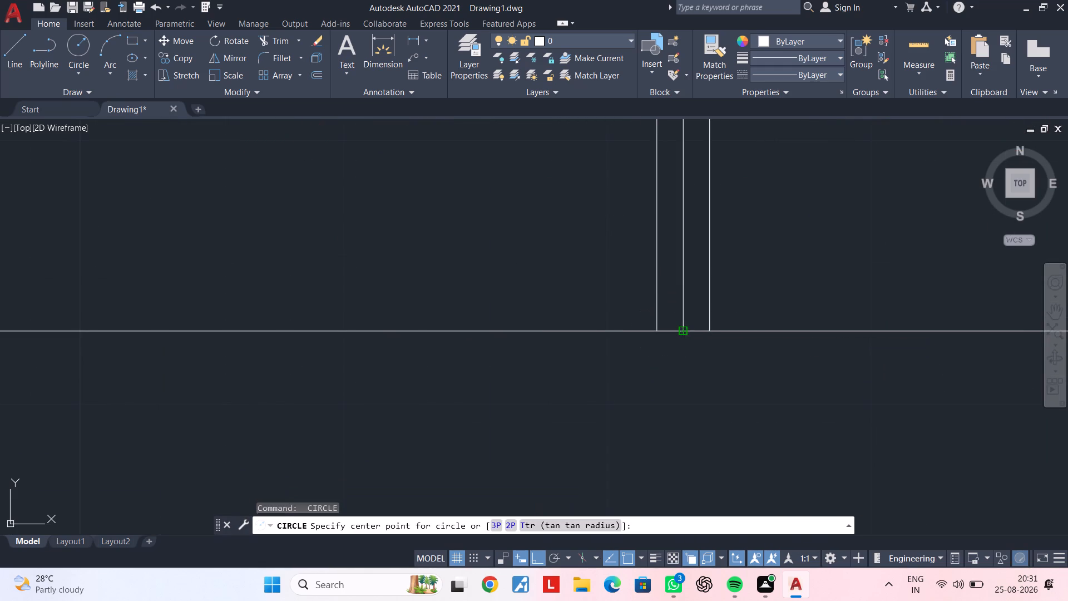
left_click(660, 331)
key("Escape")
key("Escape")
Trim the south circle to a rounded end cap, removing the centre line and the southernmost tread line inside and east of the divider.
type("tr")
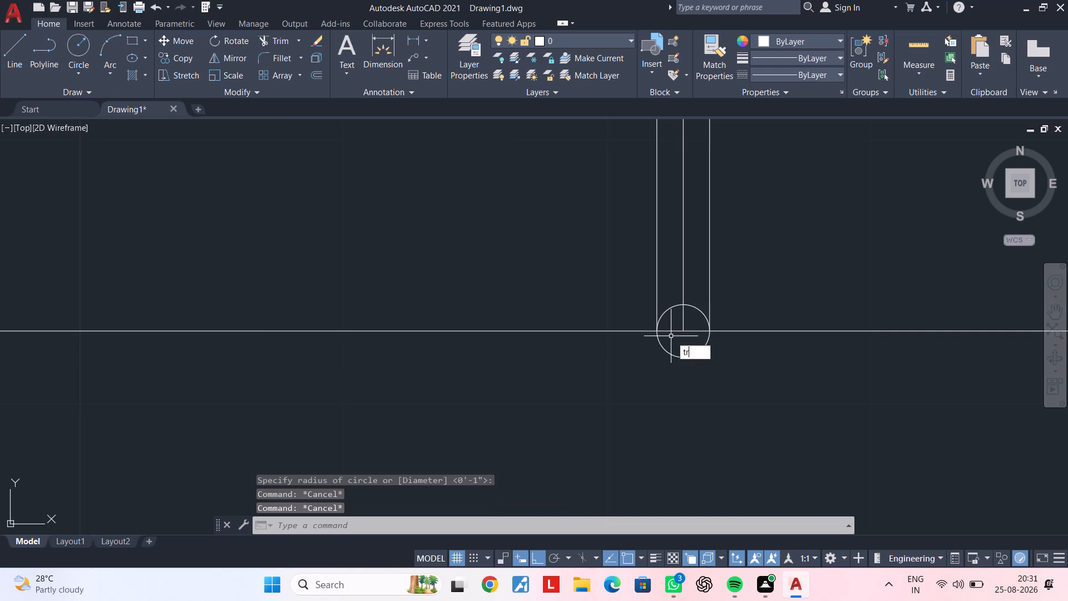
key("space")
scroll(674, 329, "up", 1)
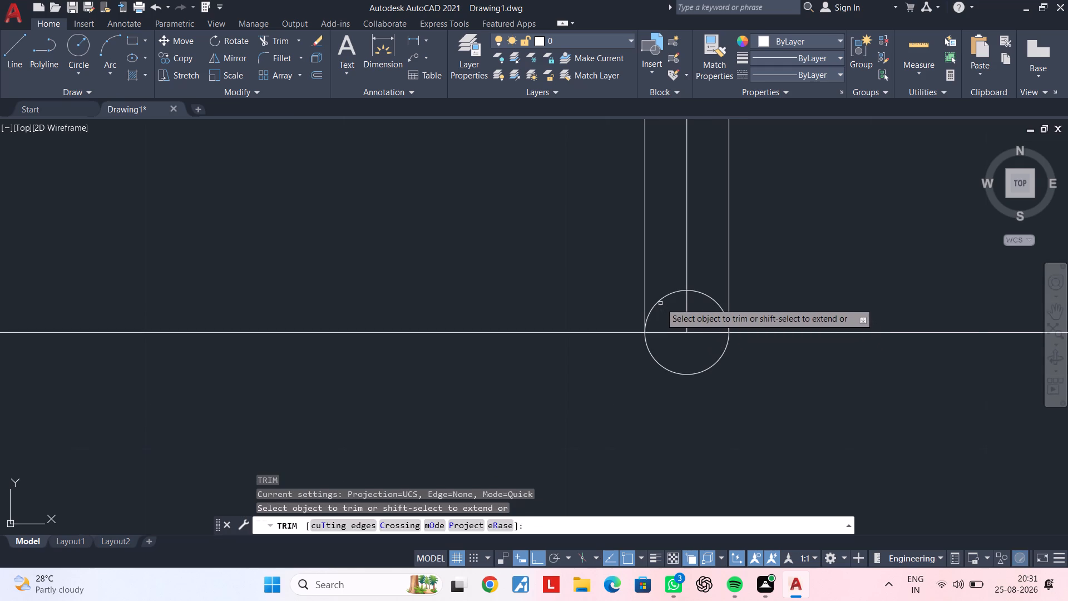
left_click(660, 302)
left_click(708, 299)
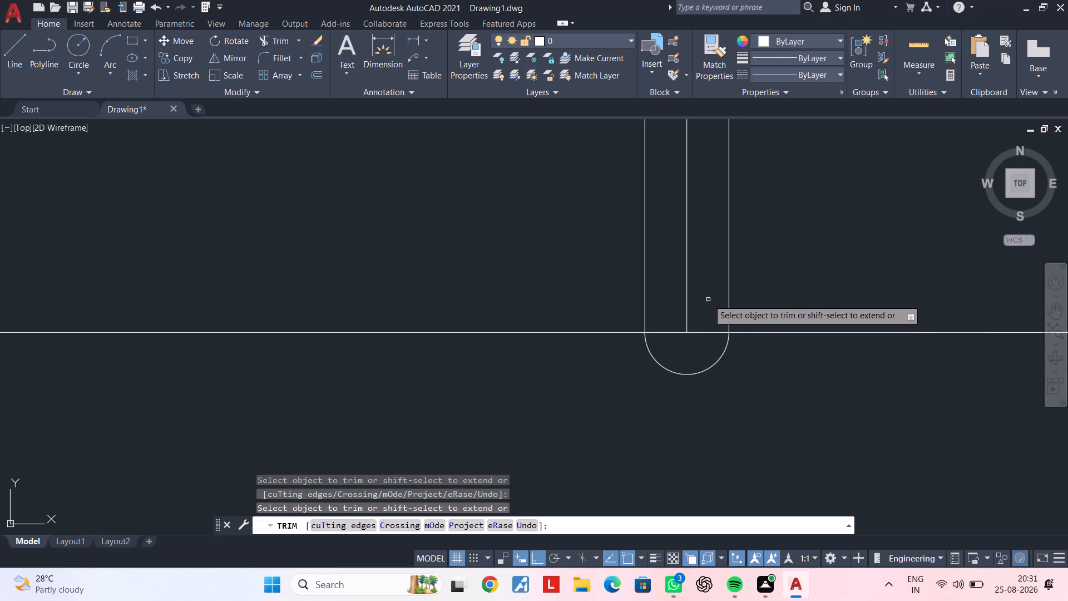
left_click(769, 331)
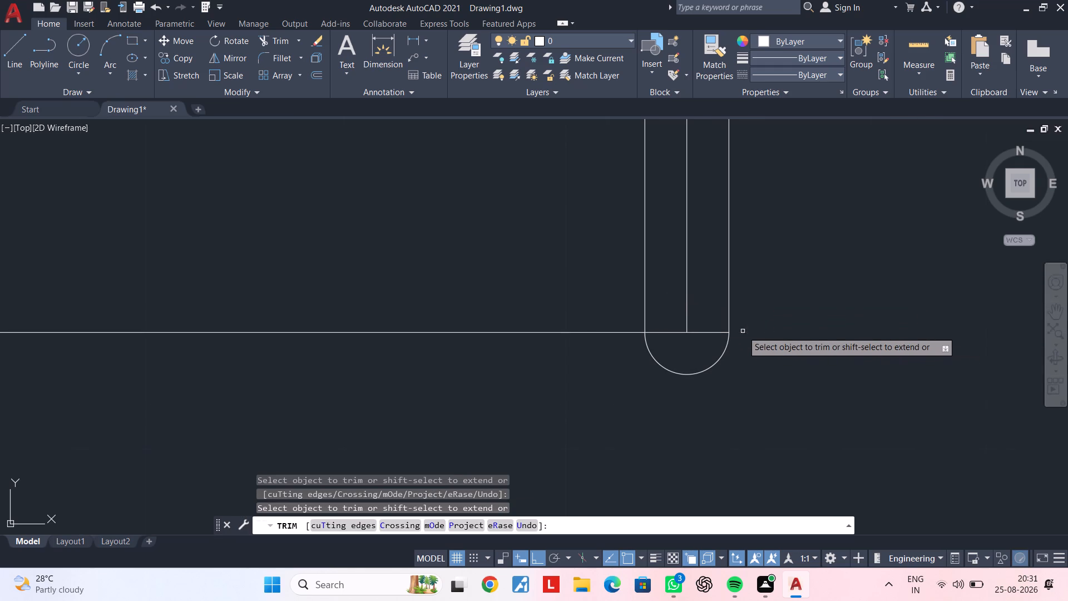
left_click(713, 331)
left_click(678, 331)
left_click(693, 313)
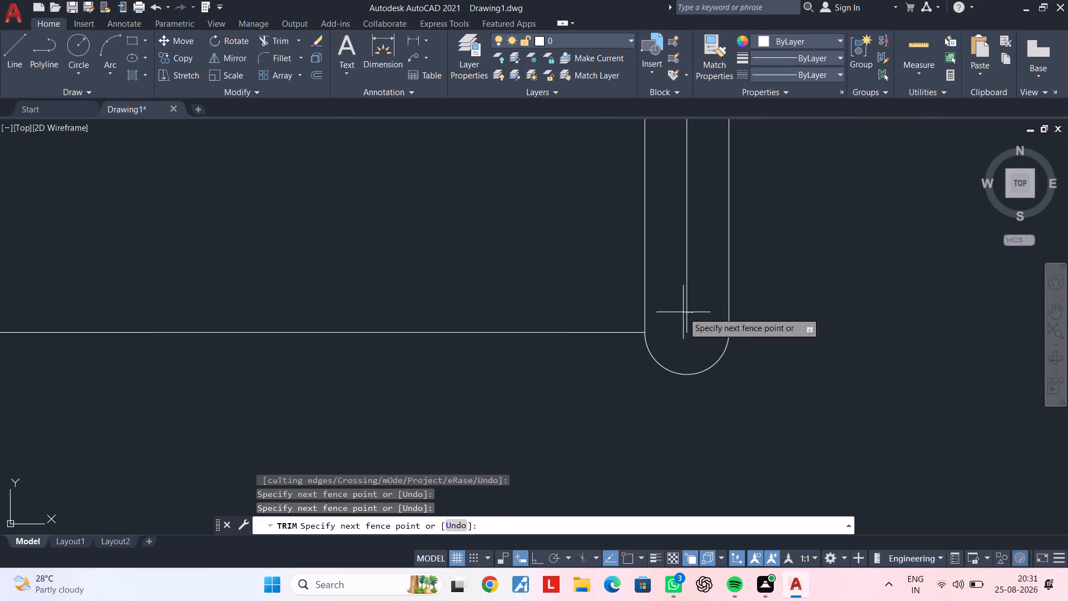
left_click(683, 312)
scroll(685, 303, "down", 3)
middle_click_drag(698, 289, 698, 411)
key("Escape")
key("Escape")
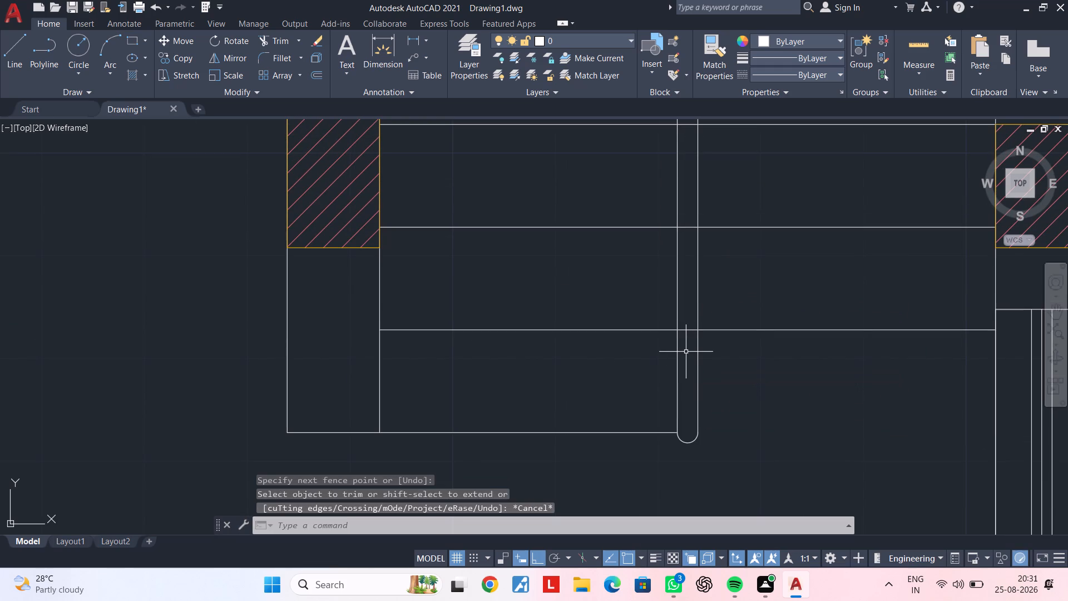
Trim all the remaining tread line segments between the two divider lines, from the south end to the second northernmost tread.
key("Escape")
key("space")
scroll(686, 349, "up", 1)
left_click(689, 345)
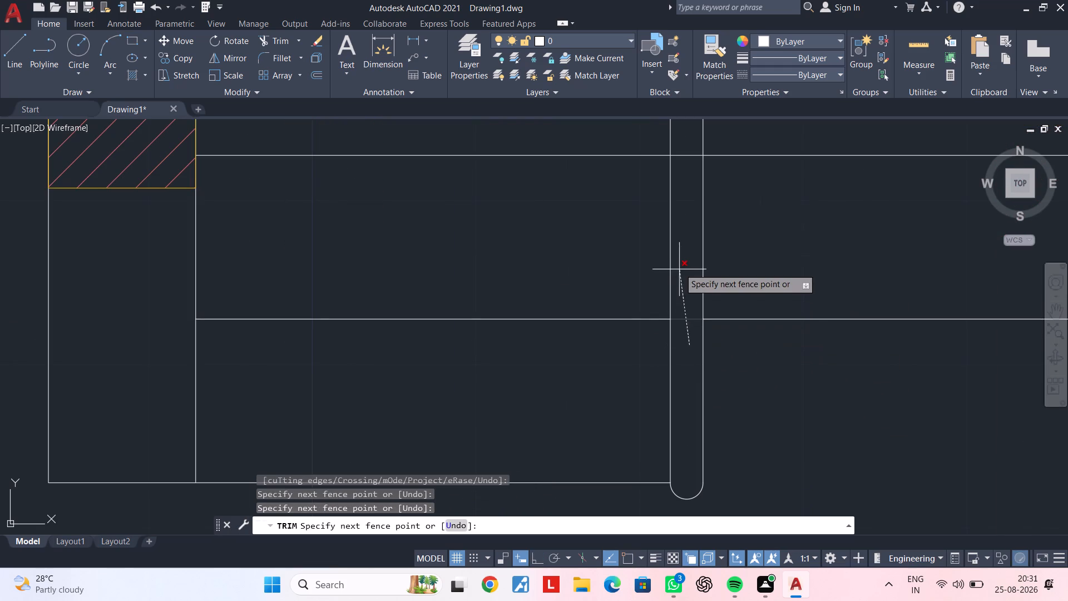
middle_click_drag(683, 266, 677, 460)
scroll(675, 359, "down", 2)
middle_click_drag(684, 198, 657, 343)
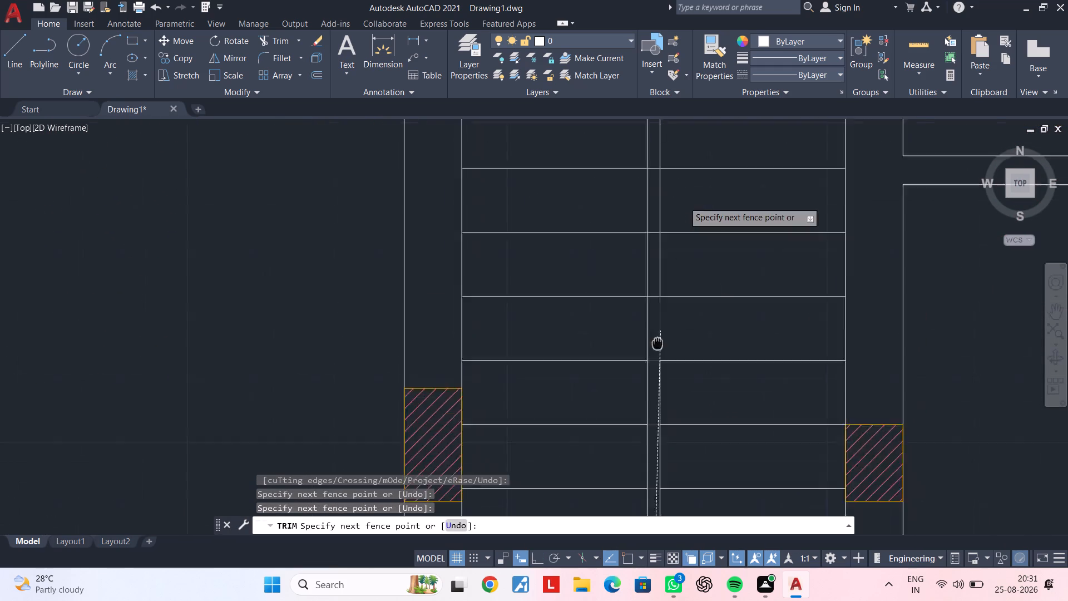
middle_click_drag(657, 343, 647, 434)
middle_click_drag(639, 239, 629, 418)
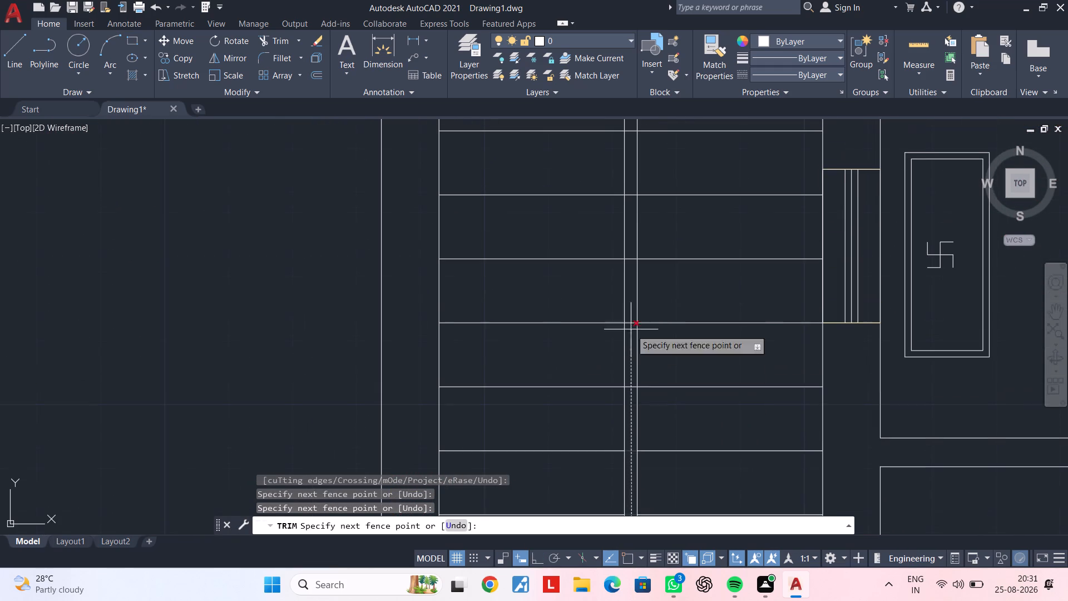
middle_click_drag(632, 223, 622, 413)
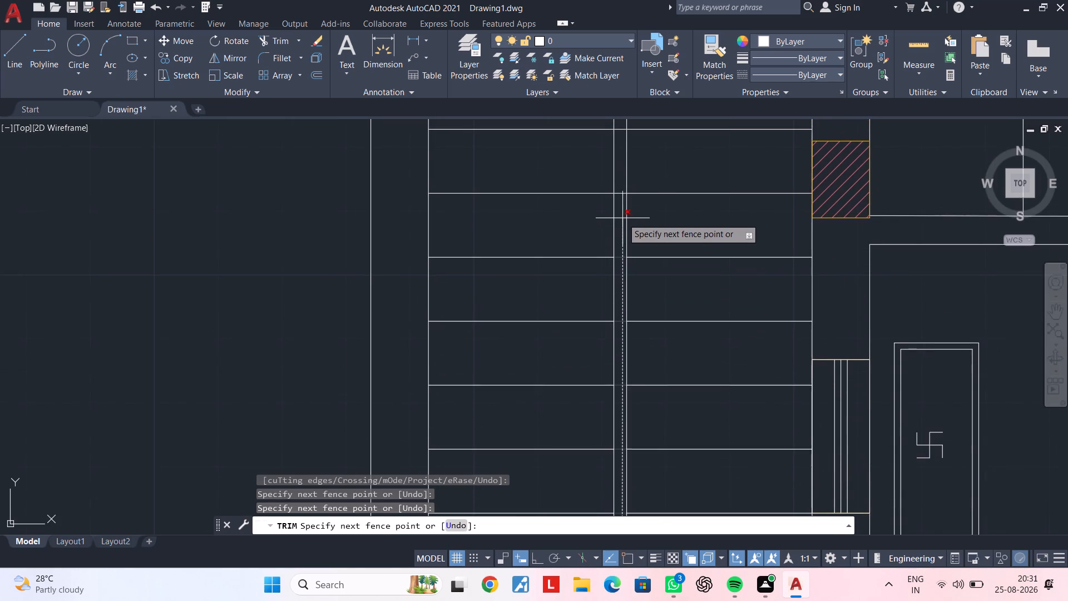
middle_click_drag(622, 218, 611, 398)
scroll(606, 257, "down", 2)
middle_click_drag(610, 258, 605, 318)
scroll(601, 289, "up", 2)
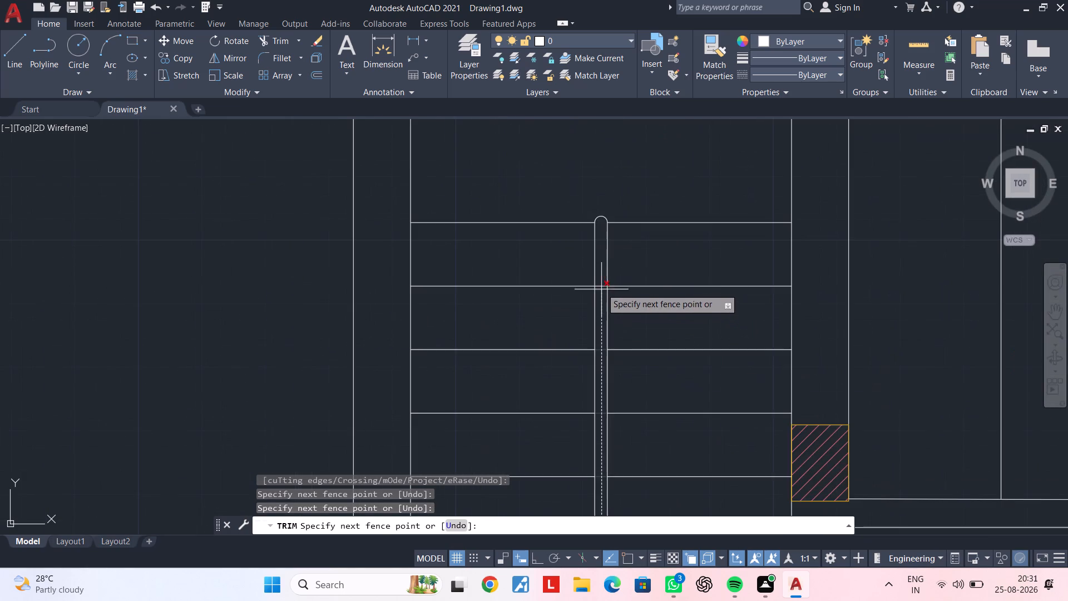
scroll(601, 281, "up", 2)
left_click(600, 273)
Trim away the tread lines east of the divider from the south end northward, keeping only the six northernmost.
scroll(607, 282, "down", 3)
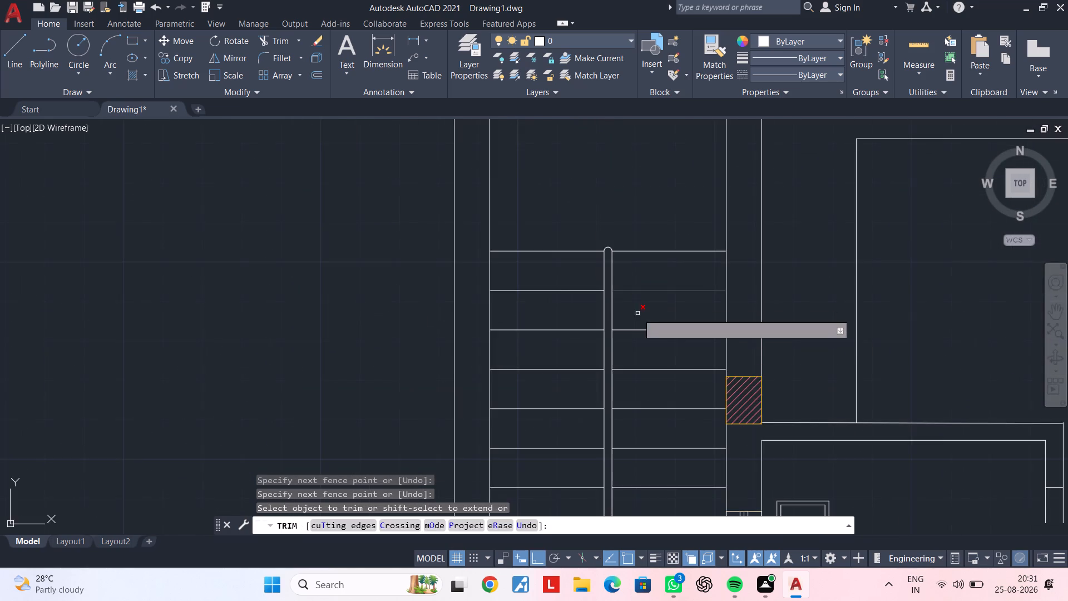
middle_click_drag(664, 340, 680, 219)
middle_click_drag(642, 407, 645, 218)
middle_click_drag(666, 415, 670, 240)
scroll(678, 359, "down", 1)
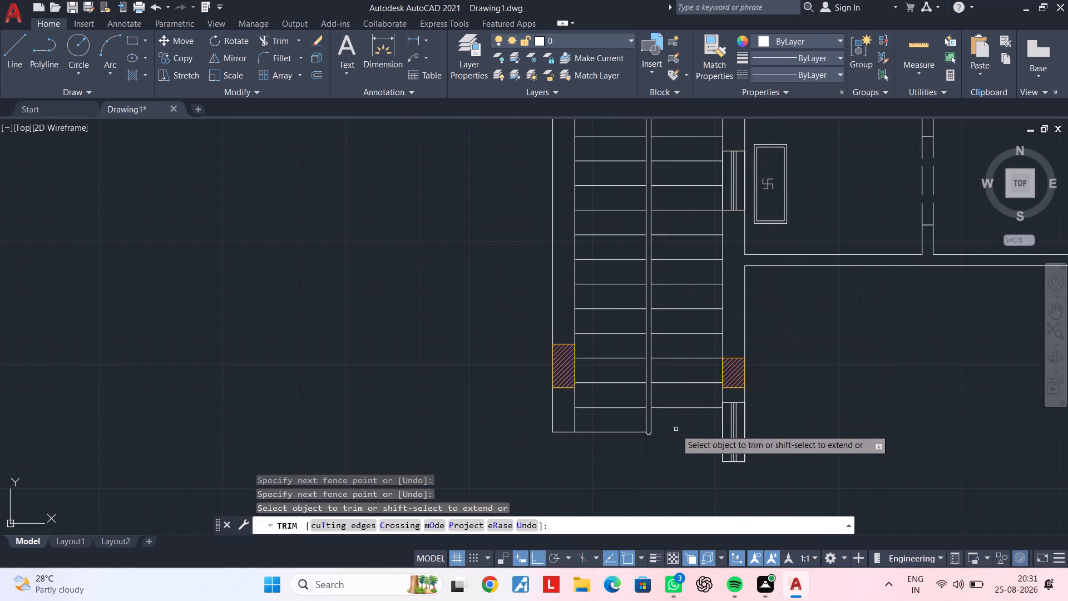
left_click(676, 428)
middle_click_drag(680, 257, 666, 449)
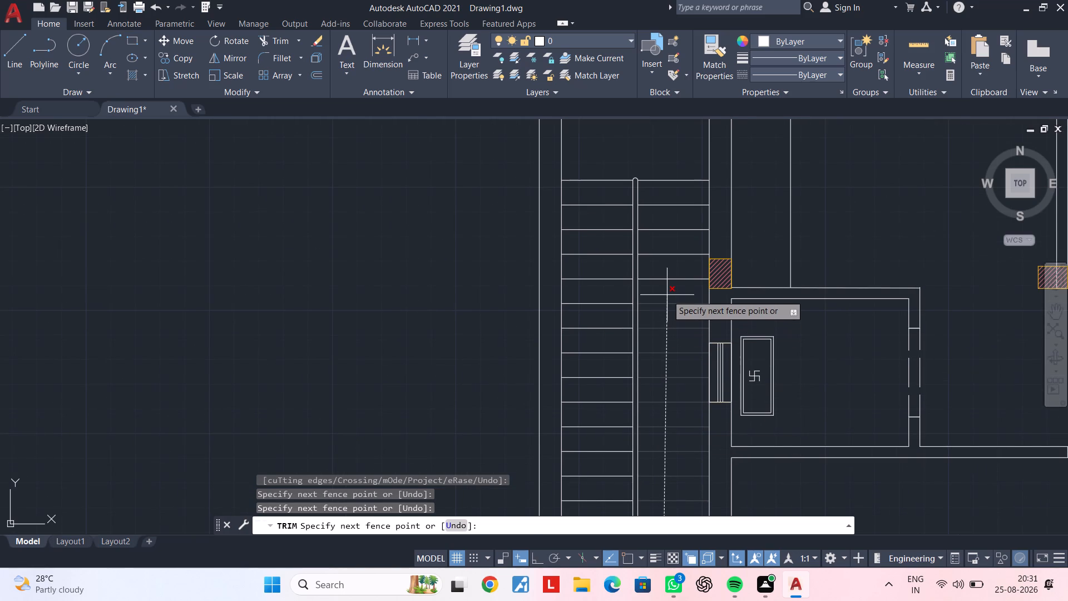
scroll(667, 295, "up", 1)
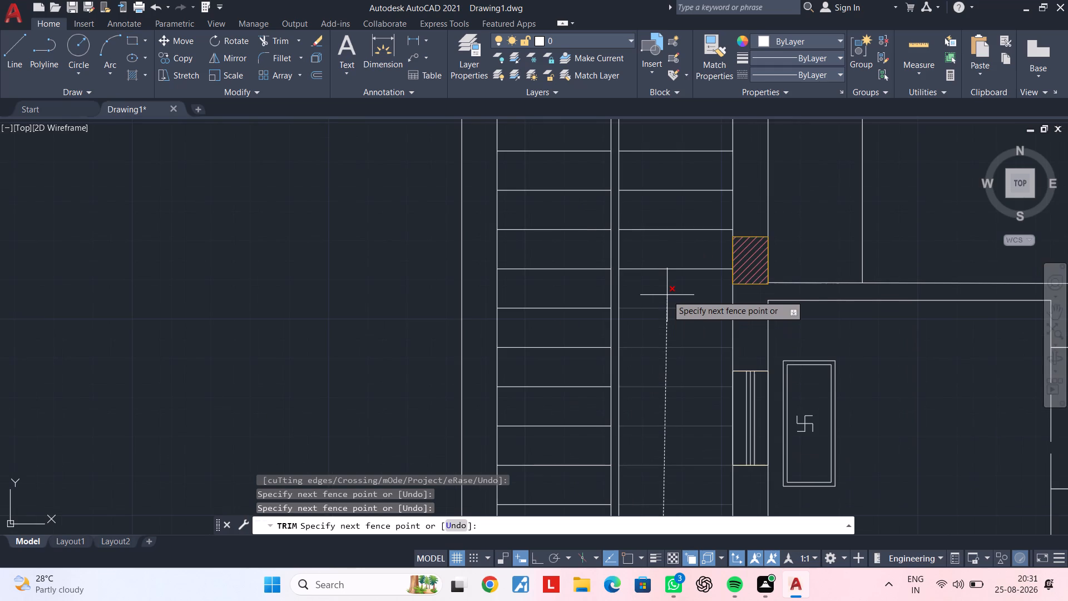
middle_click_drag(667, 295, 656, 364)
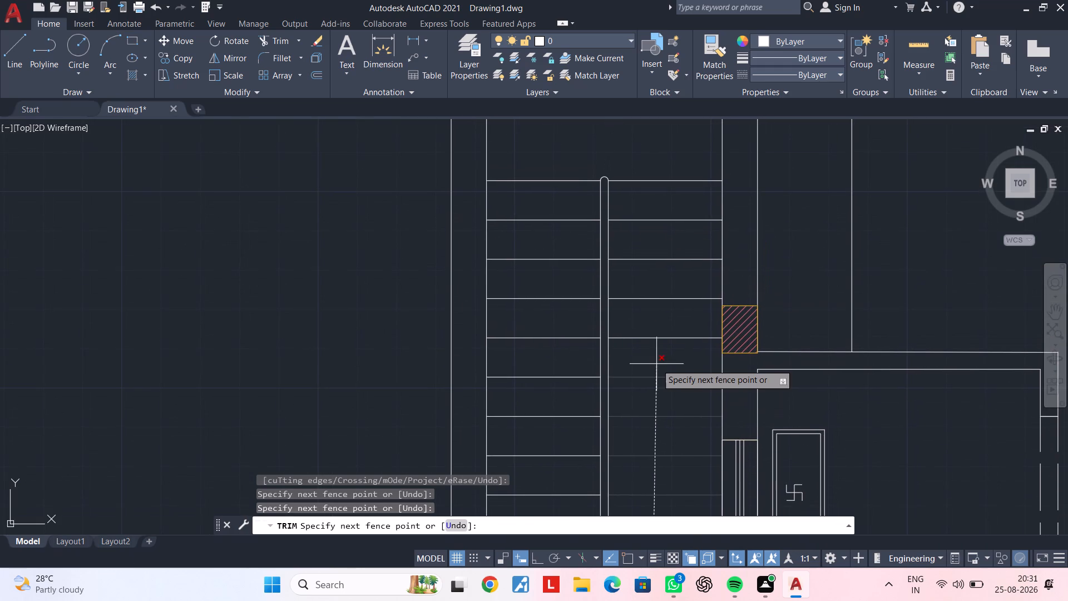
left_click(654, 394)
key("Escape")
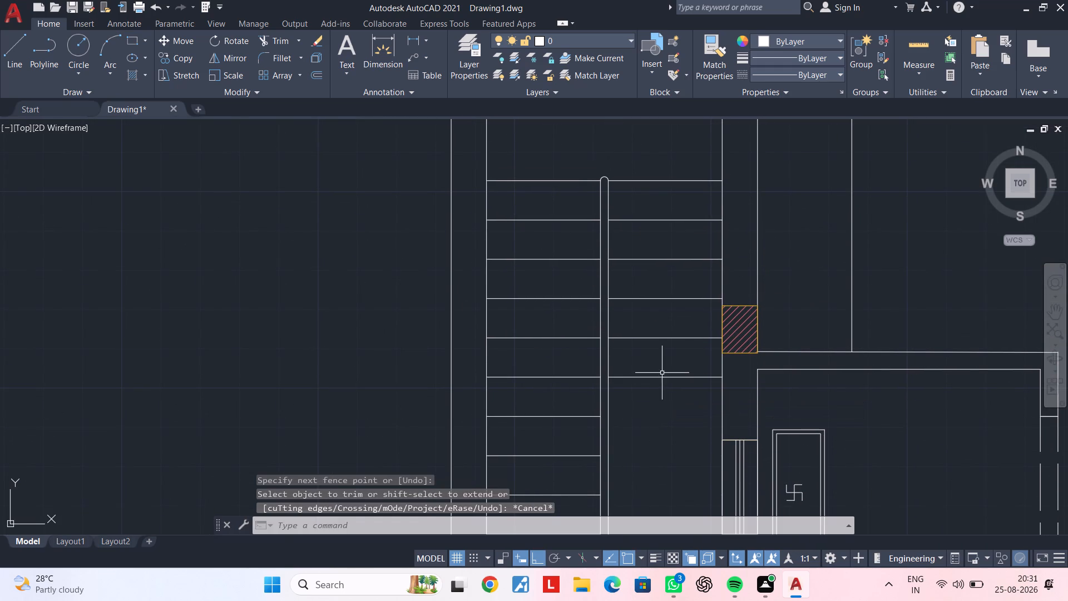
Review the western passage's steps and divider, and check the floor plan as a whole.
scroll(686, 221, "down", 1)
middle_click_drag(690, 250, 673, 122)
scroll(681, 242, "down", 2)
middle_click_drag(675, 260, 671, 211)
key("Escape")
key("Escape")
middle_click_drag(674, 265, 674, 362)
key("Escape")
scroll(657, 325, "up", 2)
middle_click_drag(667, 318, 719, 289)
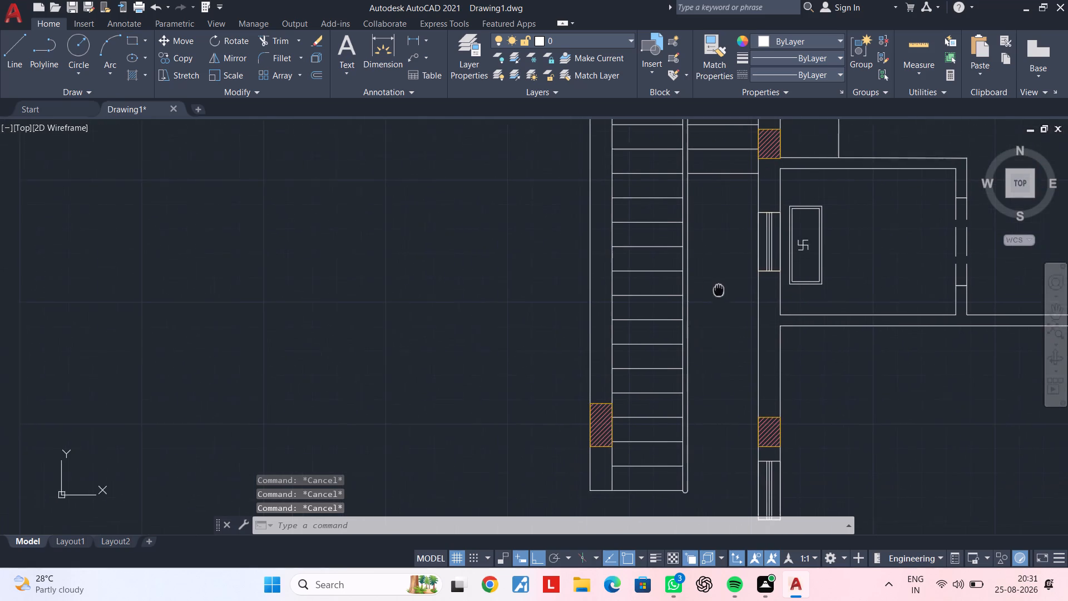
middle_click_drag(719, 289, 720, 286)
key("Escape")
middle_click_drag(717, 312, 724, 267)
key("Escape")
middle_click_drag(718, 310, 693, 395)
scroll(690, 318, "down", 1)
middle_click_drag(690, 318, 636, 445)
scroll(655, 377, "up", 2)
scroll(655, 377, "down", 1)
middle_click_drag(653, 398, 640, 450)
key("Escape")
scroll(771, 401, "down", 2)
middle_click_drag(770, 398, 575, 299)
key("Escape")
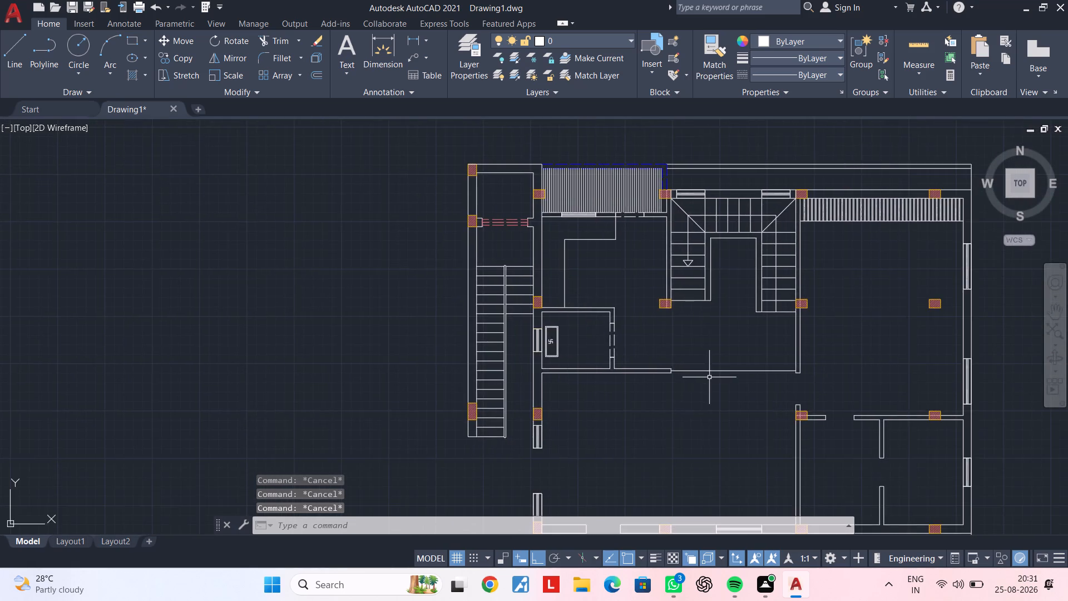
middle_click_drag(709, 377, 562, 344)
scroll(570, 349, "down", 1)
middle_click_drag(570, 349, 589, 325)
key("Escape")
middle_click_drag(552, 362, 588, 337)
scroll(588, 340, "up", 1)
middle_click_drag(591, 344, 562, 418)
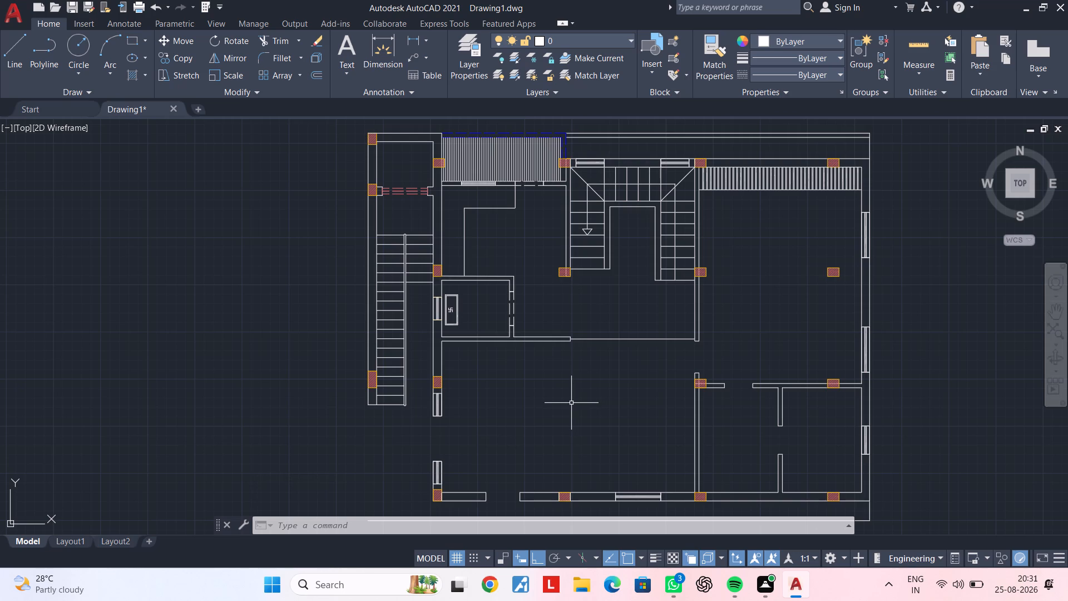
Draw a second line just north of the line joining the wall stub below the main staircase to the east wall.
scroll(594, 332, "up", 2)
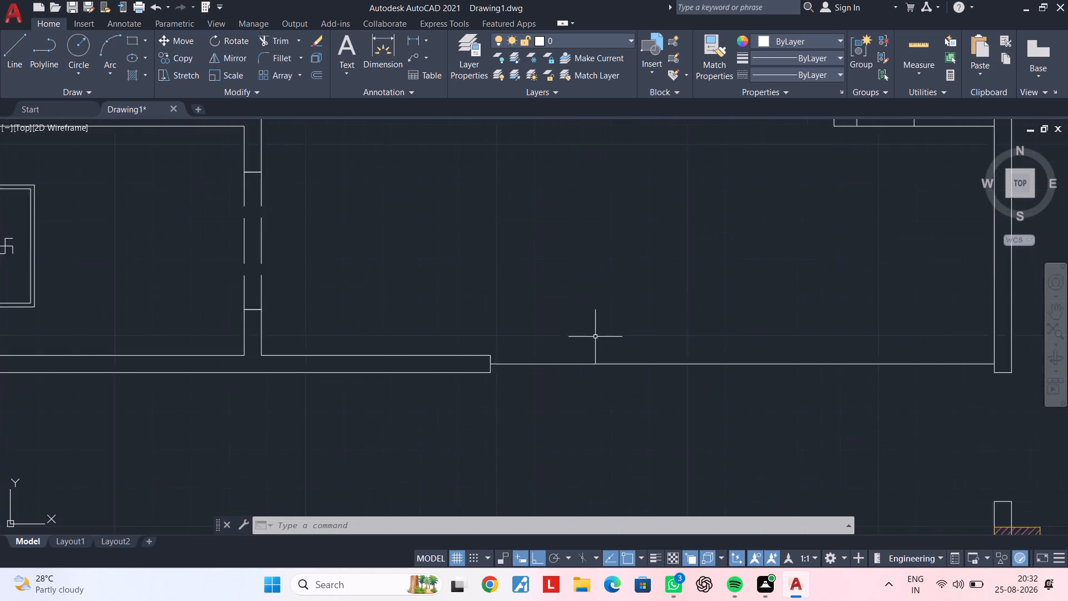
scroll(595, 337, "up", 2)
middle_click_drag(556, 422, 496, 363)
key("Escape")
key("Escape")
key("l")
key("space")
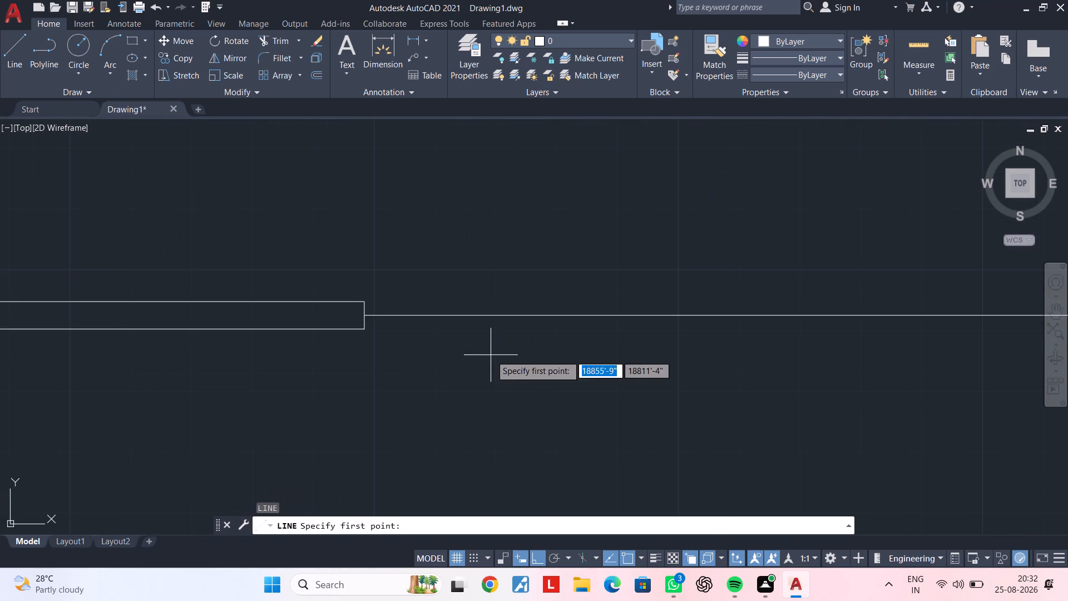
scroll(394, 312, "up", 2)
left_click(313, 308)
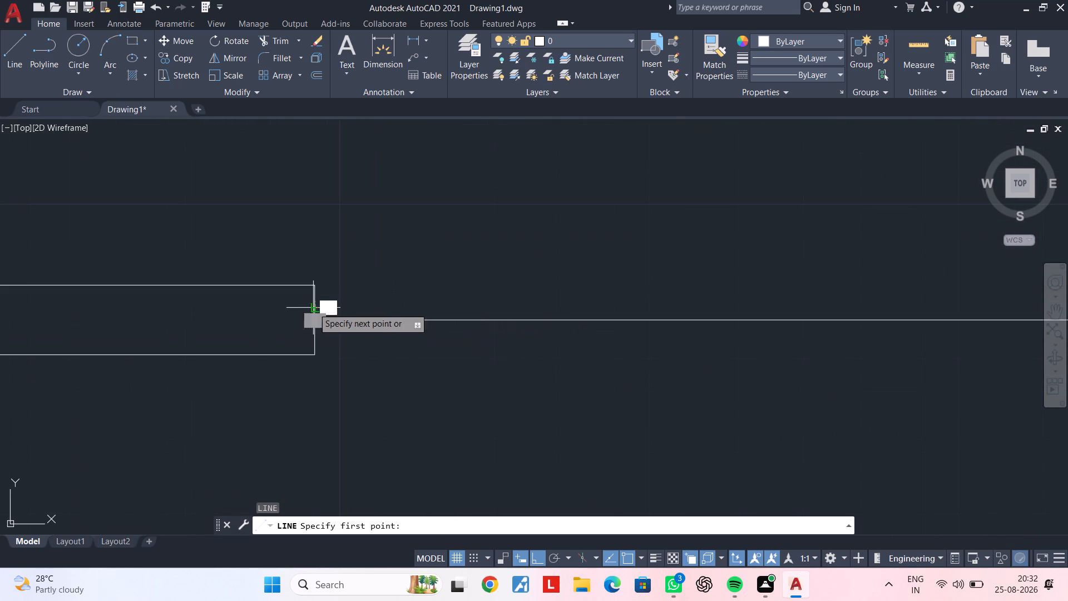
middle_click_drag(779, 305, 284, 298)
scroll(749, 315, "down", 2)
middle_click_drag(752, 315, 245, 326)
scroll(664, 324, "up", 2)
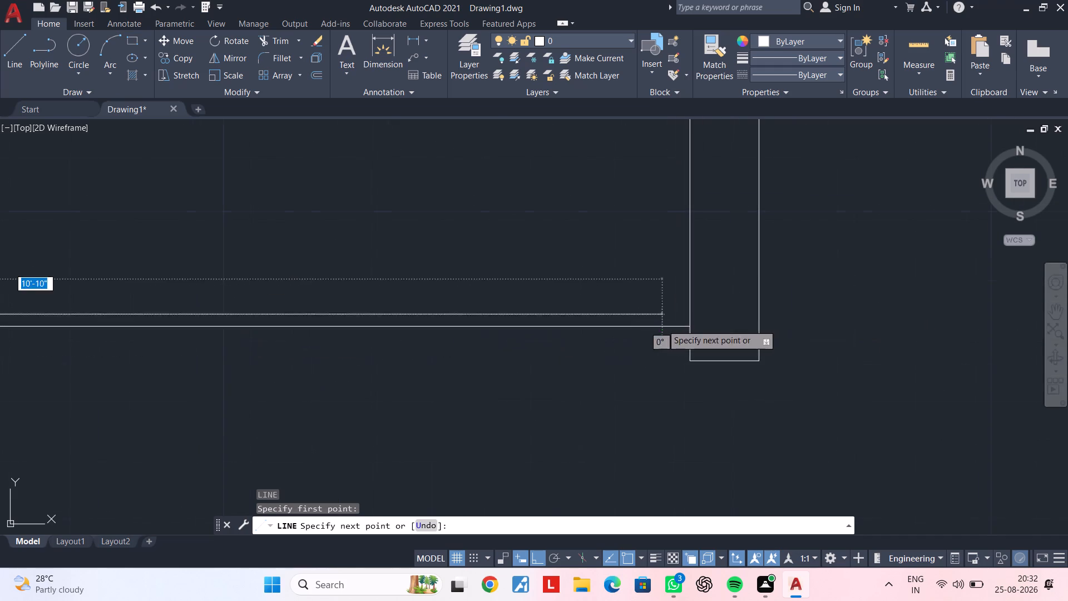
left_click(686, 317)
key("Escape")
key("Escape")
Draw a small rectangle, roughly square, straddling the two parallel lines some distance west of the east wall.
scroll(551, 376, "down", 2)
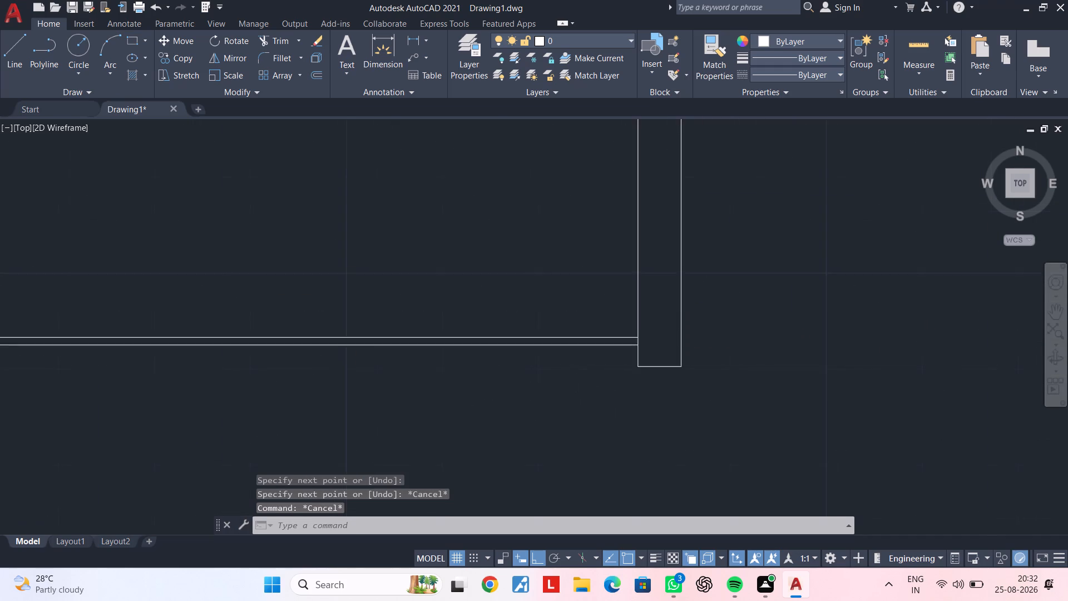
middle_click_drag(559, 378, 678, 357)
key("Escape")
key("Escape")
middle_click_drag(691, 348, 769, 343)
key("Escape")
key("Escape")
key("Escape")
key("Escape")
key("Escape")
key("Escape")
key("Escape")
key("Escape")
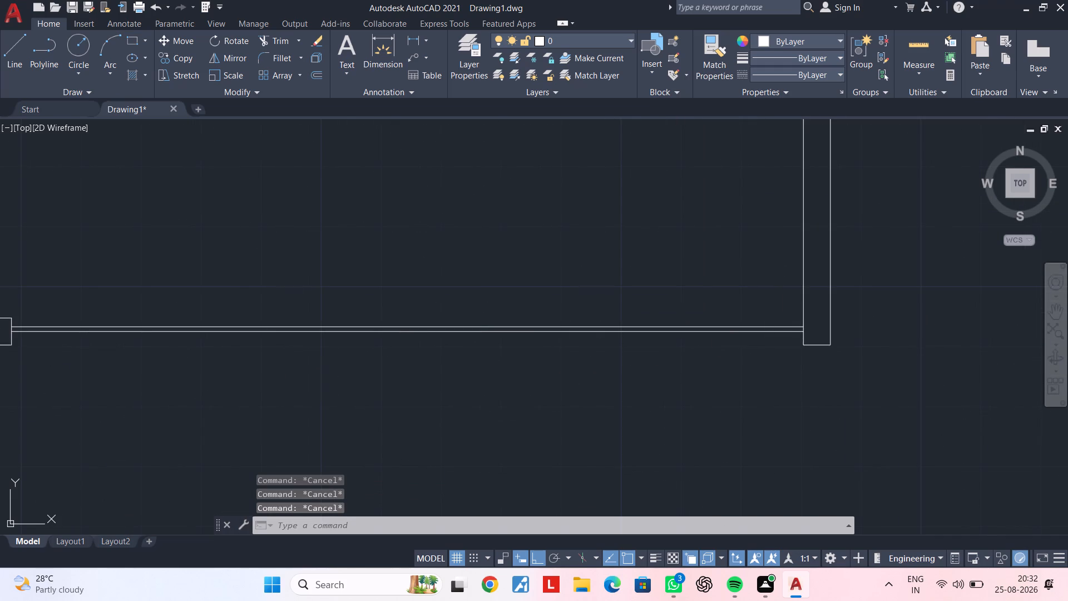
key("Escape")
key("Escape")
middle_click_drag(717, 348, 787, 339)
key("Escape")
key("Escape")
type("re")
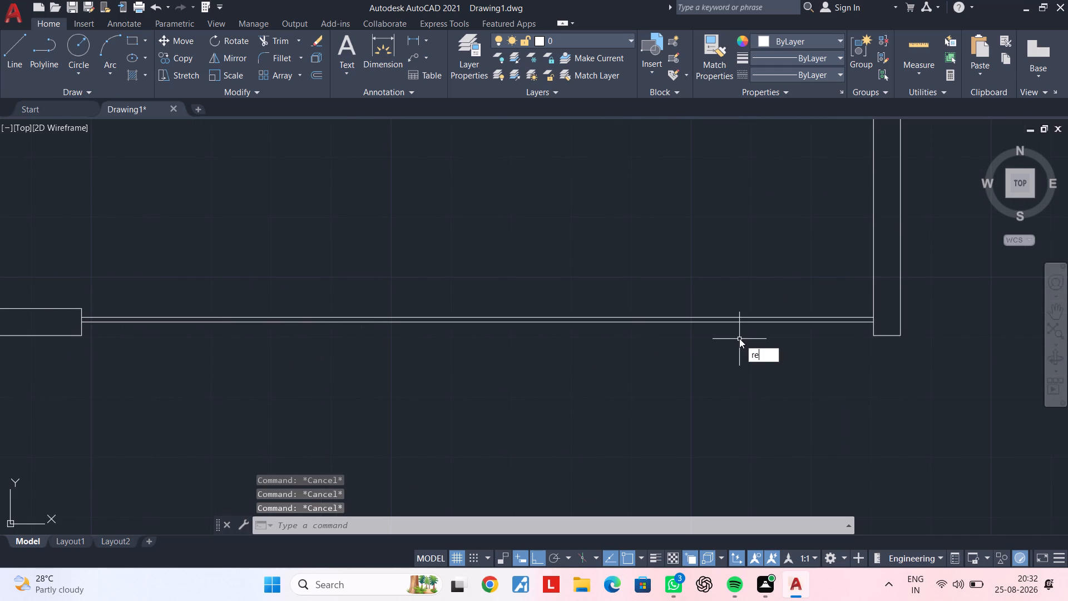
type("c")
key("space")
scroll(723, 336, "up", 2)
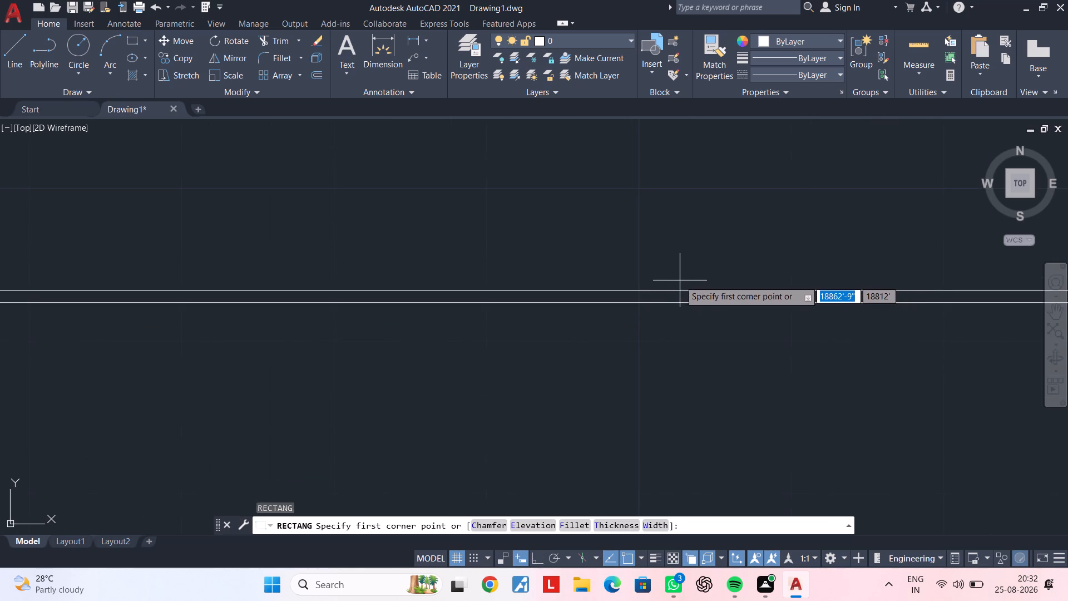
left_click(683, 283)
left_click(713, 314)
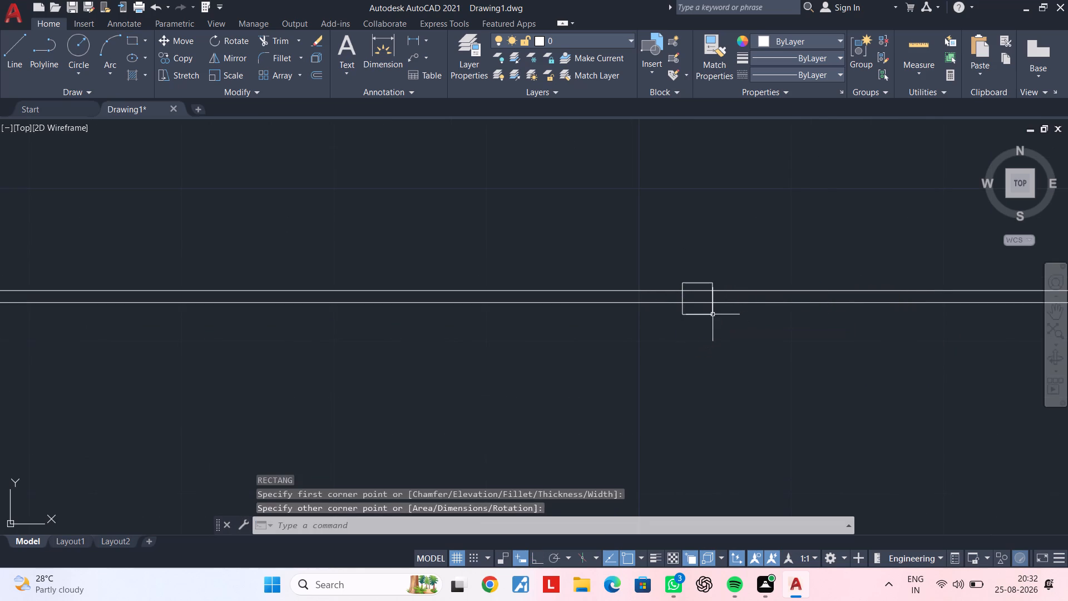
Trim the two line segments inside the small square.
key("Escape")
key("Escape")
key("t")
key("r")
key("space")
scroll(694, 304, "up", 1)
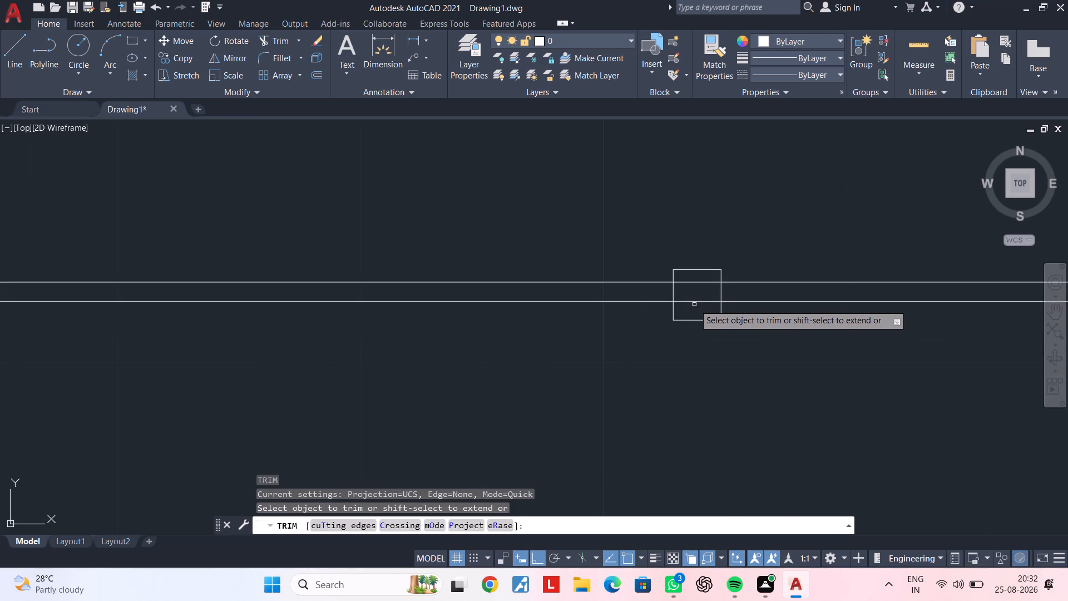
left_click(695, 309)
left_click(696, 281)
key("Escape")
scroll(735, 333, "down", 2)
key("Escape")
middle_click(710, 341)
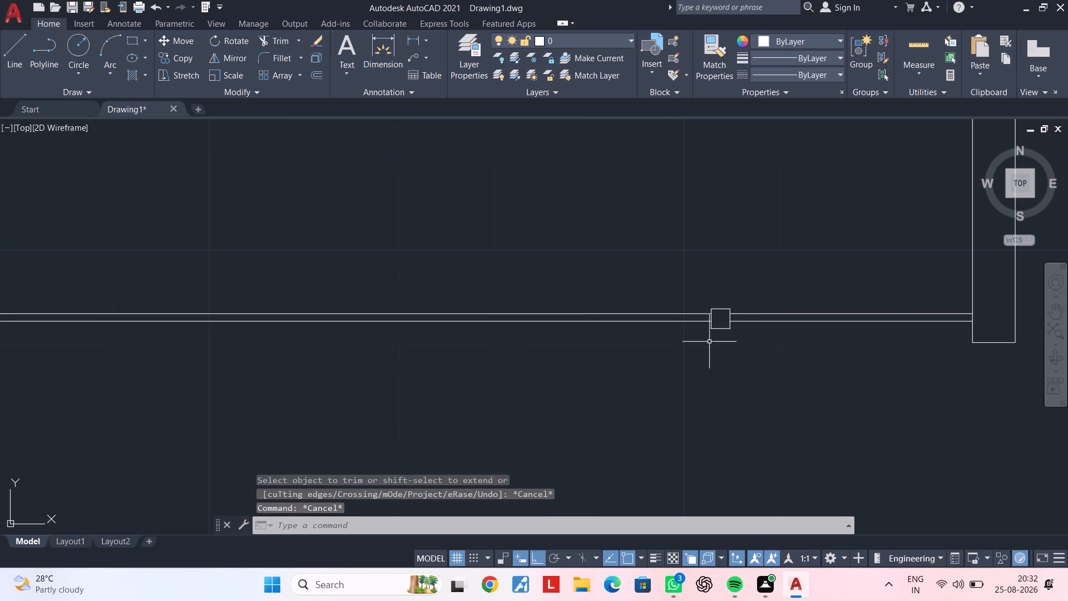
Copy the small square four times eastward along the double line, placing the second and third copies about 9" and 1'-1" from the original.
left_click(713, 292)
left_click(730, 340)
key("Escape")
left_click(705, 299)
left_click(740, 343)
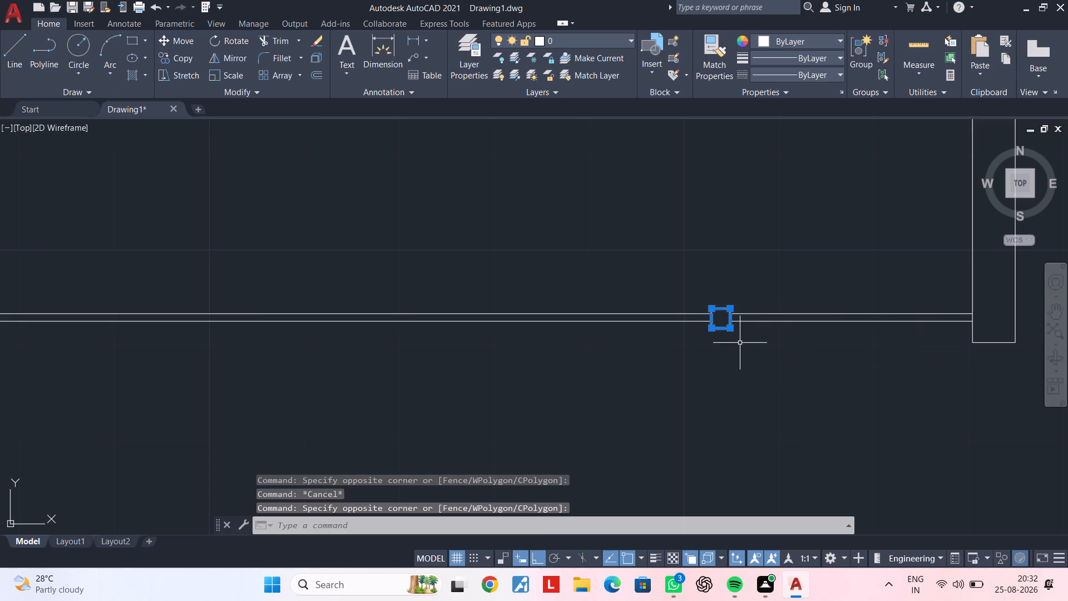
type("co")
key("space")
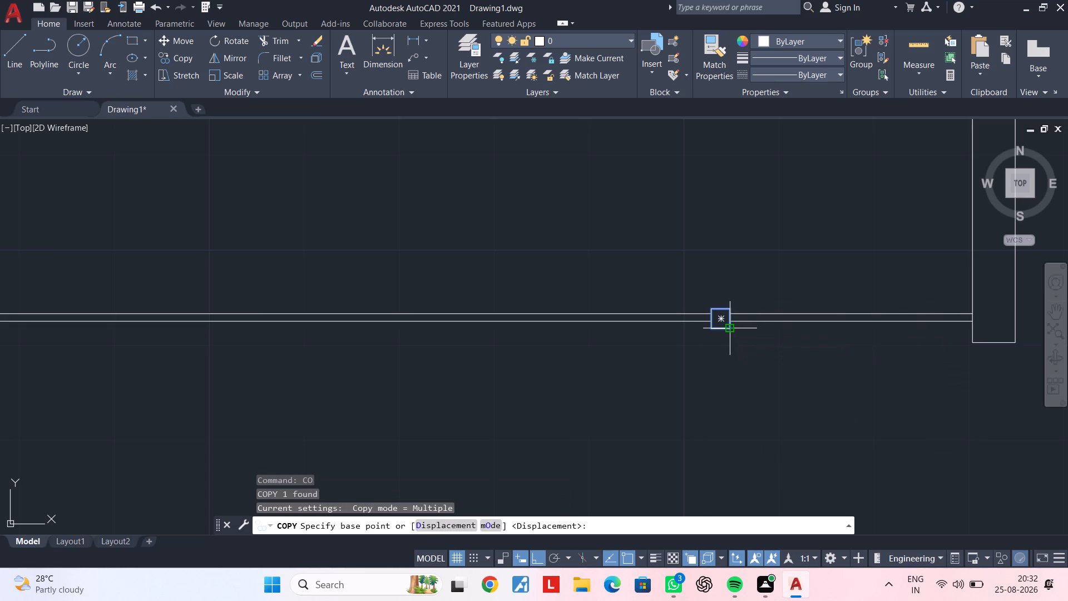
left_click(729, 329)
left_click(774, 330)
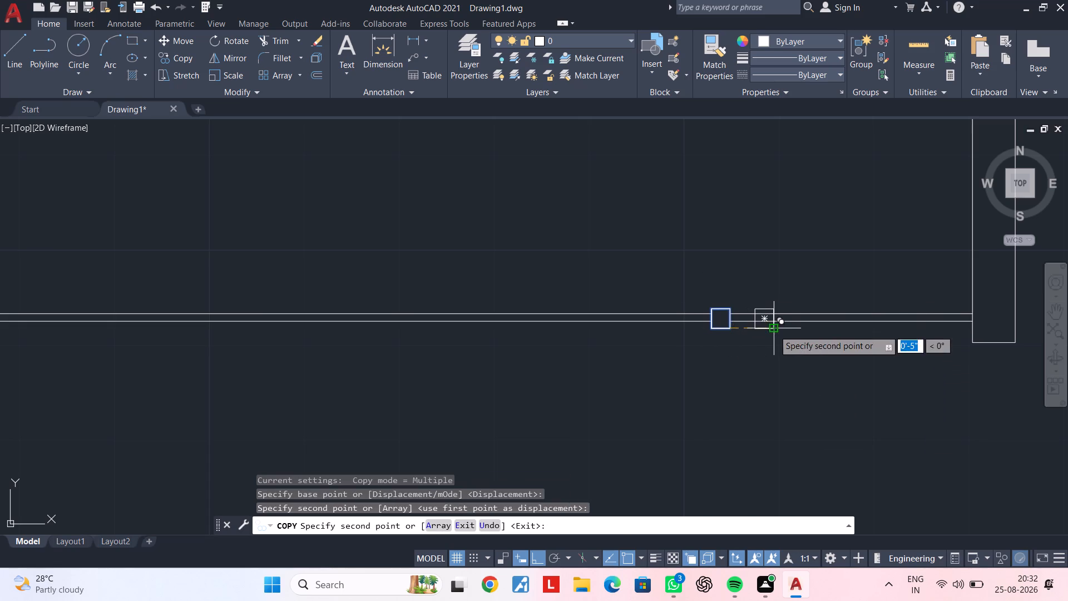
left_click(814, 331)
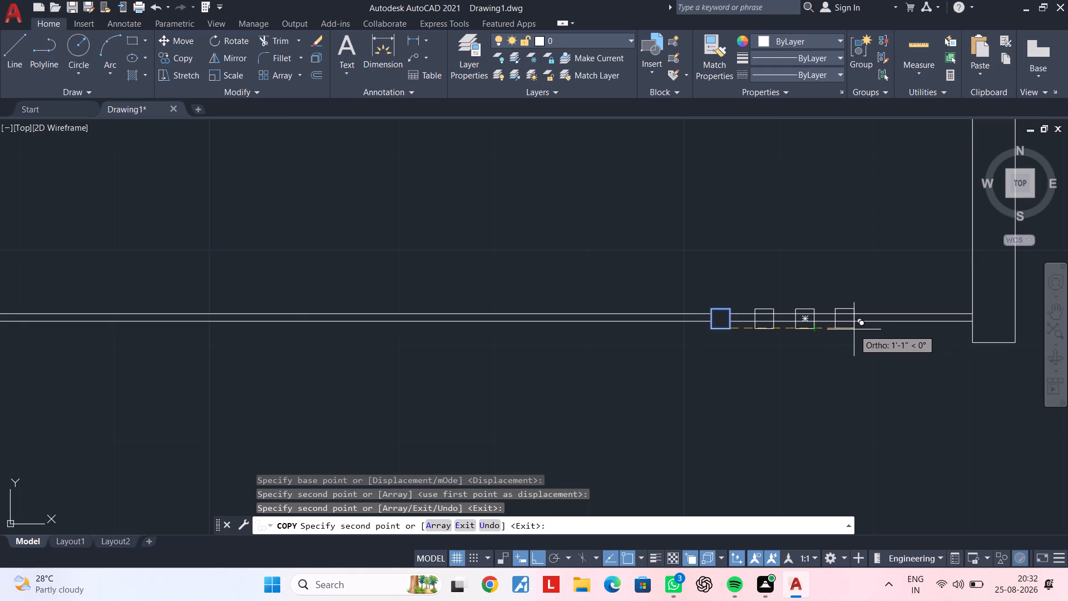
left_click(854, 329)
left_click(889, 330)
key("Escape")
key("Escape")
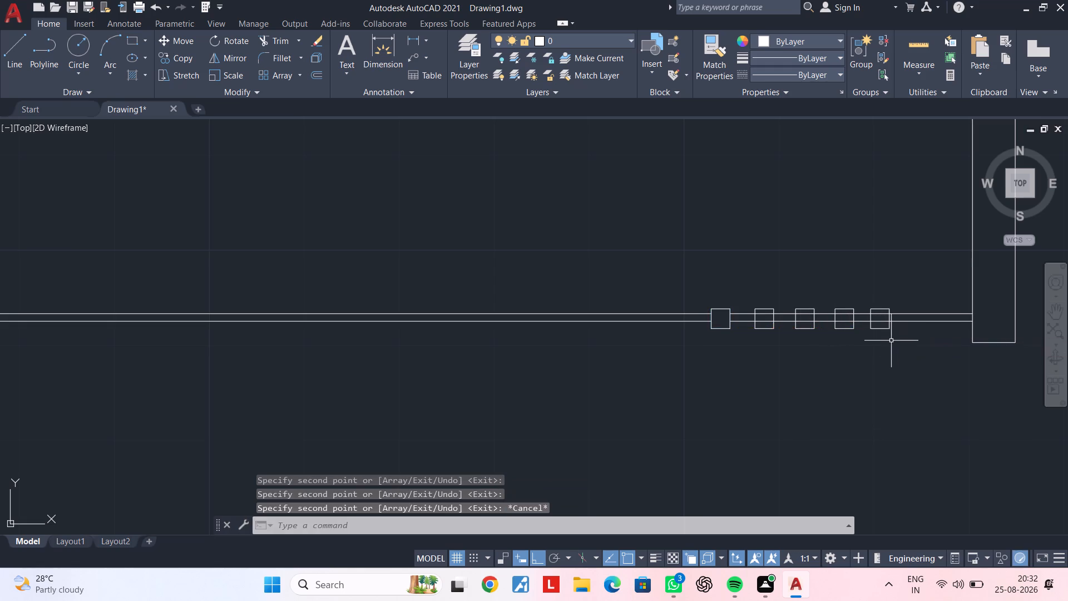
Move the four copied squares about 8" east along the double line, towards the wall.
middle_click_drag(896, 344, 717, 355)
key("Escape")
scroll(691, 359, "up", 2)
middle_click_drag(689, 359, 894, 359)
scroll(895, 357, "down", 1)
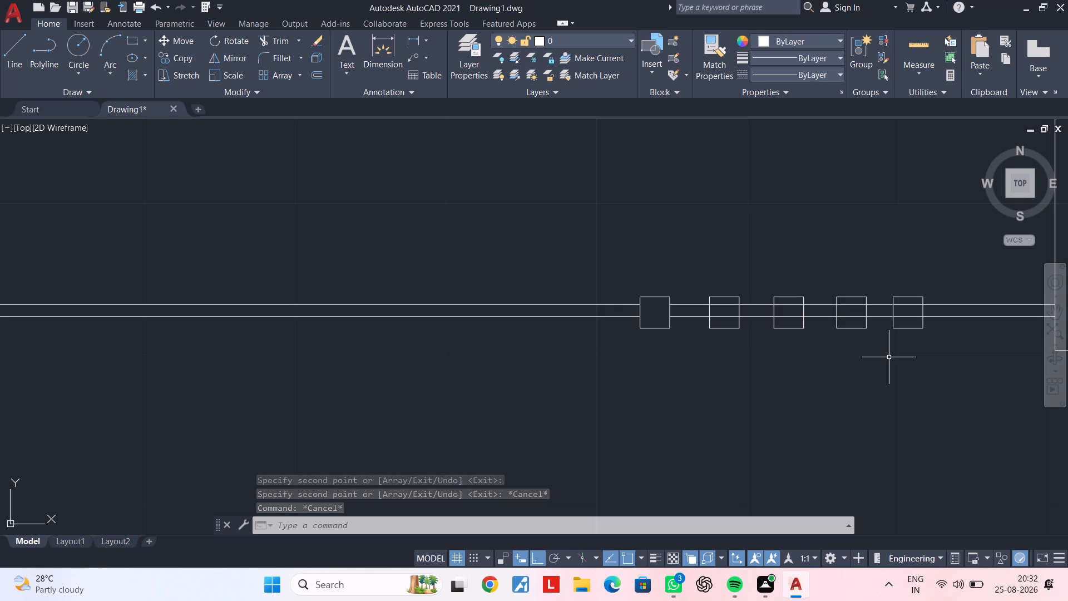
middle_click_drag(893, 355, 780, 372)
key("Escape")
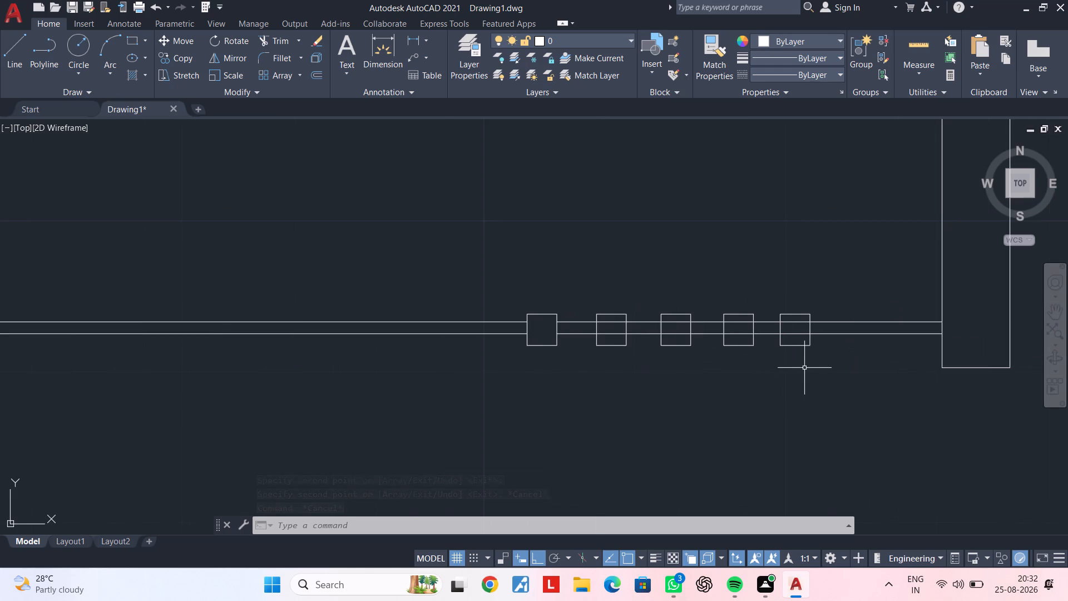
key("Escape")
key("Escape")
key("Escape")
left_click(595, 295)
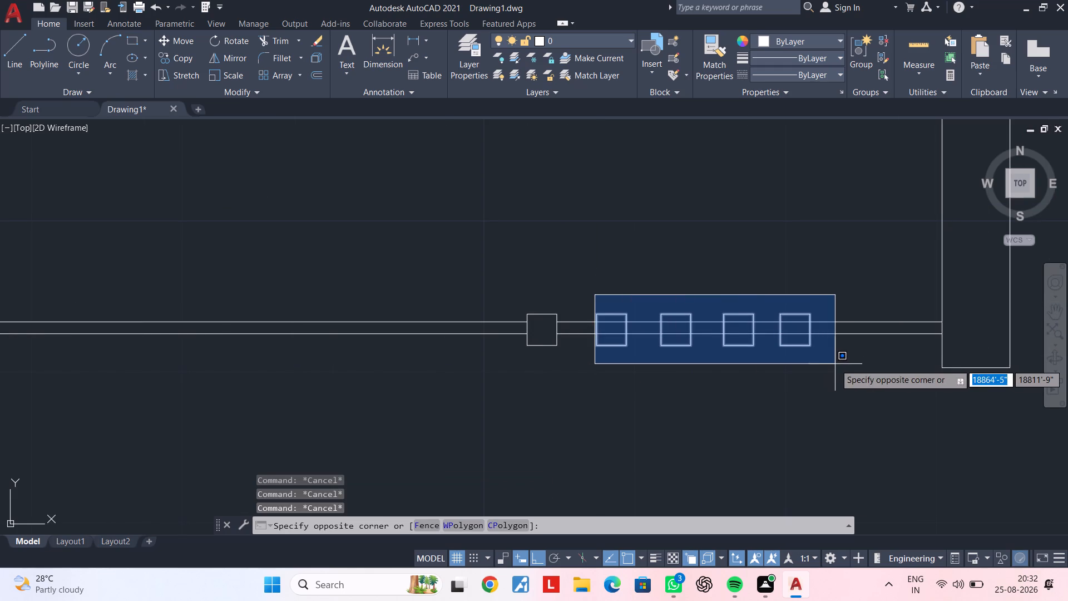
left_click(835, 364)
type("m")
key("space")
left_click(835, 364)
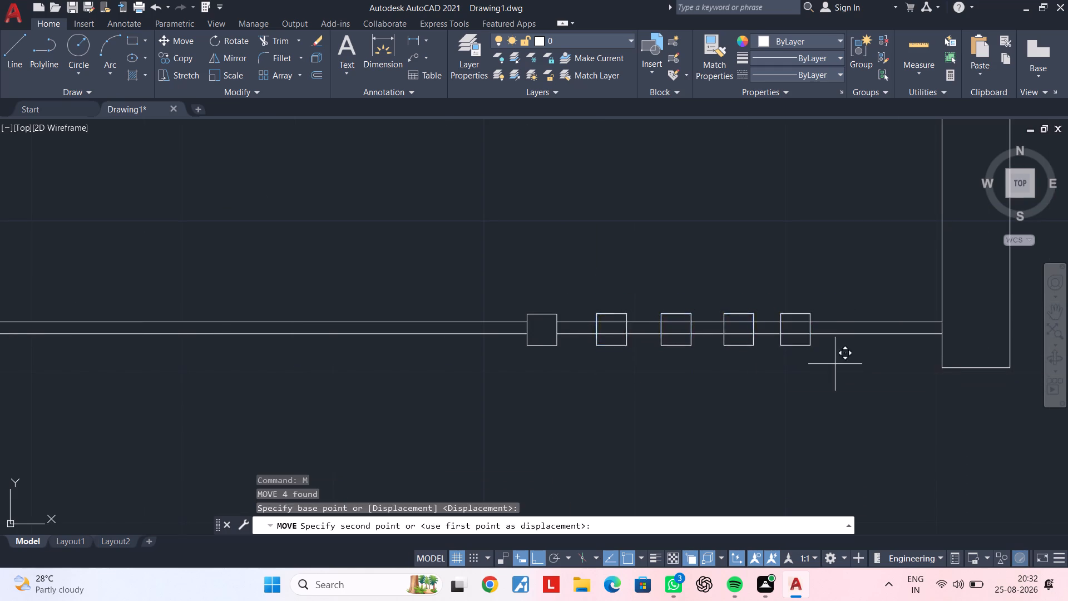
left_click(952, 361)
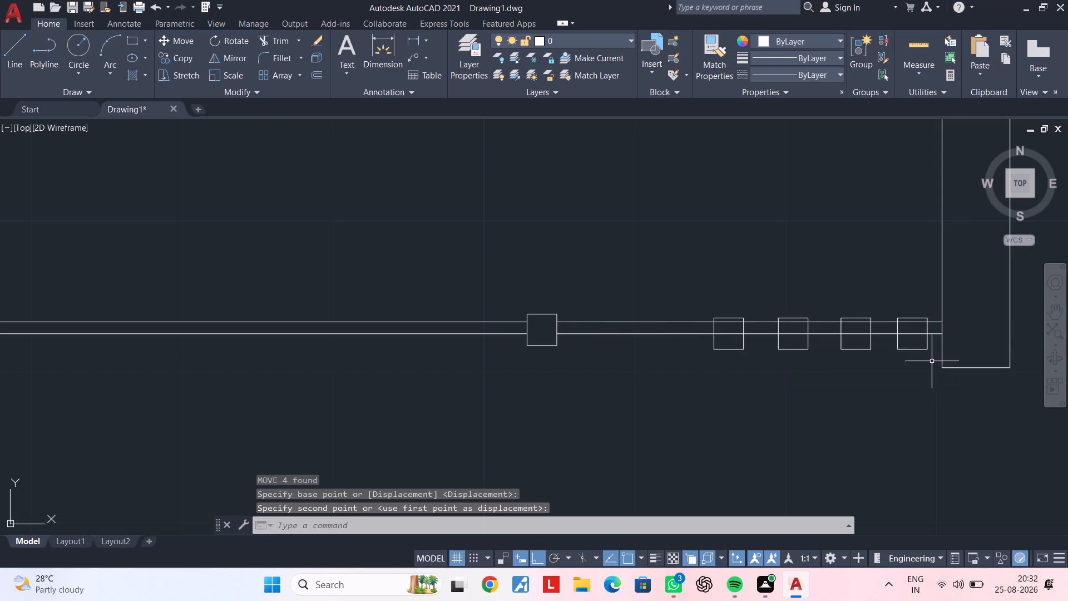
Move the four copied squares slightly north so they sit centred on the double line.
scroll(923, 352, "up", 1)
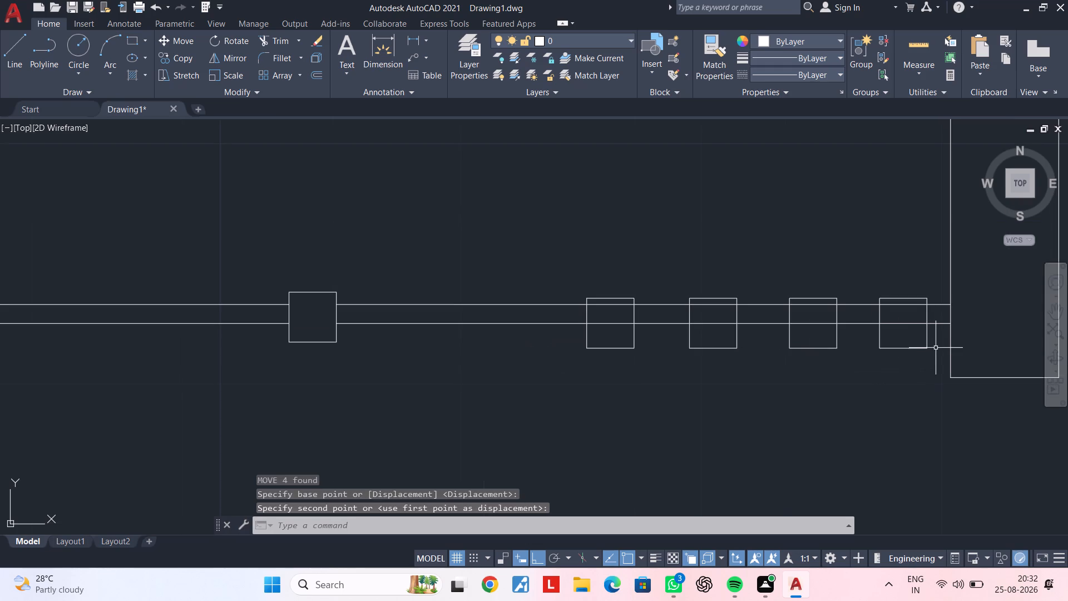
left_click(927, 363)
key("Escape")
left_click(571, 264)
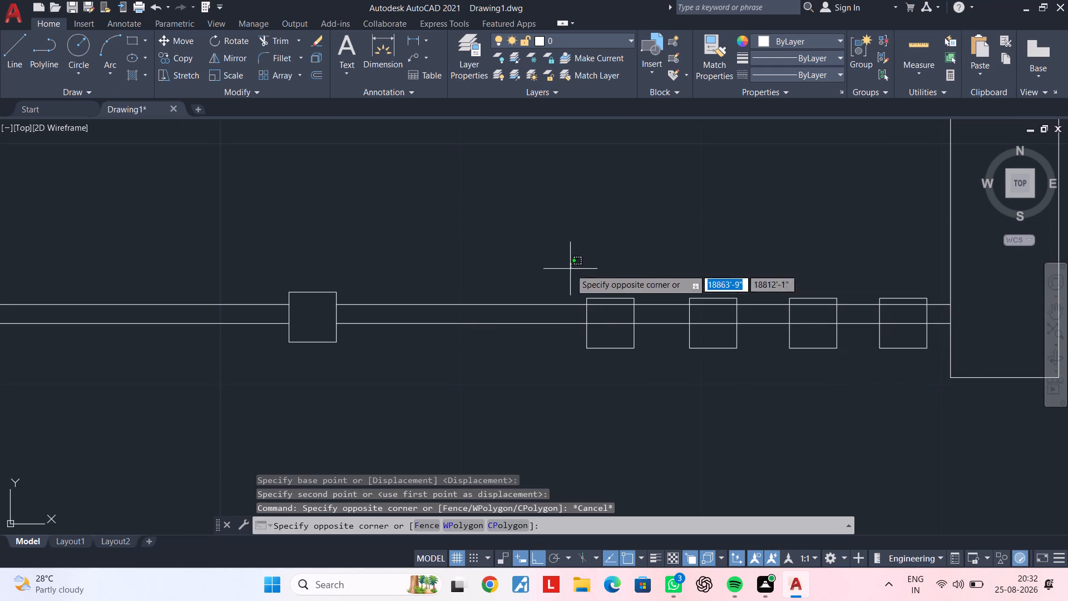
left_click(941, 390)
type("m m")
key("space")
left_click(929, 389)
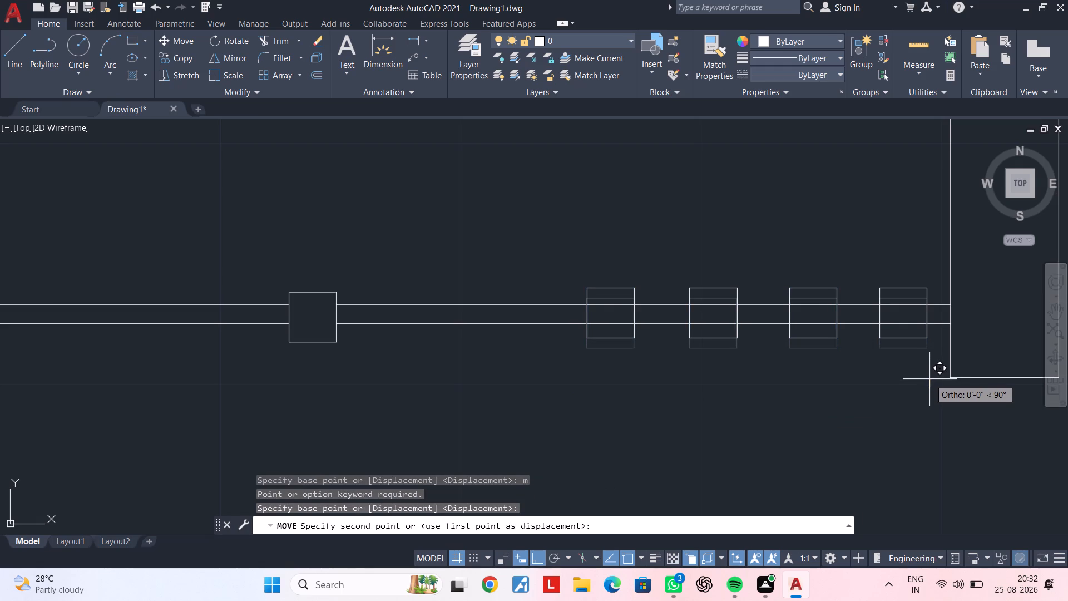
left_click(929, 379)
middle_click_drag(817, 379, 887, 379)
key("Escape")
key("Escape")
key("Escape")
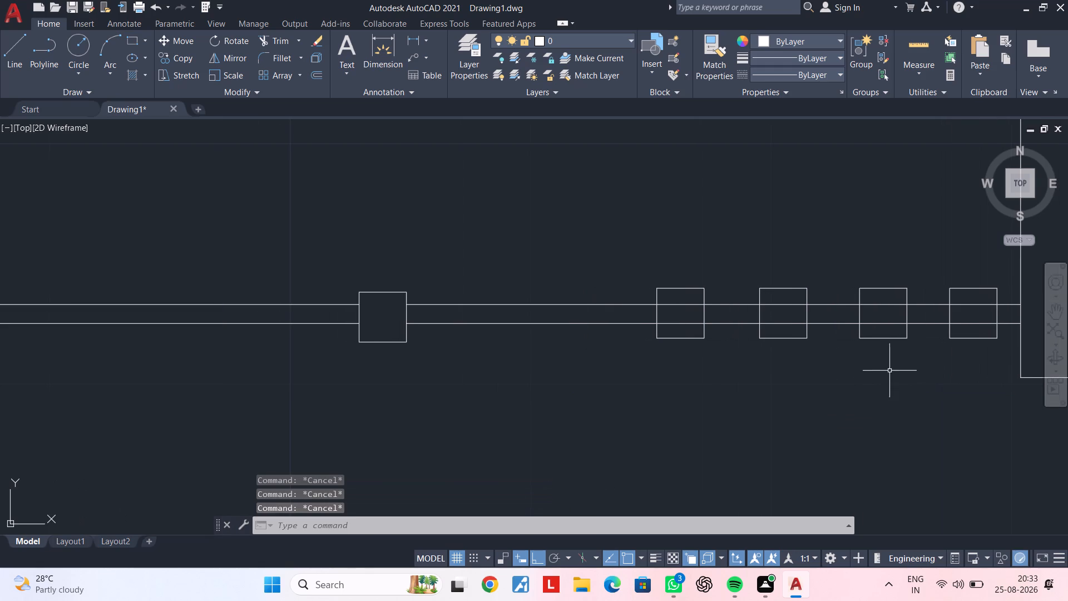
Move the original square about 8" east, next to the westernmost copy.
middle_click_drag(884, 366, 879, 378)
key("Escape")
left_click_drag(328, 285, 347, 295)
left_click(433, 382)
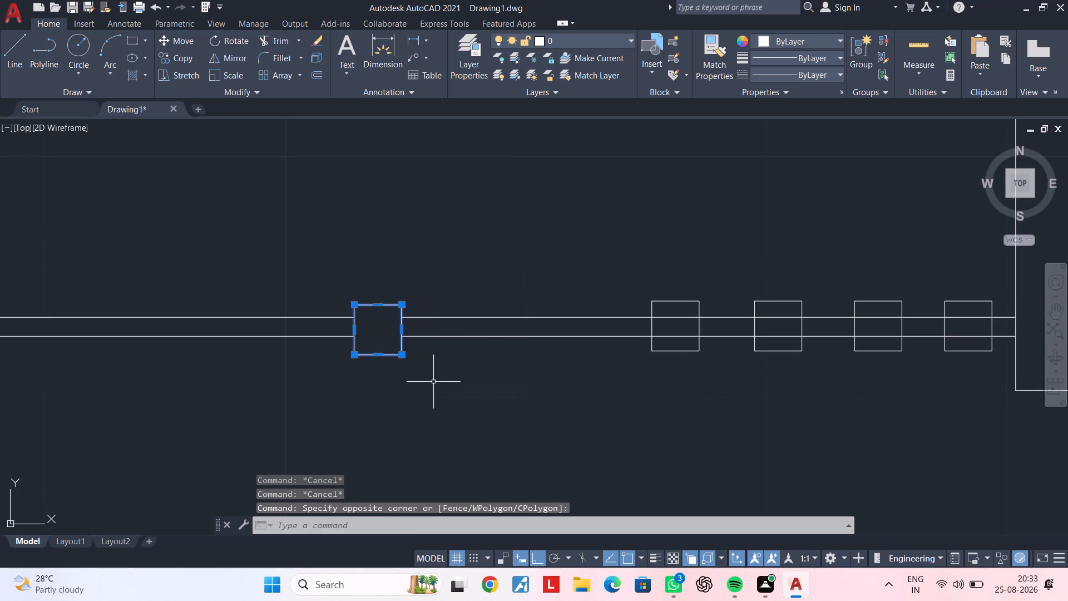
key("m")
key("space")
left_click(426, 381)
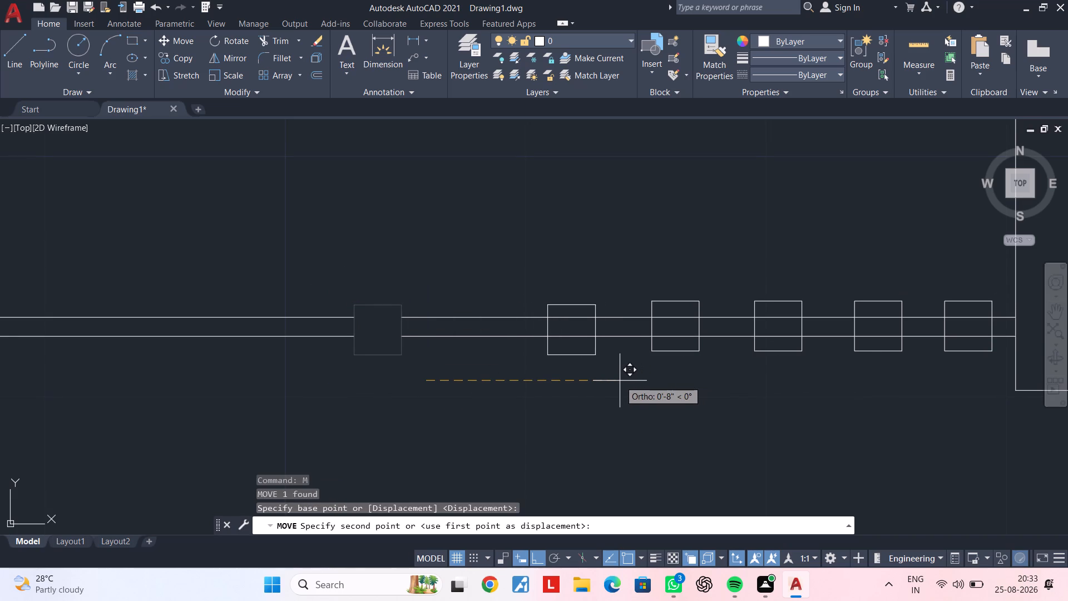
left_click(627, 381)
key("Escape")
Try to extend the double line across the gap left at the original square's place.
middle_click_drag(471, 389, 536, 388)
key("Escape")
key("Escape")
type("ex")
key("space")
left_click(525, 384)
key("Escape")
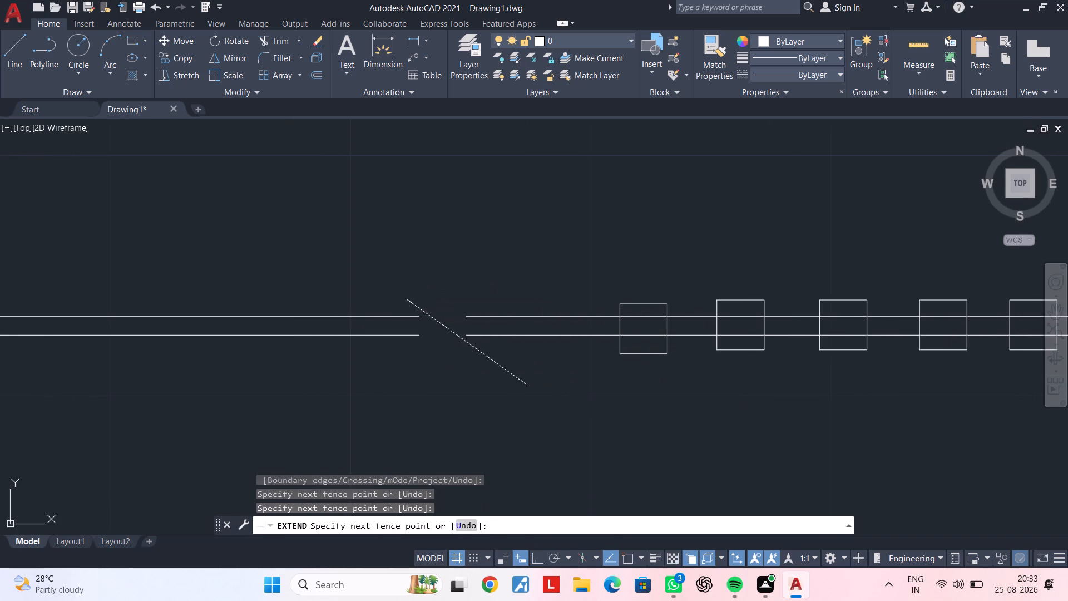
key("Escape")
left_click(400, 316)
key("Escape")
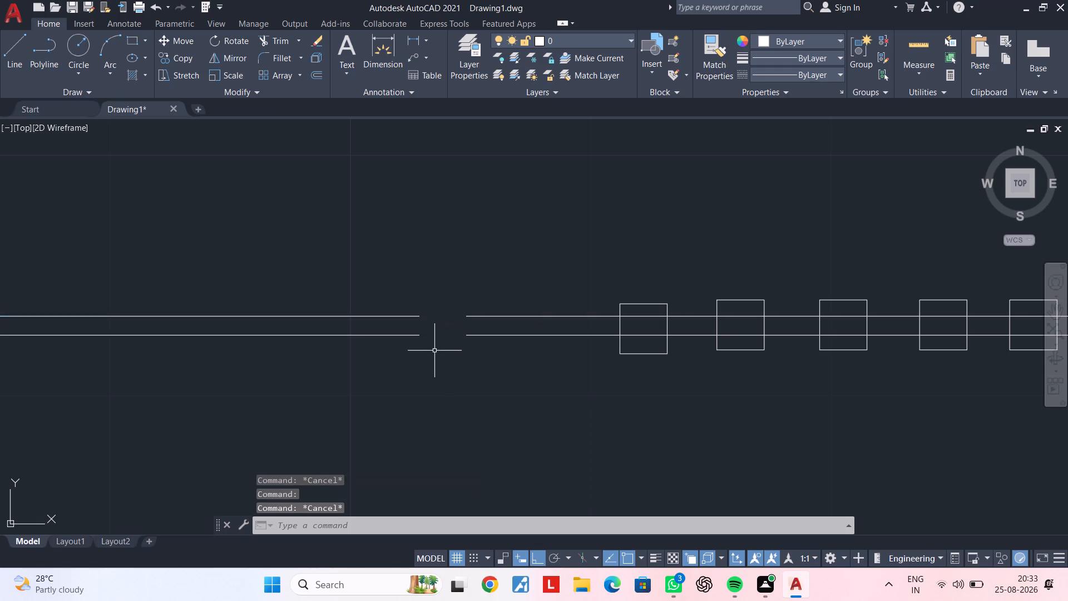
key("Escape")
Erase the two line segments that run from the gap through the squares to the east wall.
middle_click_drag(458, 353, 483, 348)
key("Escape")
middle_click_drag(533, 357, 374, 366)
left_click(426, 367)
left_click(416, 299)
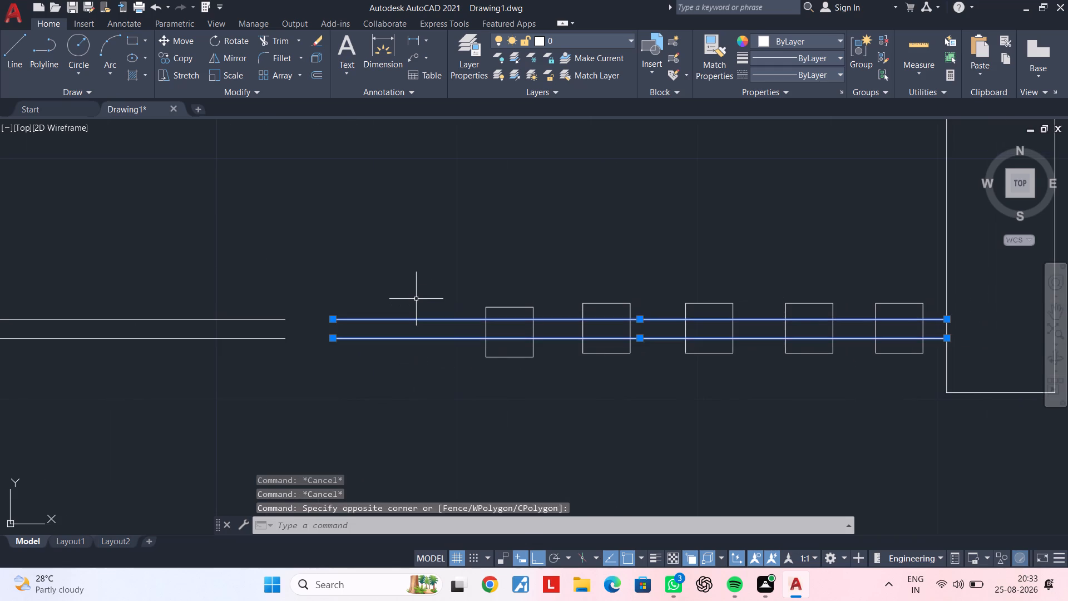
key("Delete")
middle_click(473, 343)
key("Escape")
key("Escape")
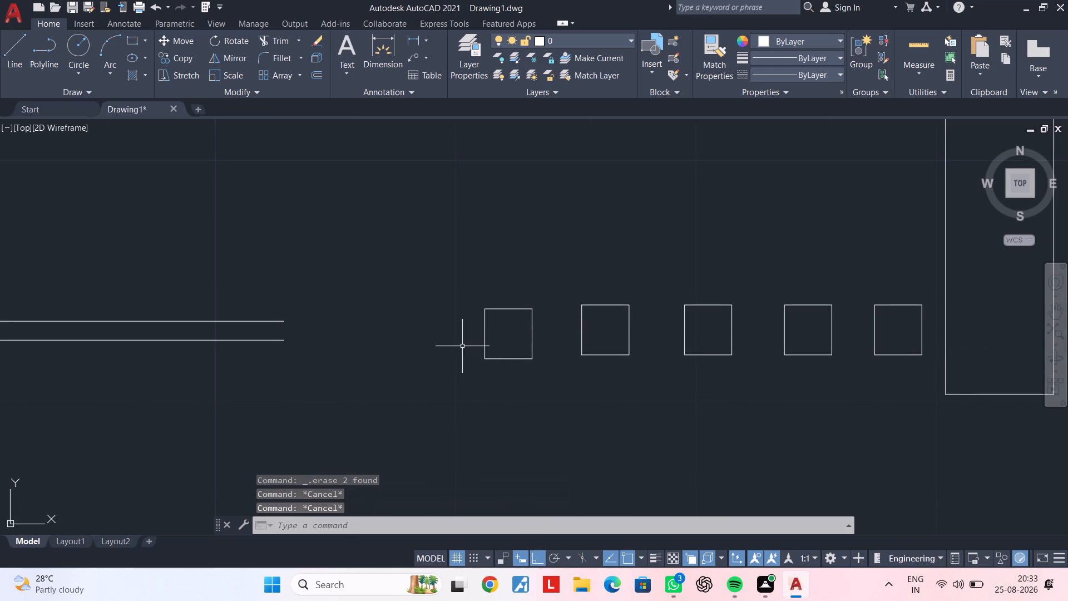
Extend the two remaining lines eastward across the gap and through the first square to the second one.
key("e")
type("x")
key("space")
left_click(258, 307)
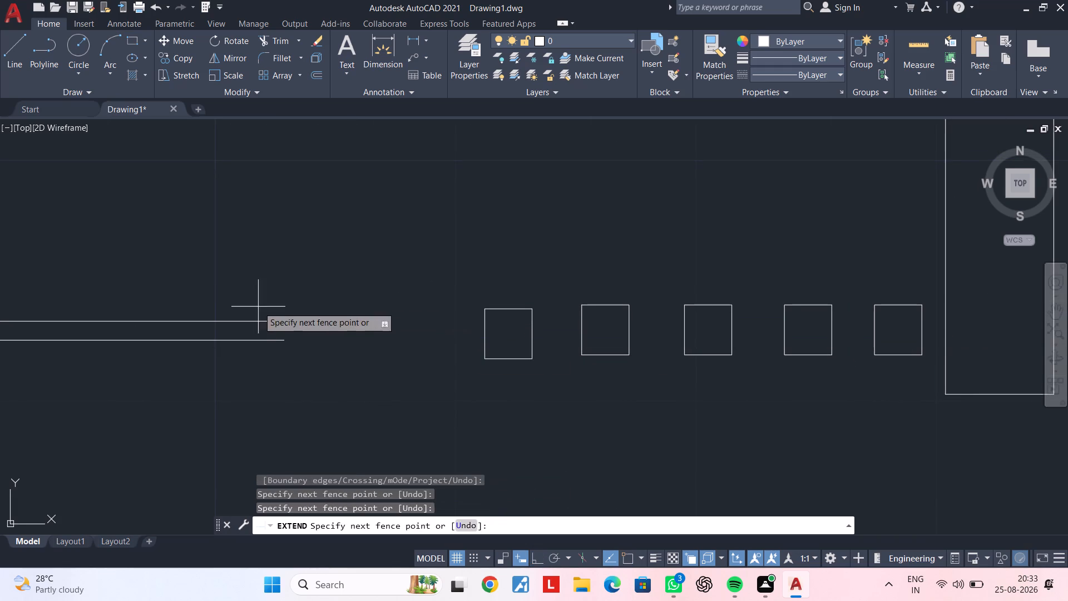
left_click(263, 360)
left_click(400, 293)
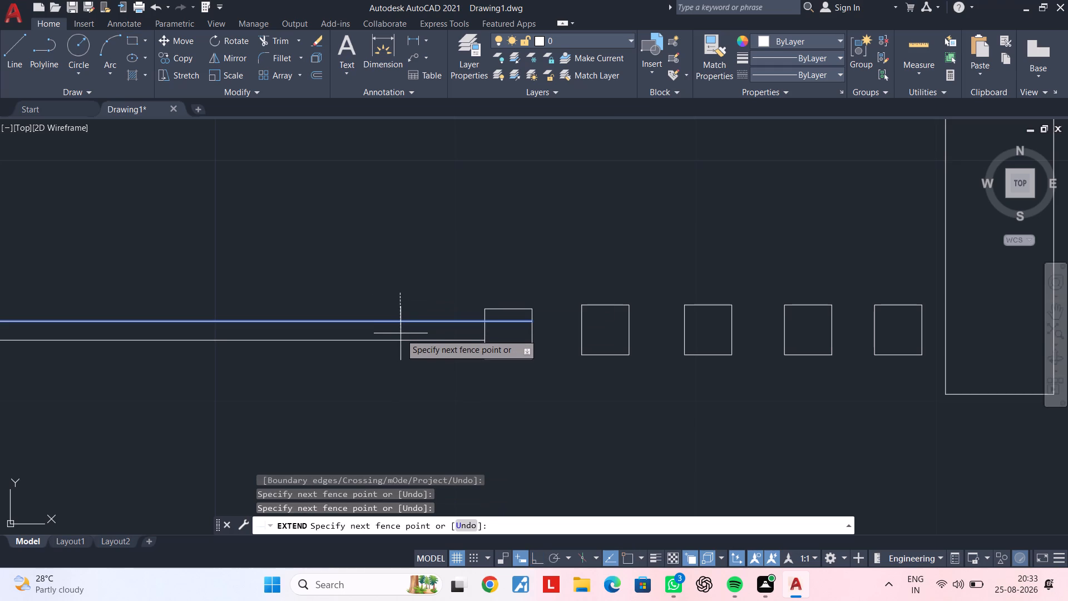
left_click(402, 356)
left_click(435, 300)
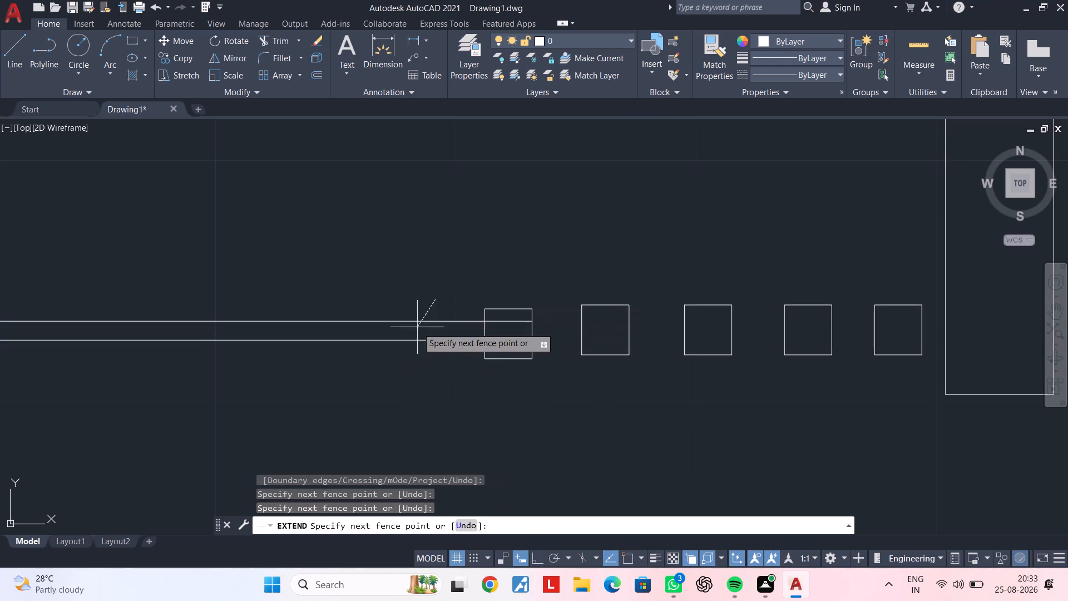
left_click(420, 396)
left_click_drag(441, 304, 441, 336)
key("Escape")
key("Escape")
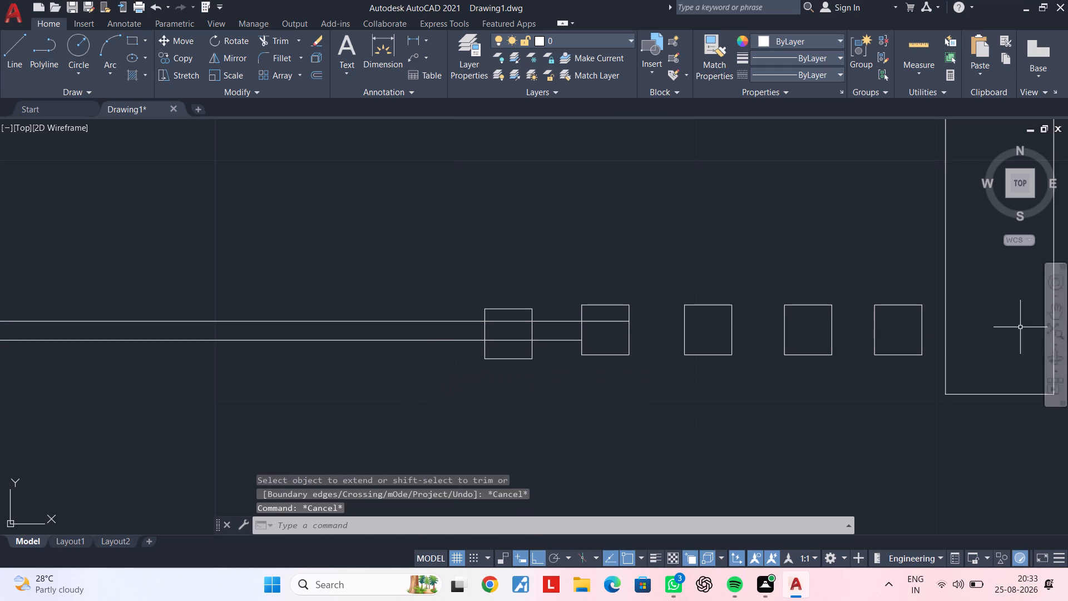
Extend both lines of the partition eastward through all the small squares to the east wall.
left_click(946, 326)
key("e")
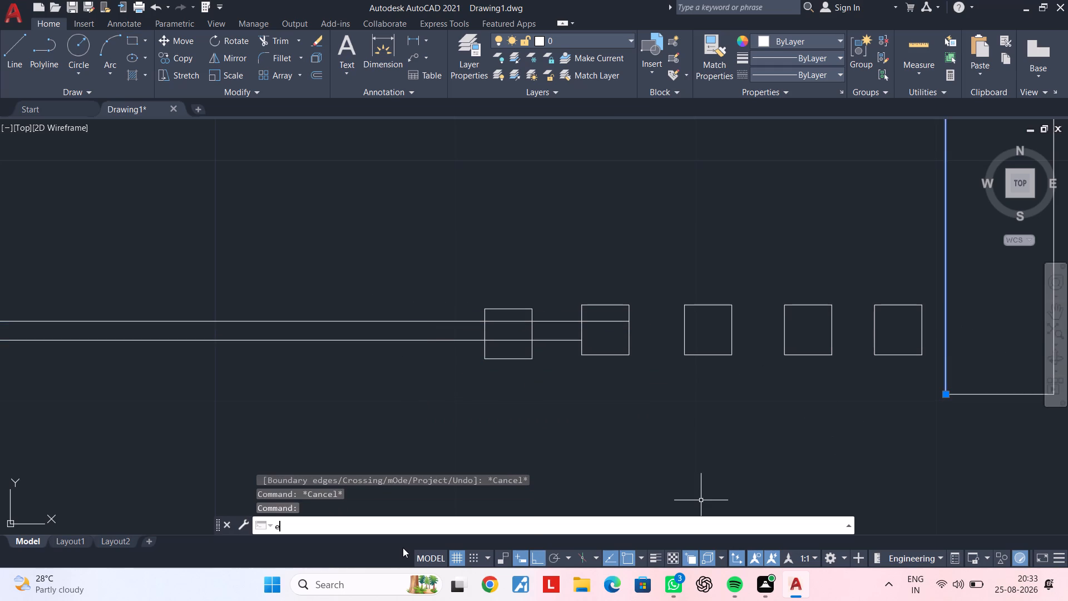
type("x")
key("space")
left_click(392, 299)
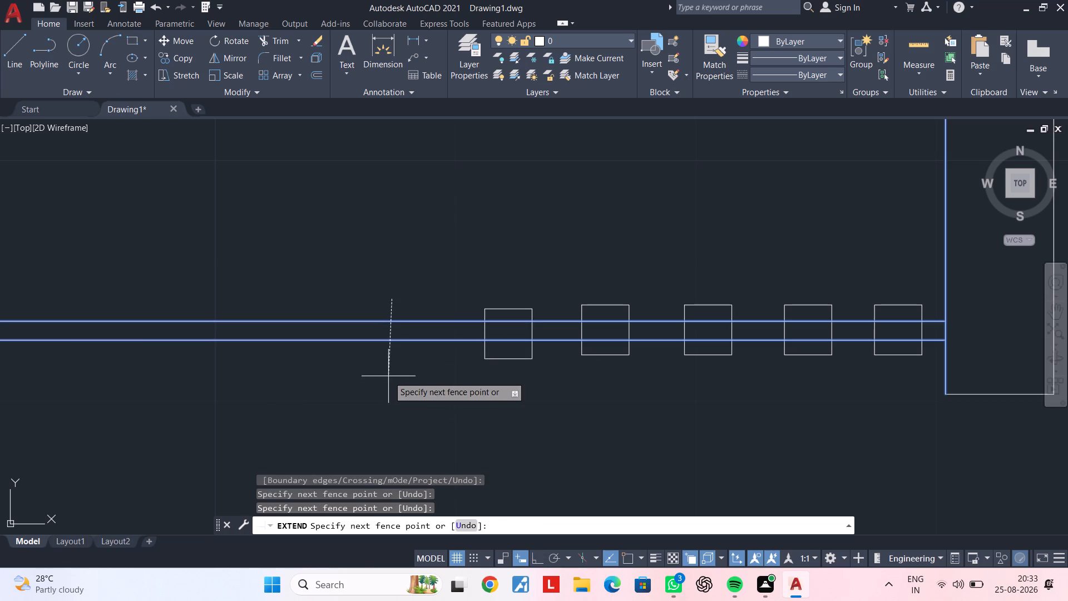
left_click(388, 376)
key("Escape")
key("Escape")
Trim the double-line segments inside the three westernmost small squares.
middle_click_drag(797, 380, 710, 385)
key("Escape")
key("Escape")
key("t")
type("r")
key("space")
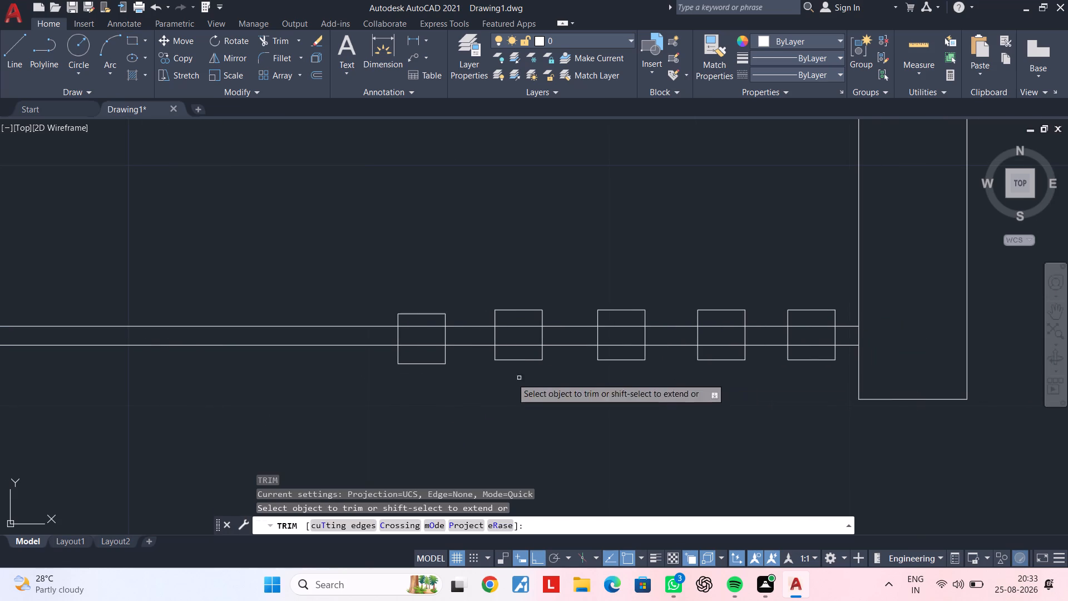
scroll(427, 347, "up", 2)
left_click(426, 359)
left_click(415, 284)
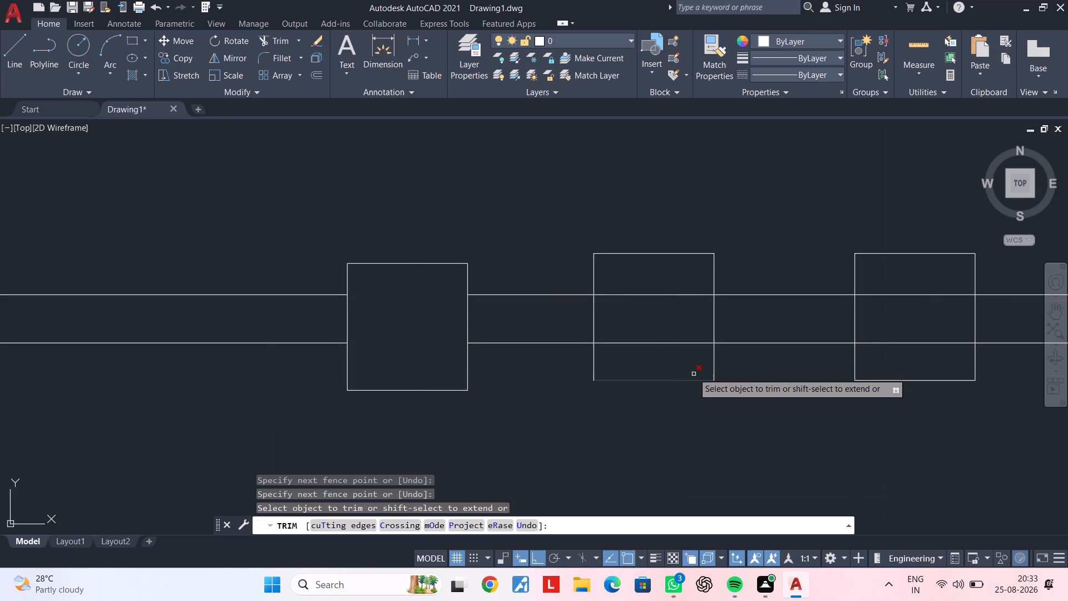
left_click(677, 351)
left_click(664, 273)
middle_click_drag(673, 314, 545, 342)
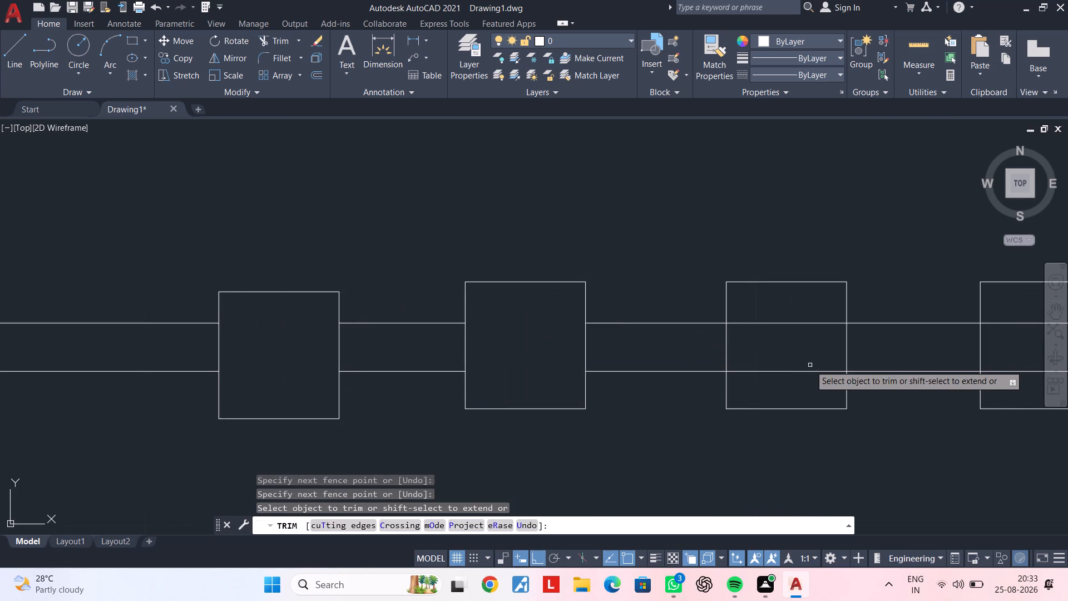
left_click_drag(807, 378, 806, 369)
left_click(787, 302)
Trim the double-line segments inside the two small squares nearest the east wall.
scroll(802, 341, "down", 1)
middle_click_drag(799, 346, 561, 354)
scroll(728, 381, "up", 1)
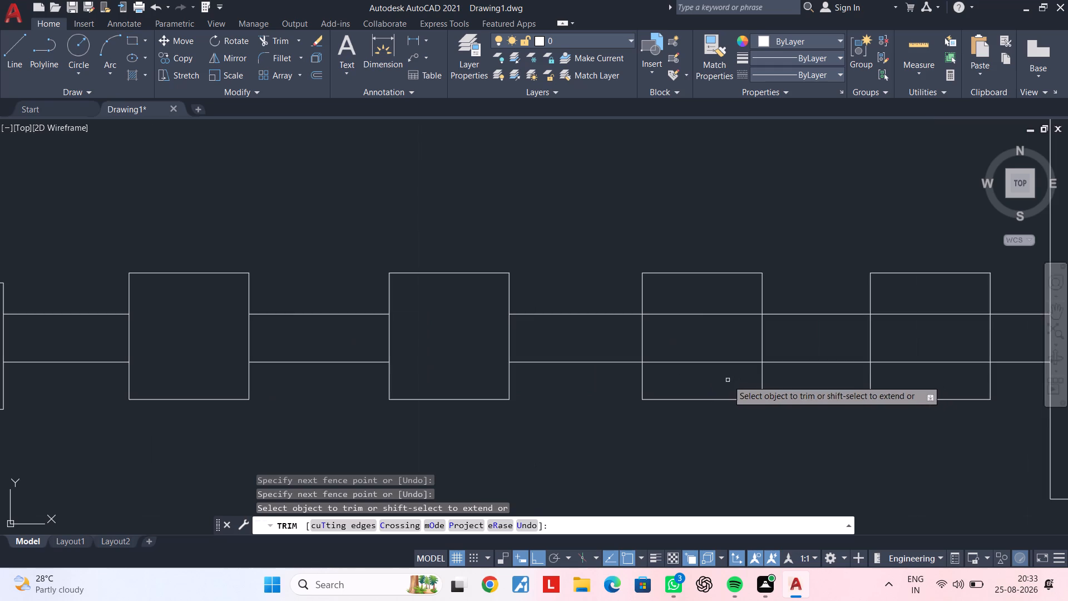
left_click(726, 381)
left_click(711, 308)
middle_click_drag(721, 322, 627, 350)
left_click(848, 402)
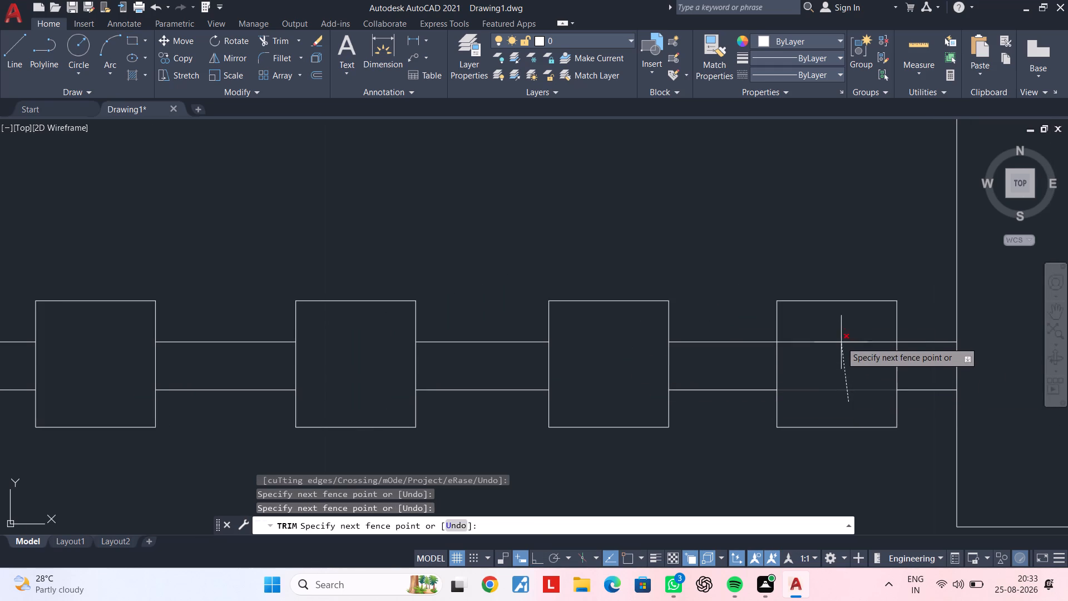
left_click(839, 331)
scroll(841, 351, "down", 4)
key("Escape")
key("Escape")
Open the list of loadable linetypes and examine its patterns for one suited to the long double line.
middle_click_drag(711, 405, 848, 385)
scroll(763, 391, "down", 1)
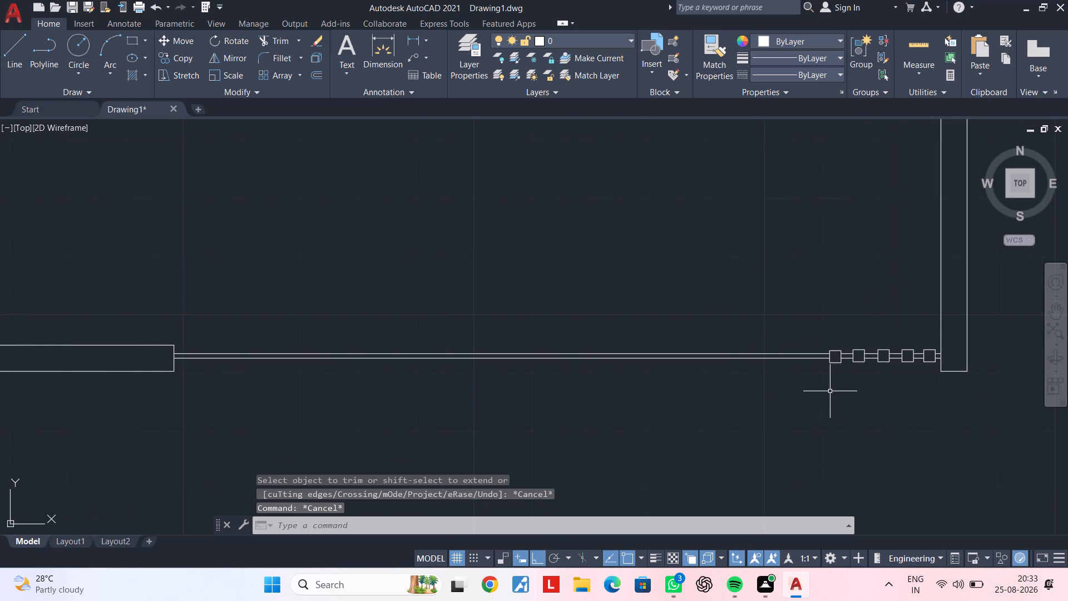
middle_click_drag(848, 402, 853, 407)
scroll(832, 373, "up", 1)
middle_click_drag(775, 396, 819, 393)
scroll(807, 402, "down", 1)
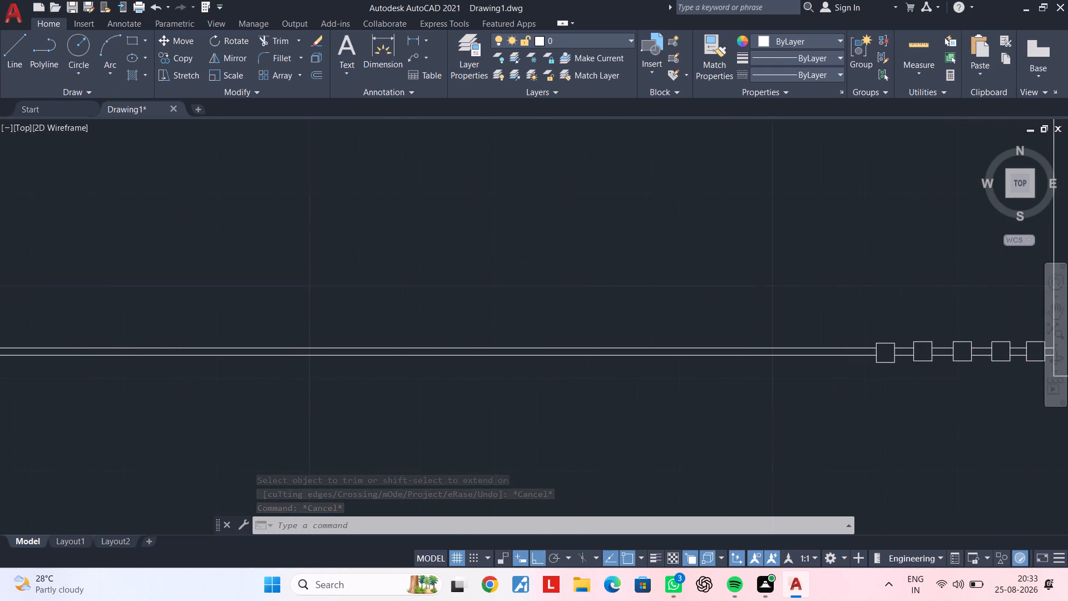
scroll(807, 402, "down", 1)
left_click(785, 406)
left_click(756, 356)
left_click(819, 74)
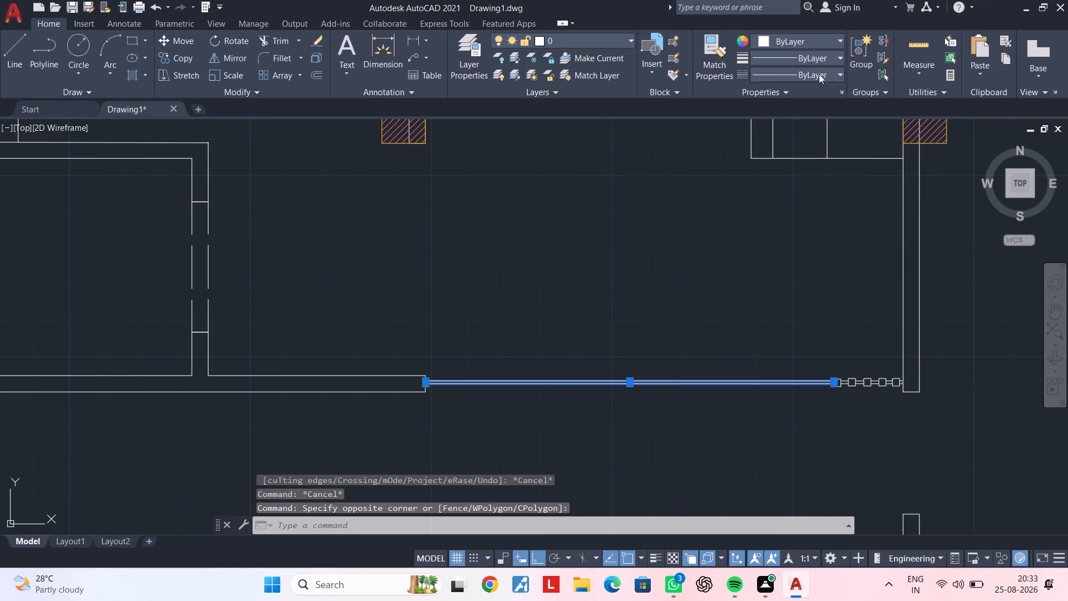
left_click(806, 170)
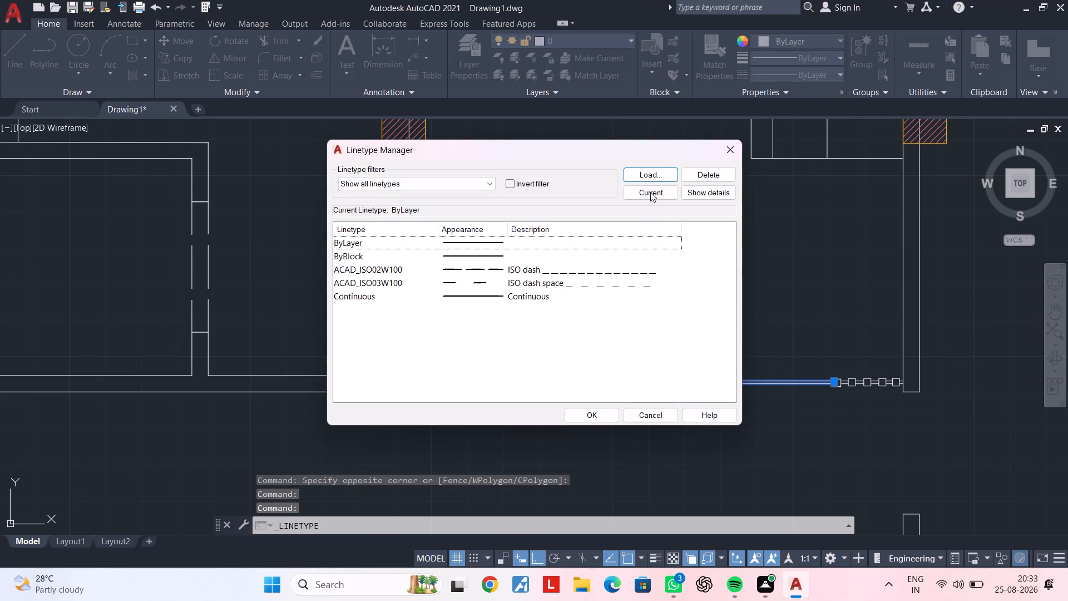
left_click(645, 173)
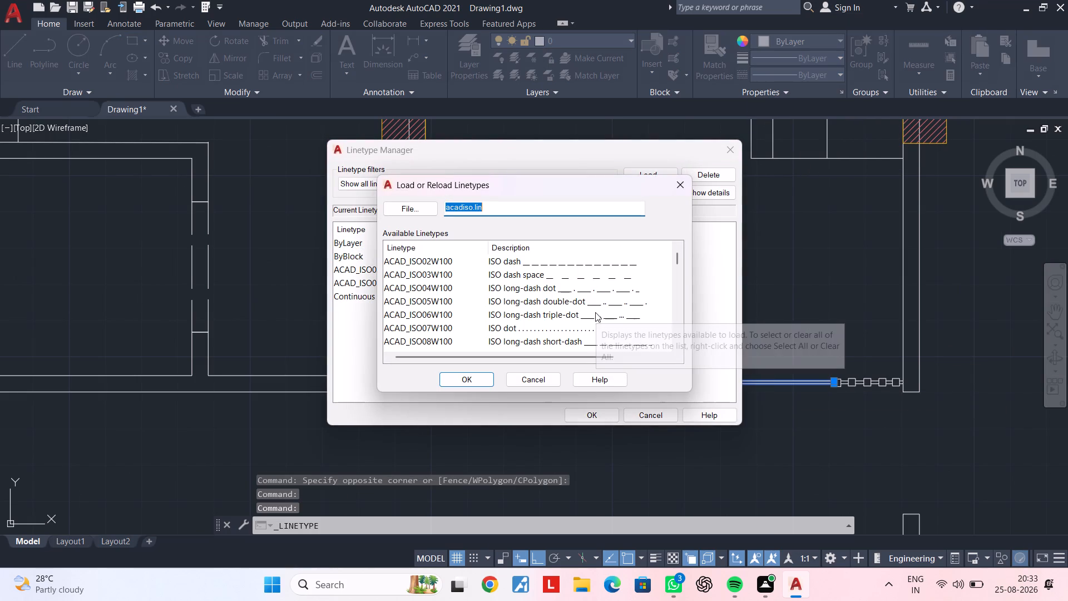
scroll(595, 309, "down", 2)
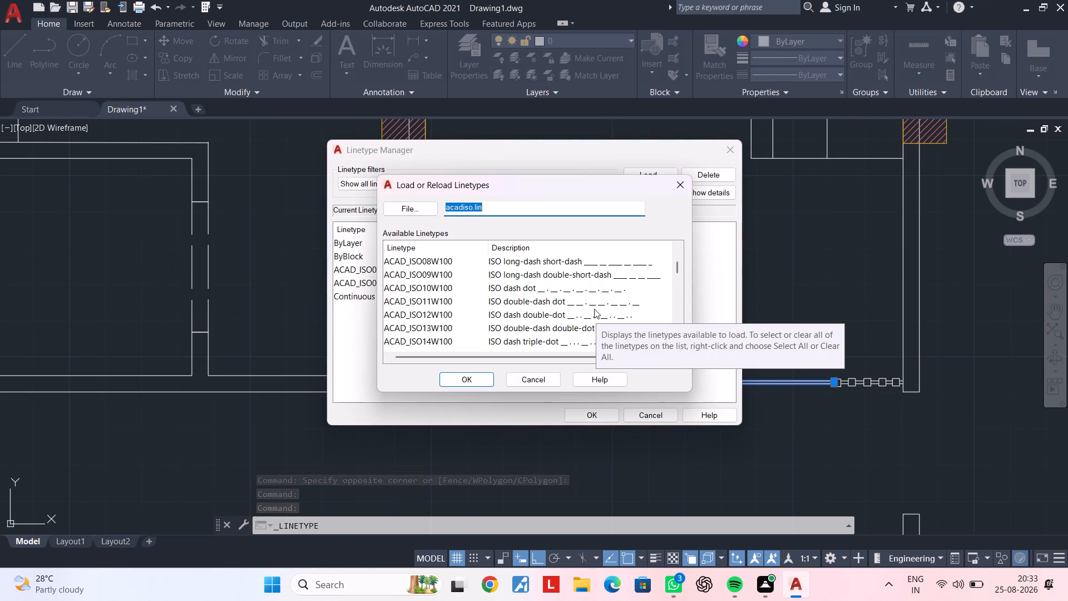
scroll(594, 309, "down", 2)
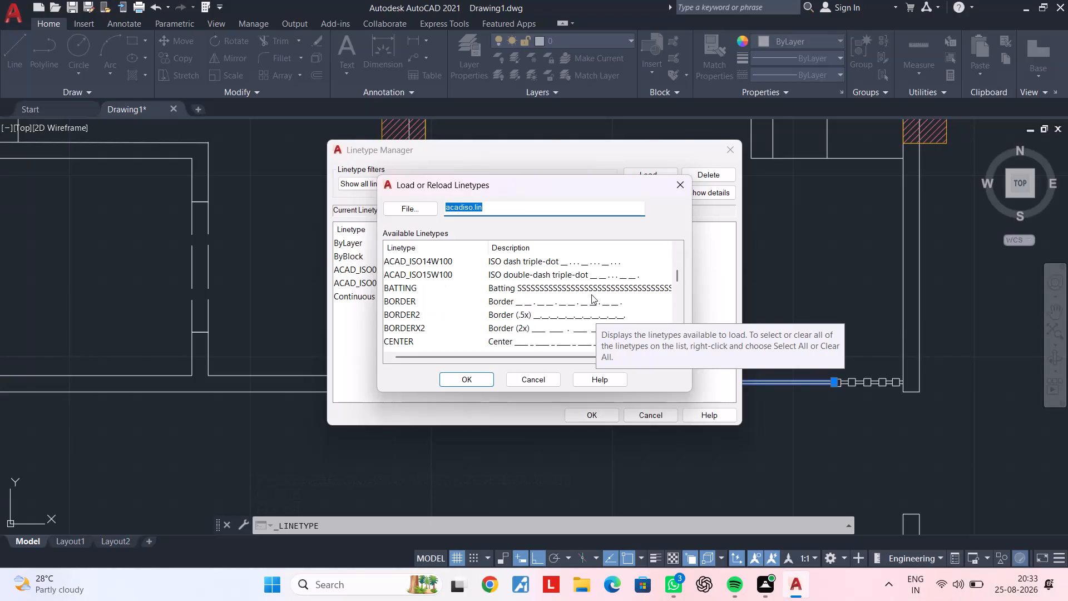
scroll(594, 270, "down", 2)
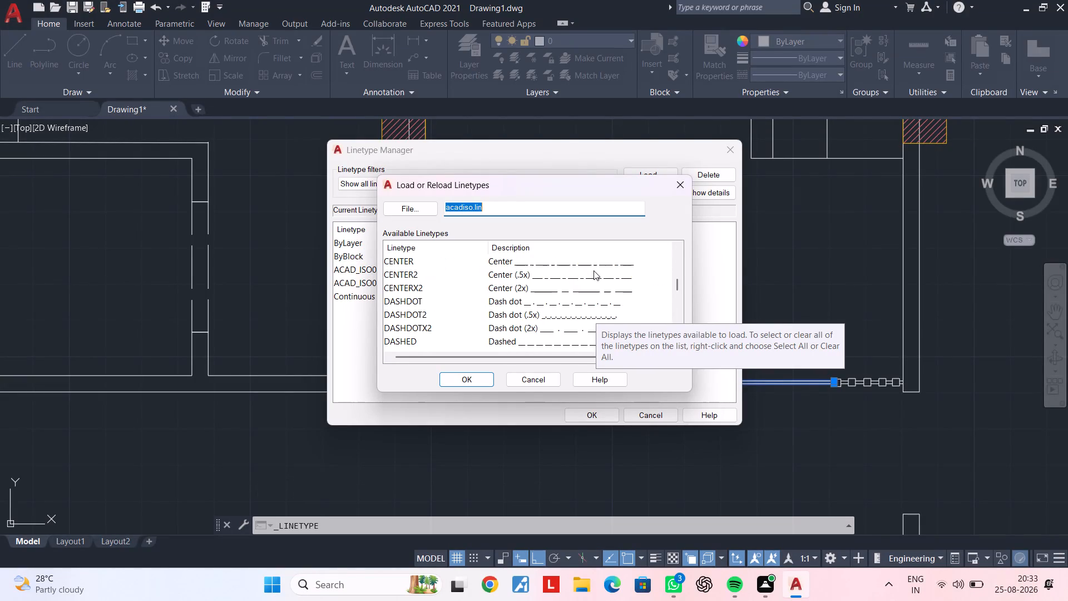
scroll(594, 271, "down", 1)
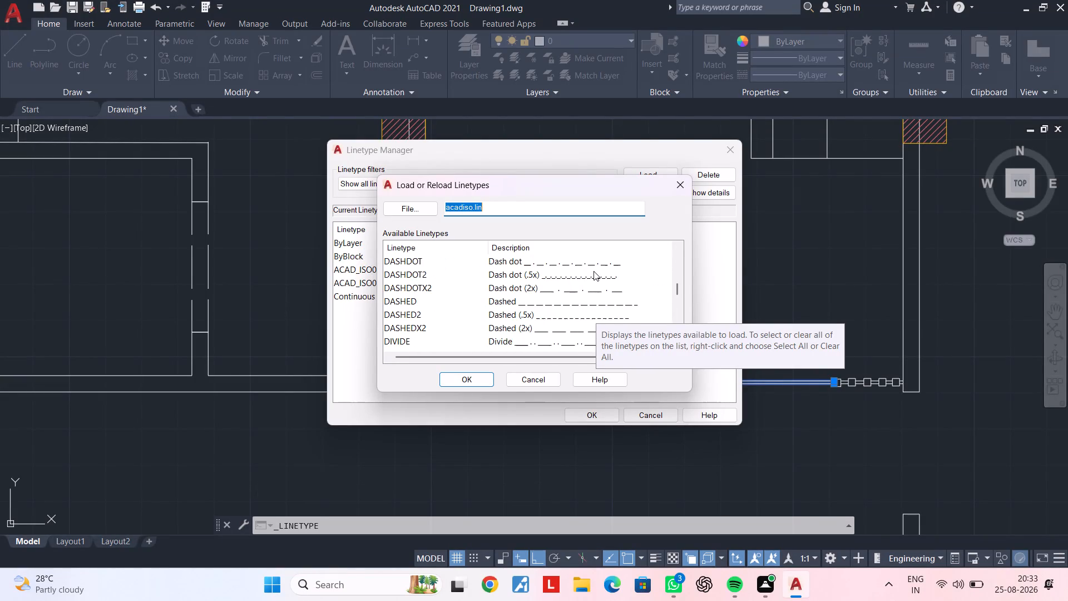
scroll(594, 271, "down", 1)
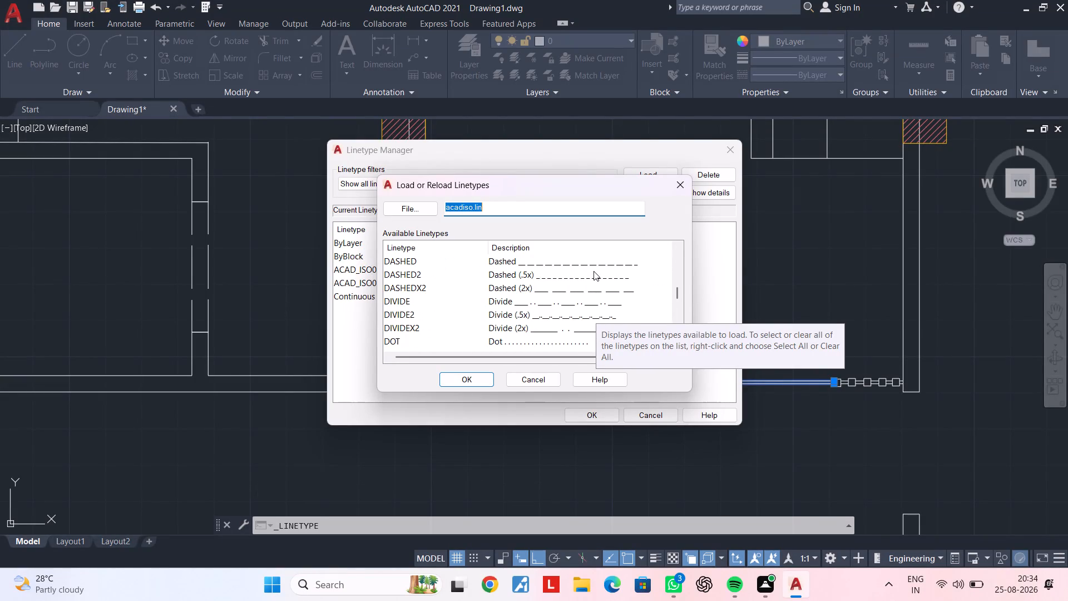
scroll(594, 271, "down", 2)
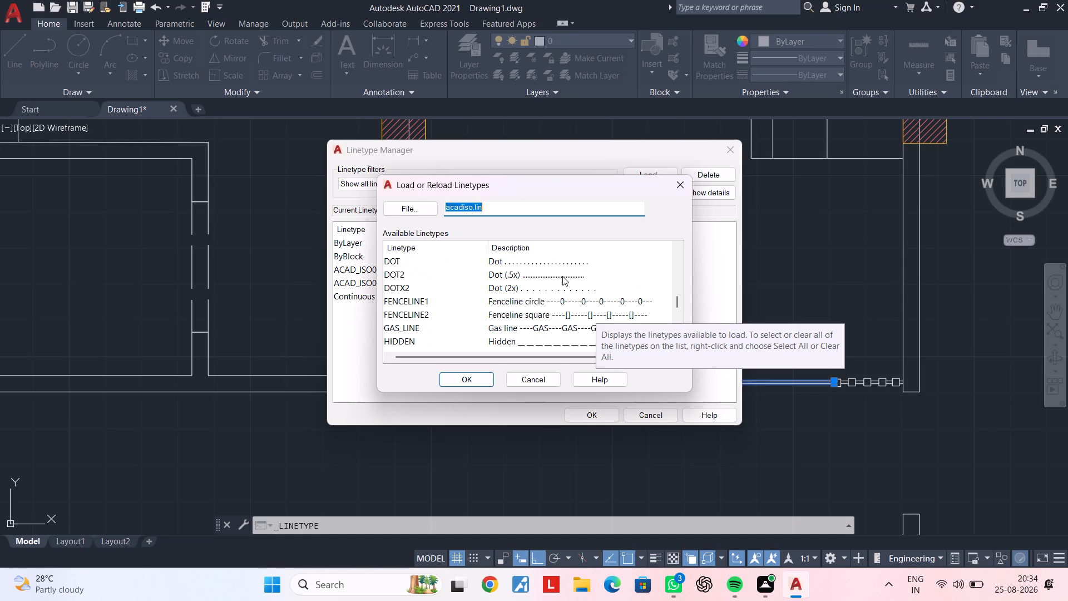
scroll(562, 273, "down", 7)
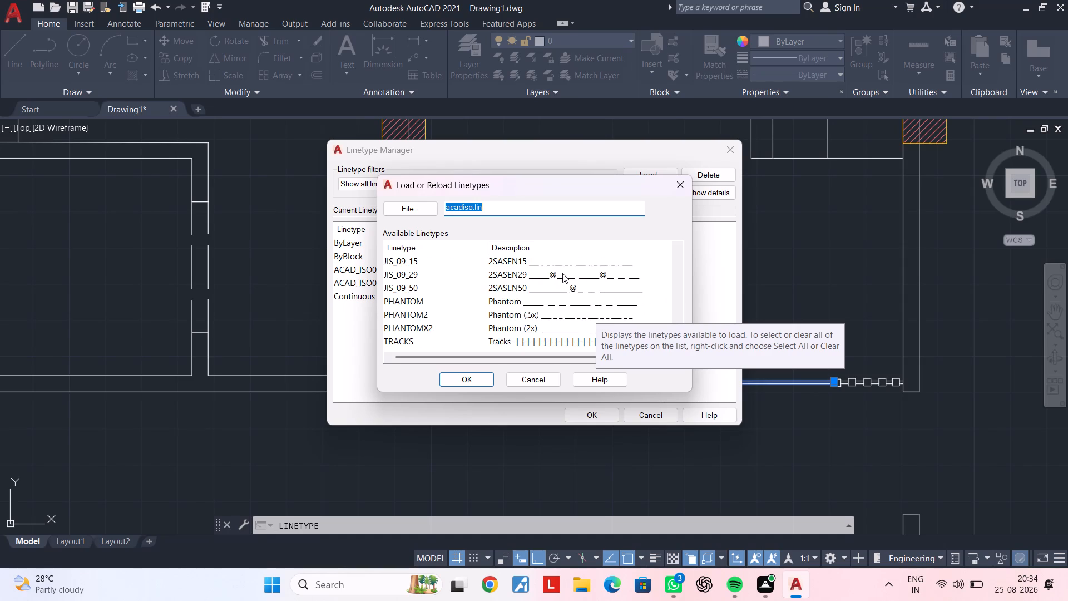
scroll(562, 273, "down", 5)
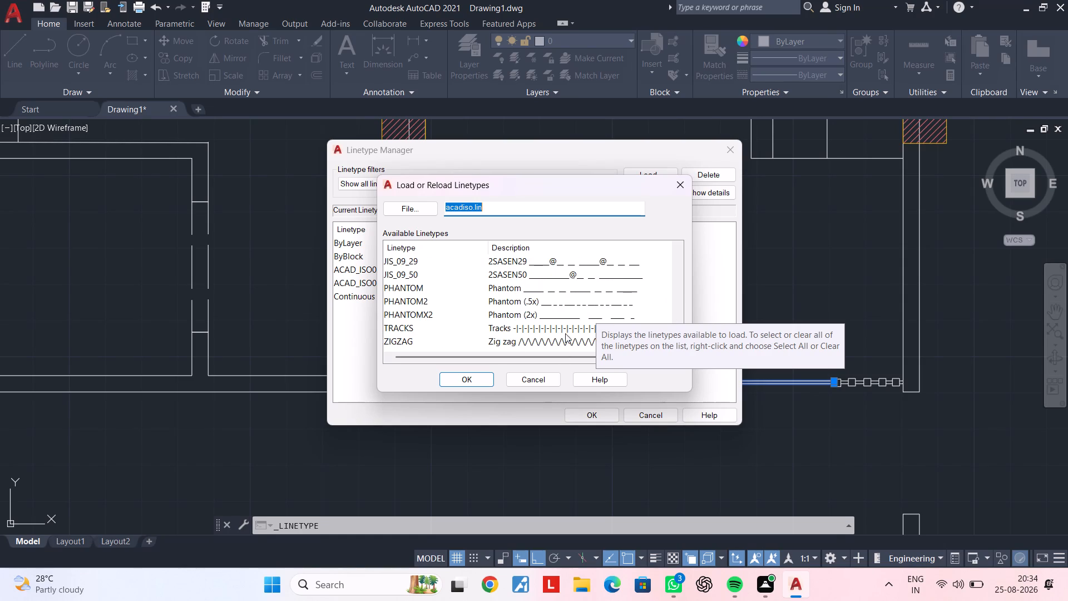
Load the BORDER2 linetype from acadiso.lin into the drawing.
scroll(570, 317, "up", 19)
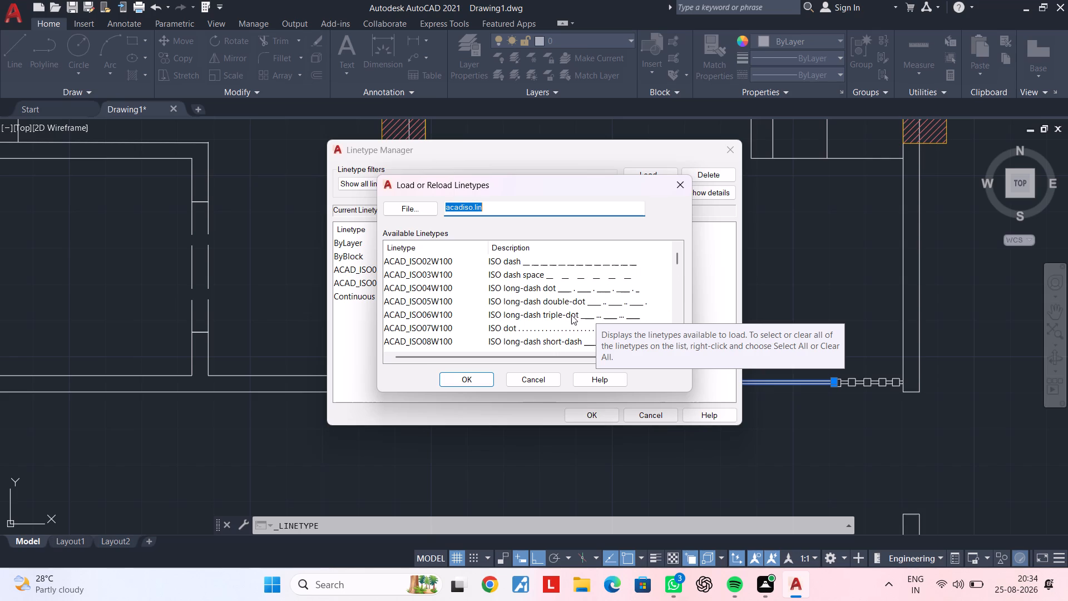
scroll(572, 313, "up", 3)
scroll(581, 316, "down", 2)
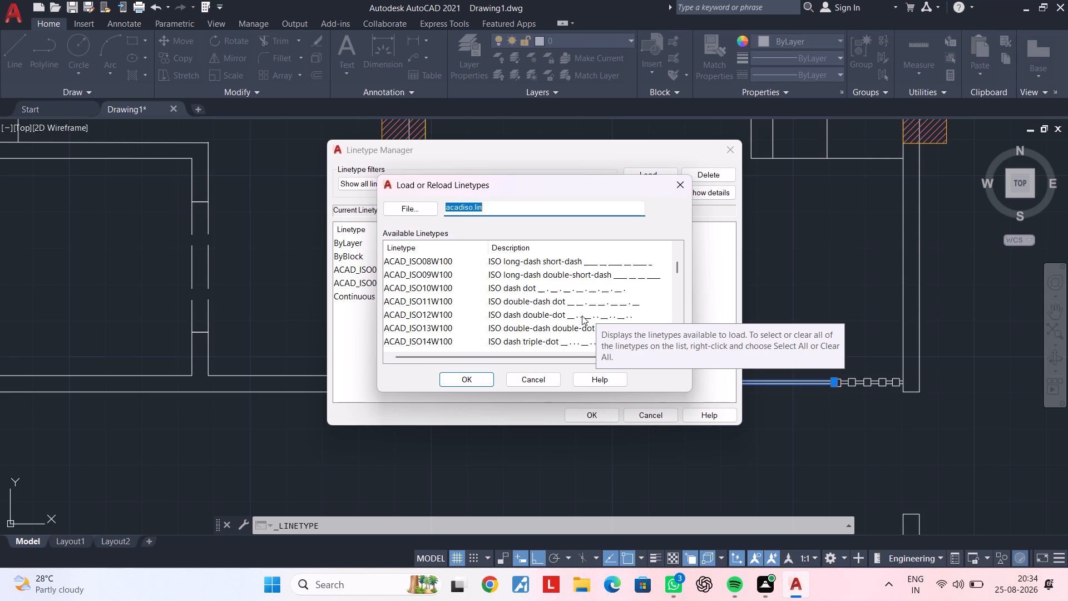
scroll(582, 316, "down", 1)
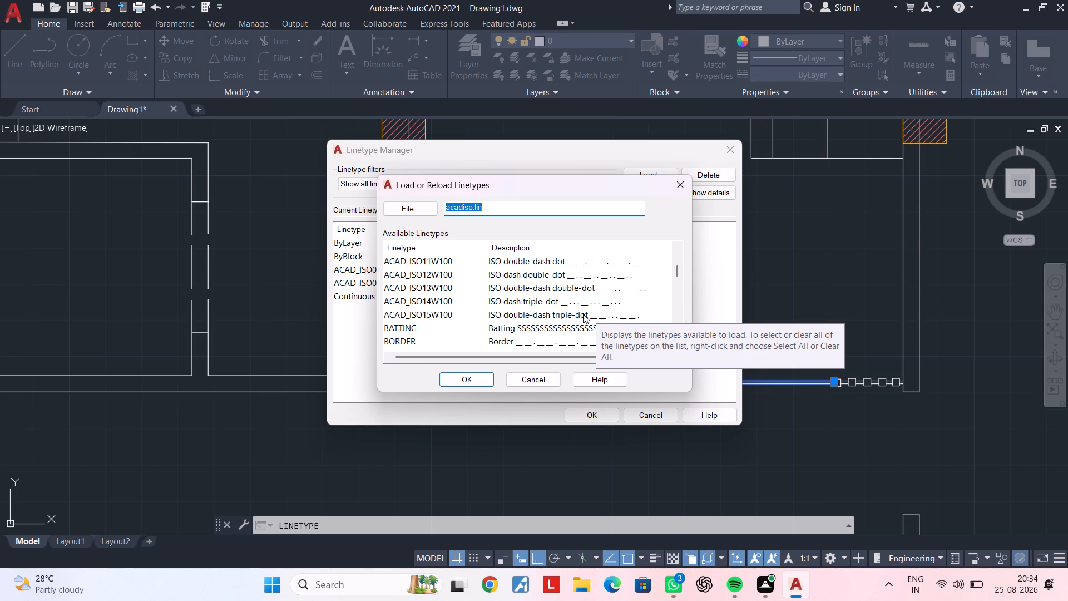
scroll(599, 306, "down", 1)
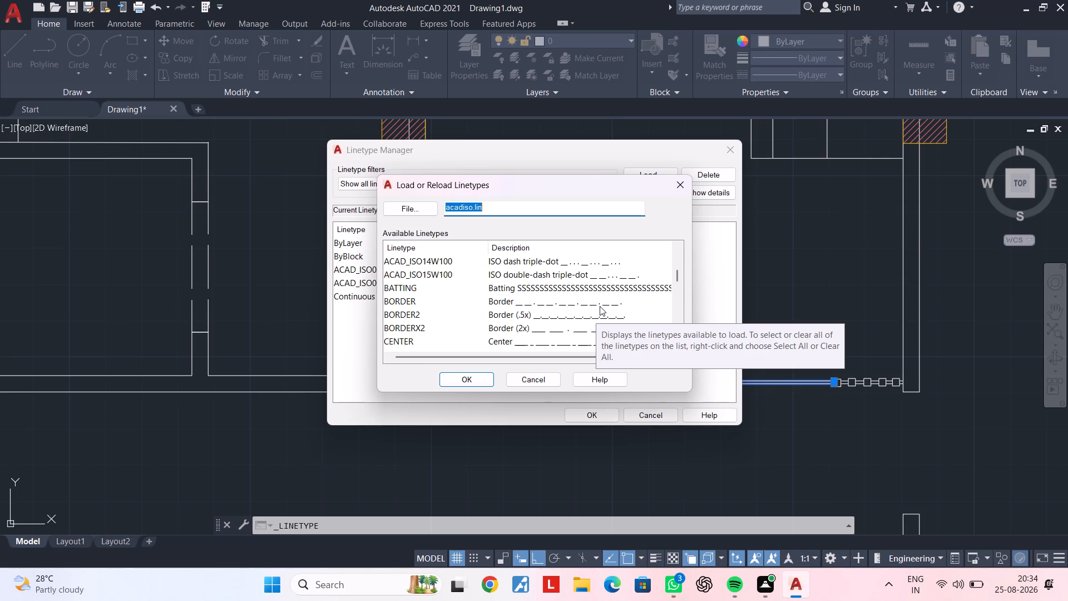
scroll(600, 306, "down", 1)
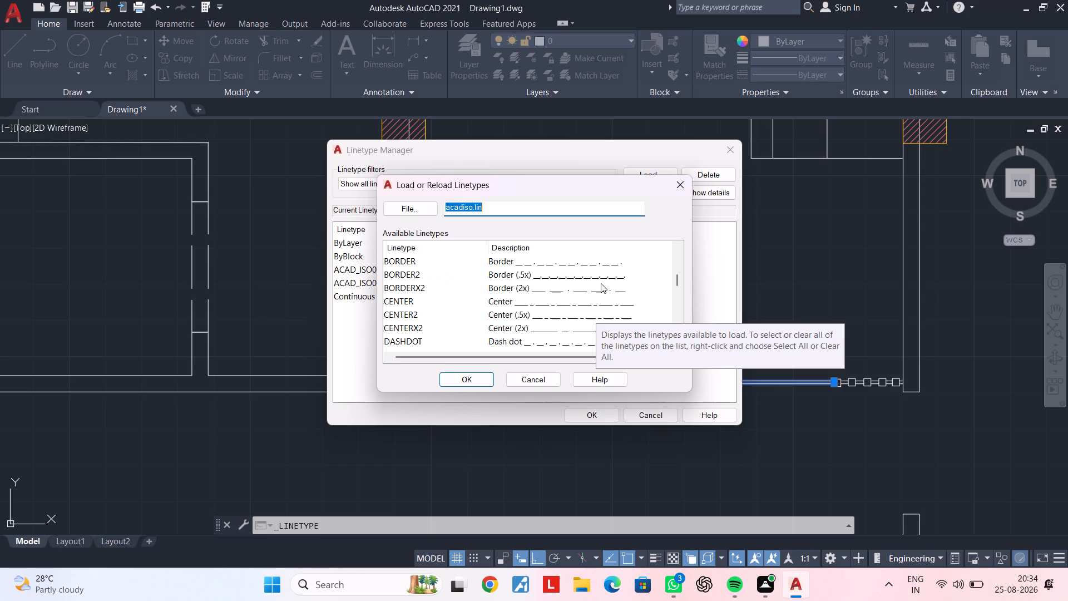
left_click(601, 277)
left_click(464, 371)
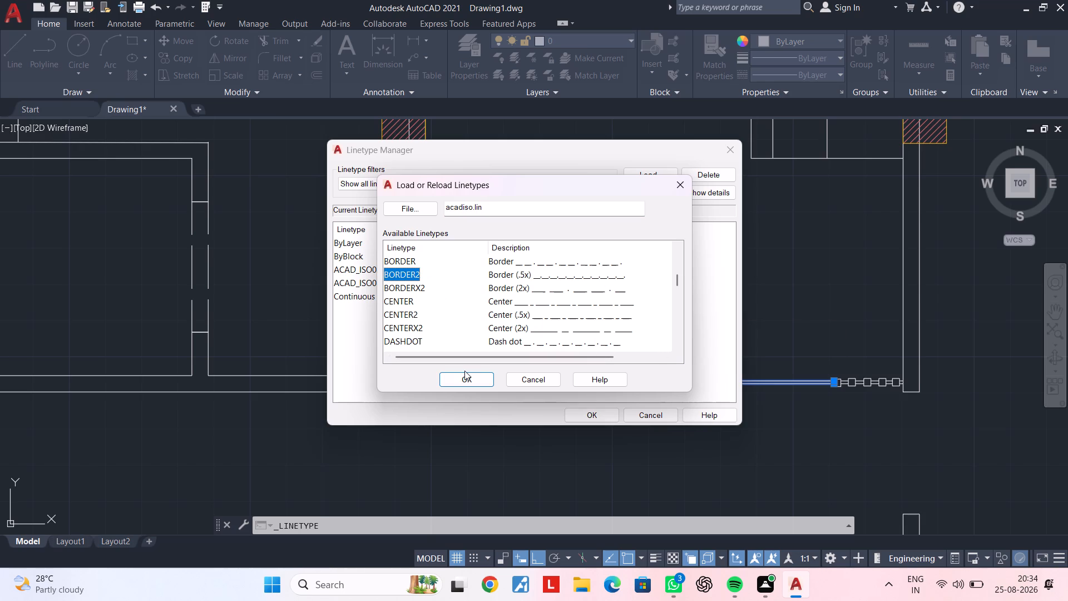
left_click(481, 380)
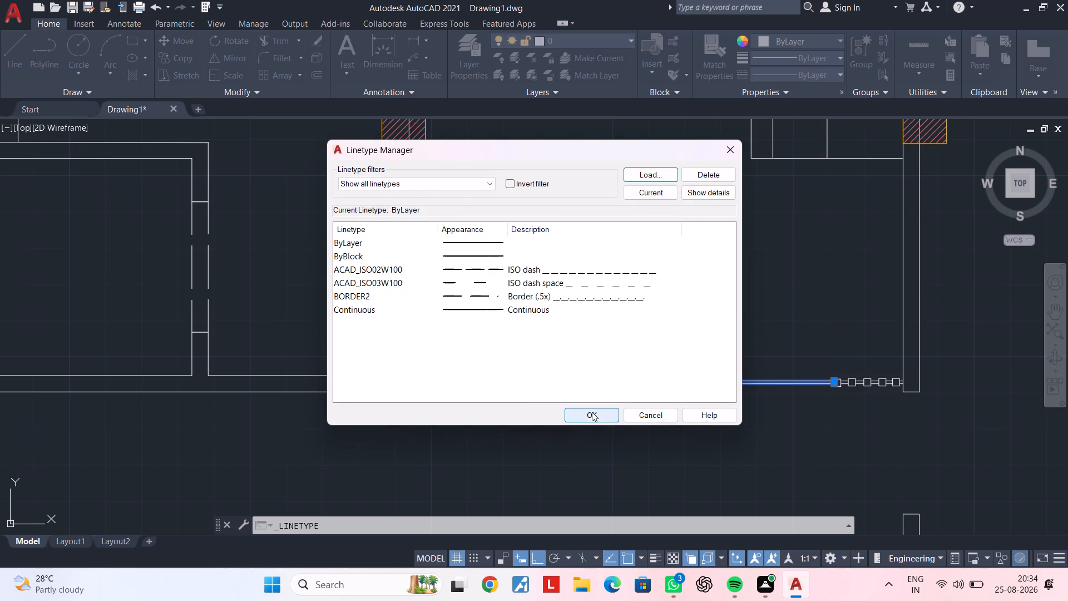
left_click(592, 412)
Apply the BORDER2 linetype to the two long partition lines west of the small squares.
left_click(806, 72)
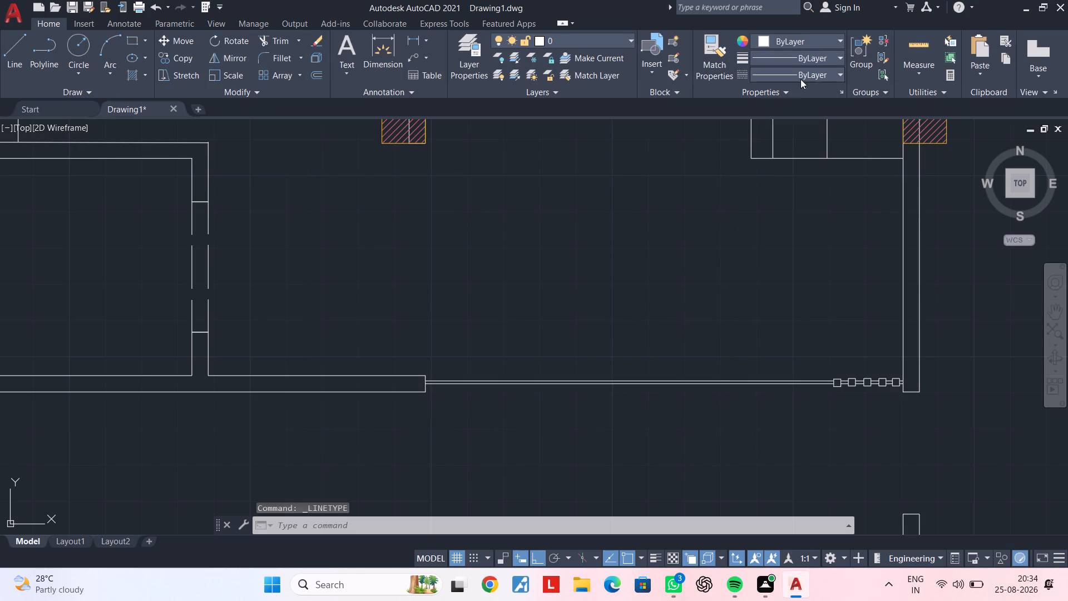
left_click(661, 411)
left_click(615, 346)
left_click(579, 402)
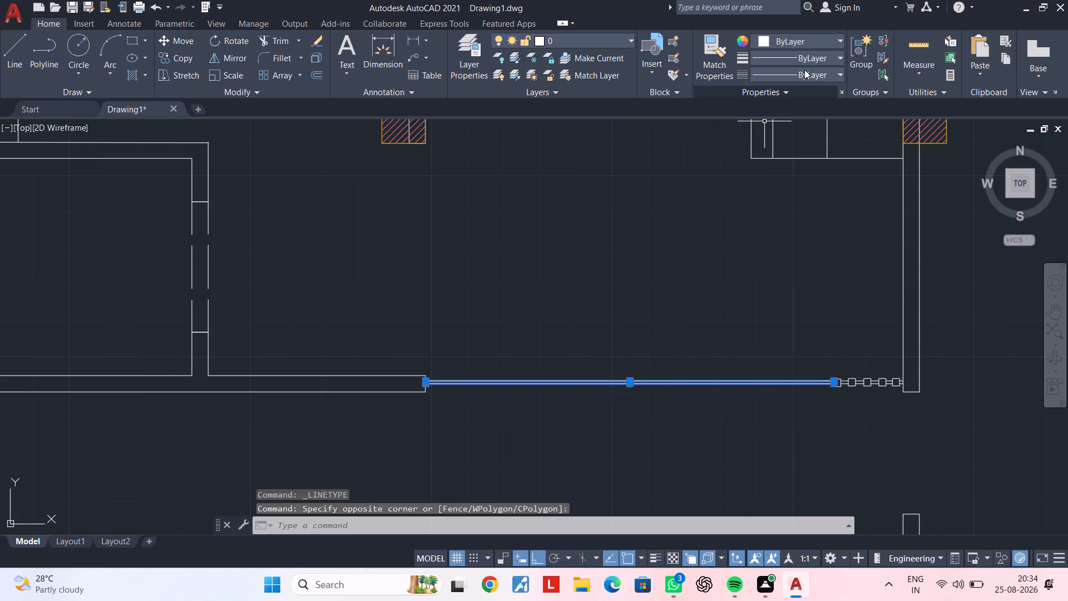
left_click(802, 76)
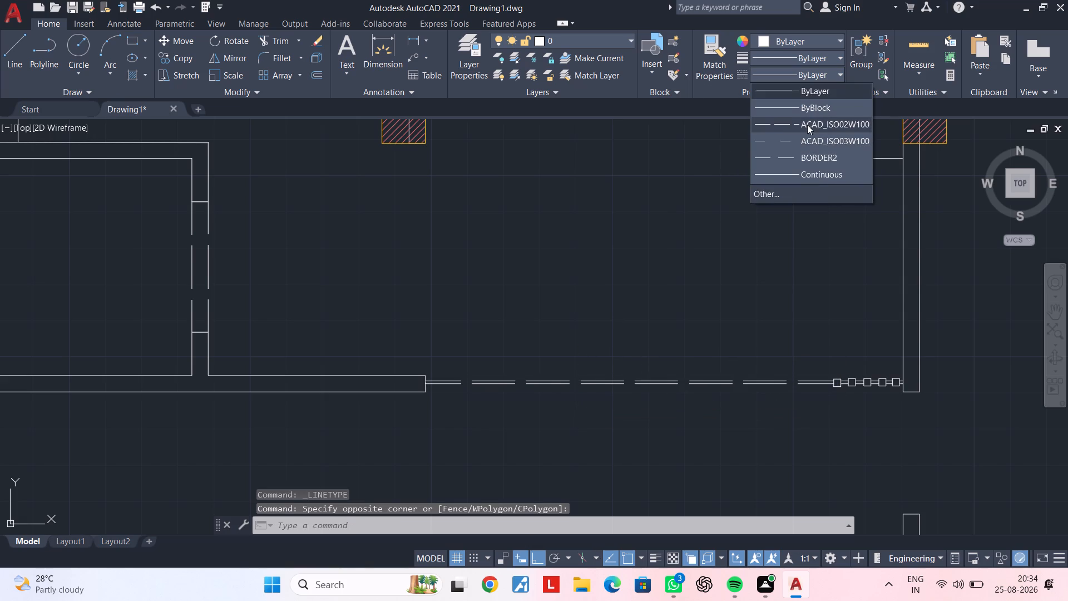
left_click(803, 155)
key("Escape")
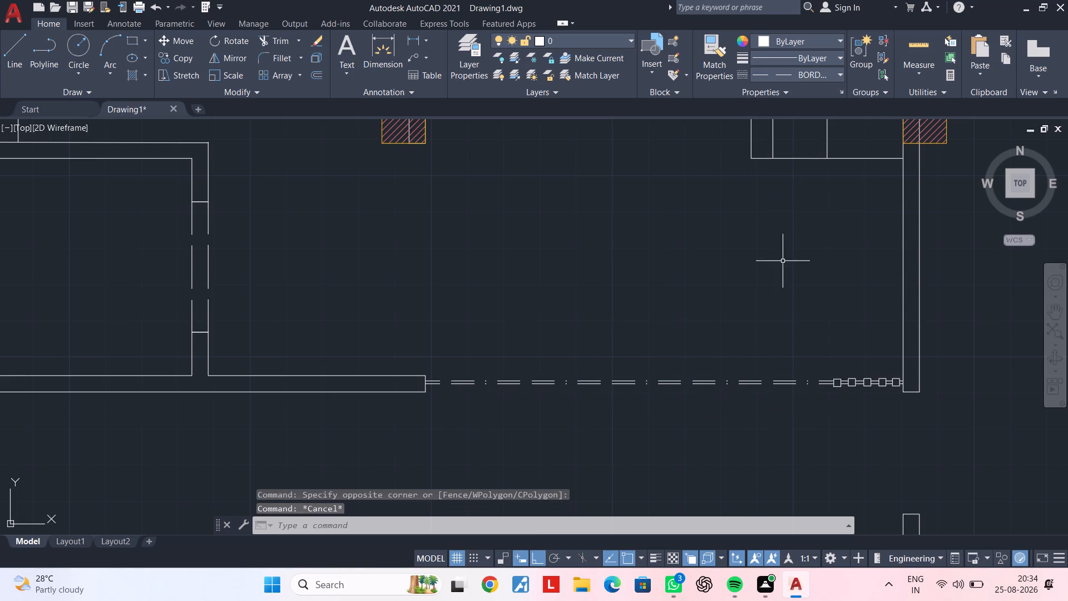
key("Escape")
Change the color of the two long dashed partition lines to light orange.
middle_click_drag(729, 341, 818, 317)
scroll(690, 362, "up", 2)
middle_click_drag(724, 375, 468, 366)
key("Escape")
scroll(566, 375, "down", 2)
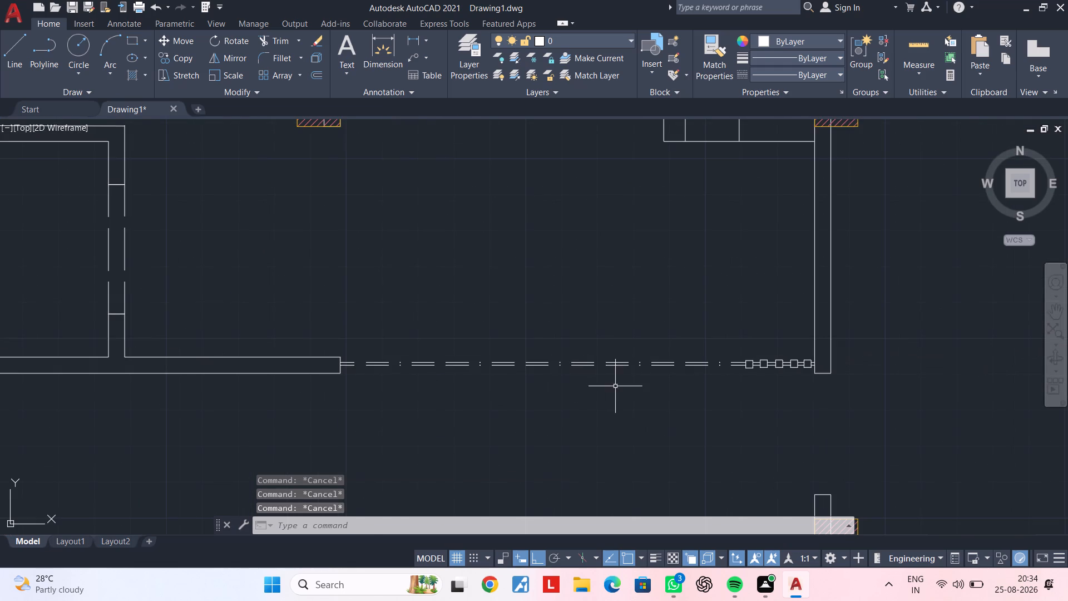
left_click(616, 396)
left_click(550, 333)
left_click(776, 36)
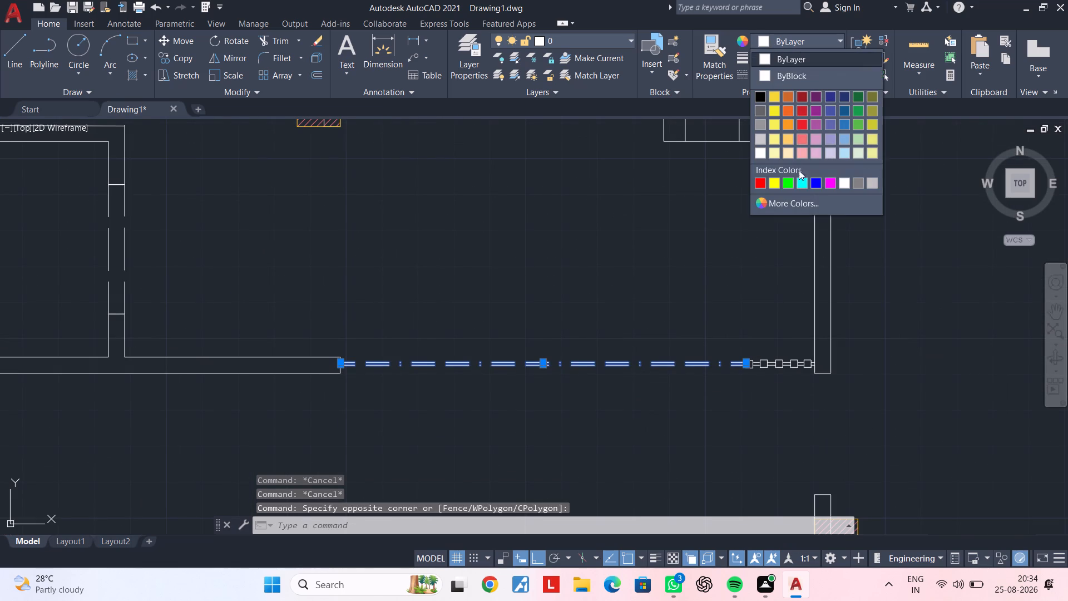
left_click(793, 141)
key("Escape")
key("Escape")
key("Escape")
key("Escape")
key("Escape")
Change the color of the five small square posts and the short lines linking them to light pink.
middle_click_drag(805, 359, 702, 358)
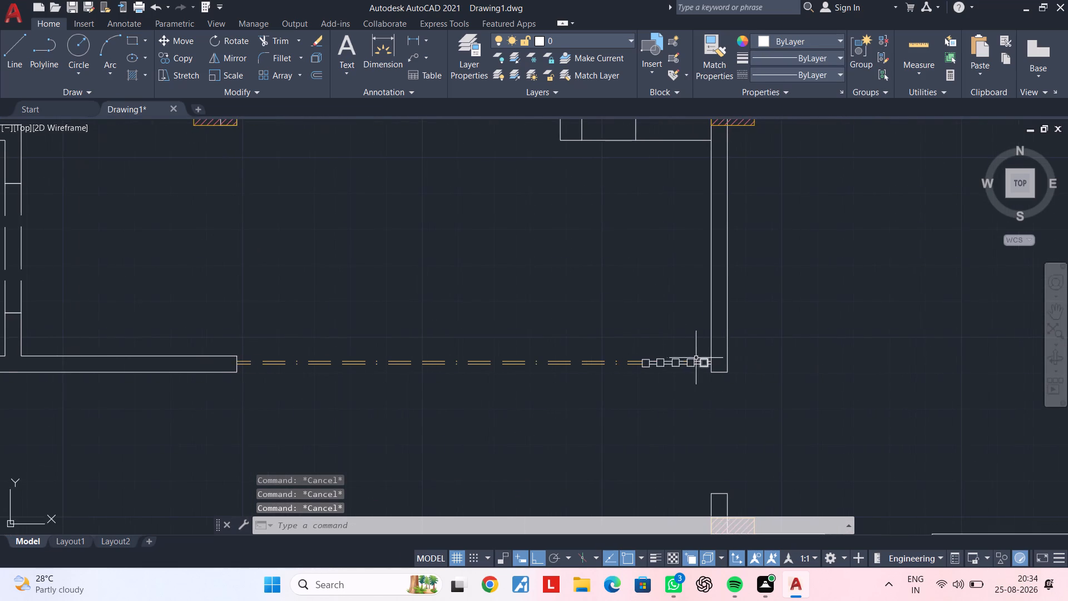
scroll(683, 349, "up", 2)
middle_click_drag(700, 367, 642, 293)
scroll(620, 310, "up", 1)
left_click(431, 257)
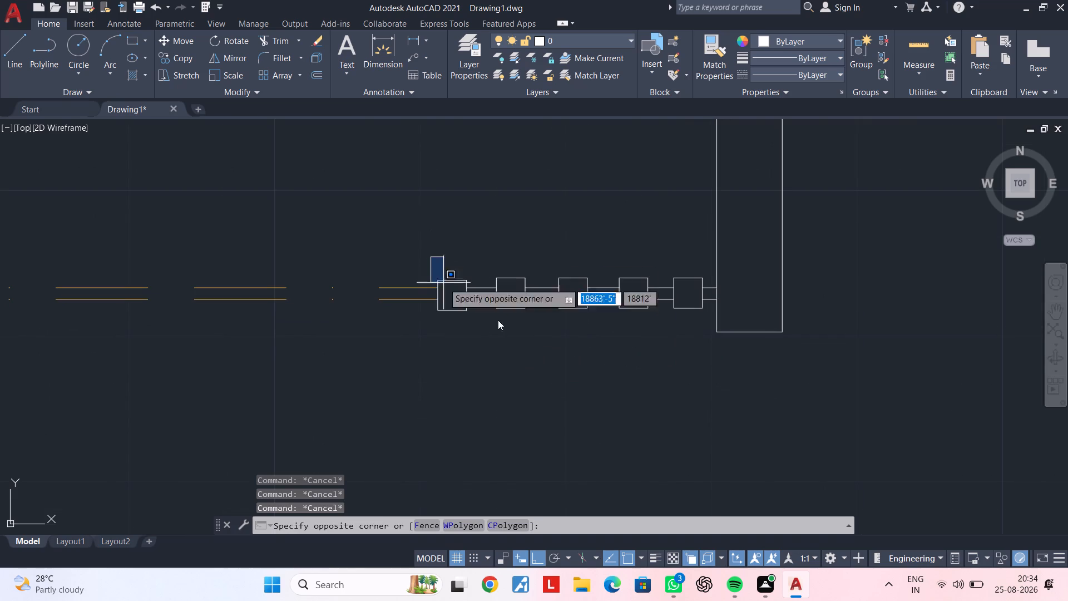
left_click(713, 338)
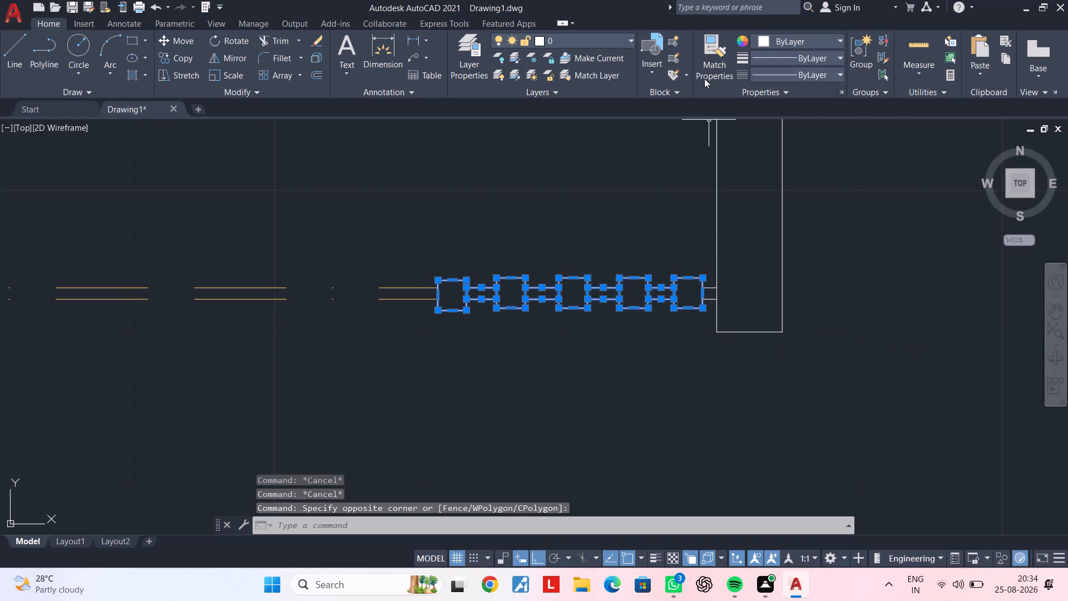
left_click(776, 43)
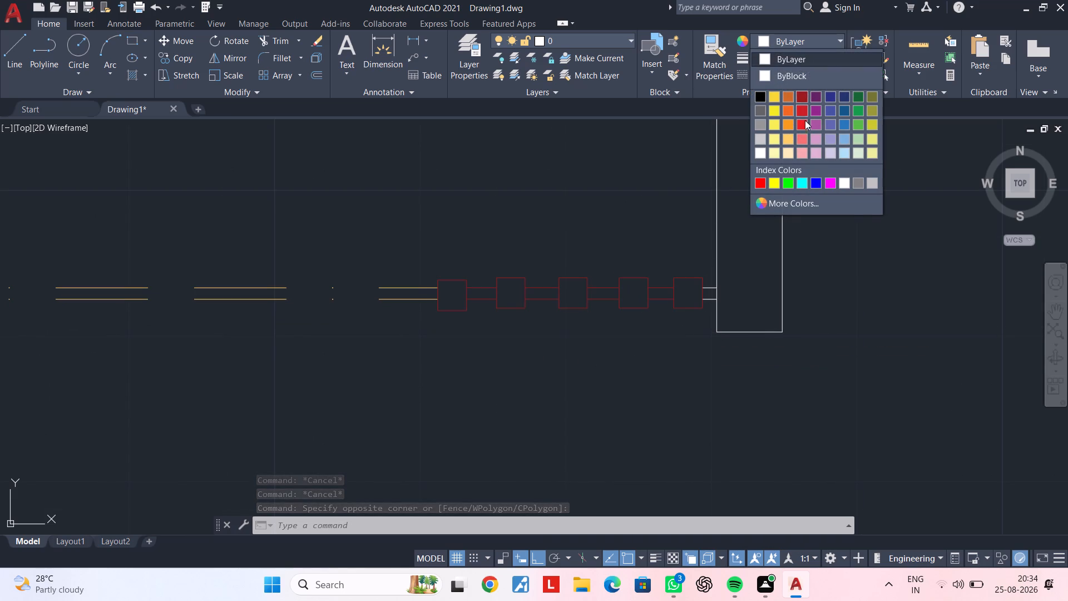
left_click(798, 153)
key("Escape")
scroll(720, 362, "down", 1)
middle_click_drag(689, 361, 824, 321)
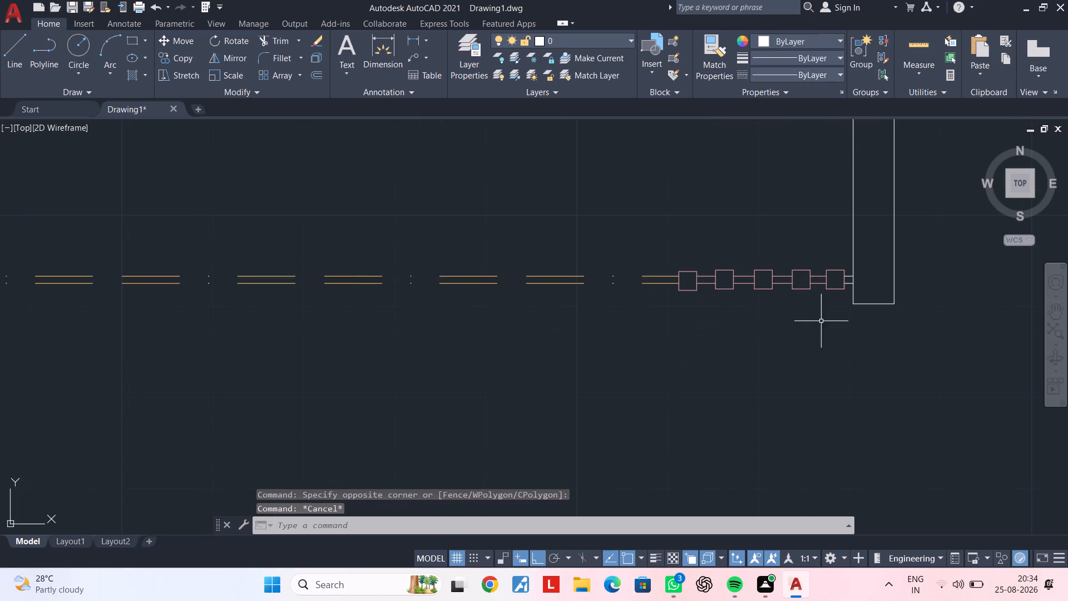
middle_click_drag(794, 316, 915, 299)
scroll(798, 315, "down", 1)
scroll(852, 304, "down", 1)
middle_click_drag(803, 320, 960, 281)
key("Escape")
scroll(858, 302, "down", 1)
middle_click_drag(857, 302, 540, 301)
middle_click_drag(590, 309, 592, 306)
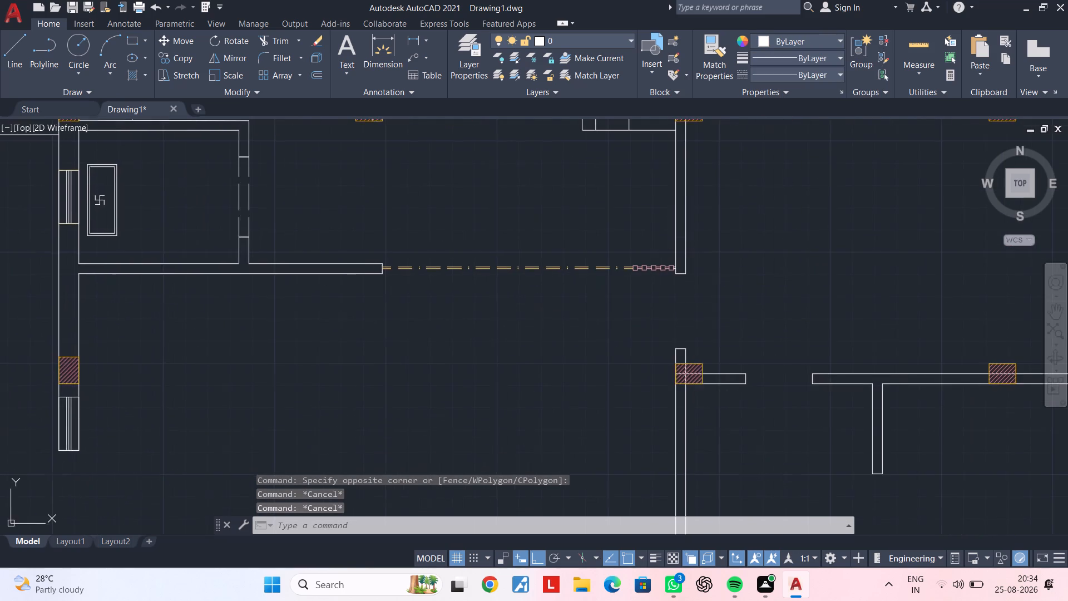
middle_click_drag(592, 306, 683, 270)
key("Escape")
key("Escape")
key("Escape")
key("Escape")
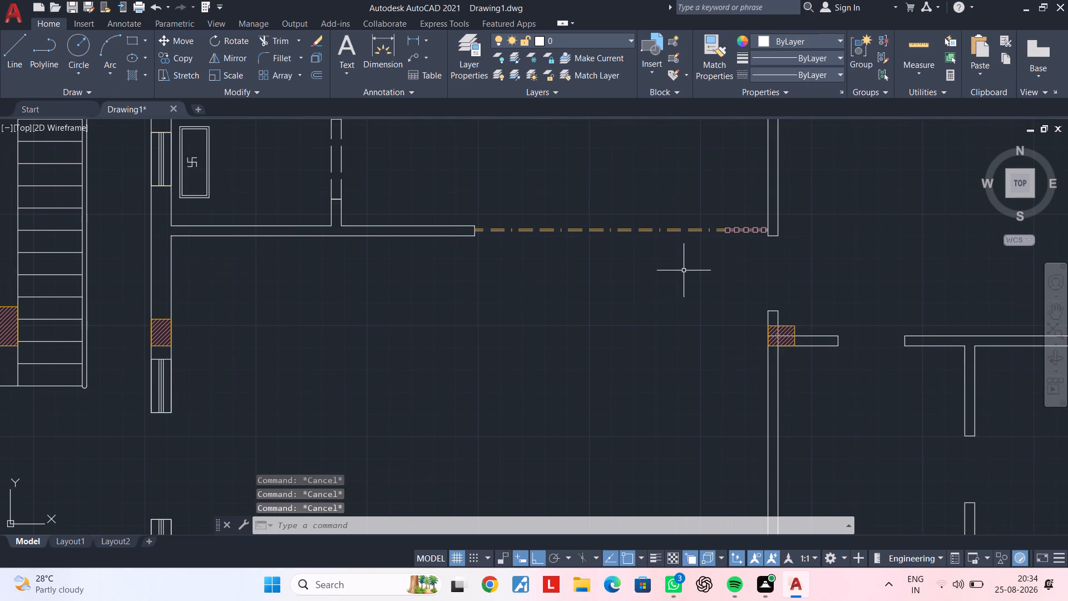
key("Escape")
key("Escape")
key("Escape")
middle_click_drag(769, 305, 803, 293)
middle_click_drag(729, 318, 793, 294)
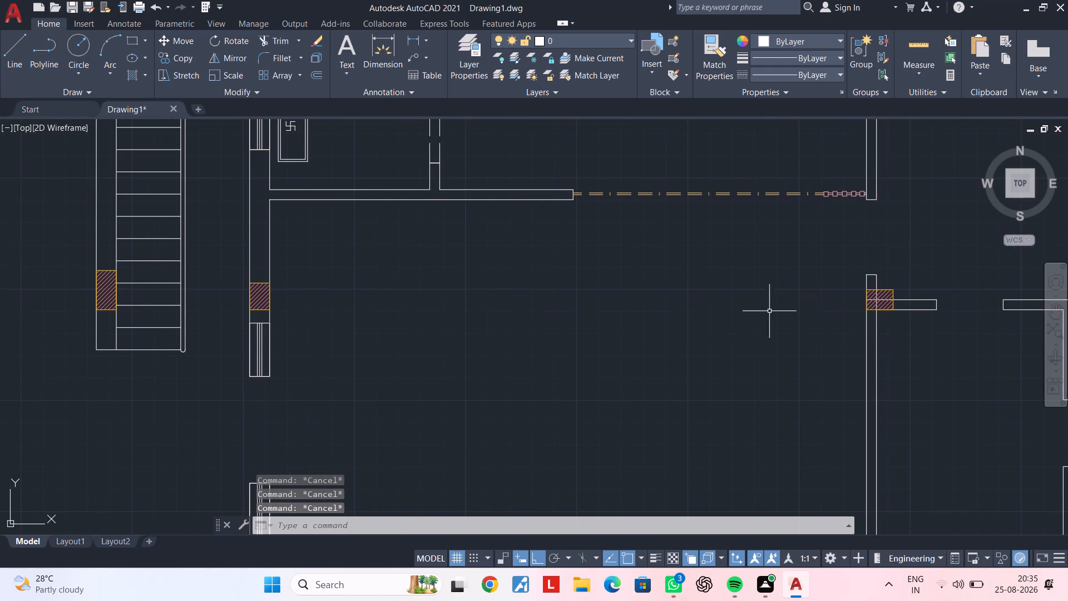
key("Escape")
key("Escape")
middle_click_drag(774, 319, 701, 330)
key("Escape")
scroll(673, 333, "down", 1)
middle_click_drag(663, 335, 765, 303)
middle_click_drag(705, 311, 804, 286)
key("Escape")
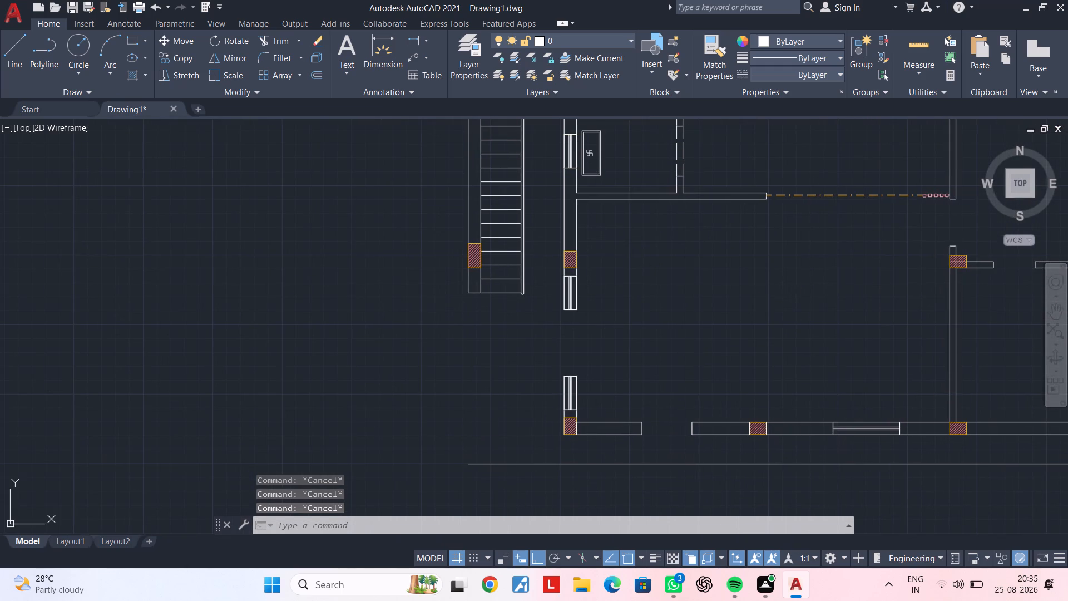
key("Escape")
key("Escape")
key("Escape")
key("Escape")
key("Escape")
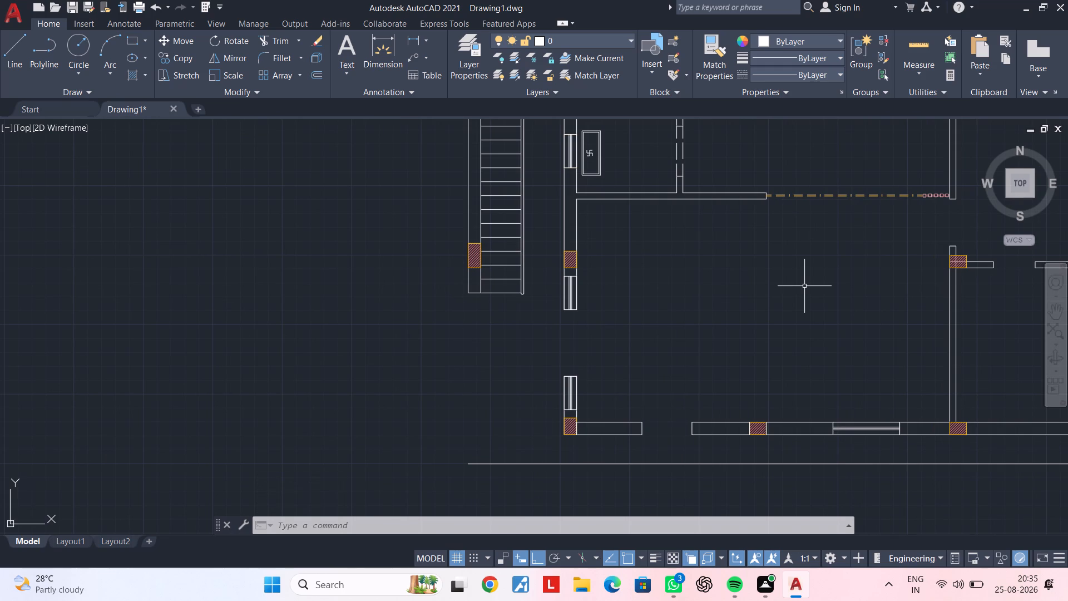
Offset the inner face line of the west wall 2' eastward into the small room south of the large east room.
scroll(812, 279, "down", 2)
middle_click_drag(831, 291, 587, 251)
scroll(689, 269, "up", 2)
middle_click_drag(573, 273, 597, 264)
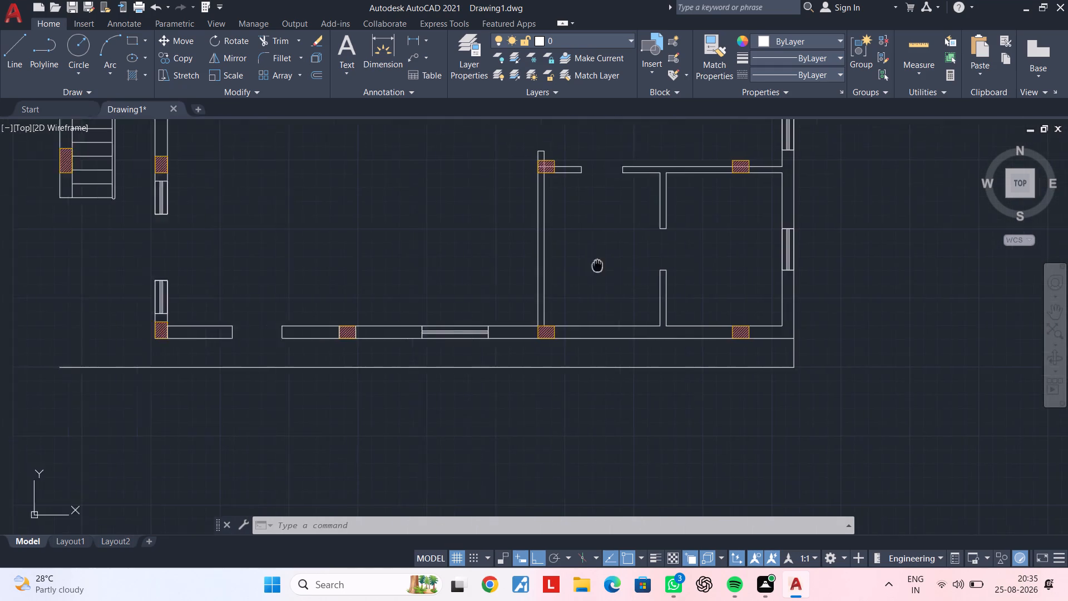
middle_click_drag(597, 264, 669, 260)
scroll(618, 189, "up", 2)
middle_click_drag(659, 202, 575, 259)
key("Escape")
key("Escape")
middle_click(605, 259)
key("Escape")
key("Escape")
key("Escape")
key("Escape")
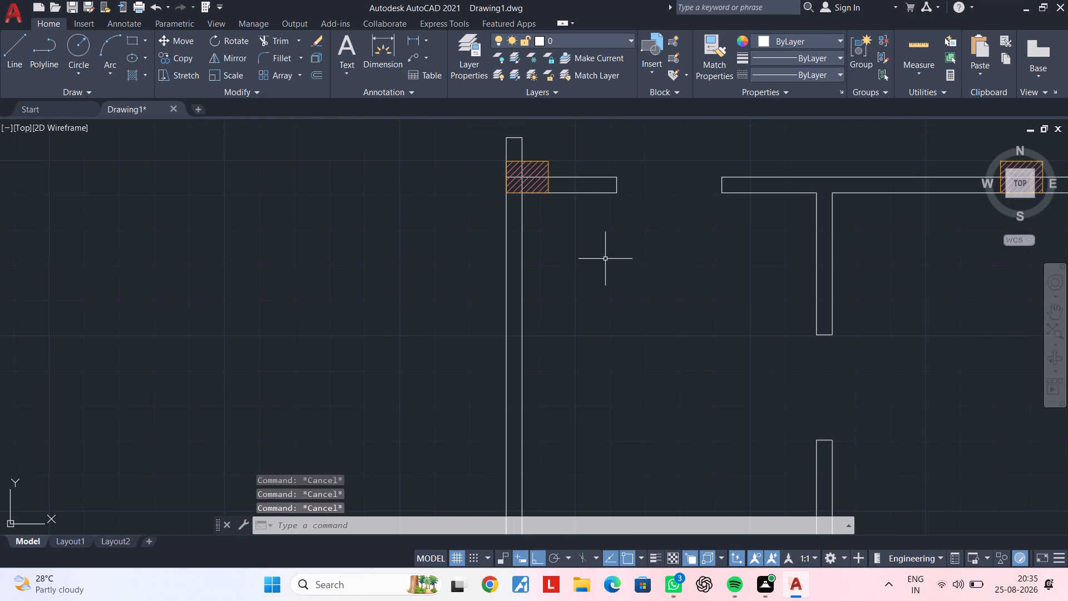
key("Escape")
key("Escape")
key("Escape")
key("Escape")
type("of 2'")
key("Return")
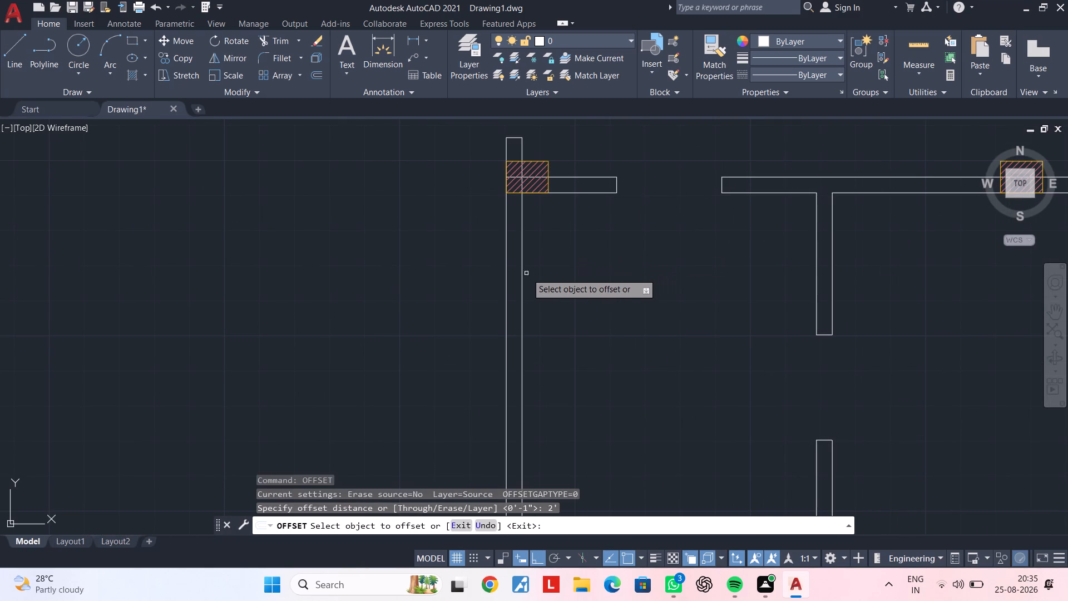
left_click(523, 256)
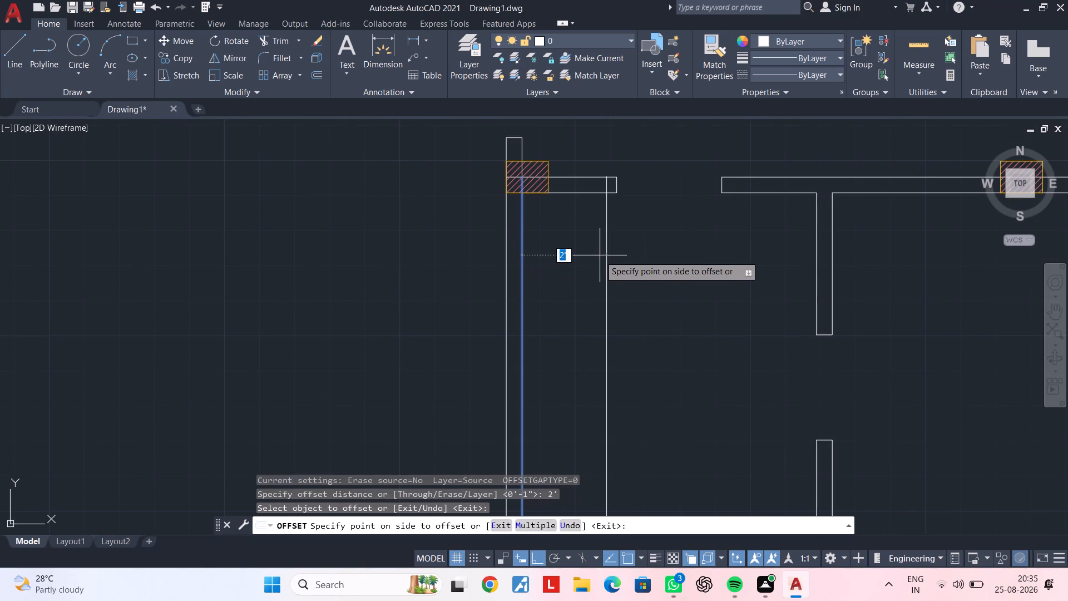
left_click(600, 255)
key("Escape")
Trim the new offset line where it crosses the short north wall stub beside the doorway.
middle_click_drag(667, 249, 641, 258)
key("Escape")
key("Escape")
key("t")
type("r")
key("space")
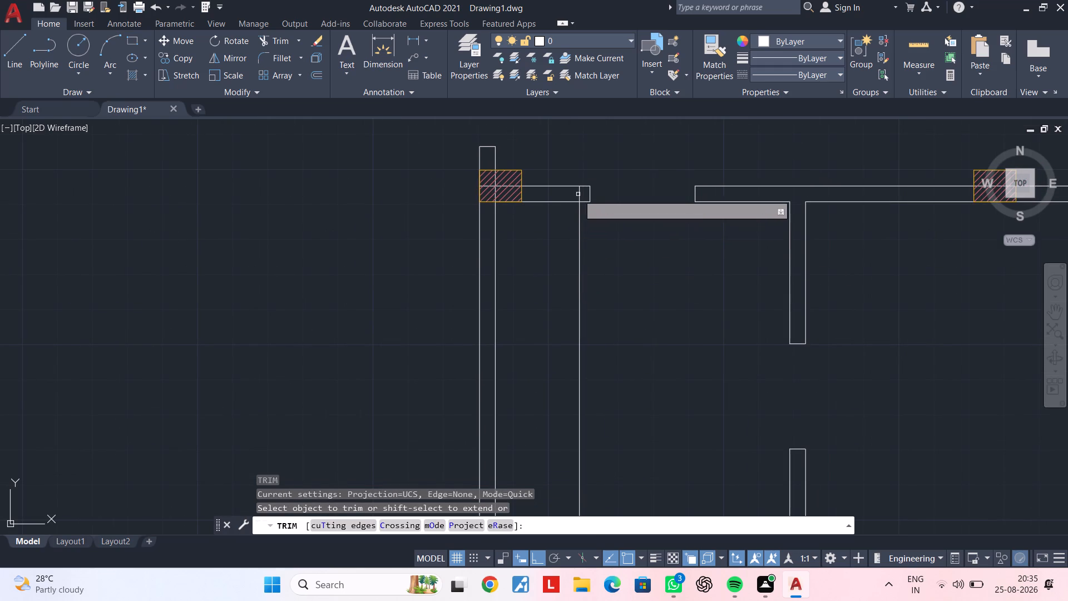
left_click(578, 194)
middle_click_drag(635, 282, 640, 247)
middle_click_drag(648, 342, 627, 166)
scroll(650, 261, "down", 1)
middle_click_drag(649, 262, 661, 257)
key("Escape")
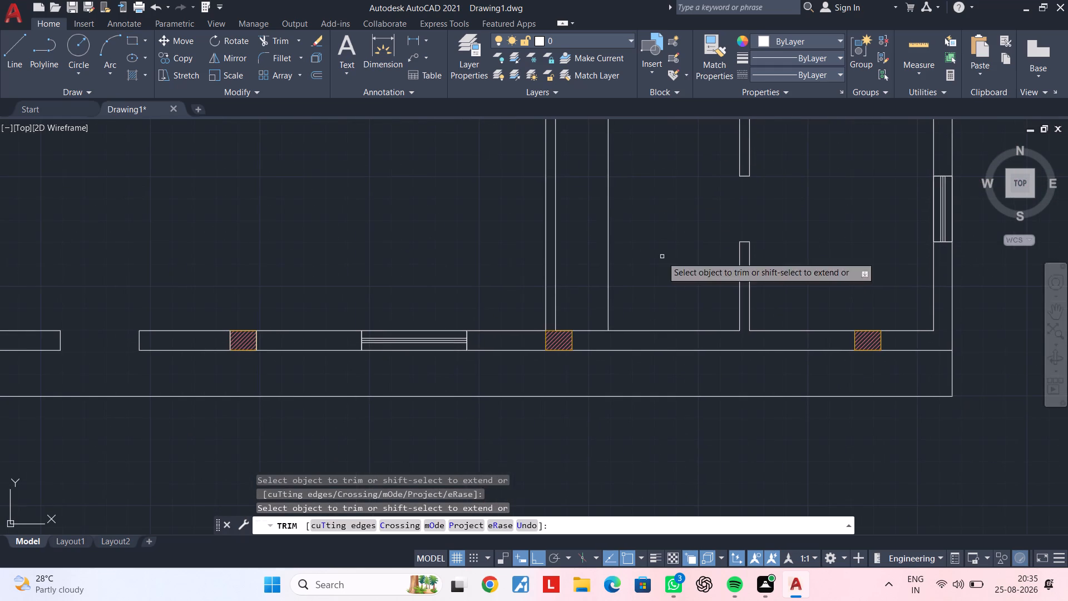
key("Escape")
key("Escape")
Offset the inner face line of the small room's south wall 2' northward.
type("of")
key("space")
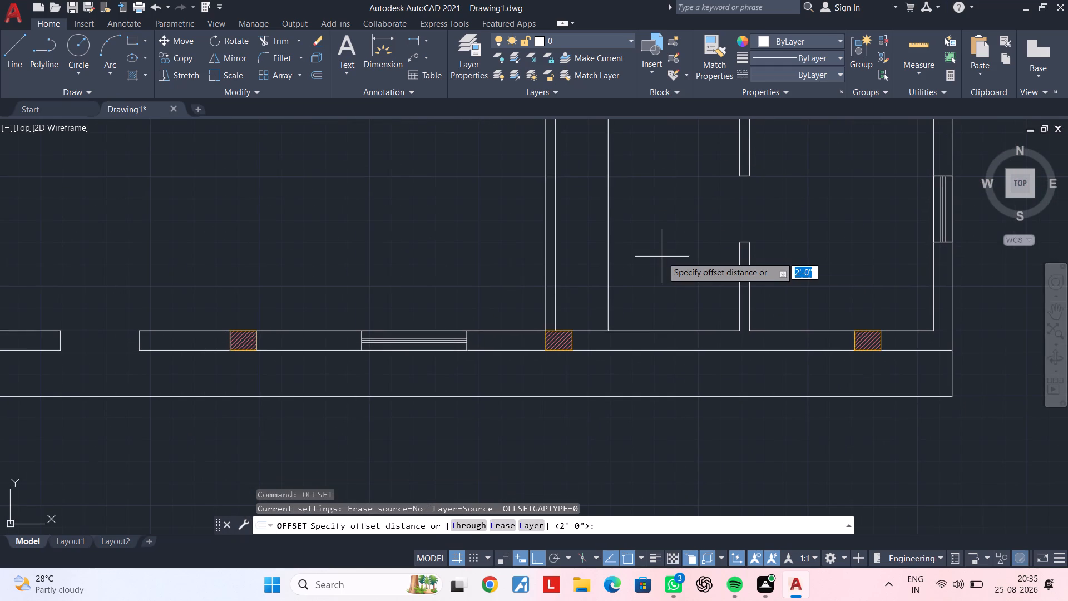
type("2'")
key("Return")
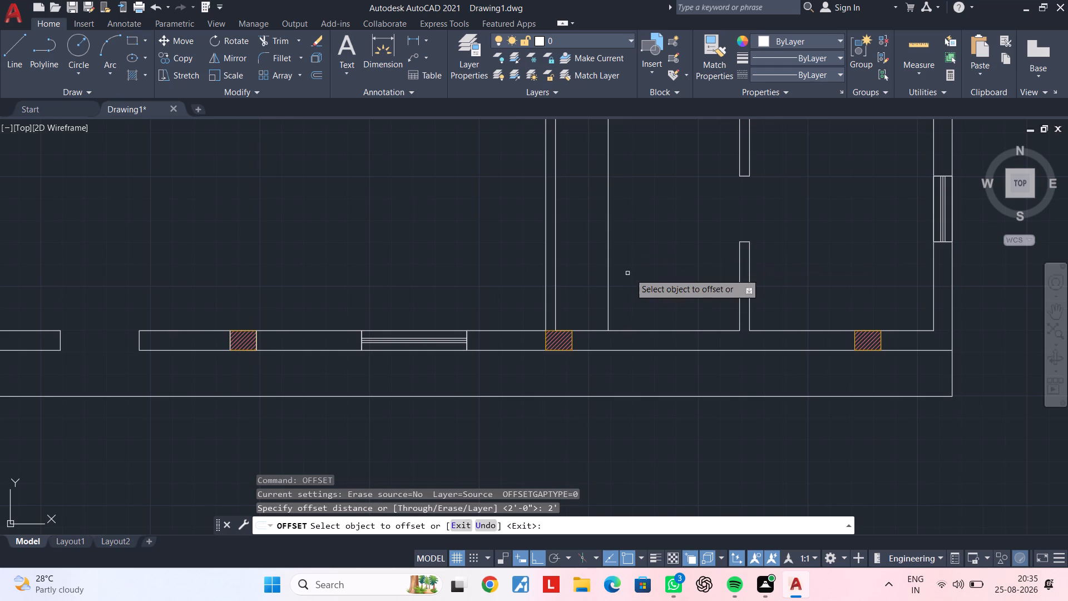
left_click(686, 330)
left_click(683, 302)
key("Escape")
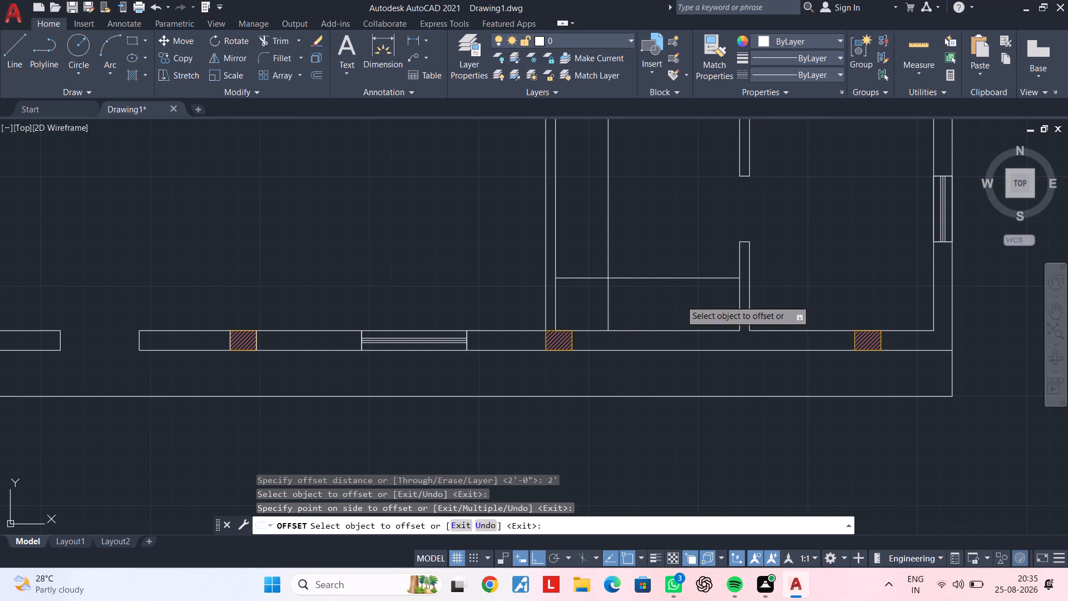
key("Escape")
Trim the two offset lines past their intersection to form an L-shaped outline along the west and south walls.
type("tr")
key("space")
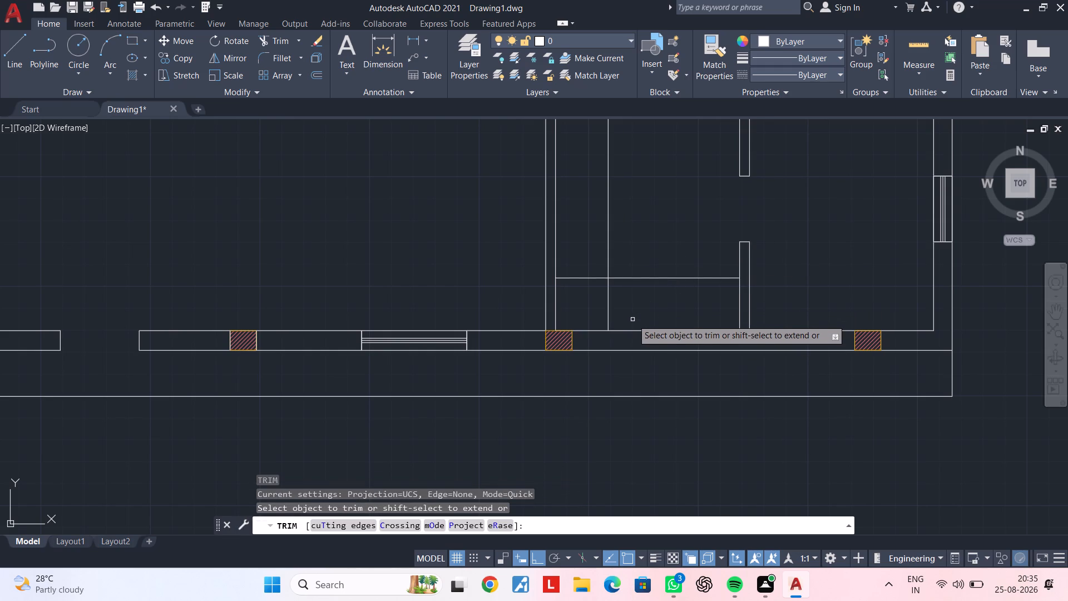
left_click(630, 312)
left_click(580, 273)
scroll(585, 276, "down", 2)
middle_click_drag(587, 279, 525, 316)
key("Escape")
key("Escape")
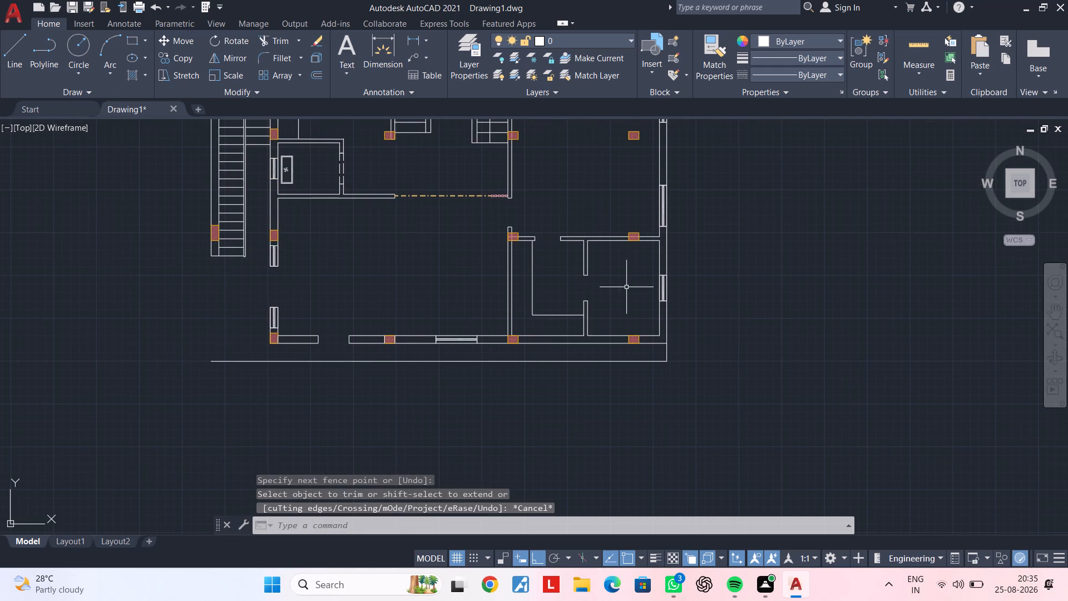
key("Escape")
key("Escape")
key("Escape")
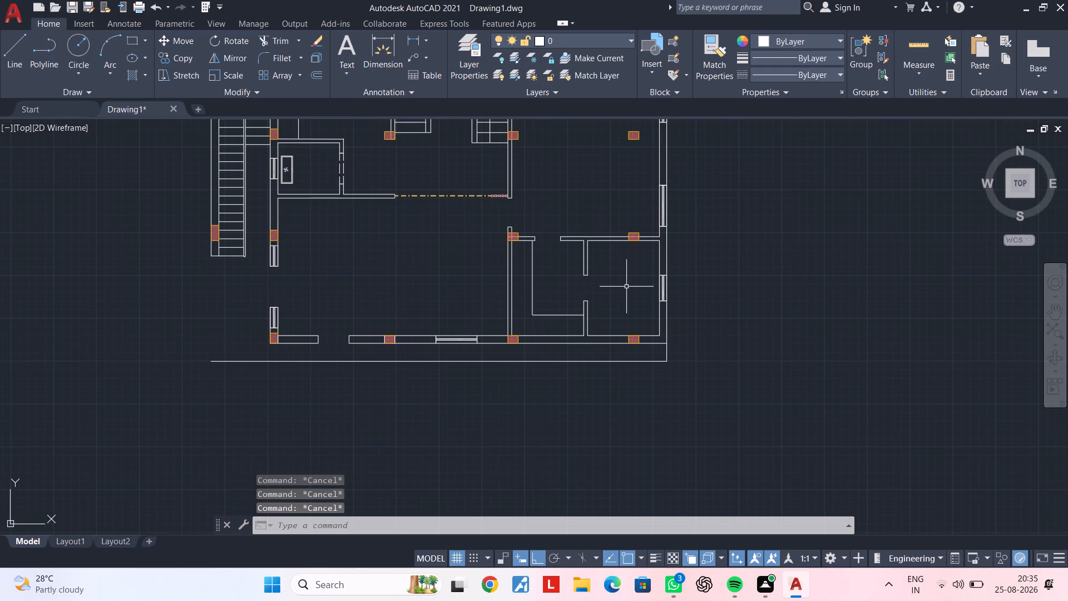
key("Escape")
Examine the whole floor plan, from the small southeast room's L-shaped outline to the area south of the outer west staircase.
middle_click_drag(612, 287, 617, 309)
scroll(527, 298, "up", 2)
middle_click_drag(563, 304, 621, 276)
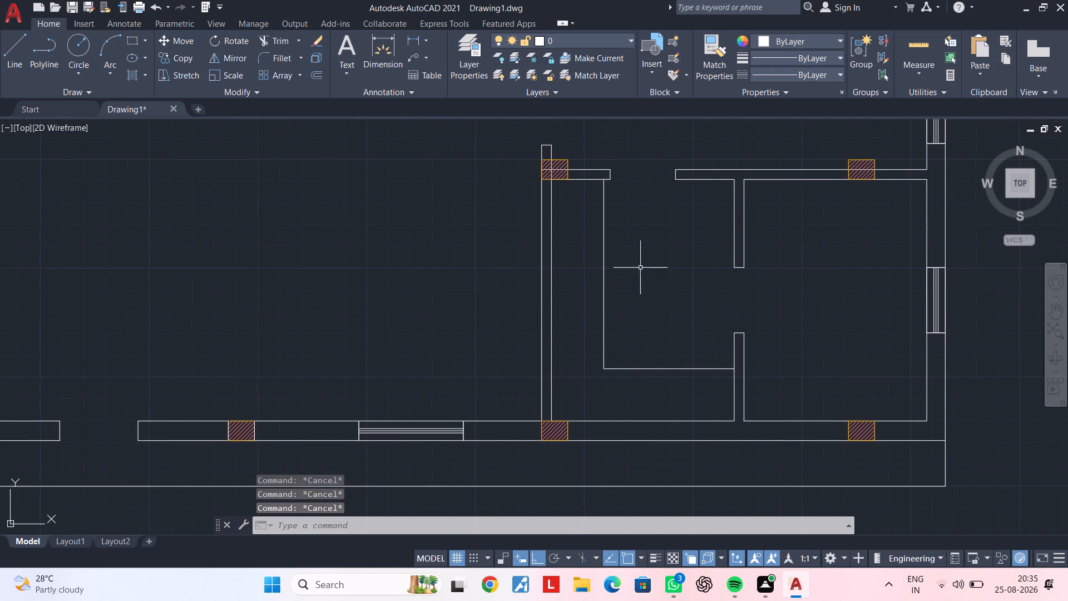
scroll(644, 267, "down", 1)
middle_click_drag(645, 267, 574, 321)
key("Escape")
key("Escape")
key("Escape")
key("Escape")
middle_click_drag(560, 327, 606, 306)
key("Escape")
middle_click_drag(636, 305, 636, 306)
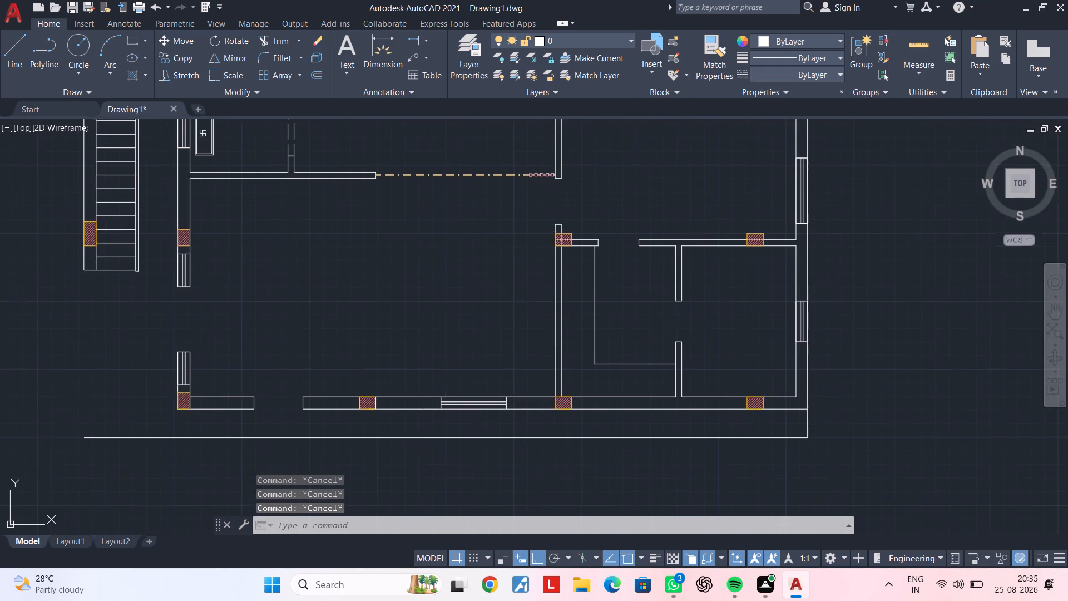
middle_click_drag(636, 306, 555, 367)
key("Escape")
key("Escape")
middle_click_drag(620, 229, 571, 337)
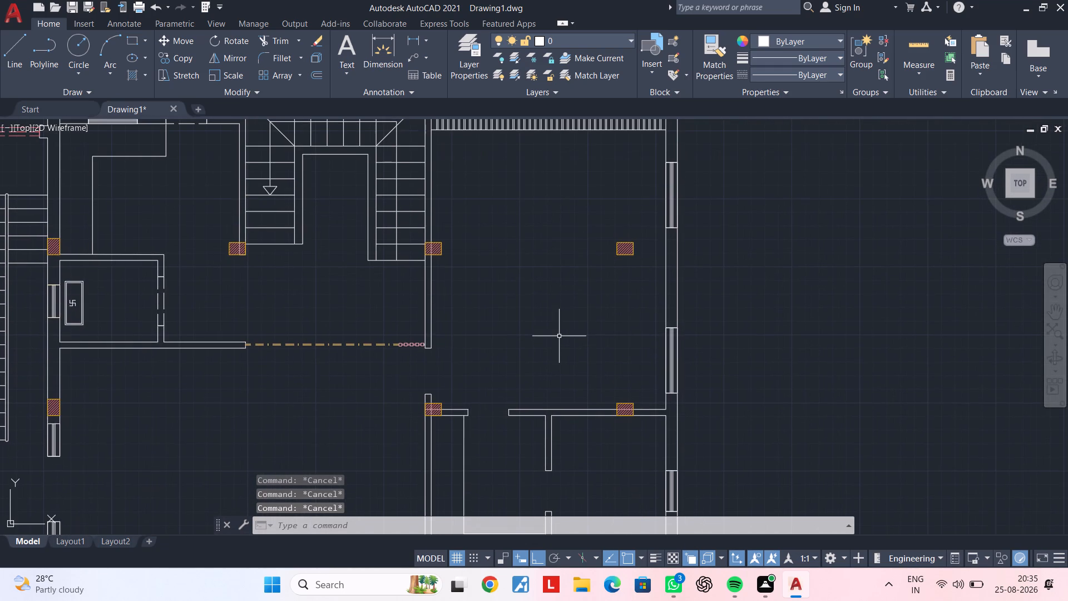
key("Escape")
scroll(743, 385, "down", 1)
middle_click_drag(759, 362, 811, 306)
middle_click_drag(572, 344, 720, 312)
middle_click_drag(624, 329, 568, 362)
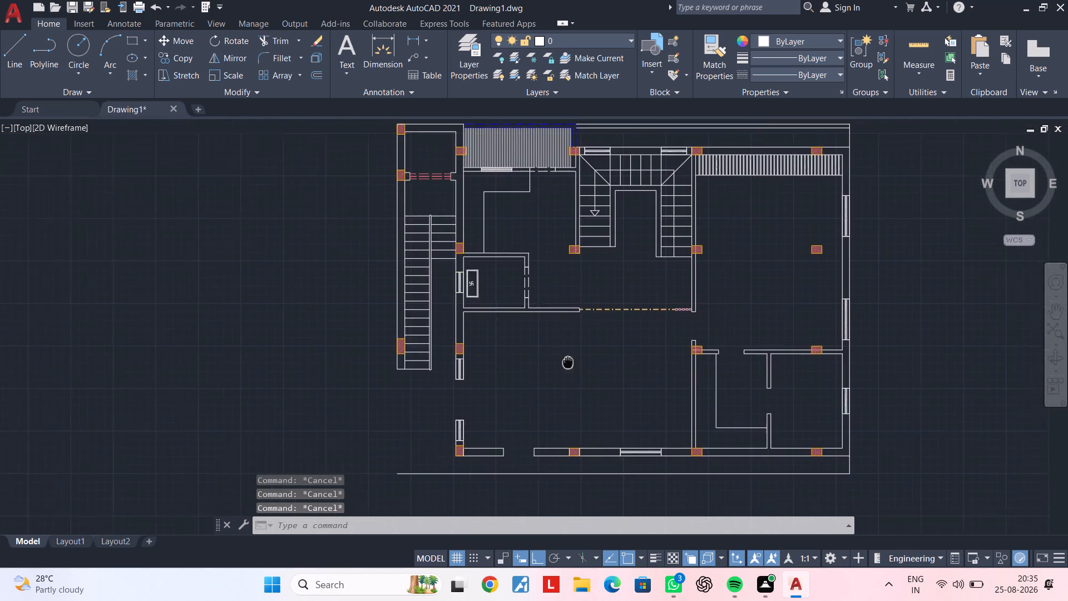
middle_click_drag(568, 362, 561, 319)
middle_click_drag(557, 335, 618, 319)
scroll(618, 319, "down", 1)
middle_click_drag(619, 323, 619, 348)
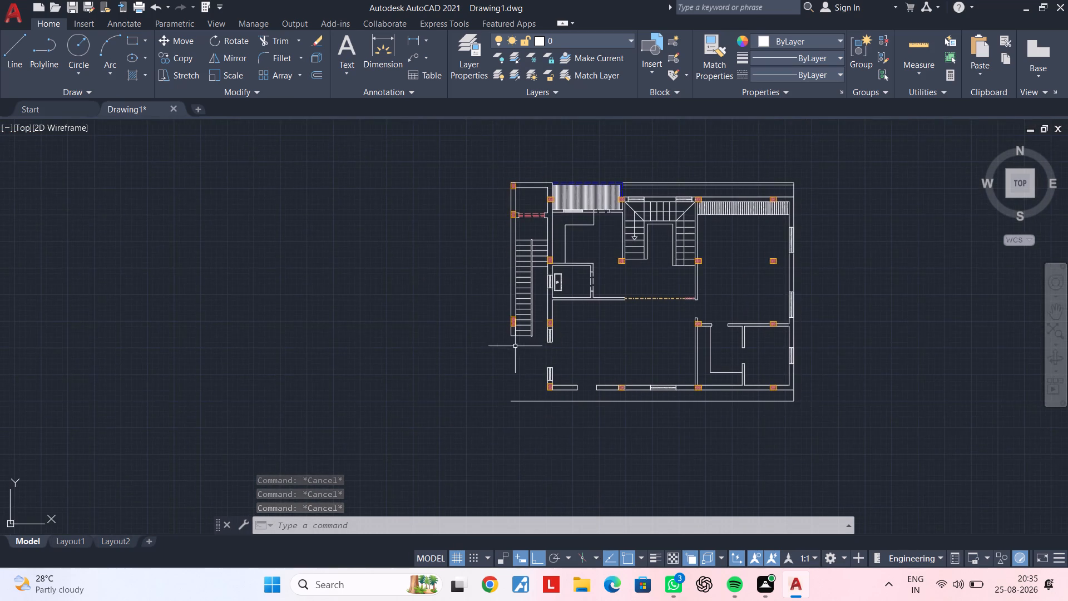
scroll(510, 344, "up", 3)
middle_click_drag(508, 364, 526, 329)
key("Escape")
key("Escape")
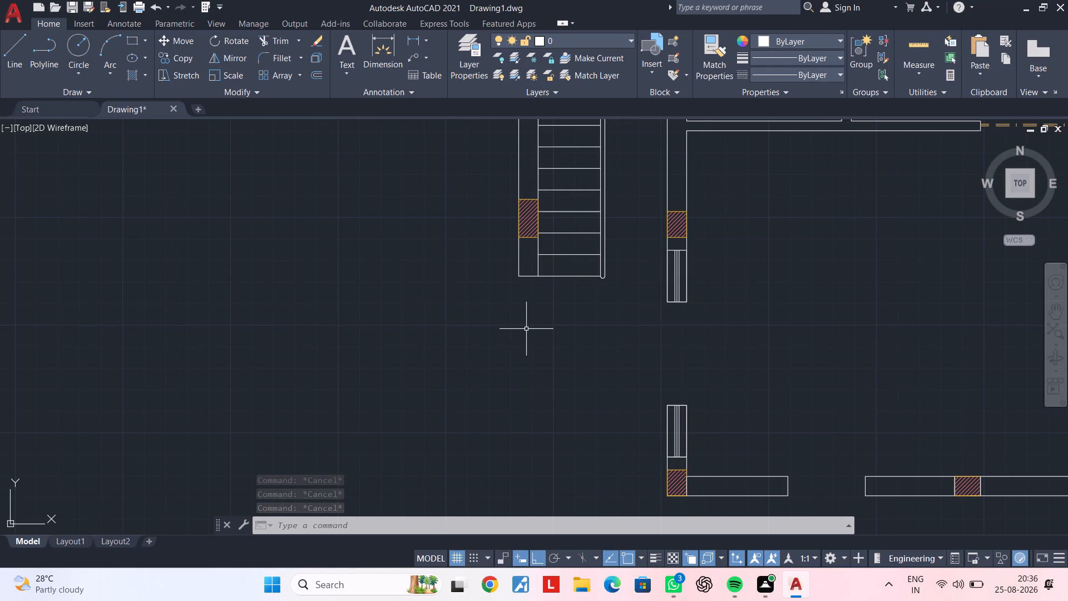
key("Escape")
key("Escape")
key("Escape")
key("Escape")
Trim the east vertical line segment between the outer south wall's corner and the long line south of the building.
scroll(792, 413, "down", 2)
middle_click_drag(795, 407, 456, 299)
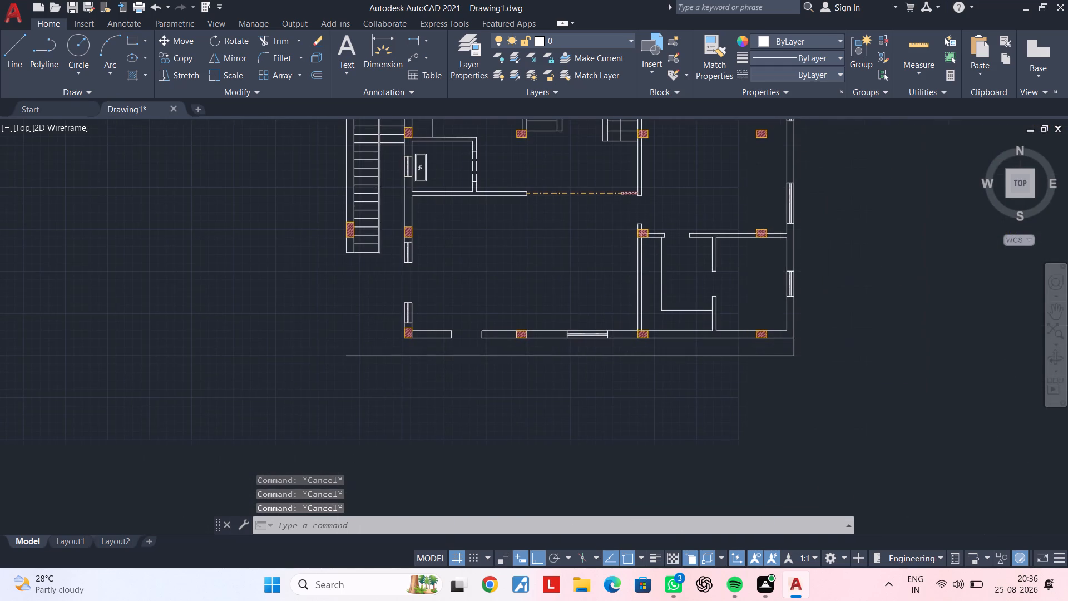
scroll(822, 356, "up", 3)
middle_click_drag(718, 347, 765, 342)
scroll(765, 342, "up", 1)
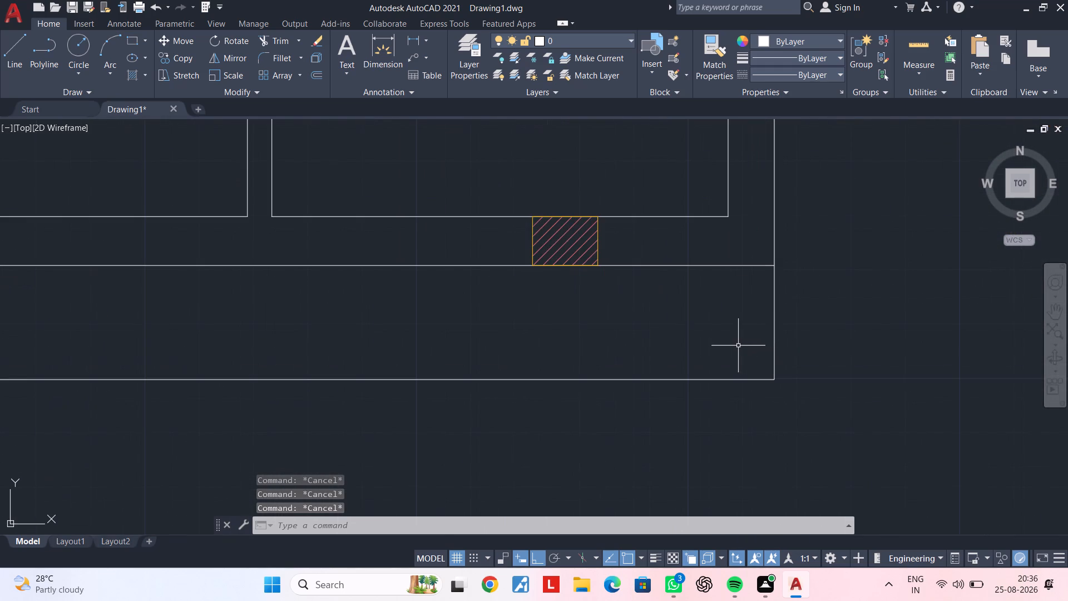
middle_click_drag(738, 346, 778, 349)
key("Escape")
key("Escape")
left_click(817, 332)
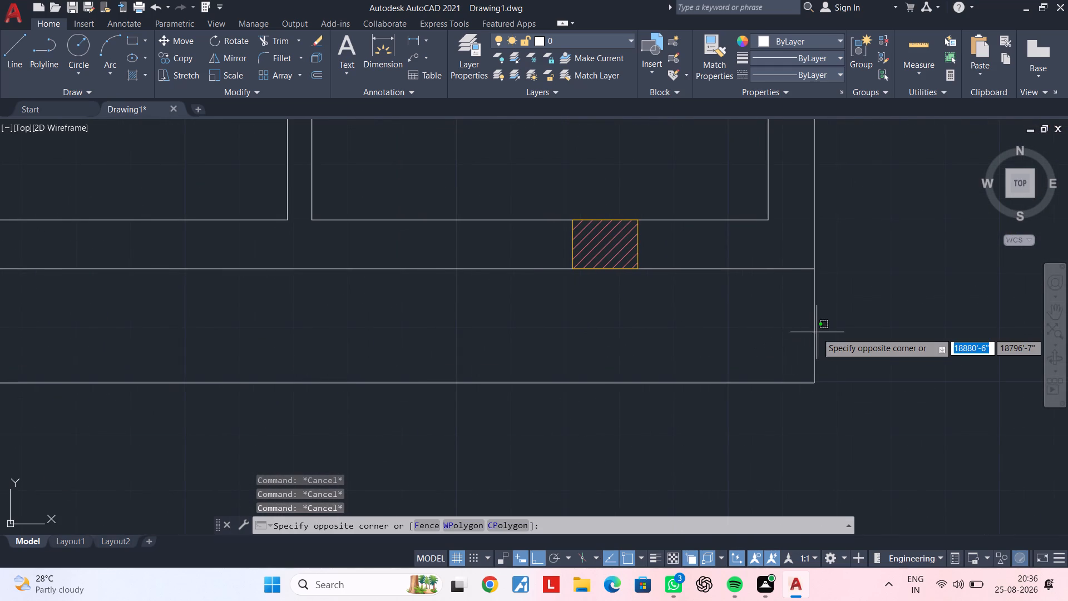
key("Escape")
key("Escape")
type("tr")
key("space")
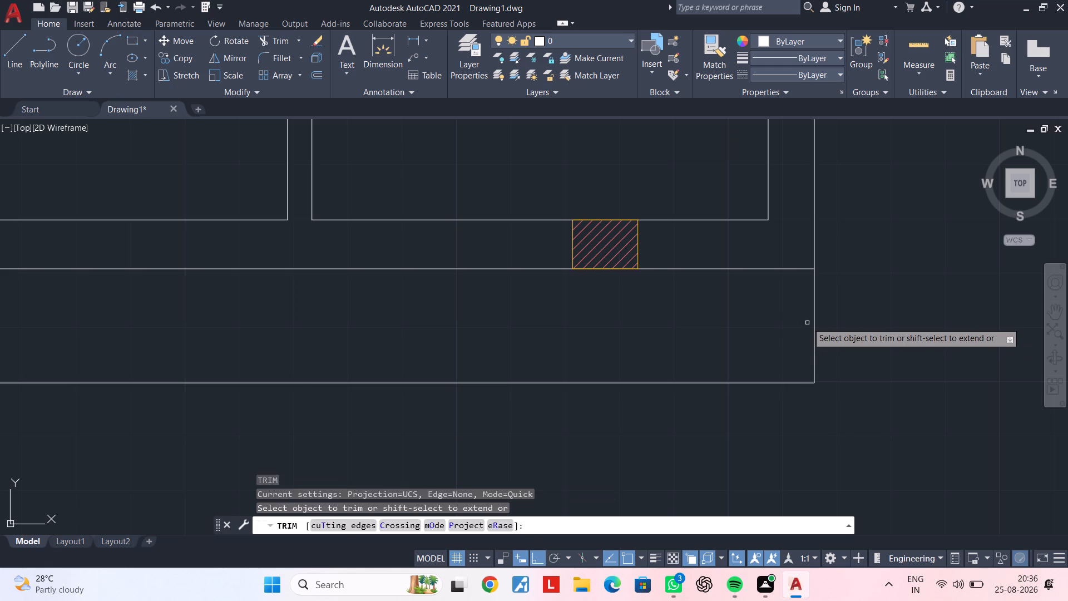
left_click(814, 316)
key("Escape")
key("space")
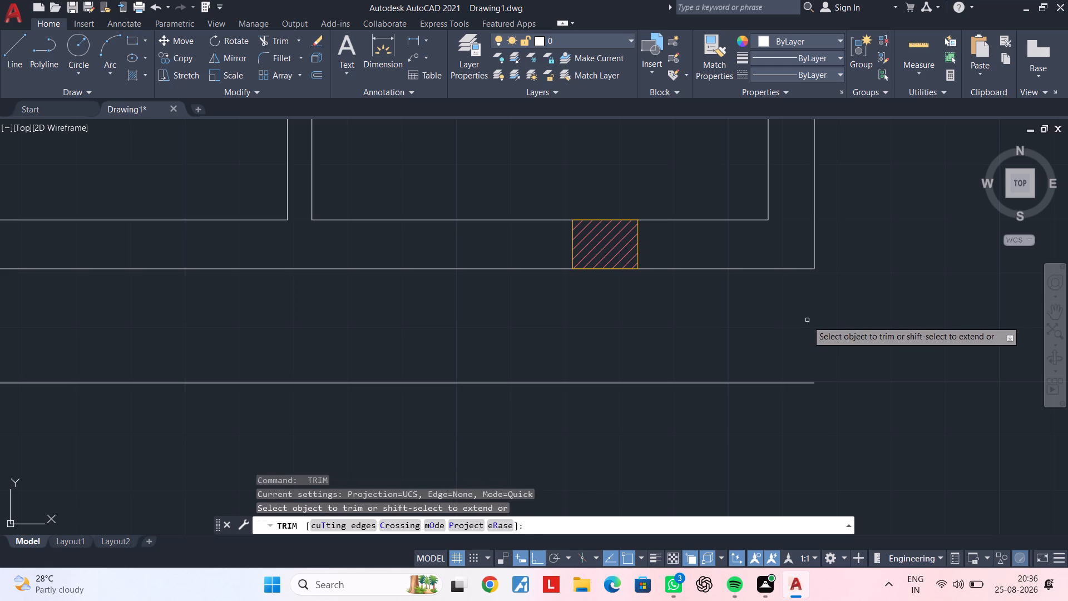
Draw a vertical line from the outer south wall's southeast corner to the east end of the long line south of the building.
key("Escape")
key("Escape")
type("l")
key("space")
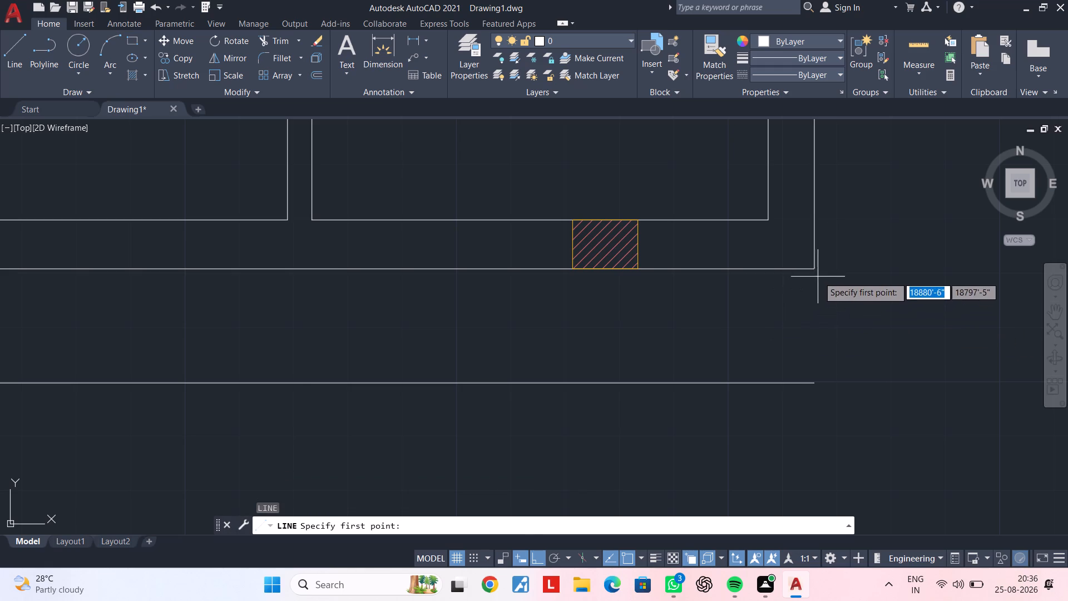
left_click(817, 270)
left_click(818, 382)
key("Escape")
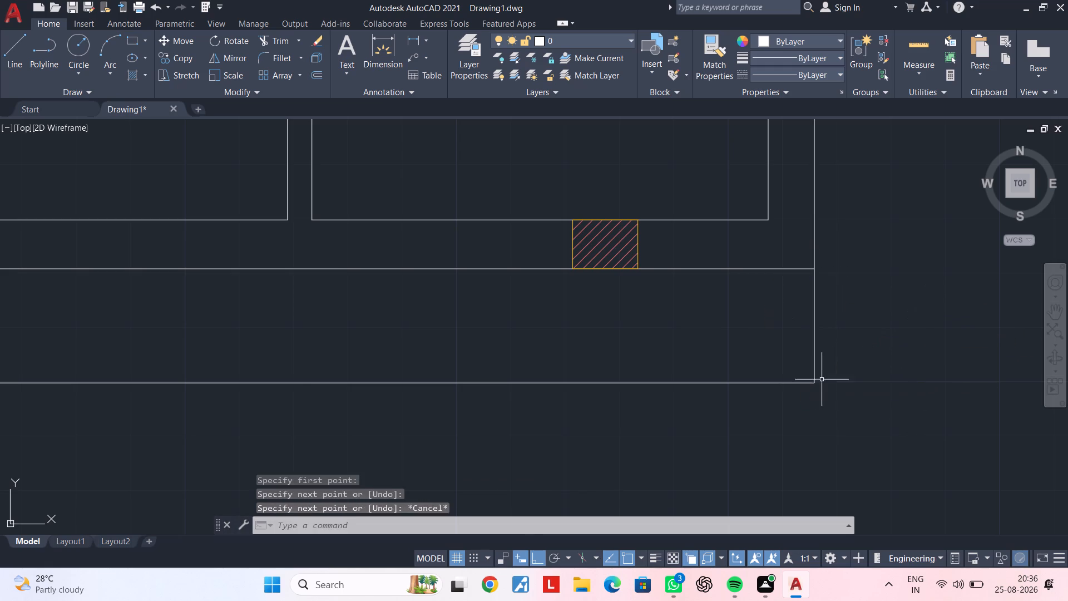
key("Escape")
key("Escape")
Offset the new short east line inward (west) and the long south line inward (north) by 4.5".
middle_click_drag(756, 348, 794, 342)
key("Escape")
key("Escape")
key("Escape")
type("of")
key("space")
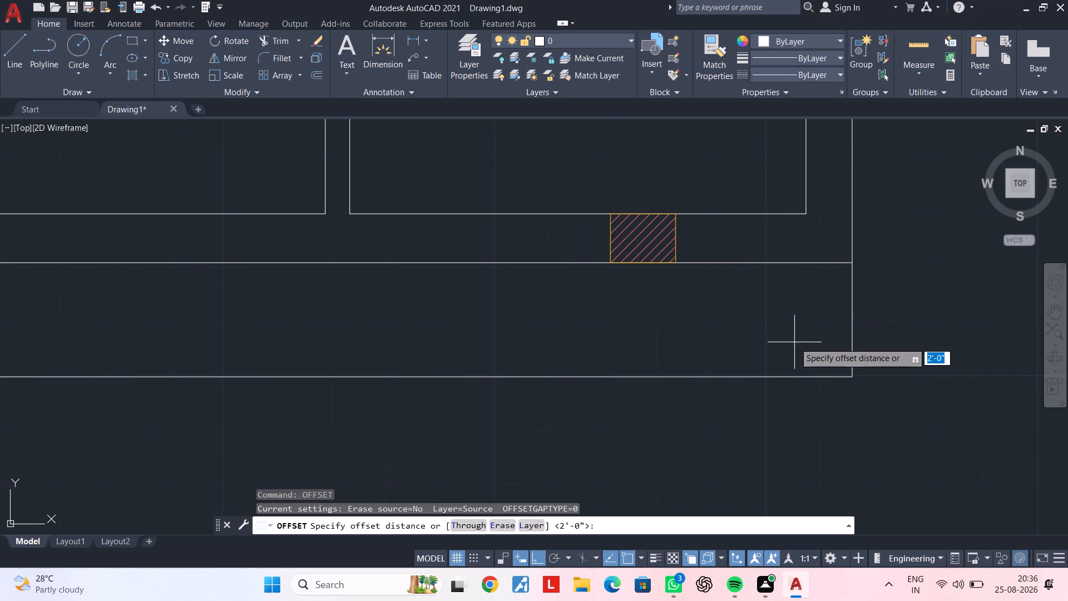
type("4.5\"")
key("Return")
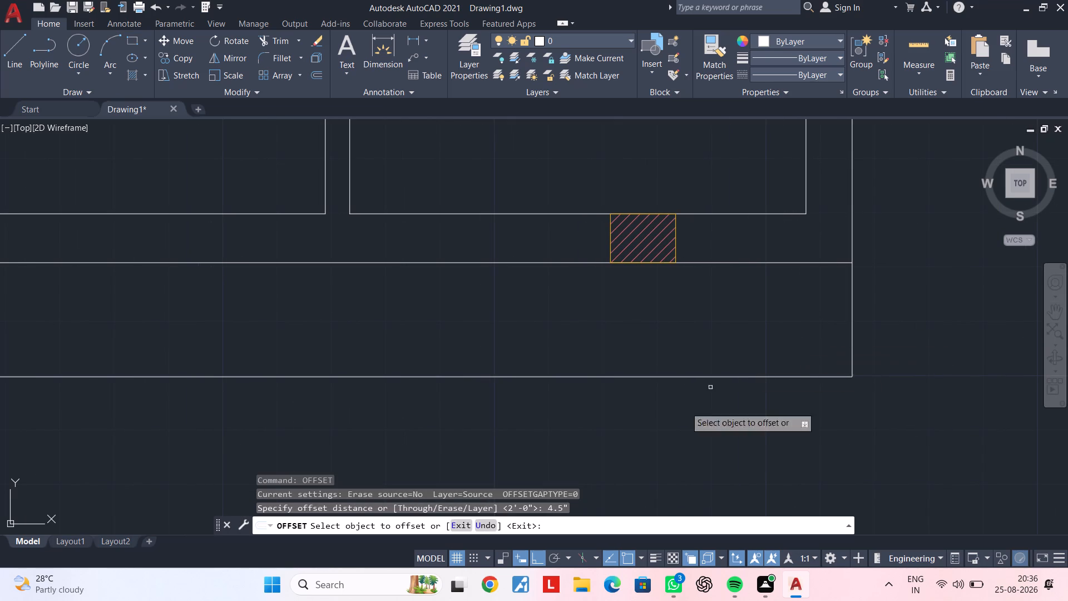
left_click(850, 329)
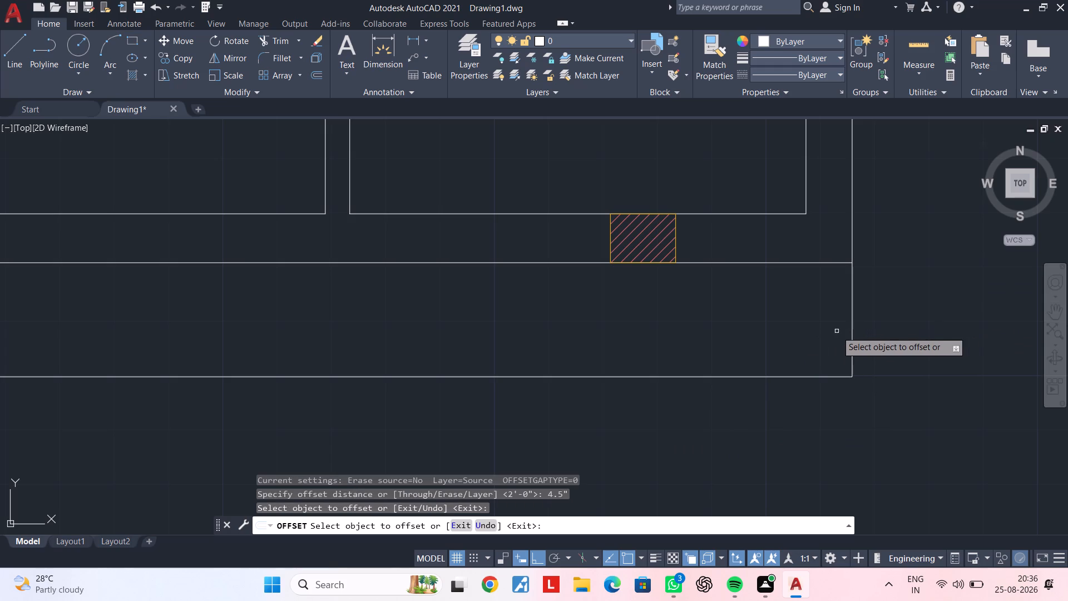
left_click(852, 332)
left_click(807, 337)
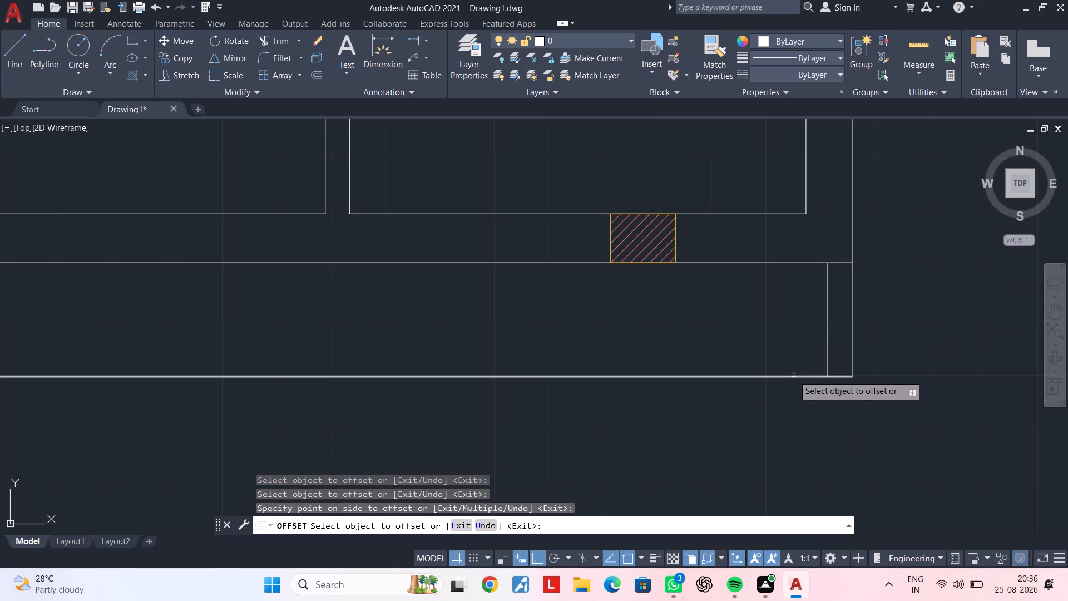
left_click(793, 377)
left_click(790, 341)
scroll(746, 348, "down", 1)
key("Escape")
key("Escape")
Trim the two offset lines past their intersection at the southeast corner of the strip south of the building.
key("t")
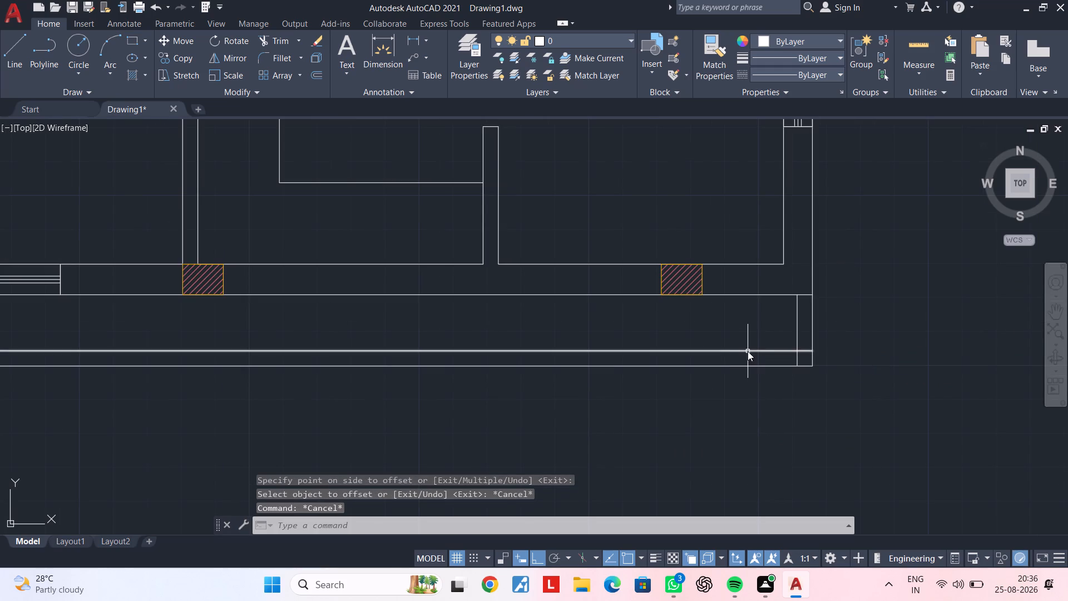
key("r")
key("space")
scroll(803, 358, "up", 2)
left_click(779, 362)
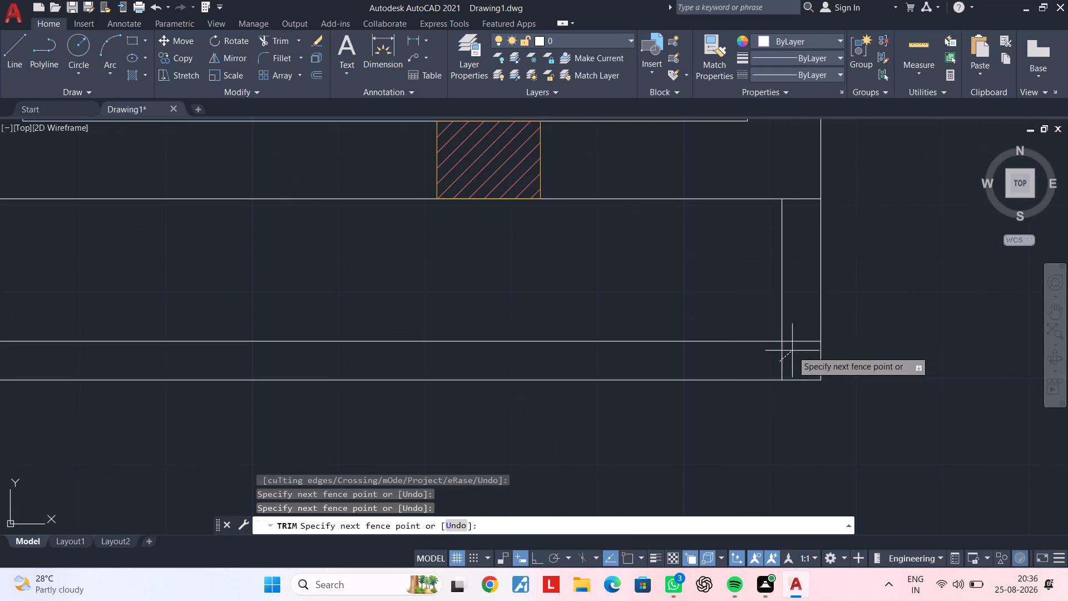
left_click(805, 336)
key("Escape")
key("Escape")
key("Escape")
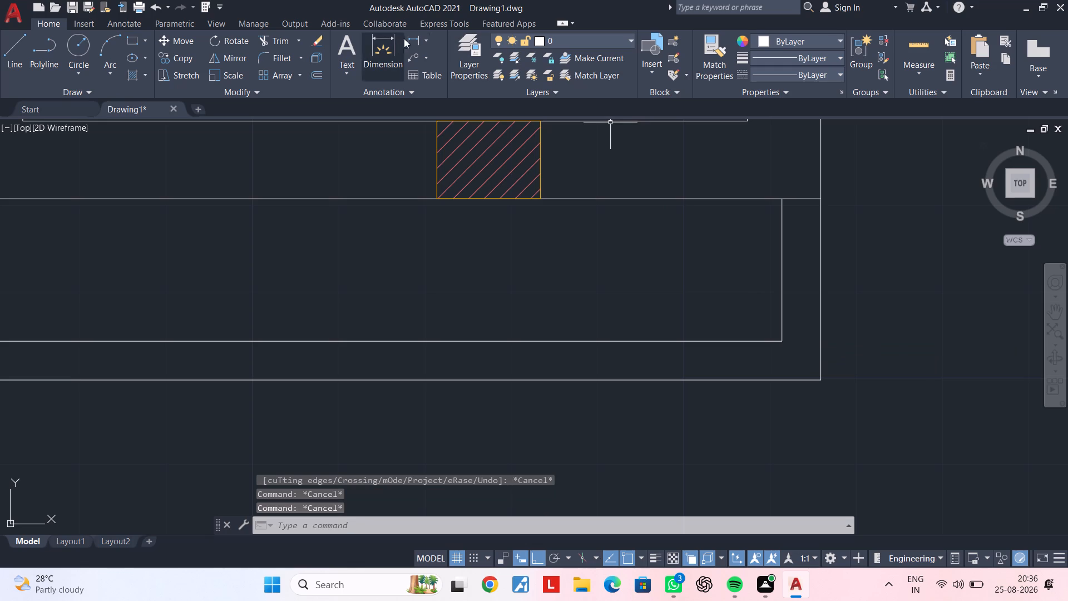
Check the distance between the outer south wall face and the long line south of the building with a trial linear dimension.
left_click(413, 41)
left_click(678, 199)
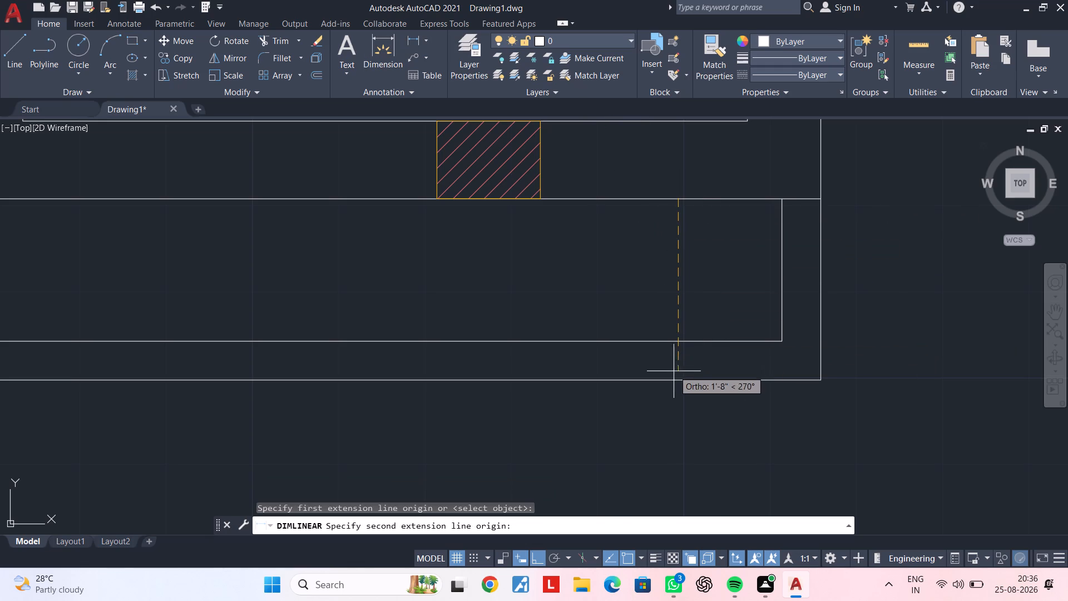
left_click(677, 382)
key("Escape")
key("Escape")
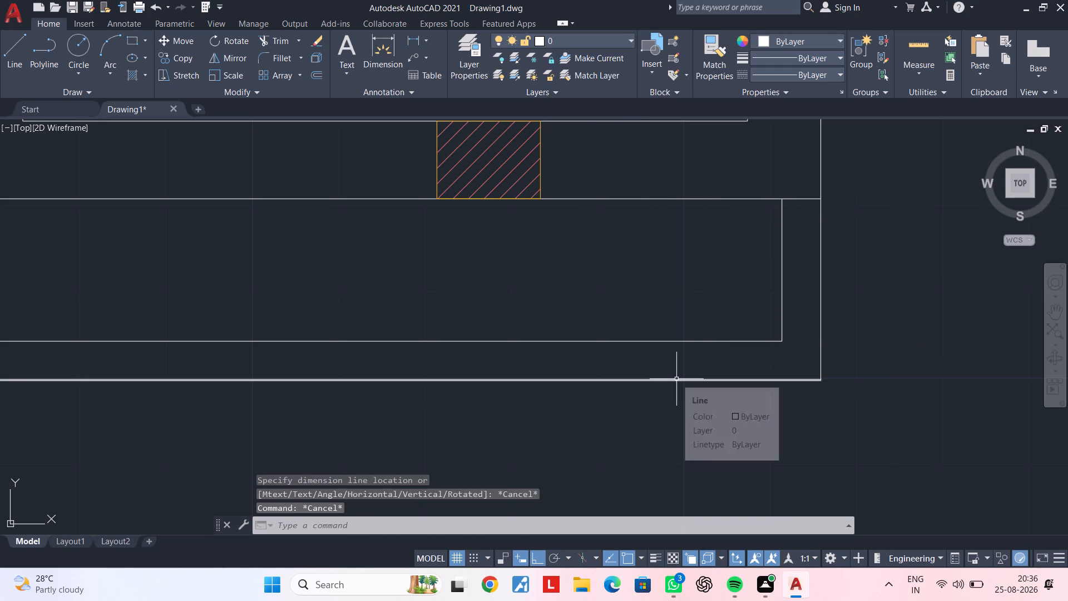
Draw a vertical line from the southwest corner of the outer west staircase wall down to the long outer south line.
scroll(678, 377, "down", 2)
middle_click_drag(671, 385, 891, 368)
scroll(755, 367, "down", 2)
middle_click_drag(728, 380, 830, 369)
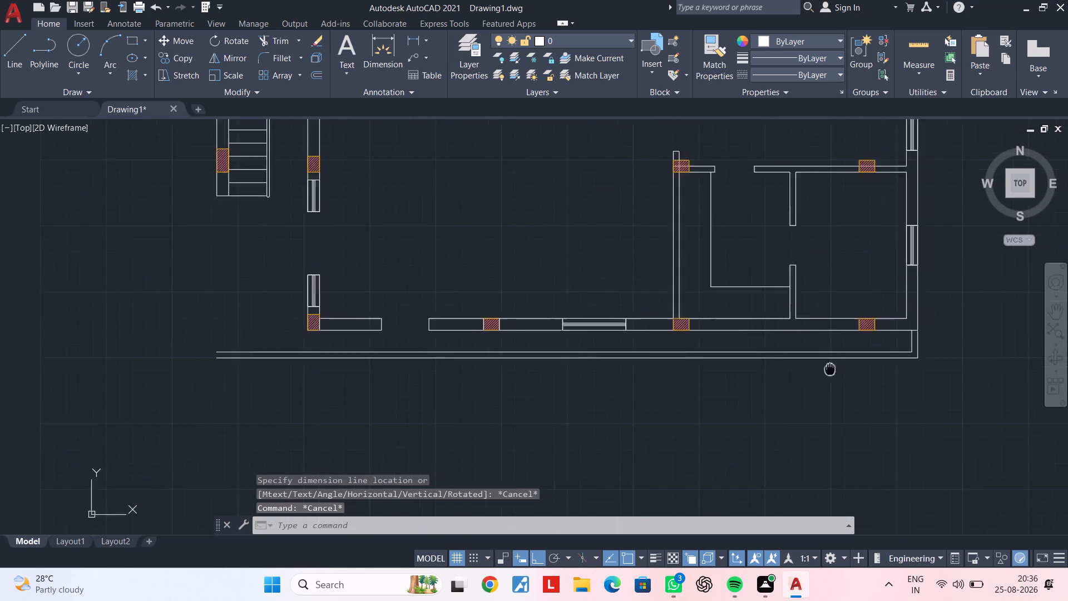
middle_click_drag(830, 369, 976, 369)
middle_click_drag(756, 375, 962, 373)
middle_click_drag(658, 376, 767, 382)
middle_click_drag(719, 272, 713, 356)
scroll(699, 287, "up", 1)
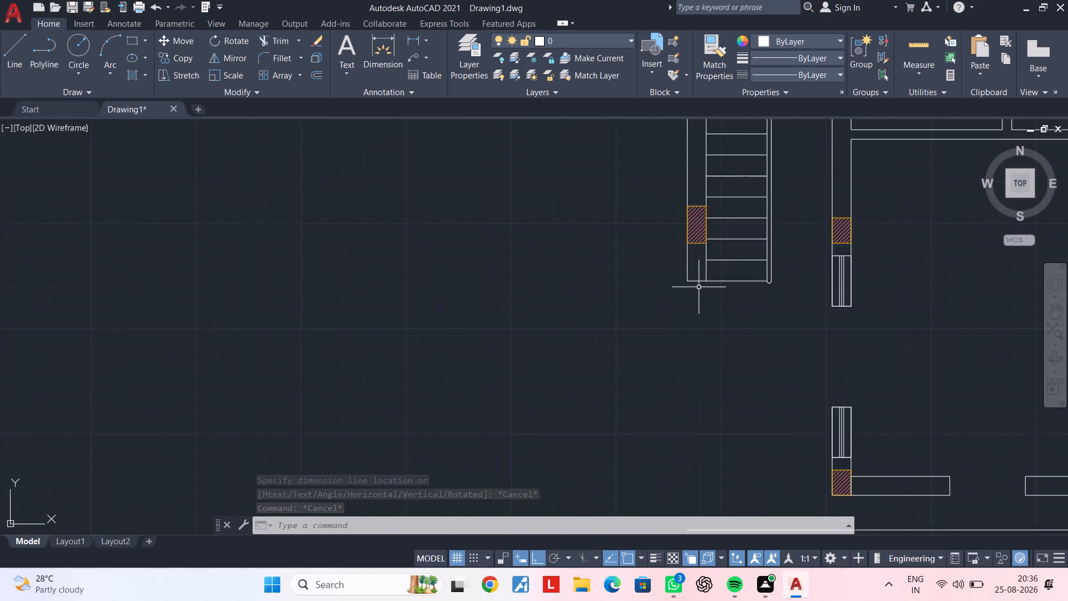
scroll(699, 287, "up", 1)
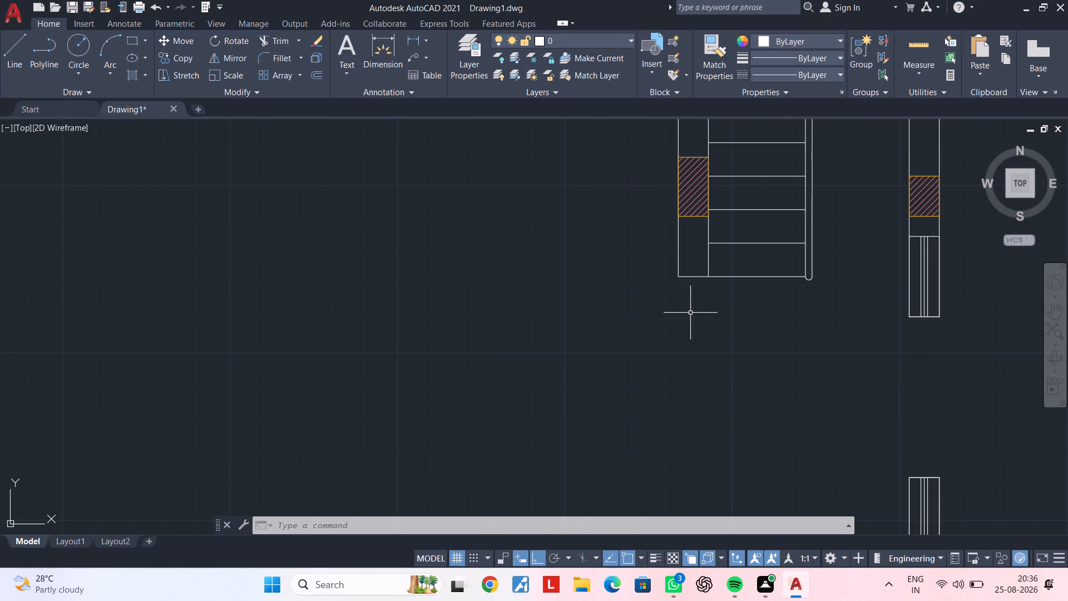
key("Escape")
key("Escape")
type("l")
key("space")
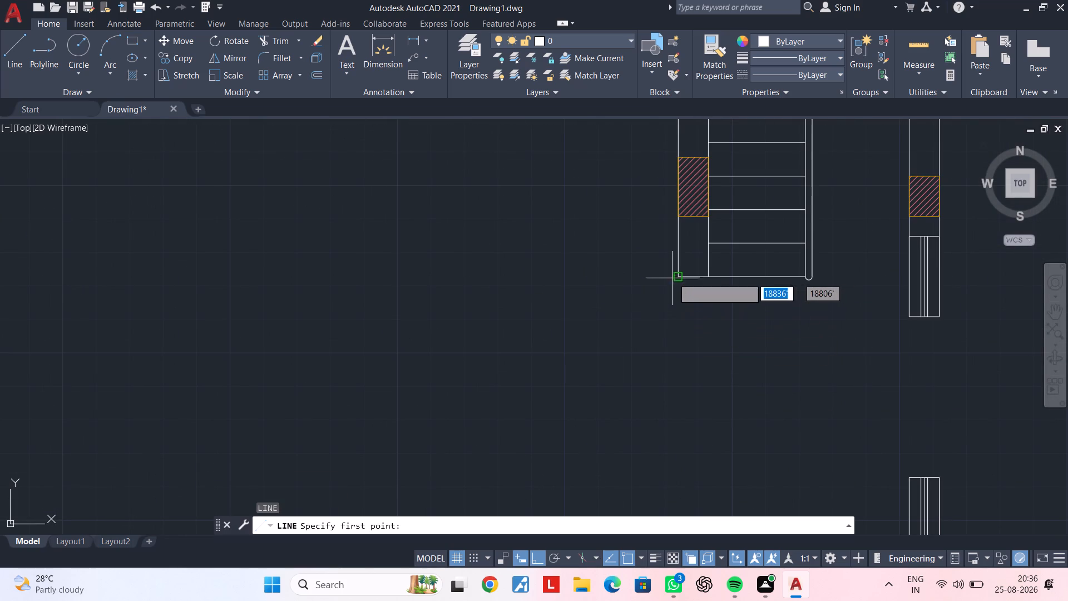
left_click(679, 274)
middle_click_drag(683, 426, 674, 147)
scroll(688, 349, "down", 1)
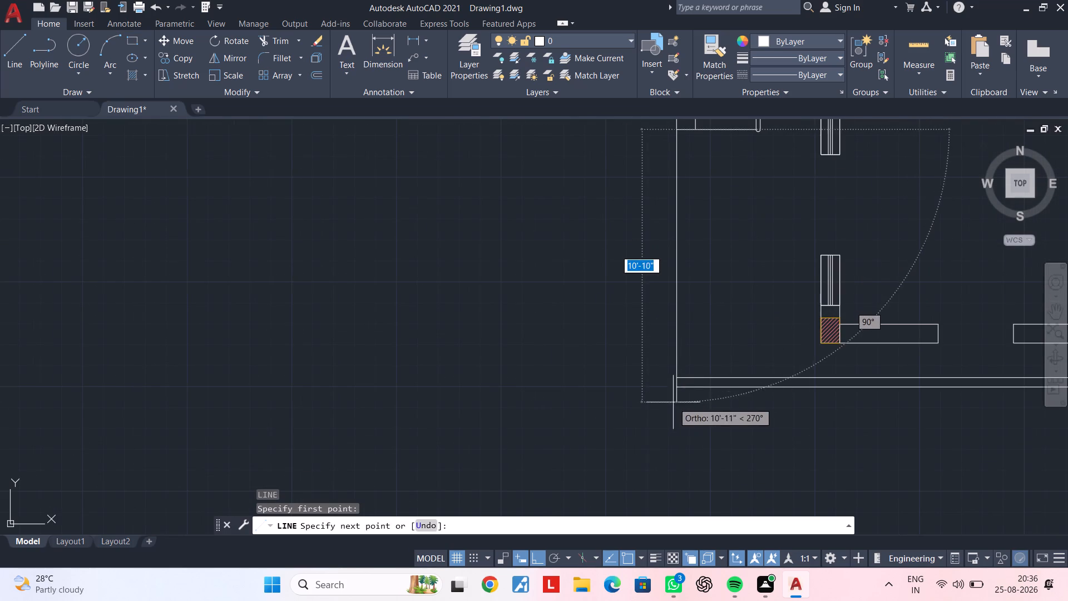
left_click(675, 387)
key("Escape")
key("Escape")
Offset the new west vertical line 4.5" eastward.
middle_click_drag(724, 271, 691, 389)
key("Escape")
key("Escape")
key("Escape")
key("Escape")
key("Escape")
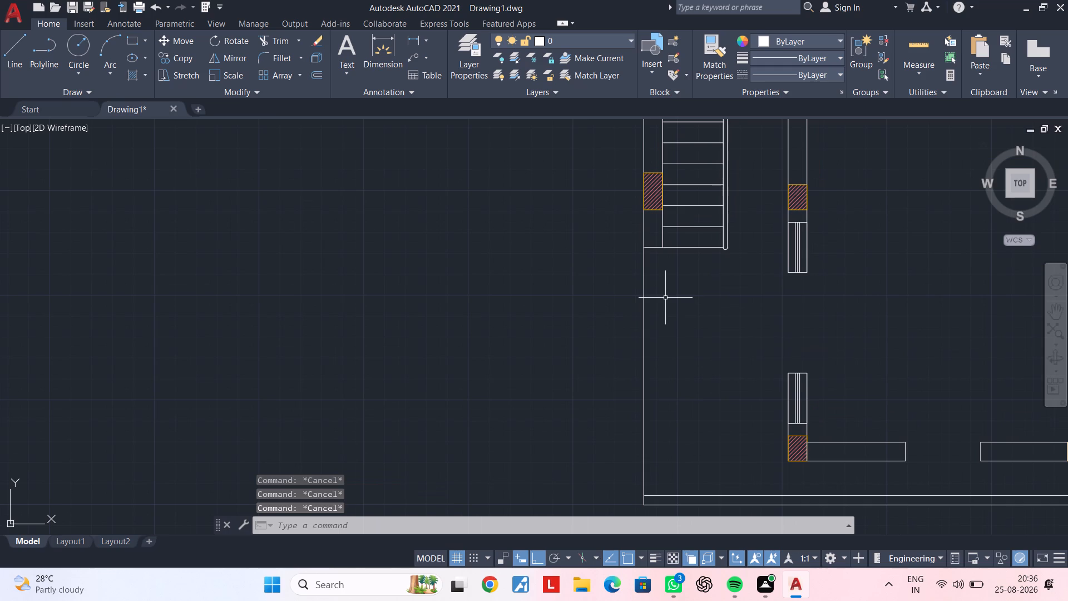
type("of")
key("space")
key("Escape")
key("Escape")
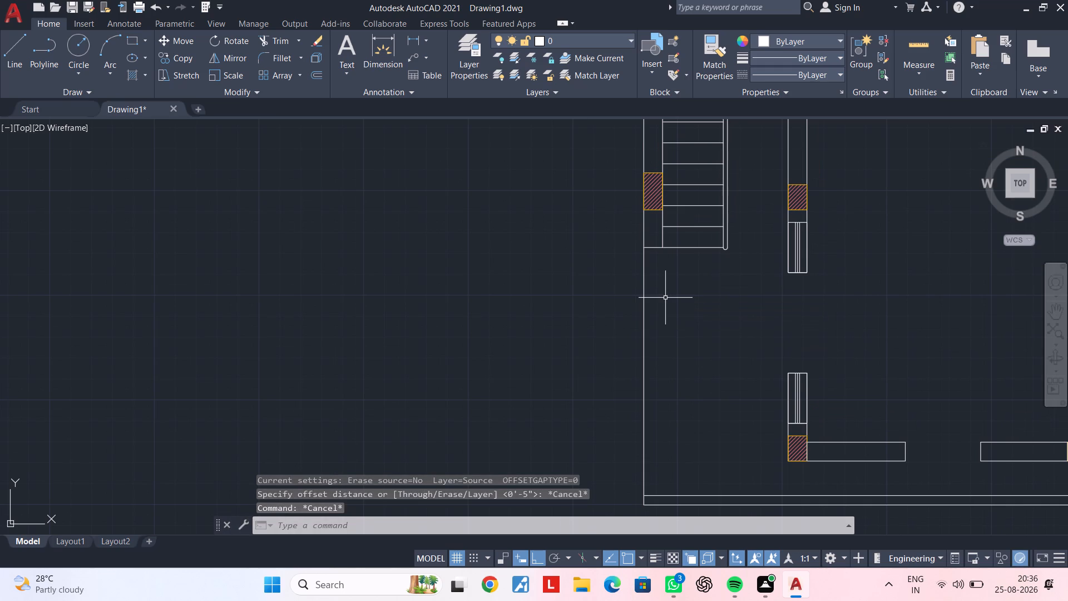
type("of 4.5\"")
key("Return")
left_click(644, 296)
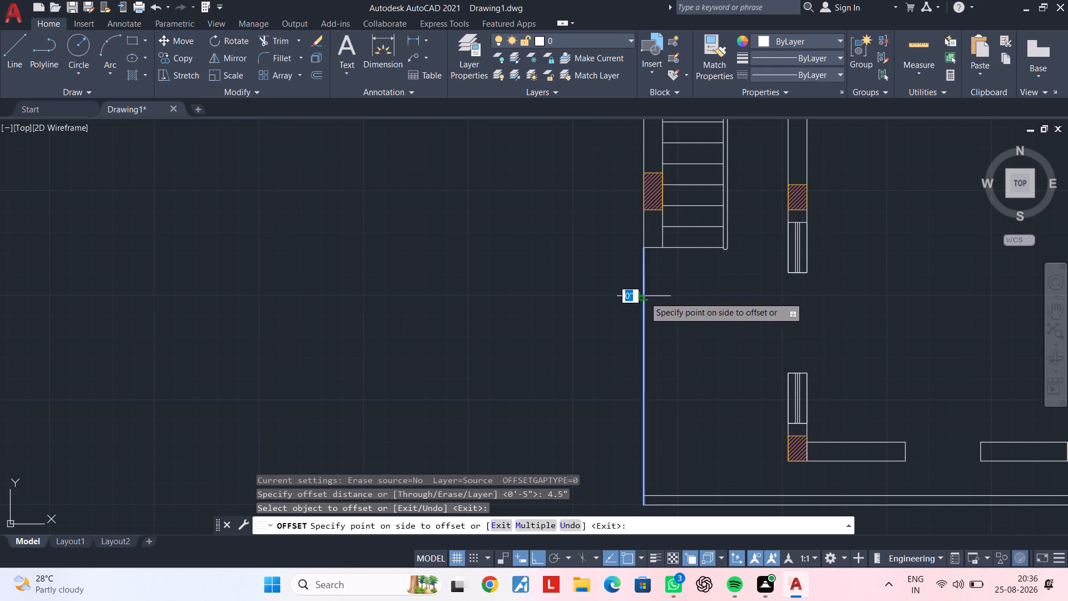
left_click(669, 297)
key("Escape")
Trim the inner west and inner south lines past their intersection at the outline's southwest corner.
middle_click_drag(685, 347, 665, 257)
key("Escape")
key("Escape")
key("t")
key("r")
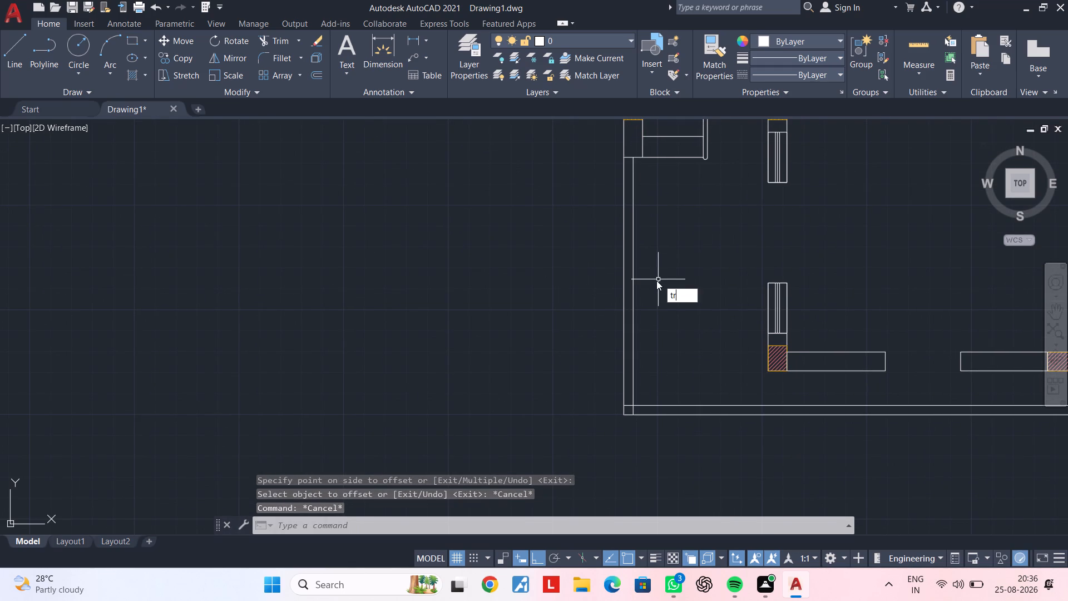
key("space")
middle_click_drag(626, 398, 634, 367)
scroll(650, 396, "up", 3)
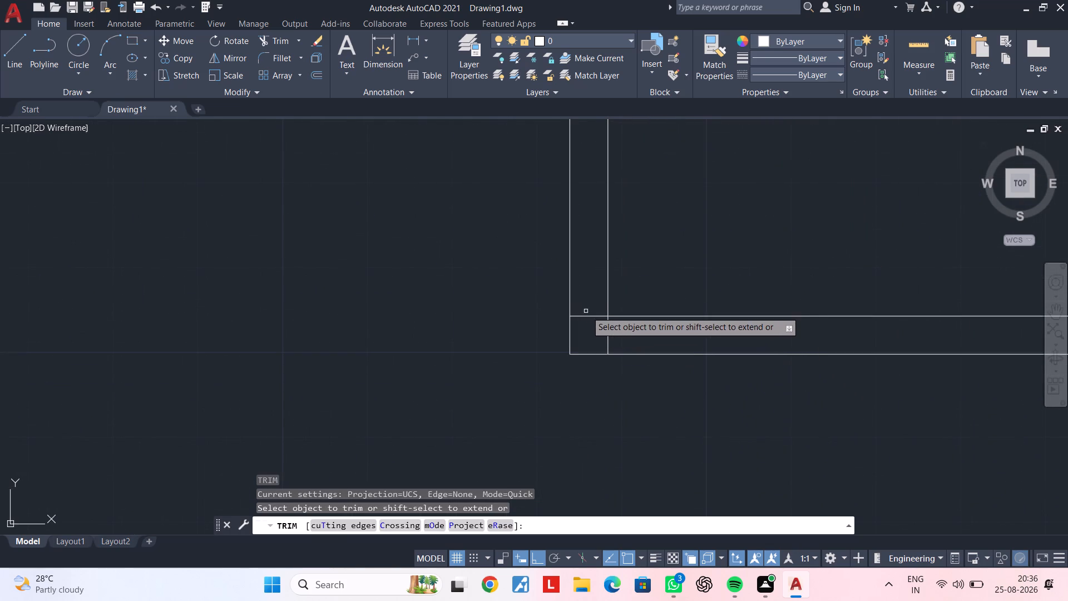
left_click(586, 311)
left_click(620, 336)
key("Escape")
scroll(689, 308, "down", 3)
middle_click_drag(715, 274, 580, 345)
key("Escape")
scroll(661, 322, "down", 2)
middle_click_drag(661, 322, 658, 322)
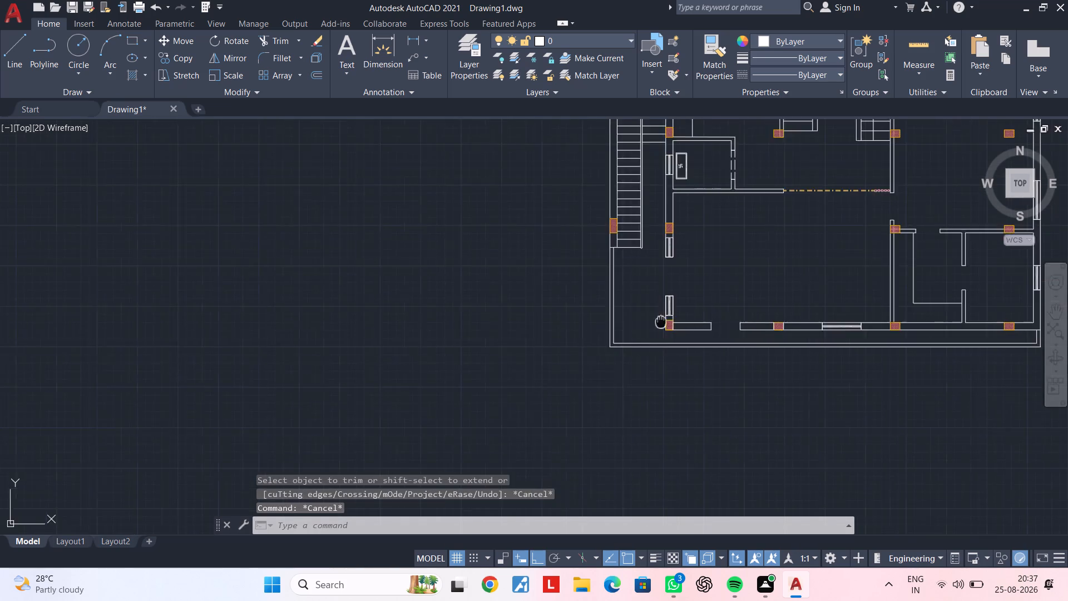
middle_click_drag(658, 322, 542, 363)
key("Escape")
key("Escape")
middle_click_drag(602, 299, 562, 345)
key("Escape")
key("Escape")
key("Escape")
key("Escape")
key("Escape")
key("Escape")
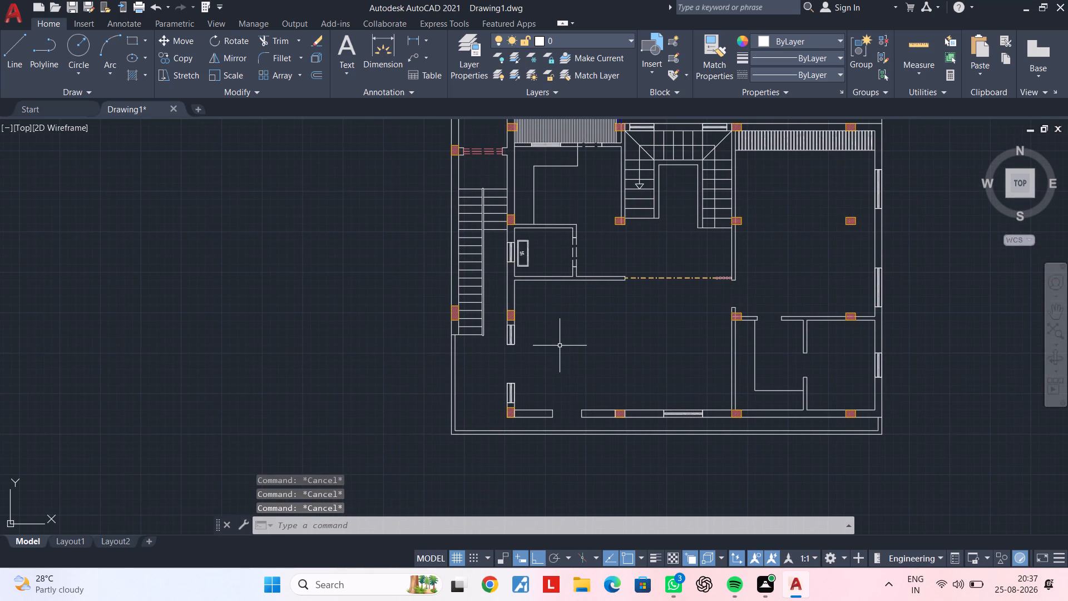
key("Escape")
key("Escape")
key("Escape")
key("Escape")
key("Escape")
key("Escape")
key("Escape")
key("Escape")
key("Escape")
Change the paired outline lines west, south and at the southeast end of the building to the ACAD_ISO02W100 linetype.
middle_click_drag(638, 356, 575, 355)
middle_click_drag(551, 353, 660, 323)
scroll(526, 348, "up", 1)
middle_click_drag(526, 347, 555, 323)
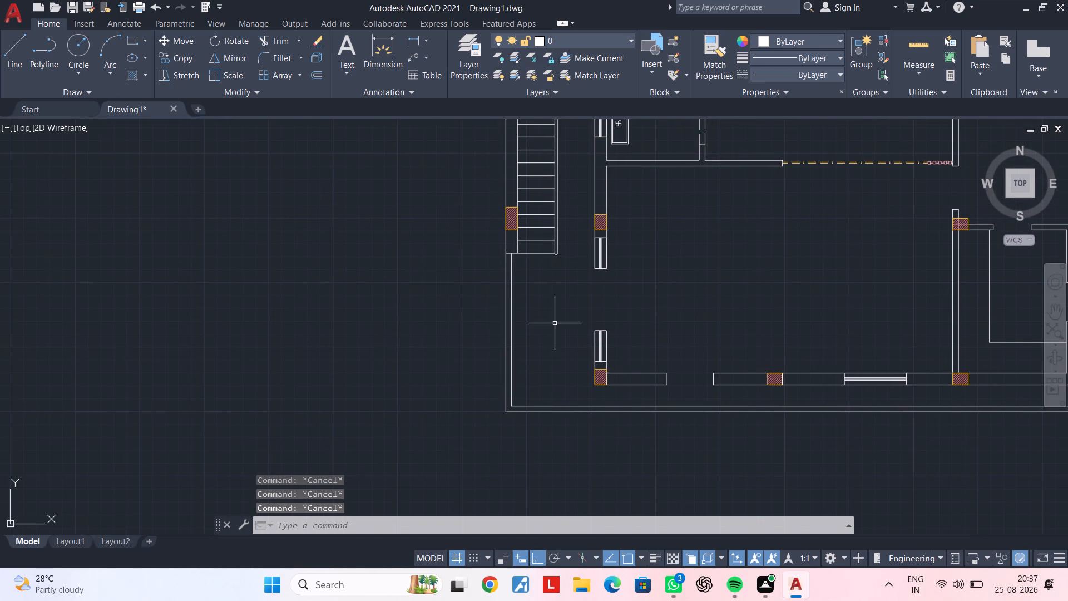
key("Escape")
key("Escape")
key("Escape")
key("Escape")
key("Escape")
middle_click_drag(545, 330, 563, 321)
left_click(550, 319)
left_click(483, 328)
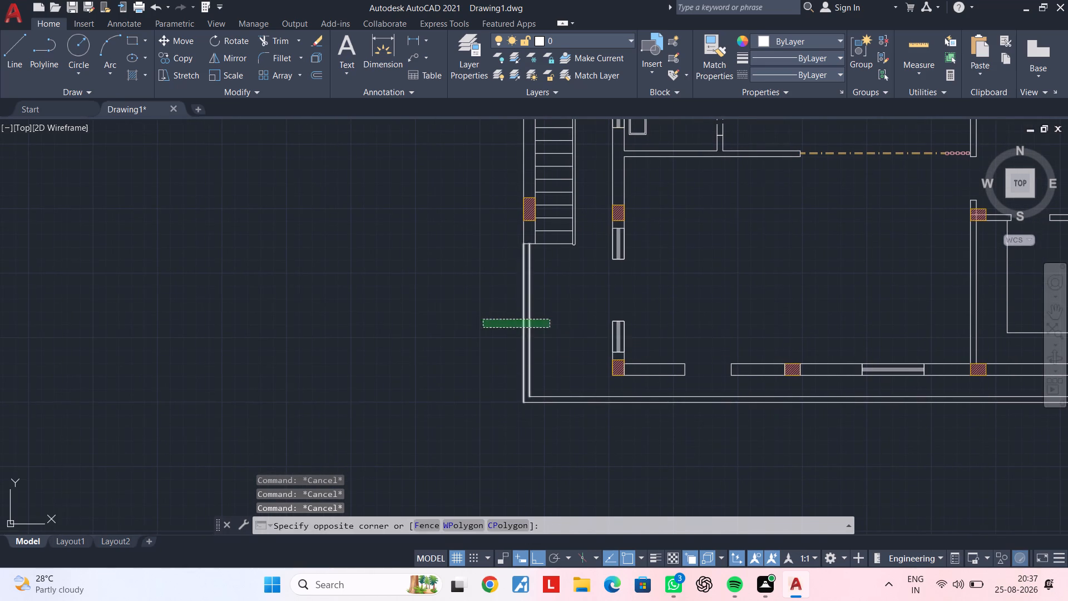
middle_click_drag(554, 332, 479, 302)
left_click(522, 387)
left_click(510, 358)
scroll(726, 407, "down", 1)
middle_click_drag(738, 405, 328, 391)
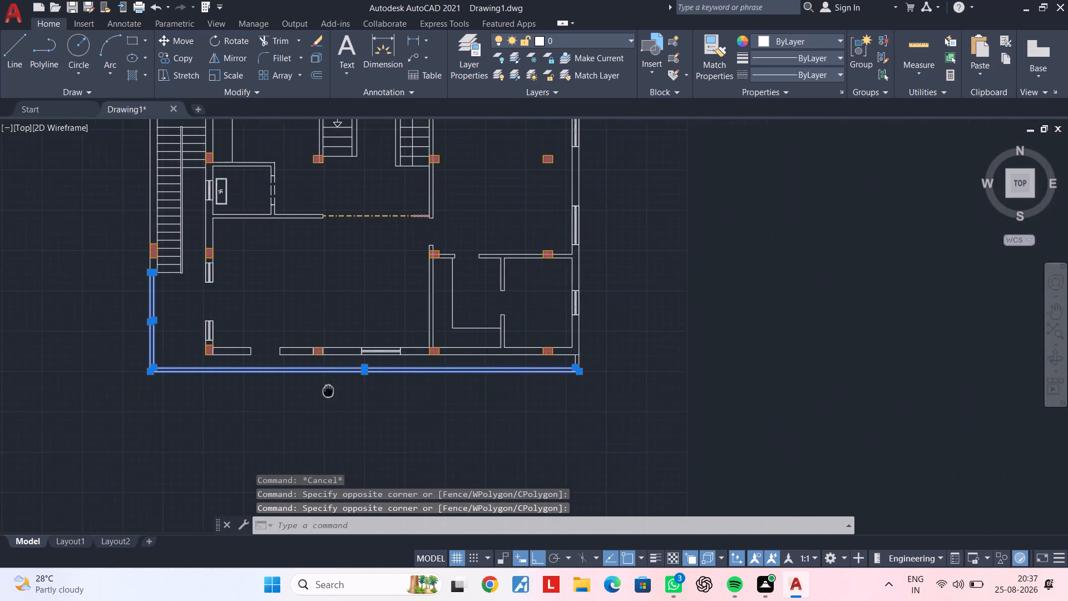
middle_click_drag(328, 391, 323, 391)
scroll(578, 364, "up", 5)
left_click(550, 356)
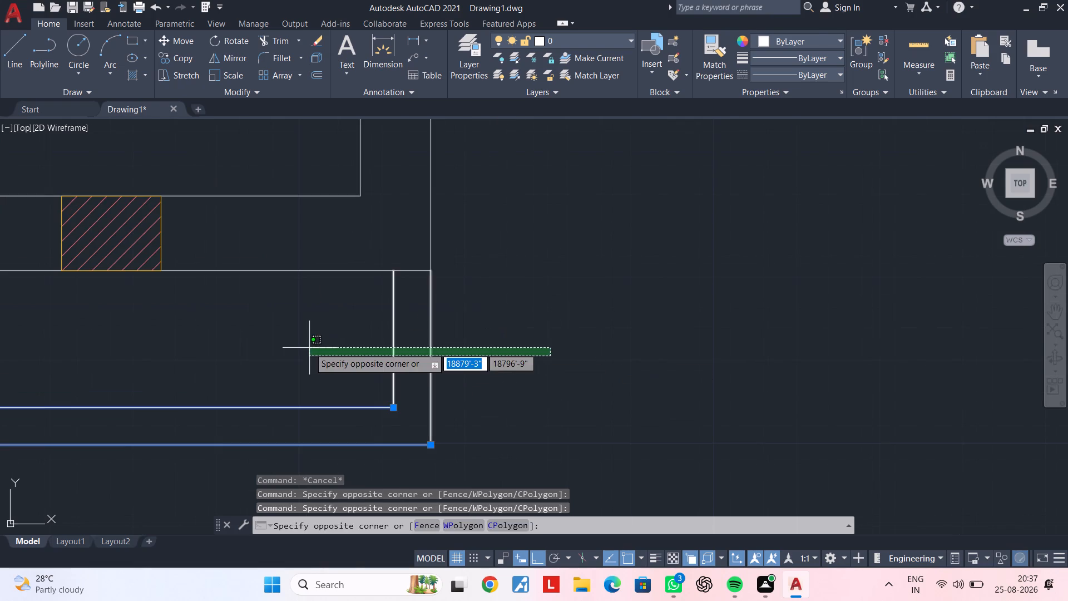
left_click(309, 348)
middle_click_drag(551, 318, 665, 377)
left_click(807, 71)
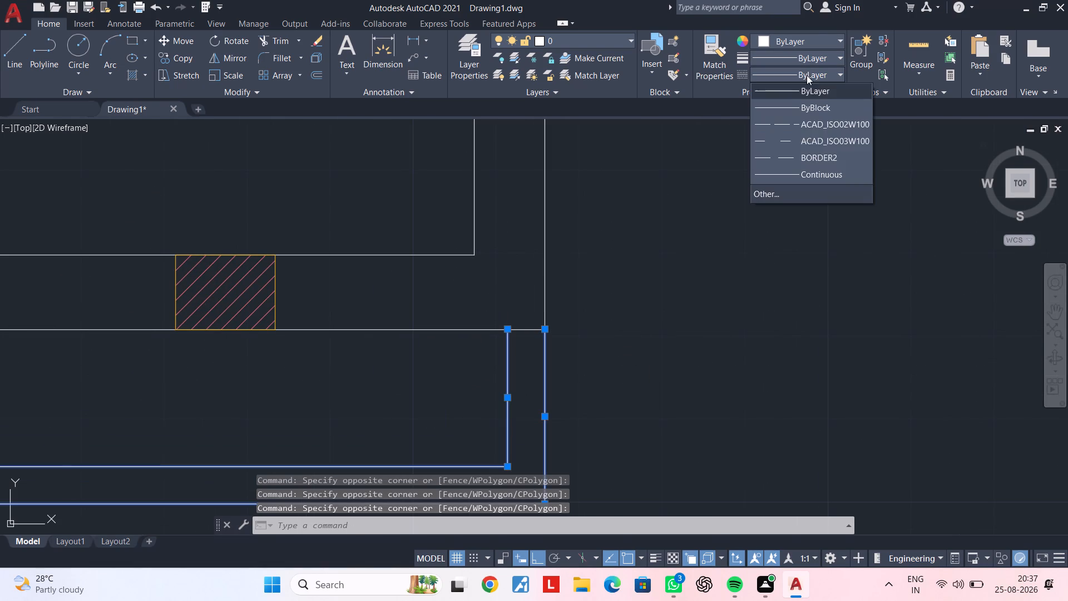
scroll(808, 144, "down", 4)
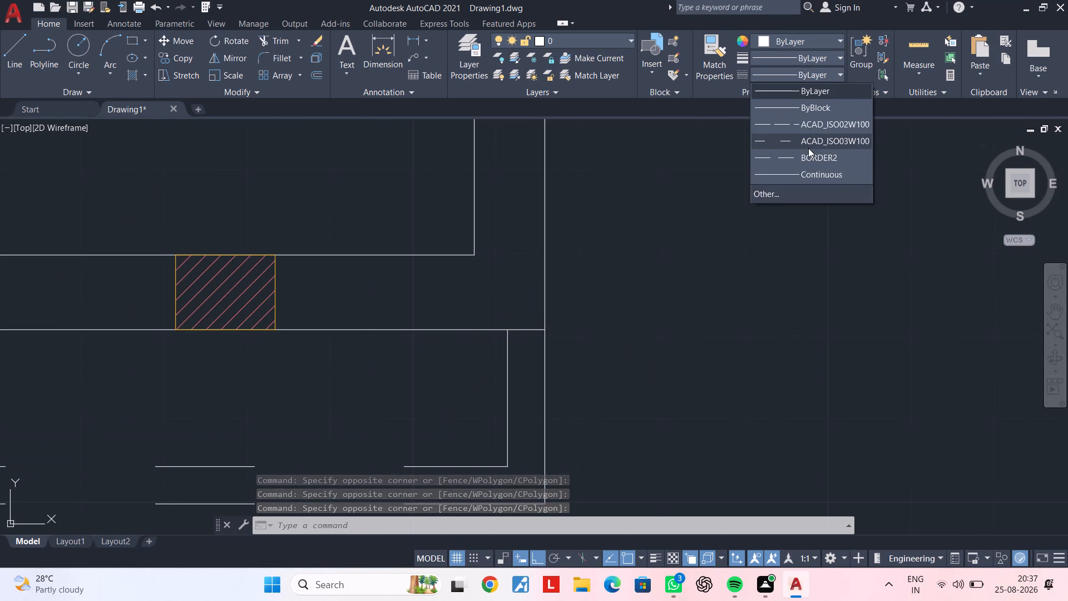
scroll(808, 148, "down", 2)
middle_click_drag(808, 158, 1027, 92)
scroll(811, 190, "down", 3)
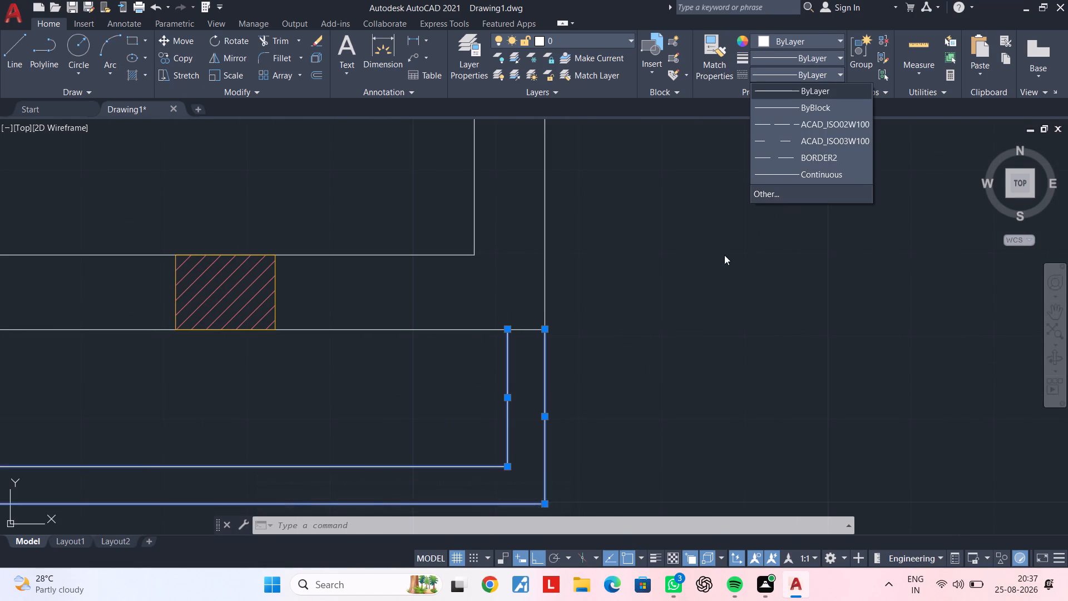
scroll(657, 288, "down", 3)
middle_click_drag(612, 306, 962, 277)
scroll(522, 296, "down", 2)
middle_click_drag(535, 297, 877, 278)
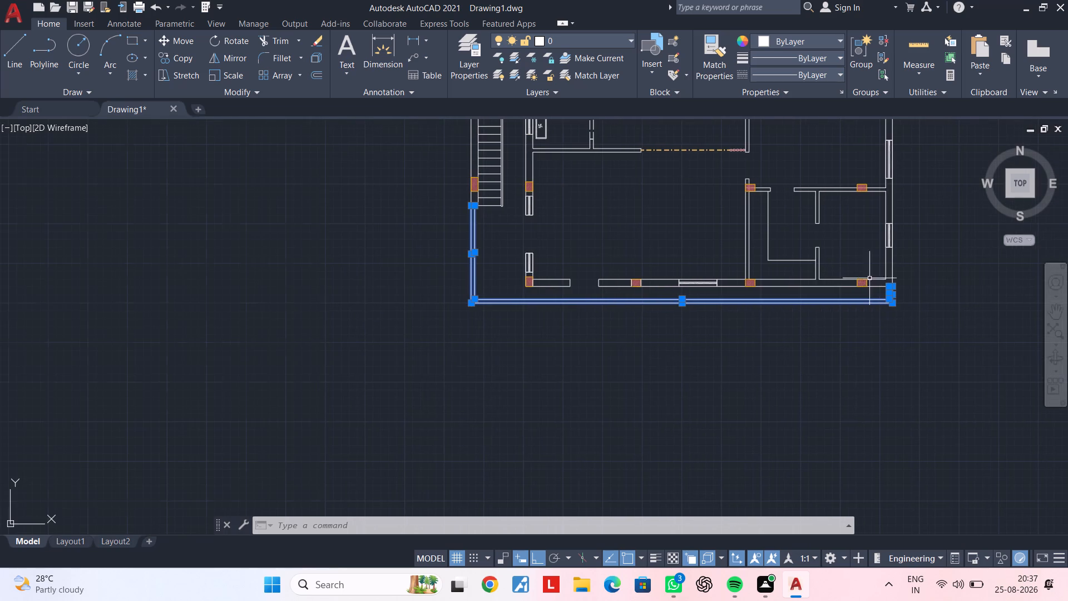
left_click(801, 73)
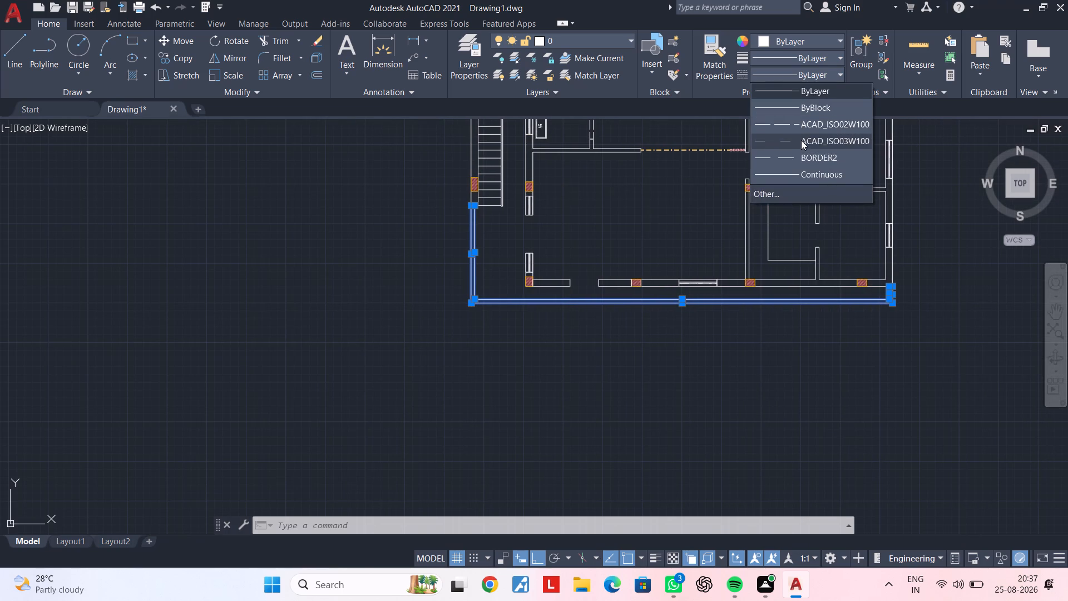
left_click(809, 127)
key("Escape")
key("Escape")
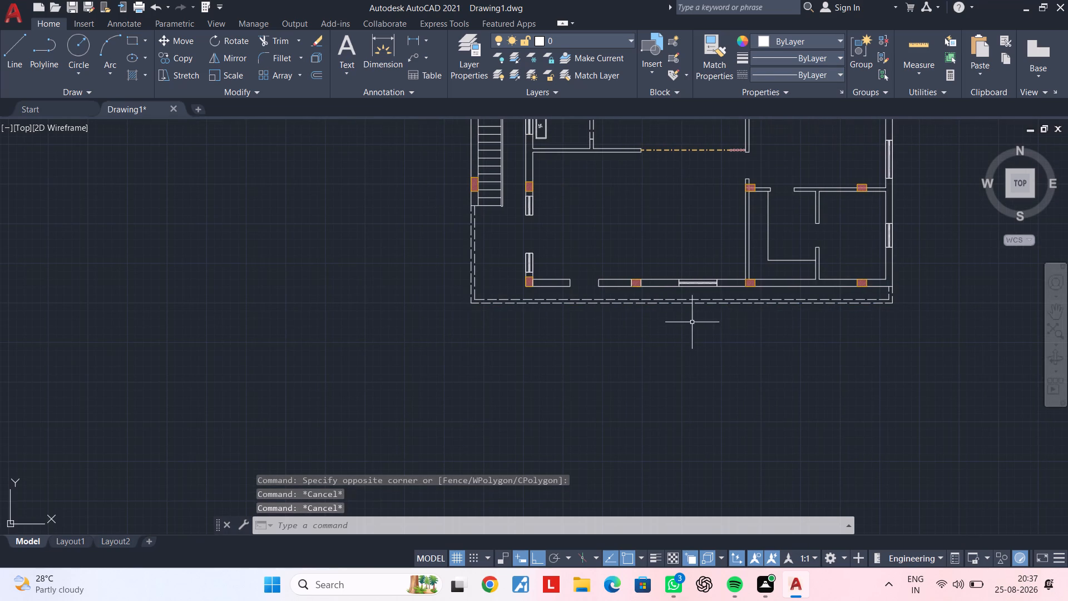
Change the dashed paired outline lines on the west, south and southeast end of the building to red.
scroll(621, 310, "up", 2)
scroll(571, 313, "up", 1)
middle_click_drag(575, 313, 852, 376)
key("Escape")
key("Escape")
left_click(423, 243)
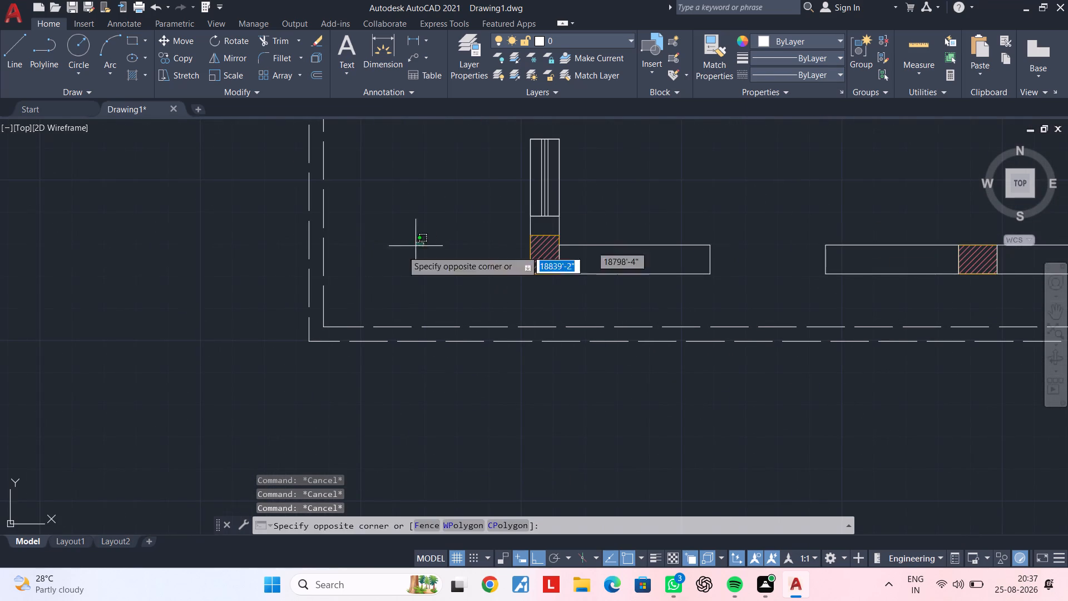
left_click(185, 302)
left_click(437, 311)
left_click(386, 388)
scroll(492, 382, "down", 3)
middle_click_drag(596, 376, 429, 387)
scroll(710, 379, "up", 3)
scroll(785, 327, "up", 2)
left_click(741, 327)
left_click(483, 353)
scroll(483, 353, "down", 1)
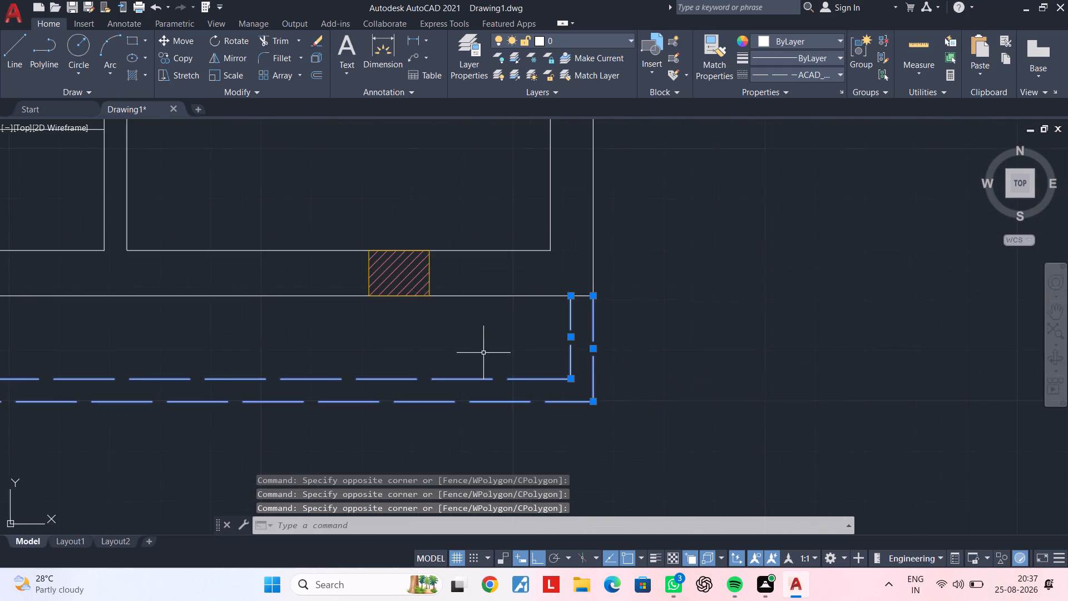
scroll(483, 353, "down", 2)
middle_click_drag(504, 356, 543, 416)
left_click(802, 43)
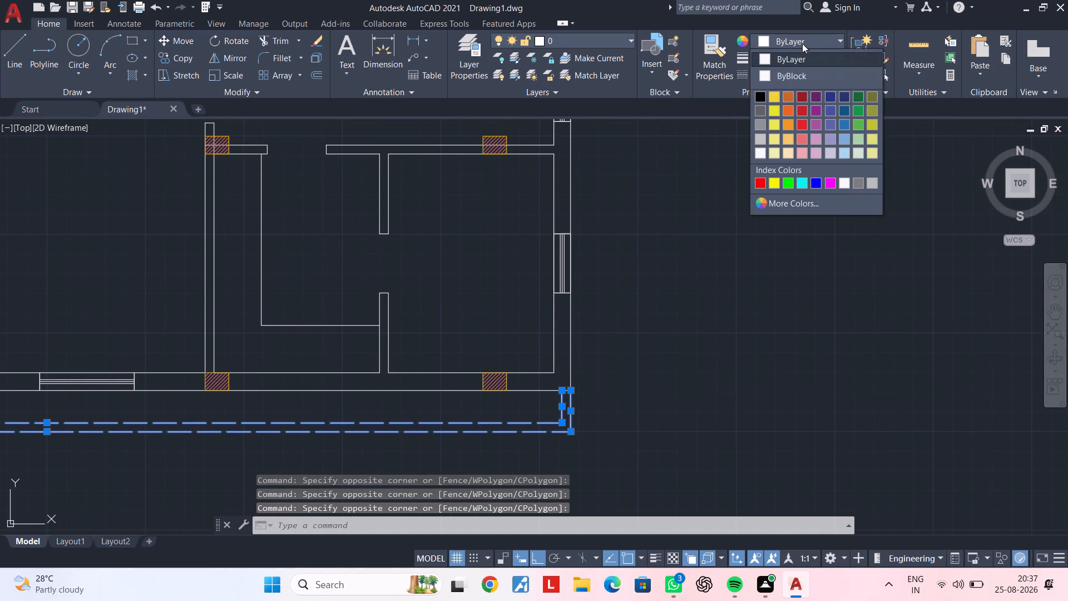
left_click(756, 186)
key("Escape")
scroll(756, 283, "down", 2)
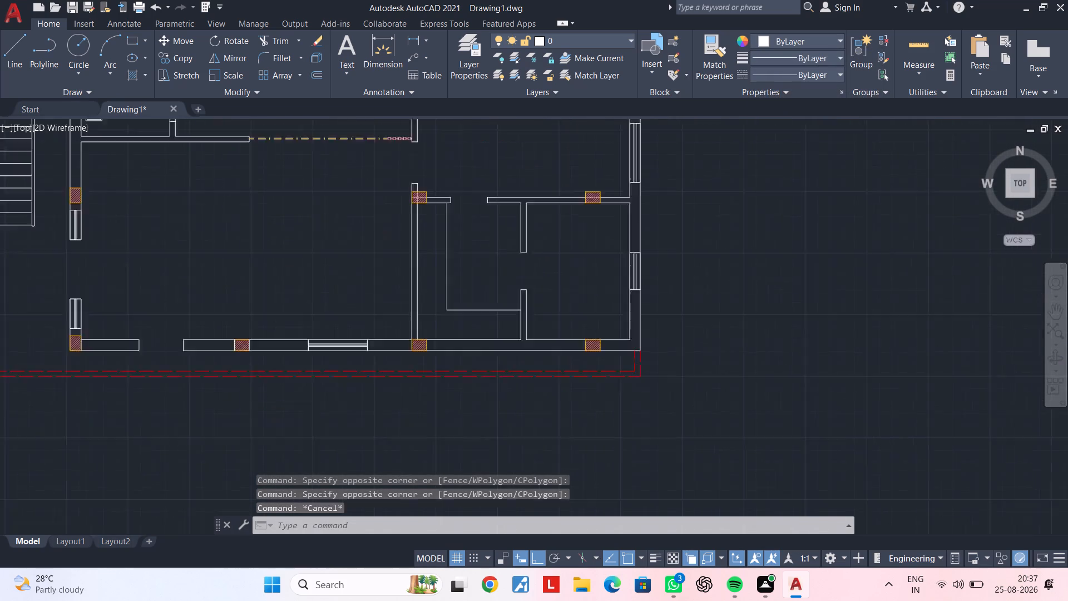
Trim the outer east line between the inner north outline line and the building's north wall.
scroll(756, 283, "down", 1)
middle_click_drag(758, 283, 860, 288)
middle_click_drag(819, 326, 732, 405)
scroll(620, 219, "up", 2)
middle_click_drag(617, 201, 550, 234)
middle_click_drag(657, 240, 618, 235)
scroll(618, 235, "up", 1)
middle_click_drag(688, 224, 587, 228)
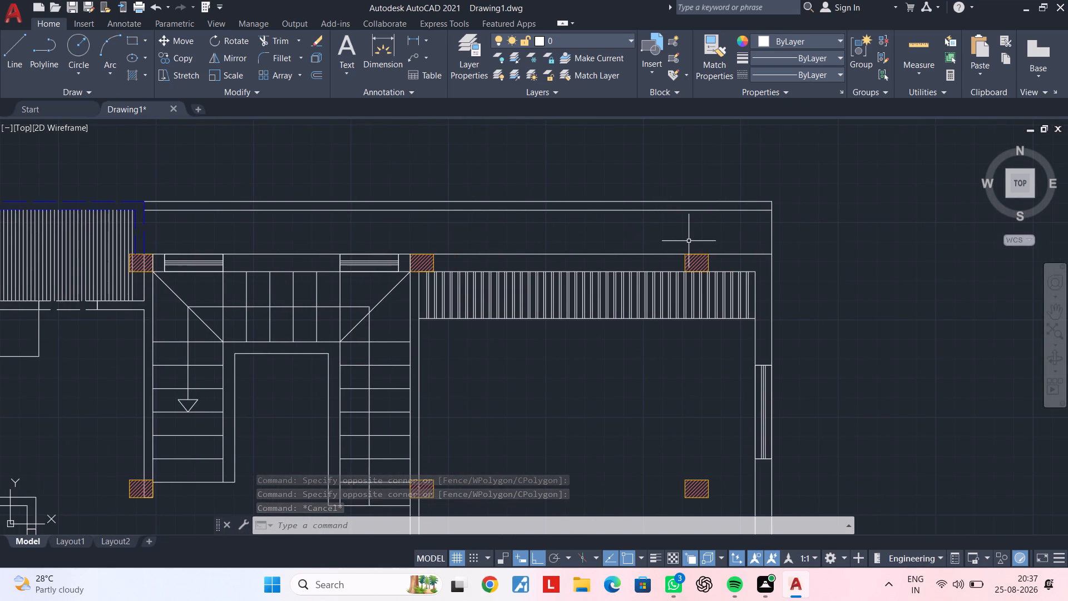
key("Escape")
key("Escape")
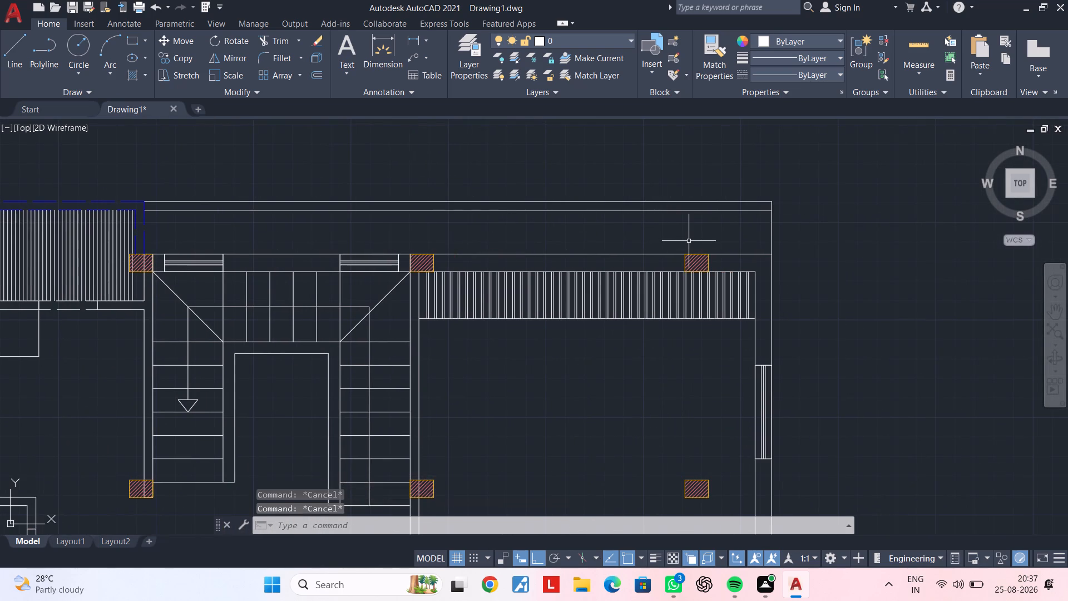
scroll(768, 223, "up", 1)
middle_click_drag(753, 241, 796, 231)
key("Escape")
key("Escape")
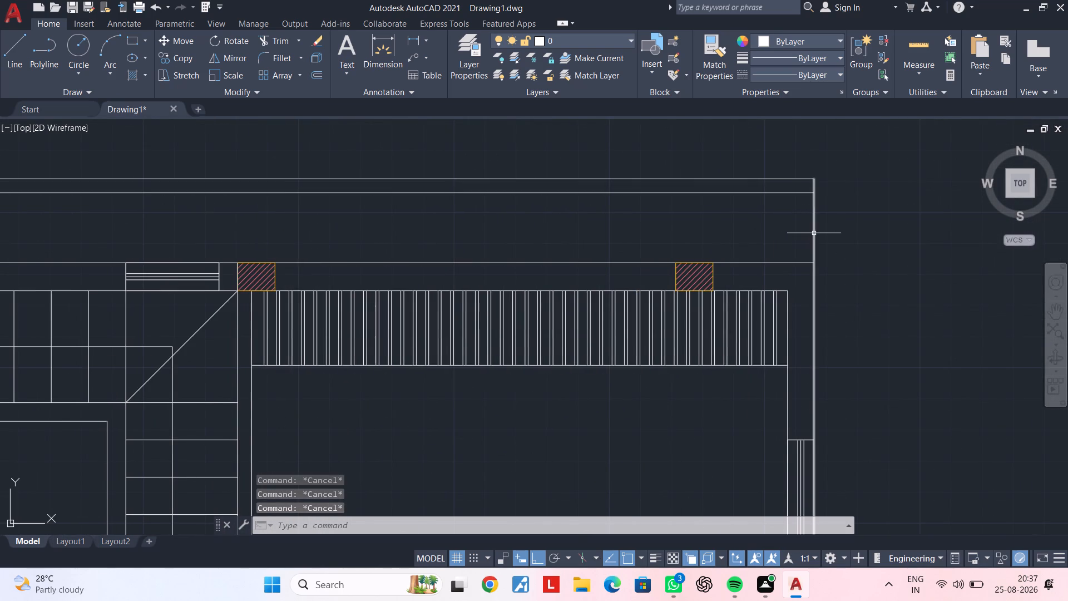
key("Escape")
key("Escape")
type("tr")
key("space")
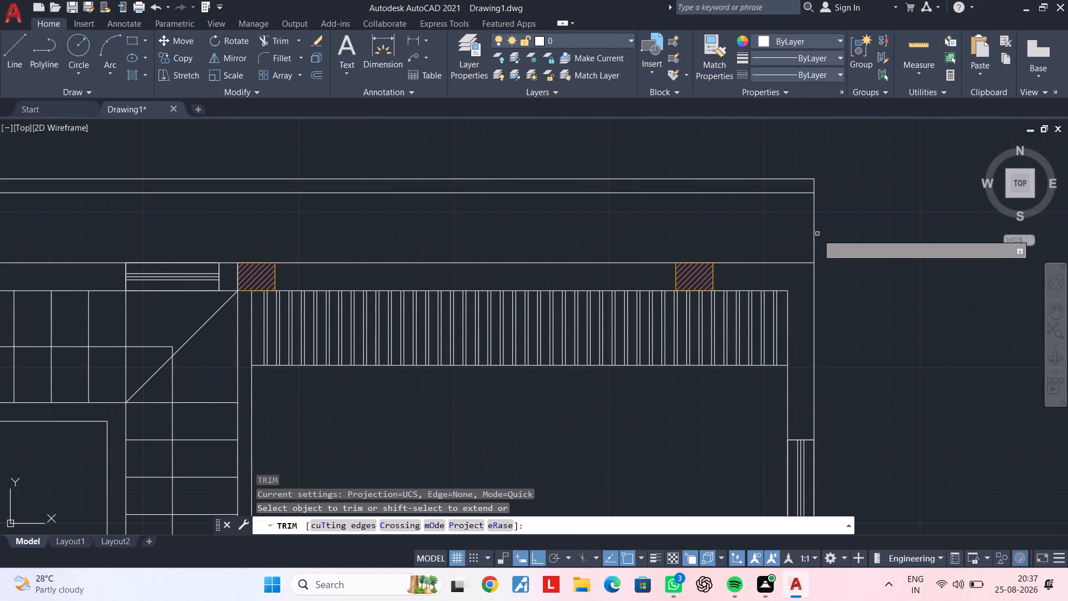
left_click(814, 234)
key("Escape")
key("Escape")
key("l")
key("Escape")
key("Escape")
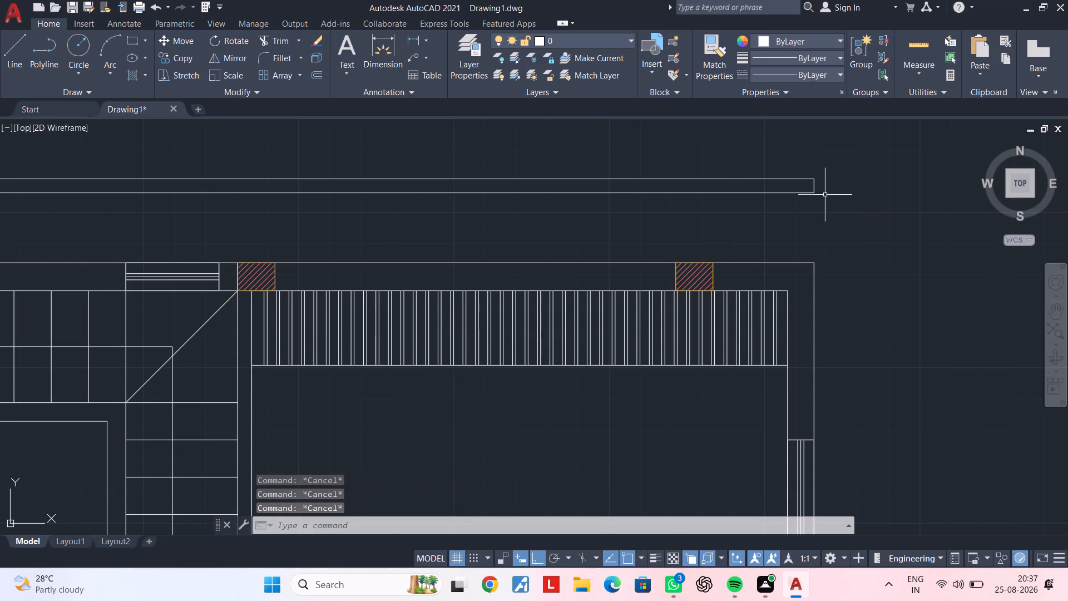
Stretch the short east line at the outline's northeast corner south to the outer corner of the north wall.
scroll(818, 186, "up", 2)
left_click(803, 186)
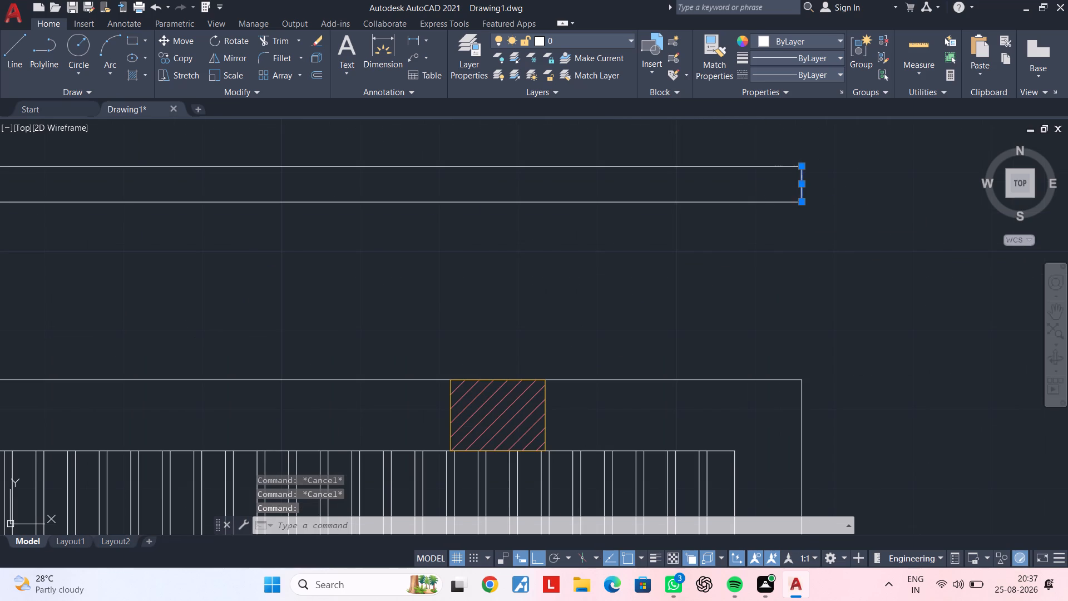
left_click(803, 203)
left_click(801, 380)
key("Escape")
key("Escape")
key("Escape")
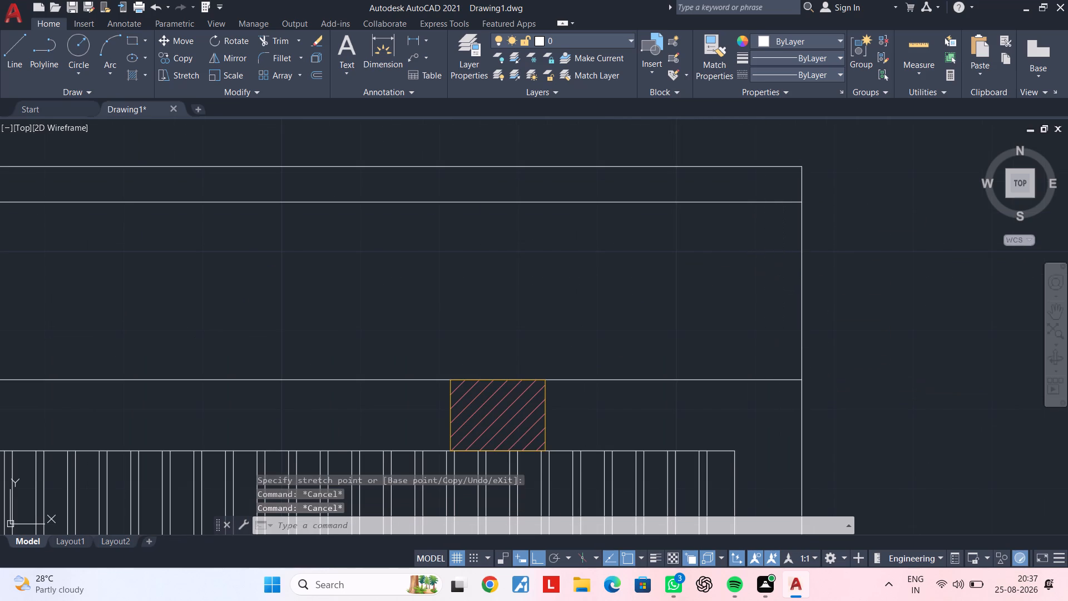
Offset the northeast outline's vertical line 4.5" westward.
type("of 4.5\"")
key("Return")
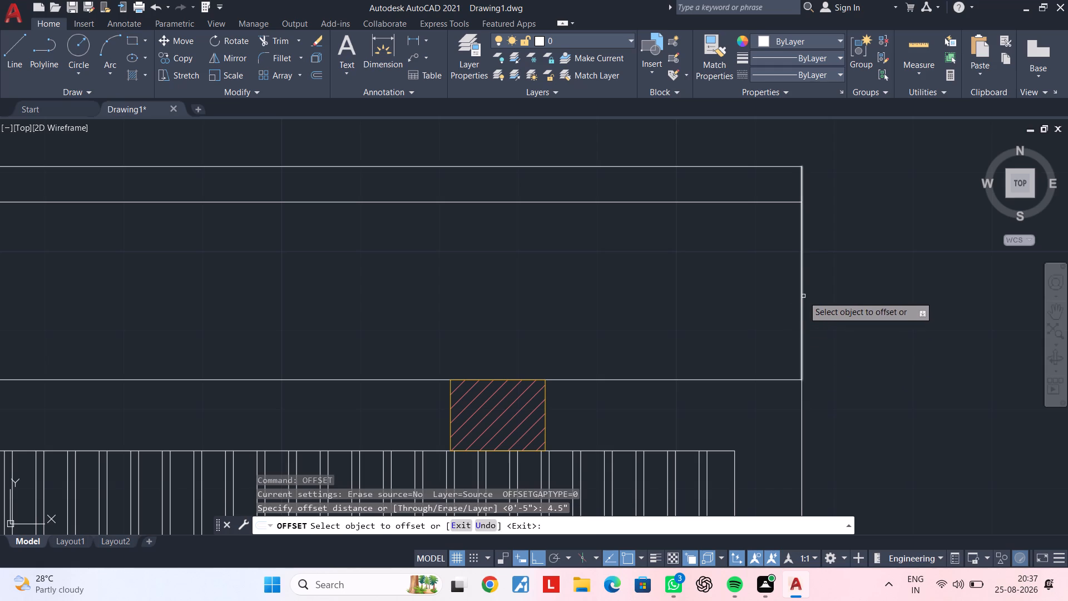
left_click(803, 296)
left_click(680, 296)
key("Escape")
key("Escape")
key("Escape")
Trim the inner north and inner east lines past their intersection at the outline's northeast corner.
type("tr")
key("space")
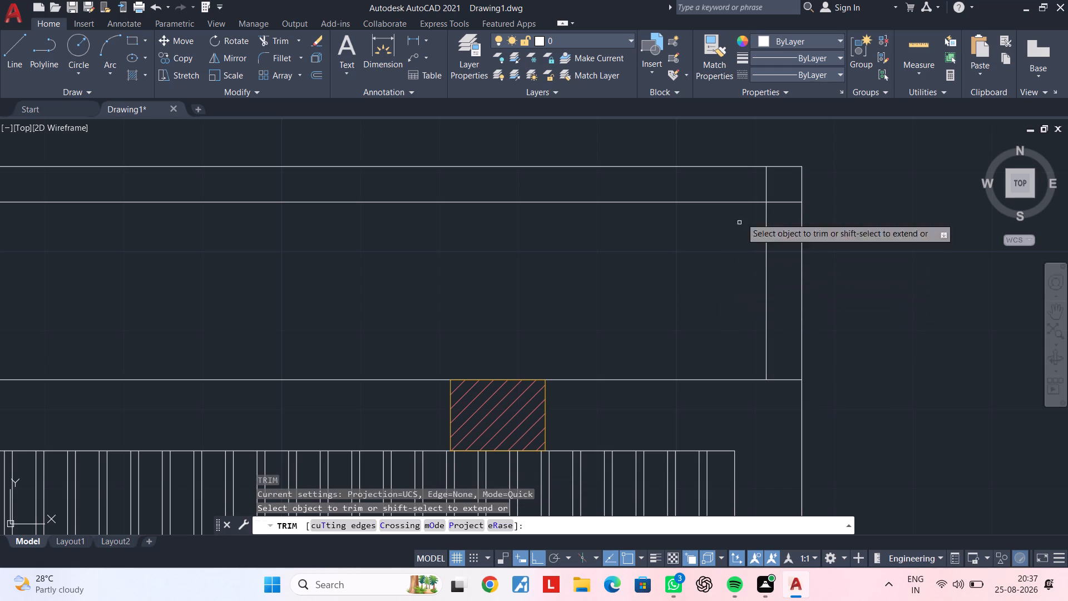
left_click(761, 180)
left_click(784, 206)
key("Escape")
Change the paired outline lines along the north side and northeast end to red, colour 237,31,36.
scroll(716, 203, "down", 2)
middle_click_drag(701, 225, 703, 225)
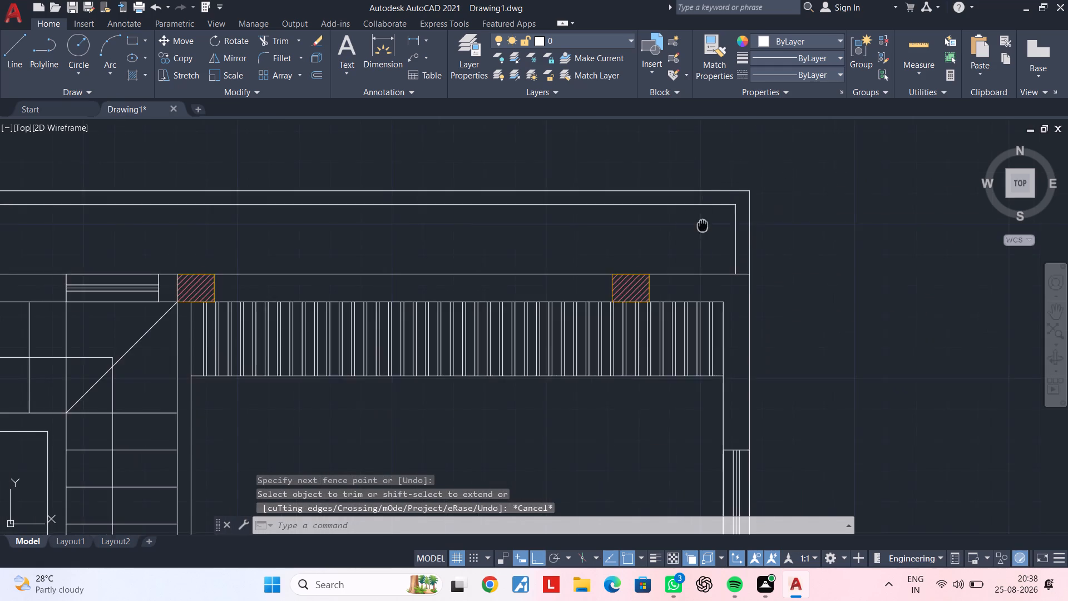
middle_click_drag(703, 225, 790, 214)
key("Escape")
left_click(846, 206)
left_click(798, 221)
left_click(777, 199)
left_click(769, 170)
scroll(731, 177, "down", 3)
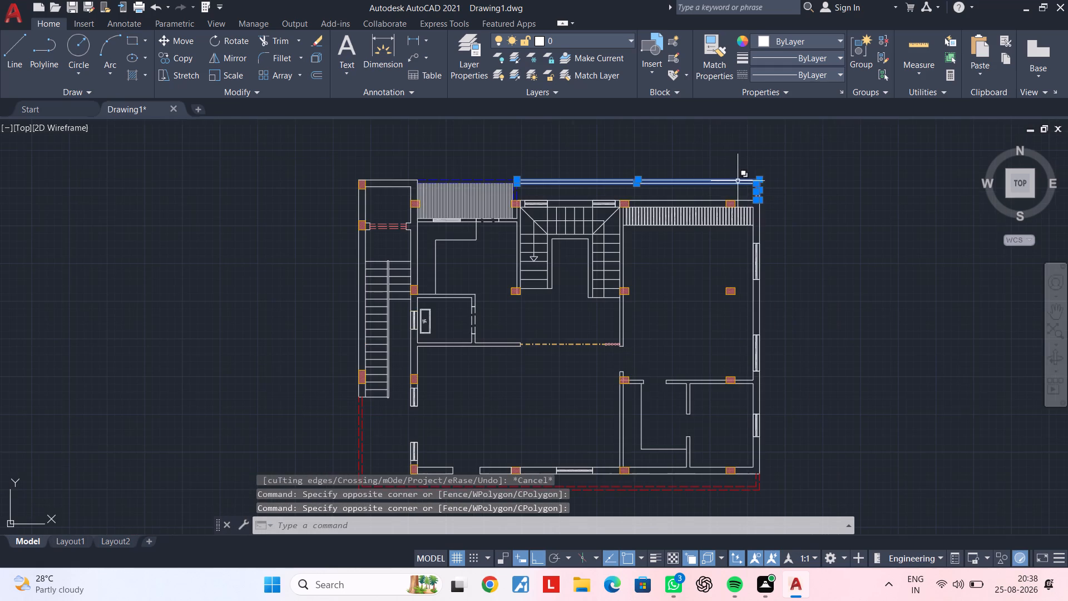
left_click(827, 38)
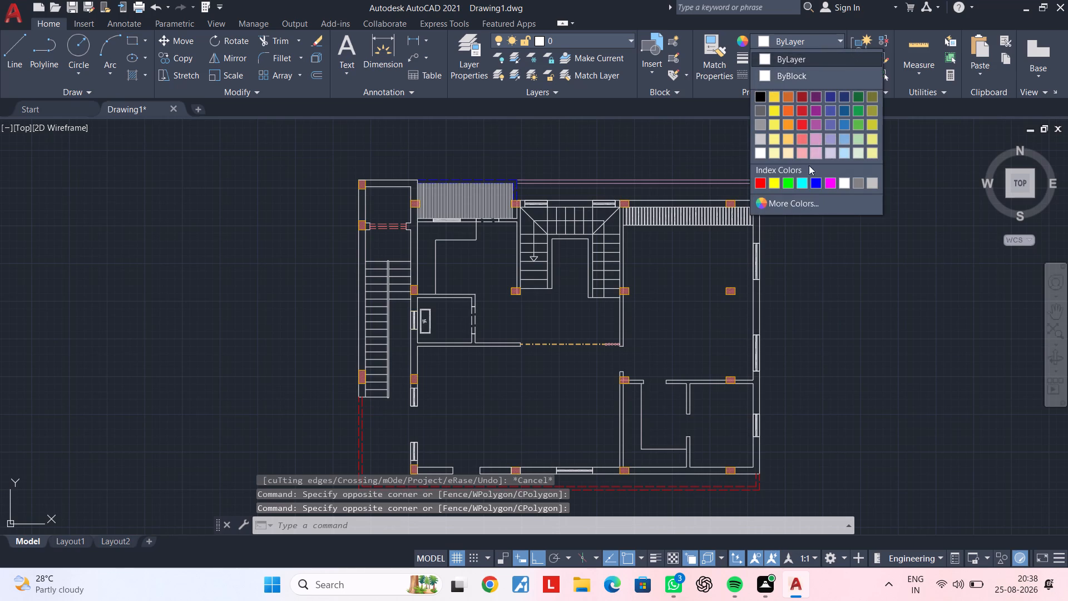
left_click(802, 126)
key("Escape")
Change the red north and northeast outline lines to the dashed linetype used on the south outline.
scroll(730, 189, "up", 3)
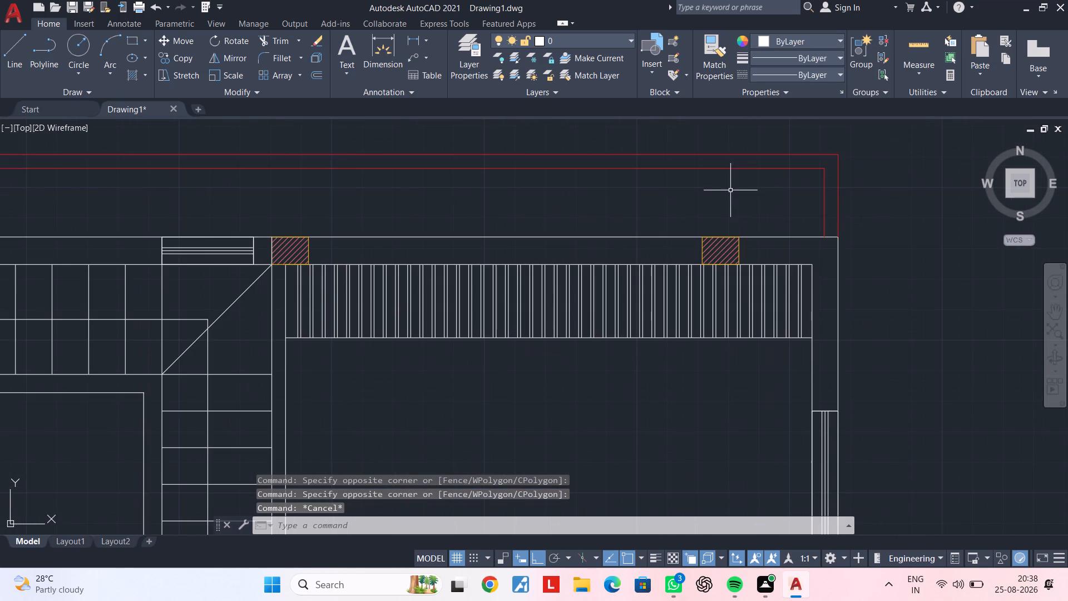
left_click(860, 184)
left_click(793, 191)
left_click(779, 184)
left_click(770, 151)
left_click(825, 78)
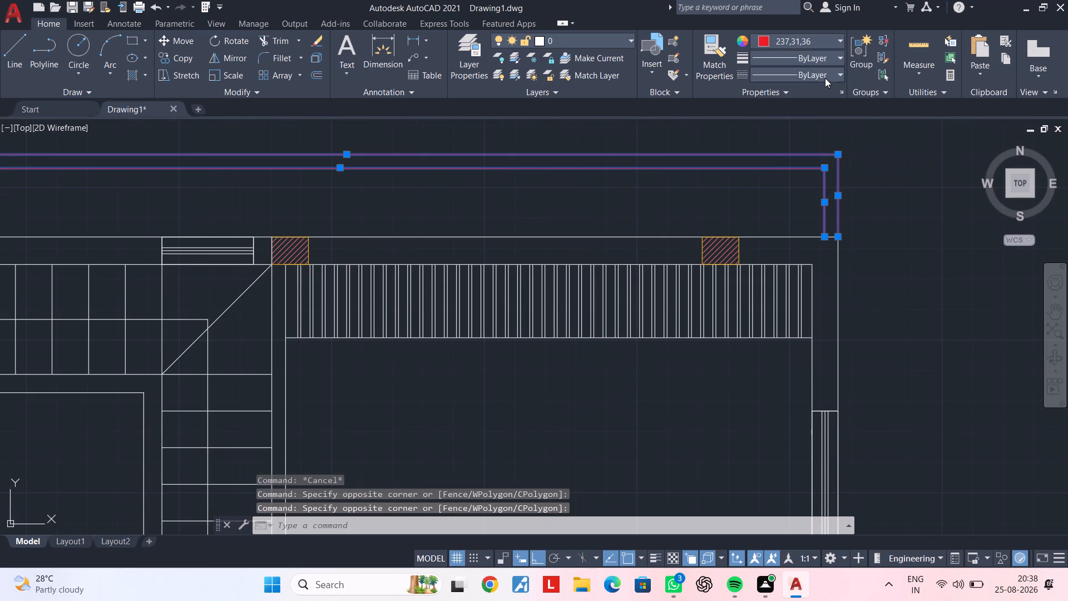
left_click(817, 129)
key("Escape")
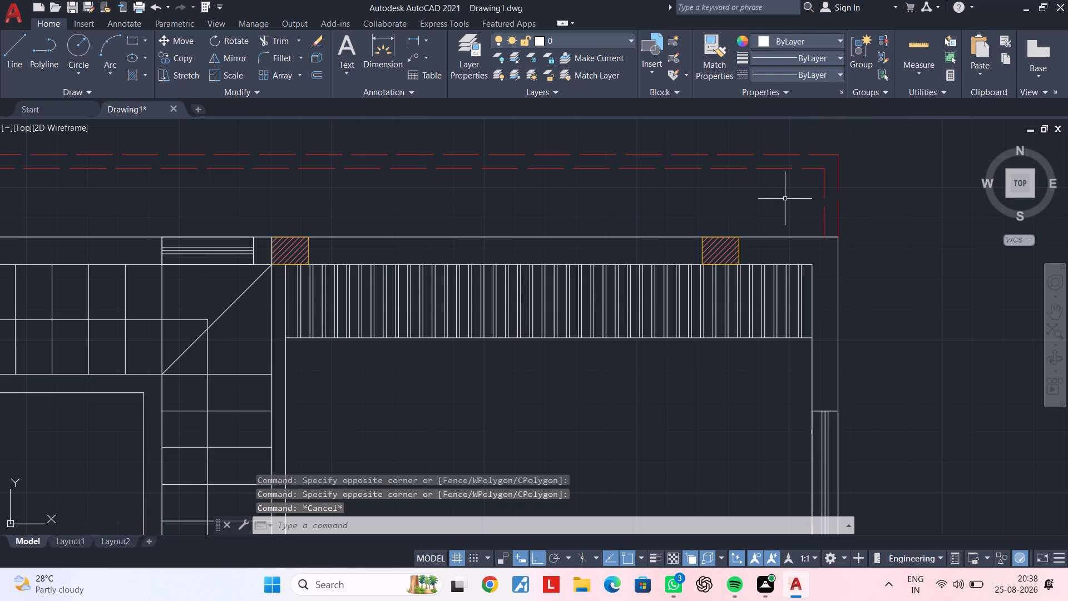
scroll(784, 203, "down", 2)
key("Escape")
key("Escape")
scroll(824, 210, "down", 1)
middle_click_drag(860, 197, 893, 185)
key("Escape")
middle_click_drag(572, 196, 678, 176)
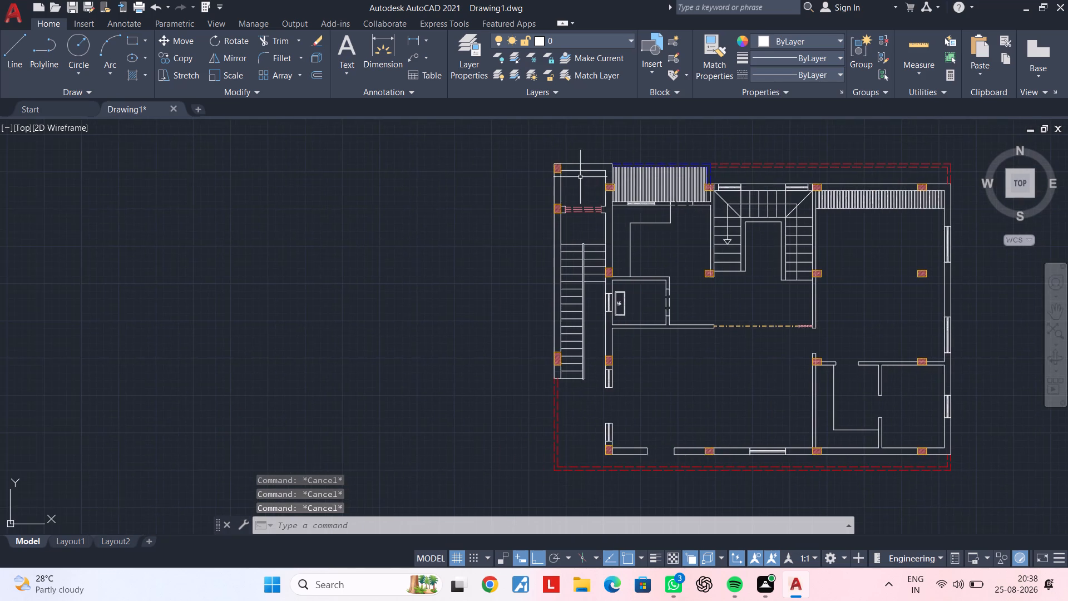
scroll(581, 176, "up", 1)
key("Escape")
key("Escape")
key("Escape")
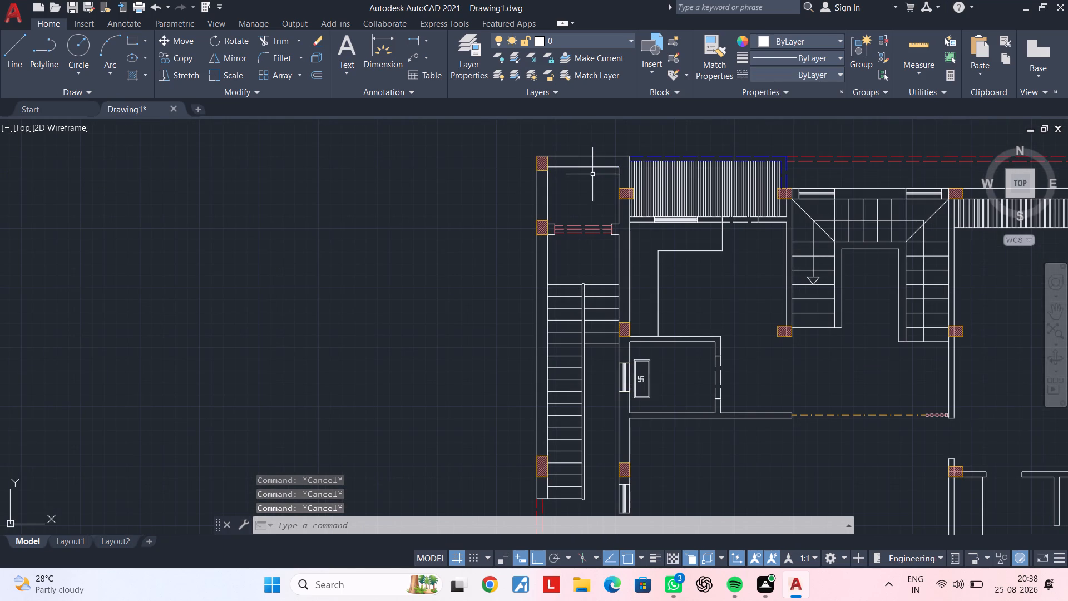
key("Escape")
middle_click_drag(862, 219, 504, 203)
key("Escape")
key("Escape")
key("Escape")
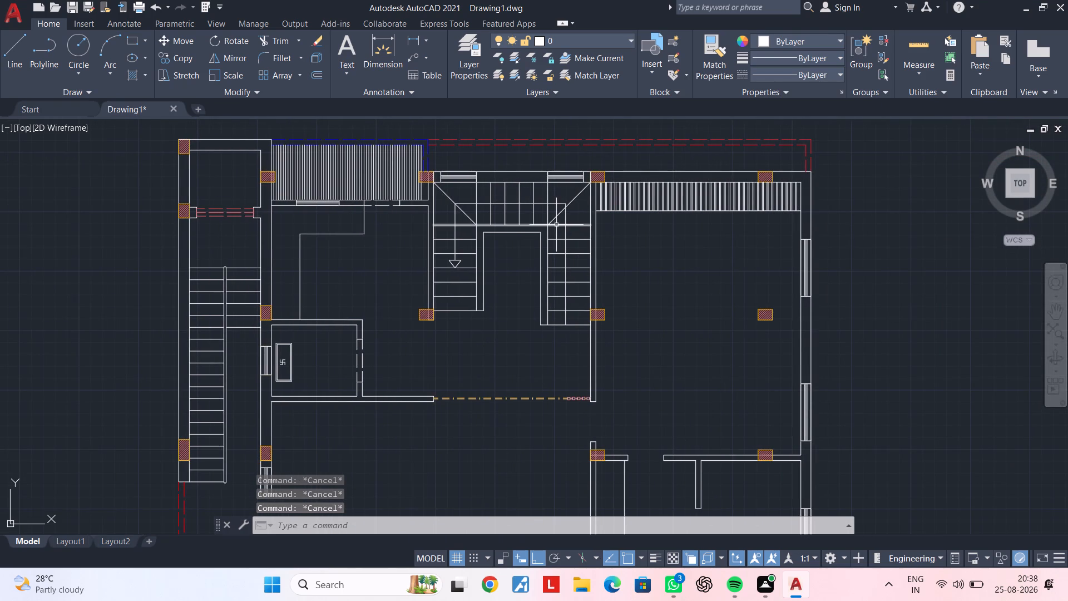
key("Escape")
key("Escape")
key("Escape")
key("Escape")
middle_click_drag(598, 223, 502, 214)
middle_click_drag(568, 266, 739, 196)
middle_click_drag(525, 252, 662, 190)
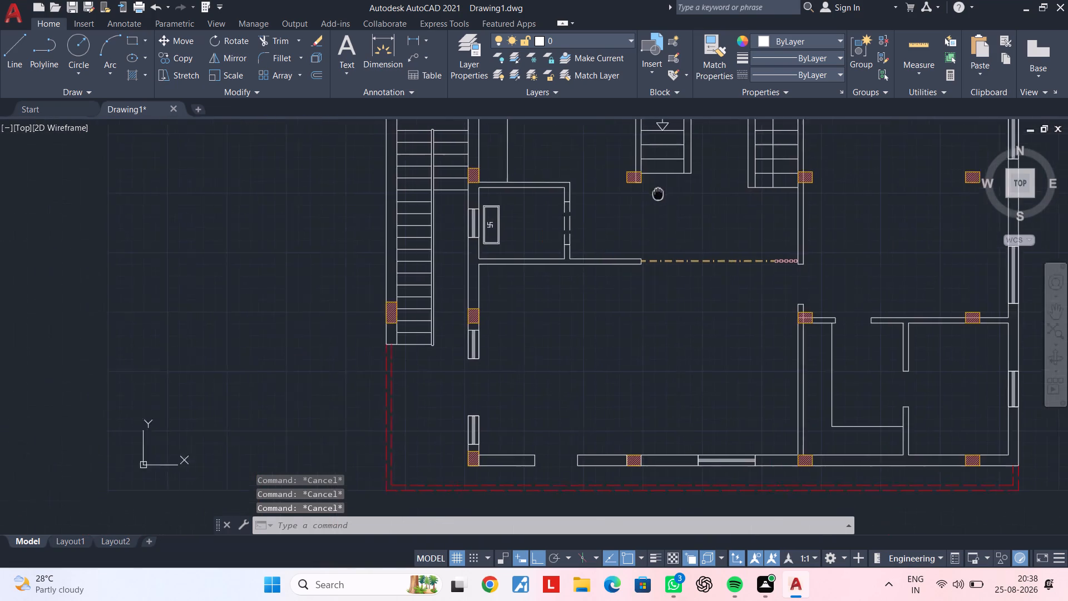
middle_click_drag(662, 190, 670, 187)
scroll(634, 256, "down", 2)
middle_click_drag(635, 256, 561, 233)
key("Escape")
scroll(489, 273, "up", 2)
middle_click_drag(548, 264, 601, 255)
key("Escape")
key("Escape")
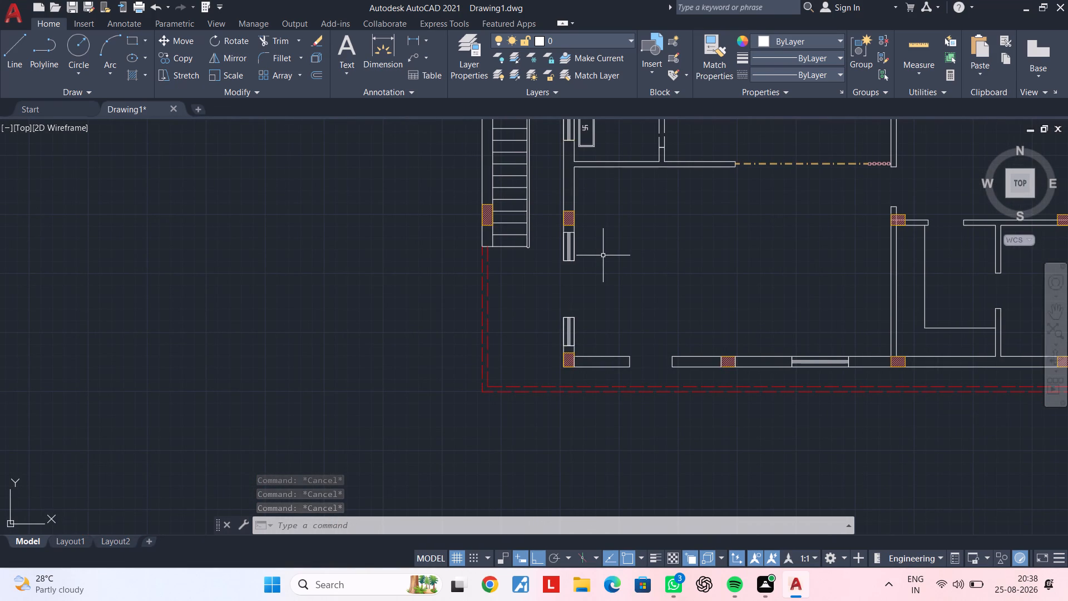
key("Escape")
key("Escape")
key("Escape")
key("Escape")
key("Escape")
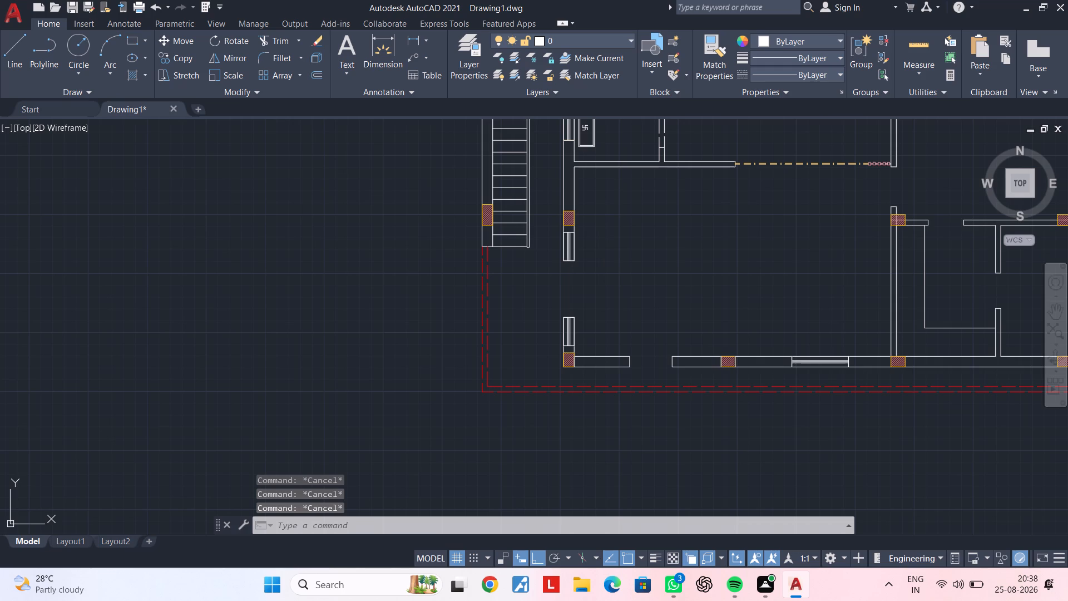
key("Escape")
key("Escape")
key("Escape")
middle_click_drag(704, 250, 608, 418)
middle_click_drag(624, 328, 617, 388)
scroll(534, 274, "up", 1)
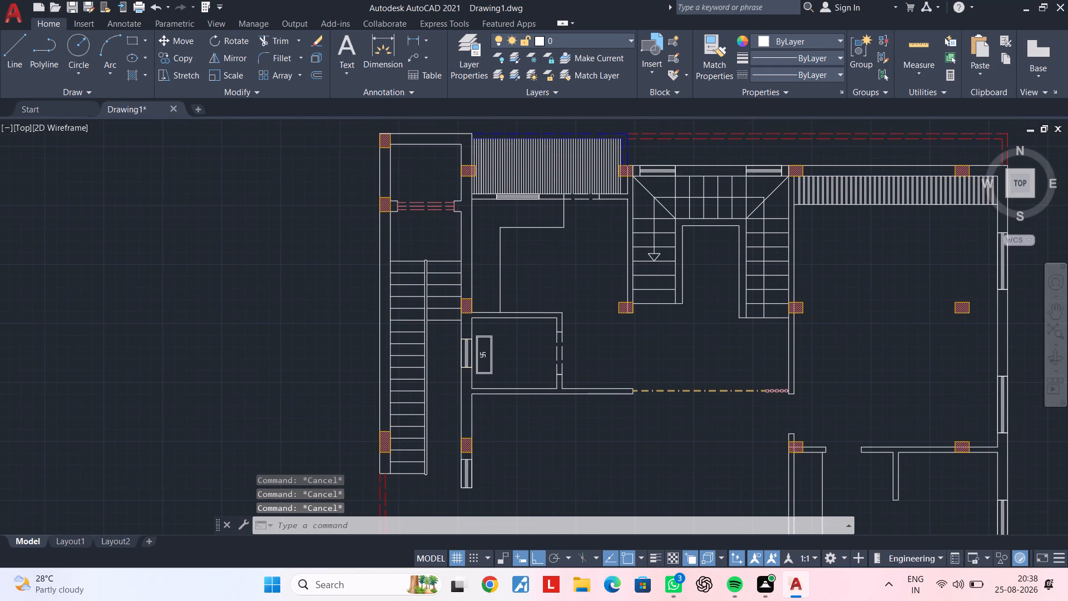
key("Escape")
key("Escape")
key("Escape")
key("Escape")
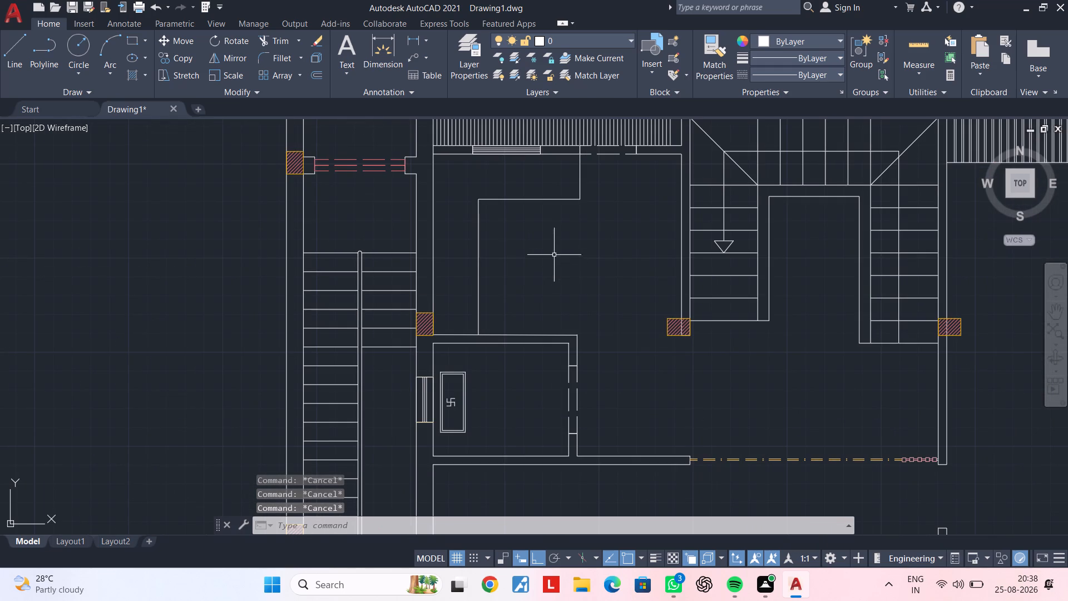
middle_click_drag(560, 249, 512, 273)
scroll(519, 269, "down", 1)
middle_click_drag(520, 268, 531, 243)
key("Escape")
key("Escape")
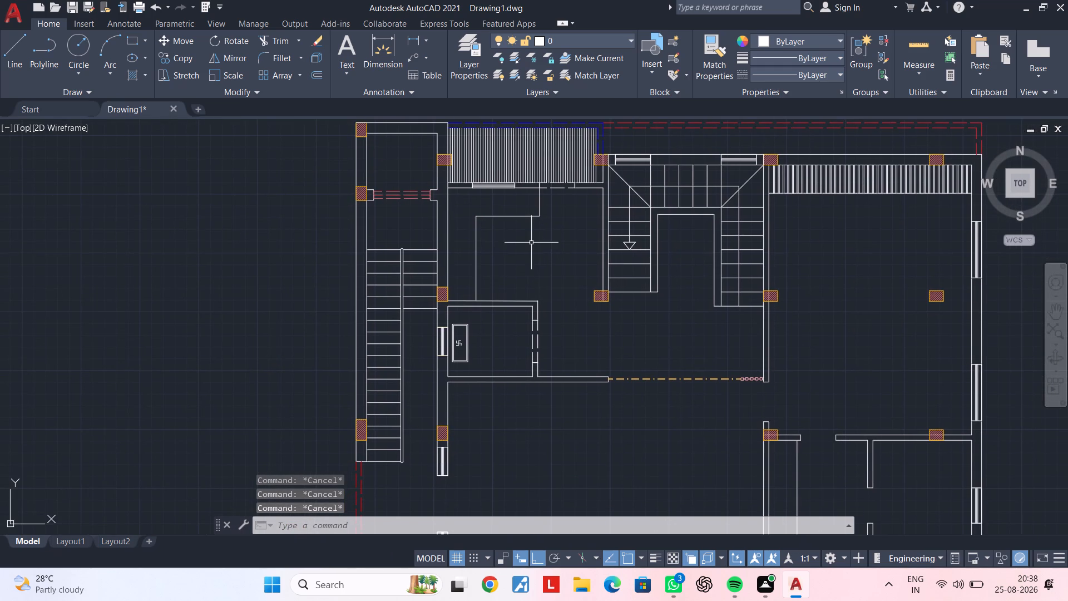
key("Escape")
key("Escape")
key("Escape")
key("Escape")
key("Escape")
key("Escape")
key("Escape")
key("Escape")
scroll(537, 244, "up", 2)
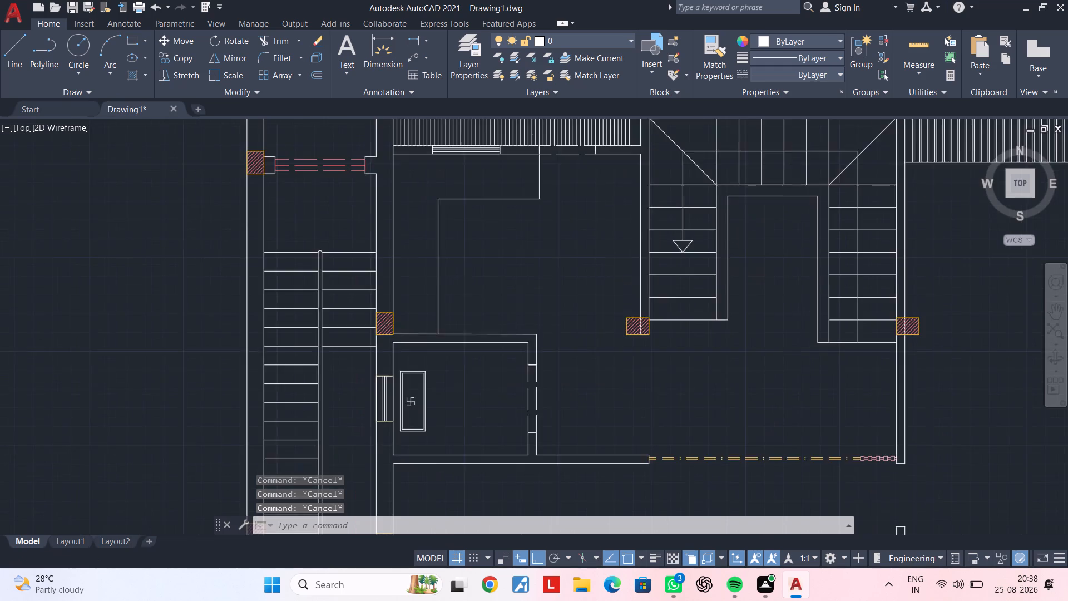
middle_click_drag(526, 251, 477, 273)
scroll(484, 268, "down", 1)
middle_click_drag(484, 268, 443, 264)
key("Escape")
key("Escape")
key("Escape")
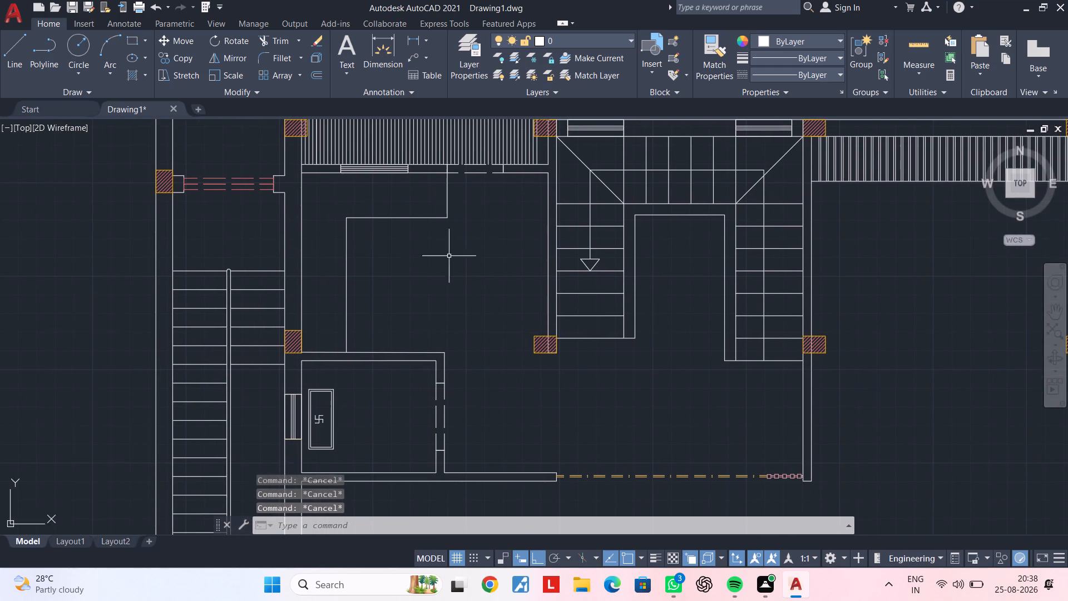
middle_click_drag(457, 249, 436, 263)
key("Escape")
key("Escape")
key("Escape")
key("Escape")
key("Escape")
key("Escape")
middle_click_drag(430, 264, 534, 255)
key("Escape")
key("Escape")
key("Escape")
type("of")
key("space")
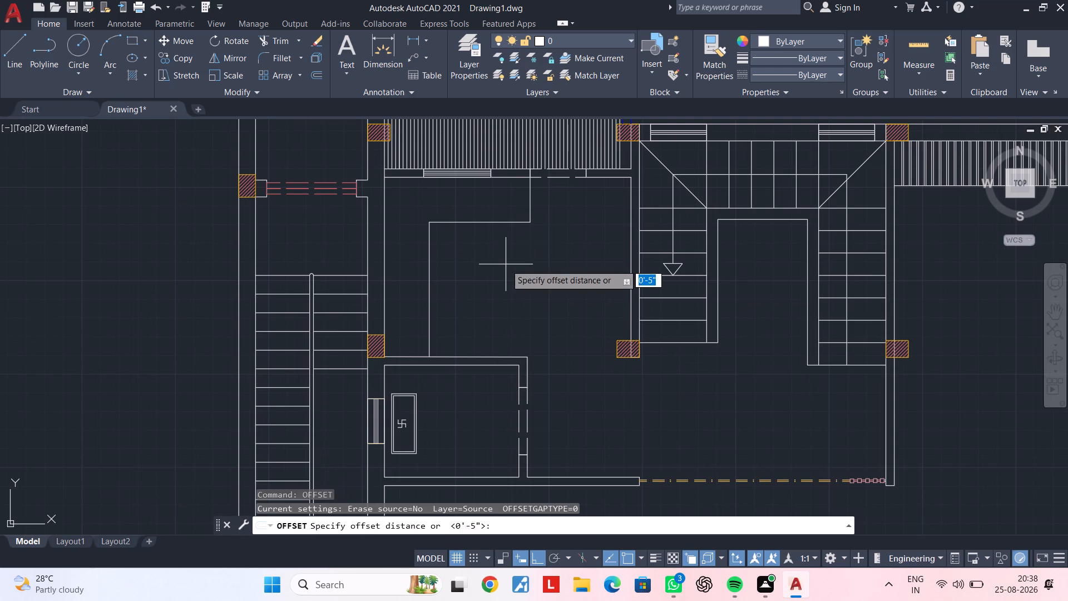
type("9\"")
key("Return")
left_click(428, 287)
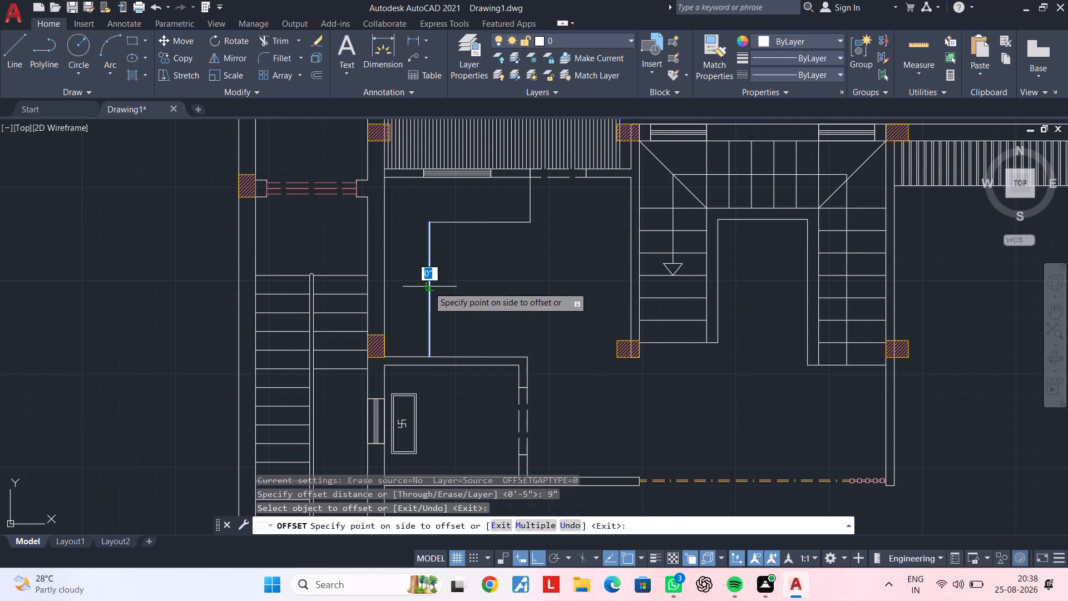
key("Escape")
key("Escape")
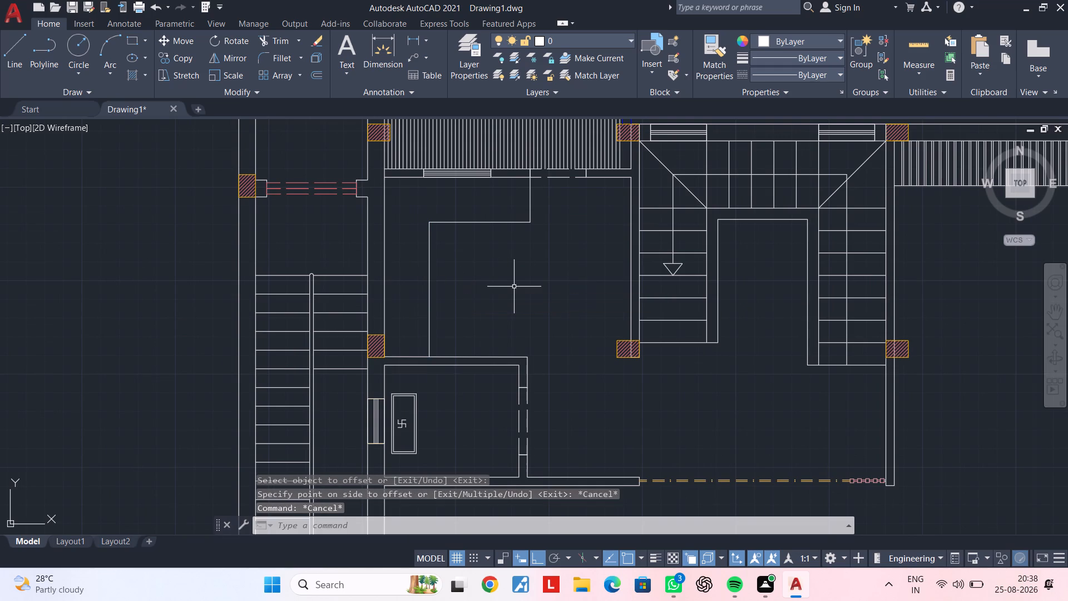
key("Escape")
Offset the vertical line north of the small room with the swastika symbol 1' eastward.
type("of")
key("space")
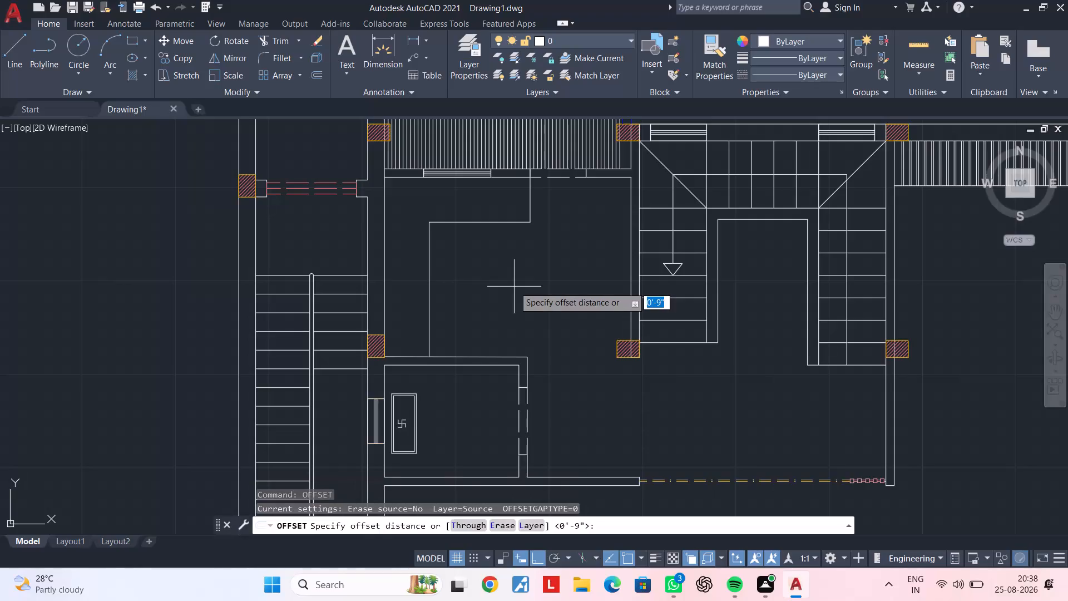
type("1'")
key("Return")
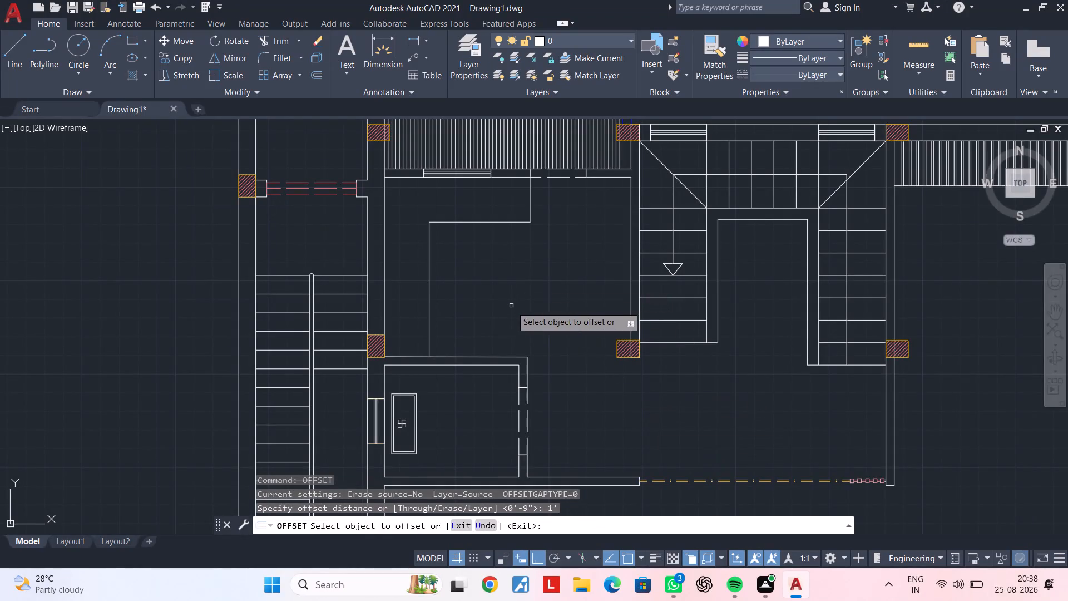
left_click(429, 292)
left_click(499, 289)
key("Escape")
key("Escape")
key("Escape")
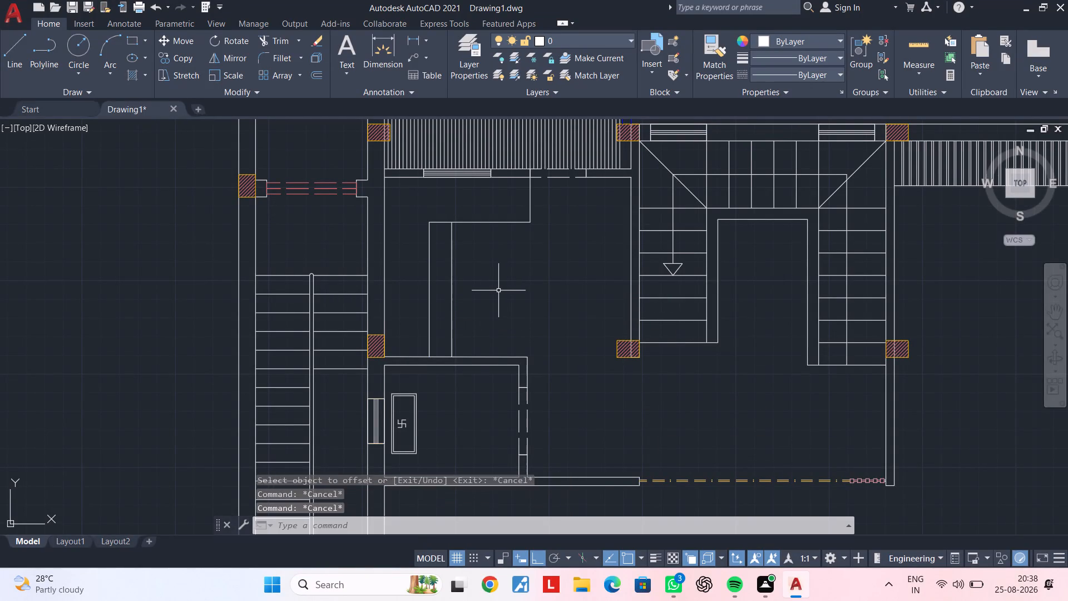
Offset the new vertical line repeatedly eastward at 1' spacing, adding four more parallel lines toward the staircase wall.
middle_click_drag(498, 289, 476, 291)
key("space")
key("space")
left_click(430, 289)
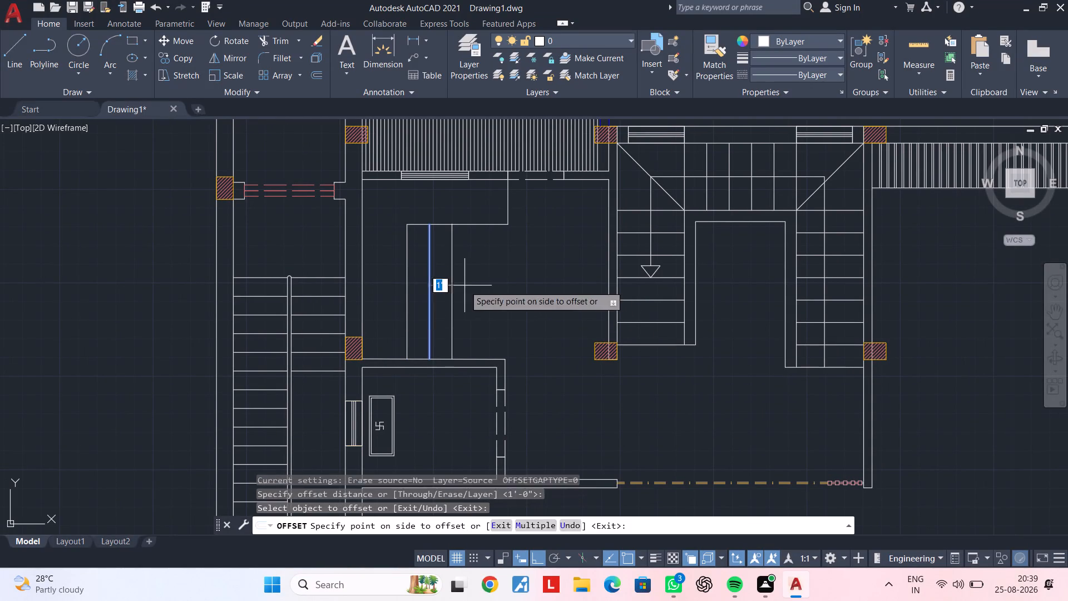
left_click(470, 285)
left_click(451, 287)
left_click(497, 280)
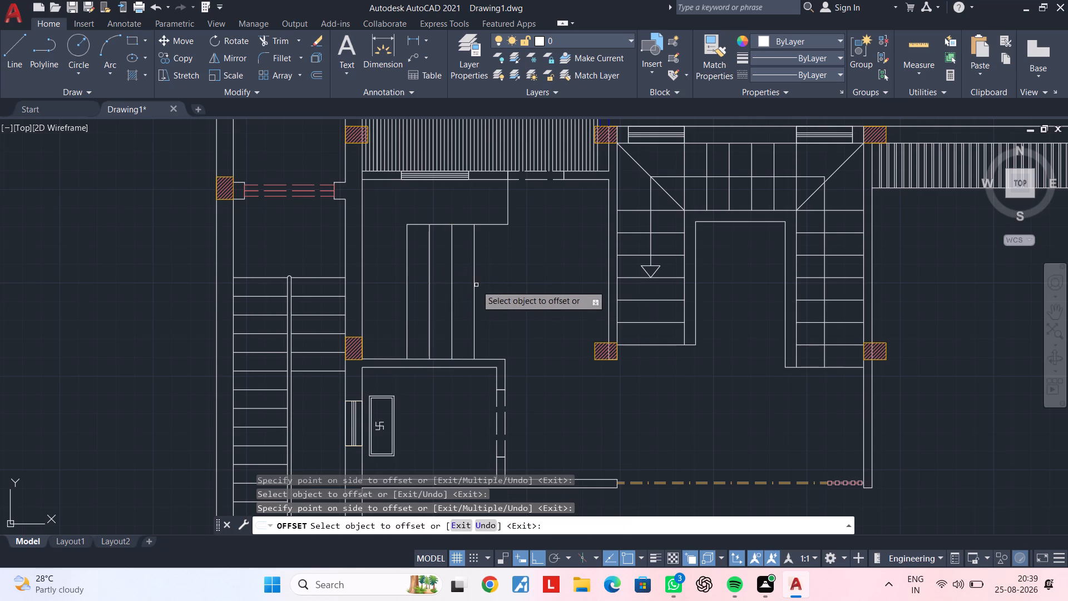
left_click(476, 286)
left_click(504, 284)
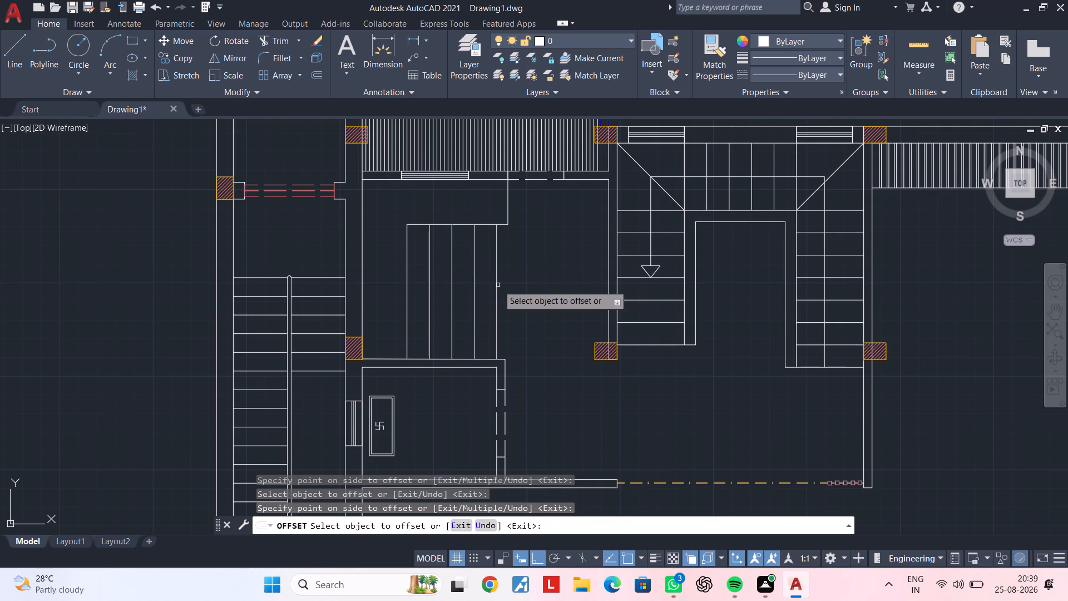
left_click(498, 285)
left_click(537, 284)
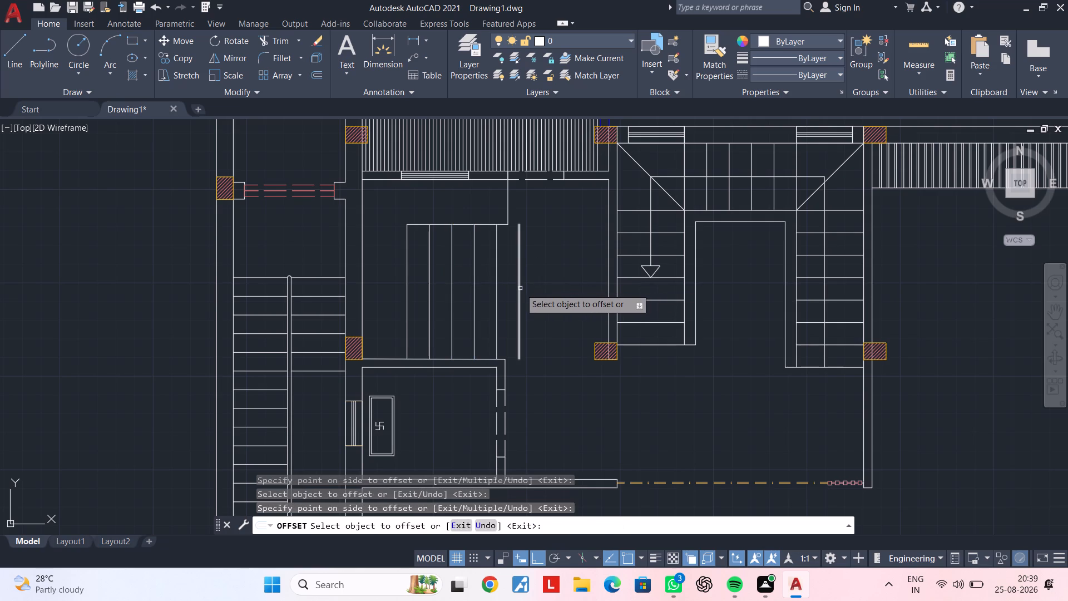
Offset the end vertical step line twice toward the staircase wall at 1' spacing, adding two more parallel lines.
left_click(520, 288)
left_click(546, 287)
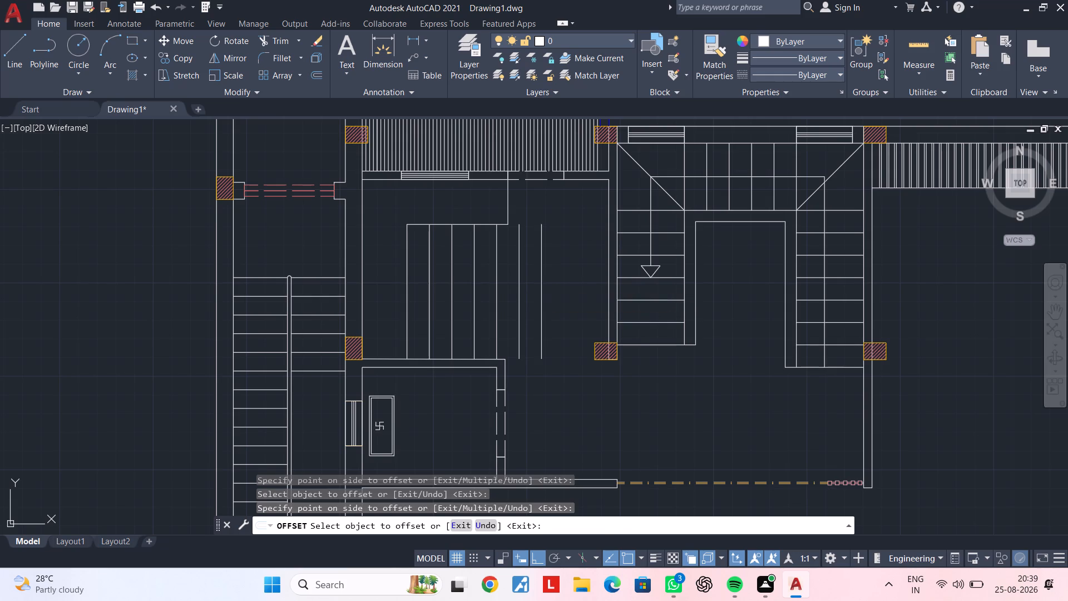
left_click(543, 286)
left_click(589, 282)
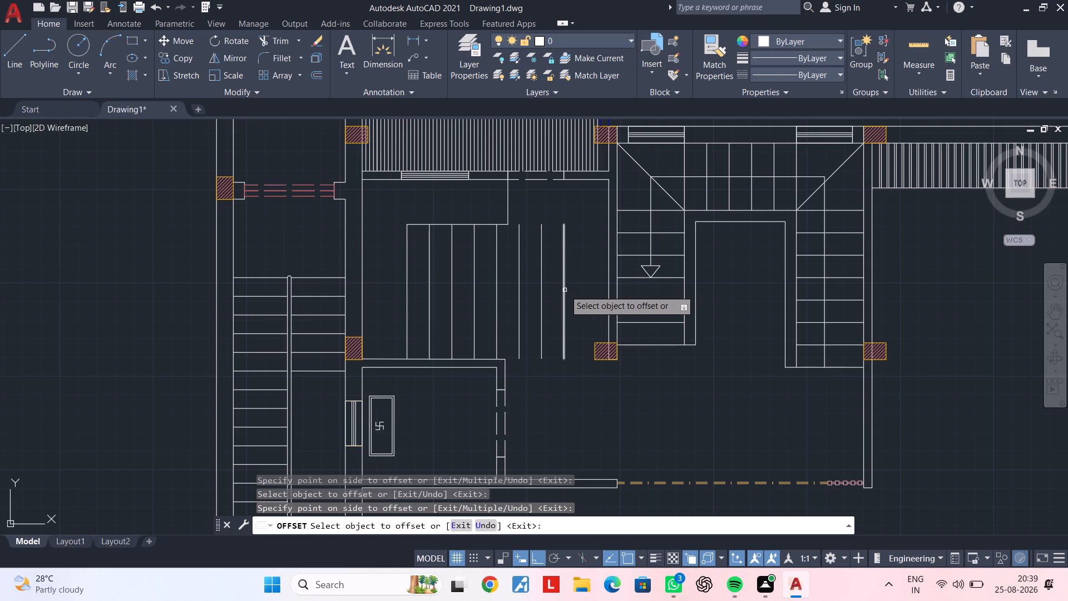
key("Escape")
key("Escape")
key("Escape")
key("Escape")
key("Escape")
key("Escape")
key("Escape")
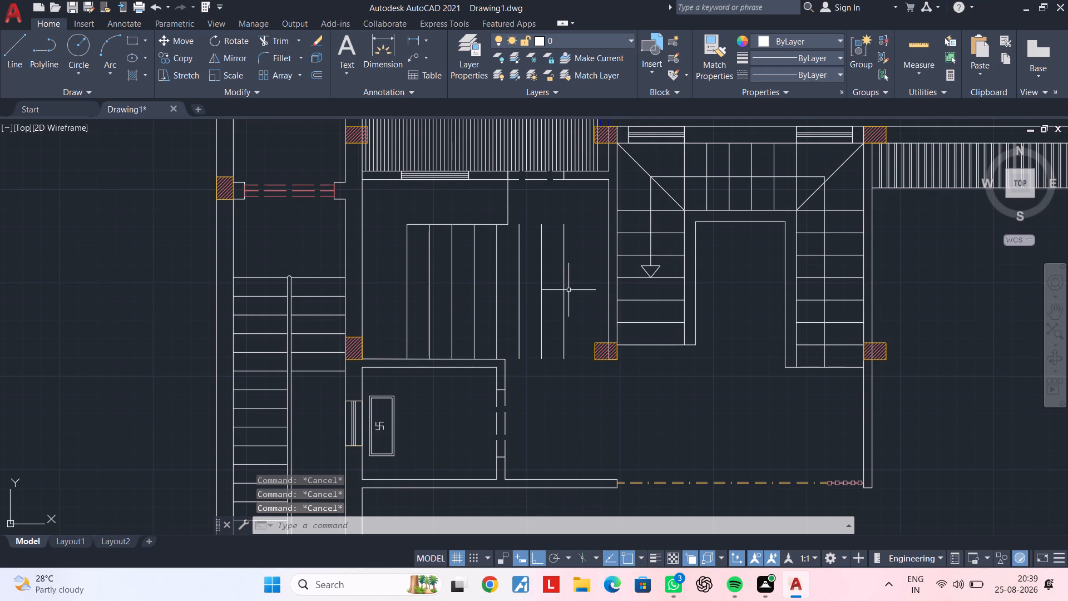
key("Escape")
key("Escape")
key("Escape")
Extend the three free-standing vertical step lines up to the inner face of the upper wall.
middle_click_drag(577, 287, 583, 269)
key("Escape")
key("Escape")
key("Escape")
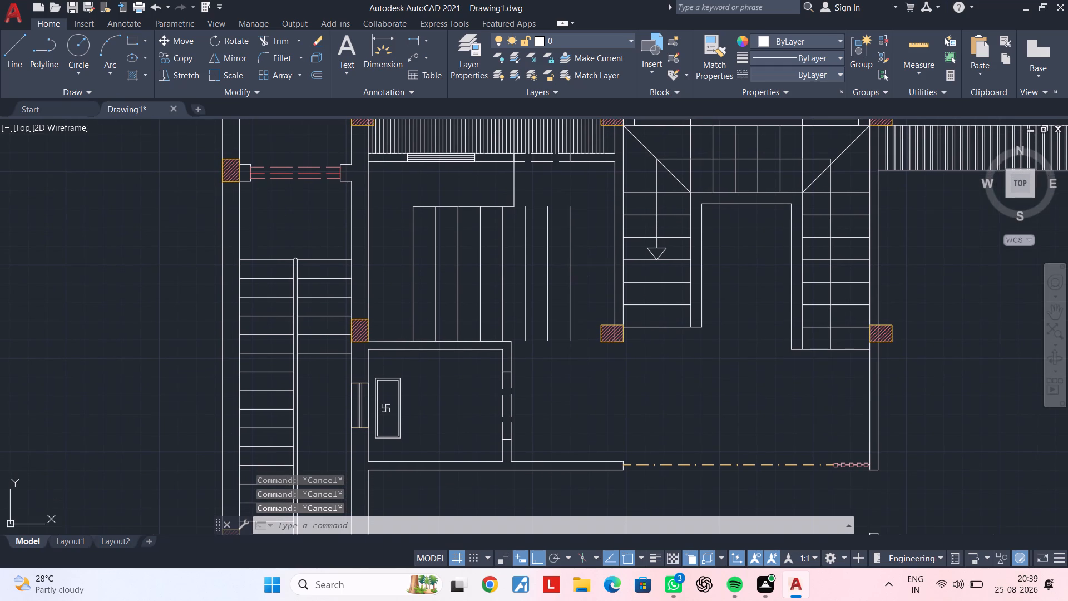
key("Escape")
key("Escape")
type("ex")
key("space")
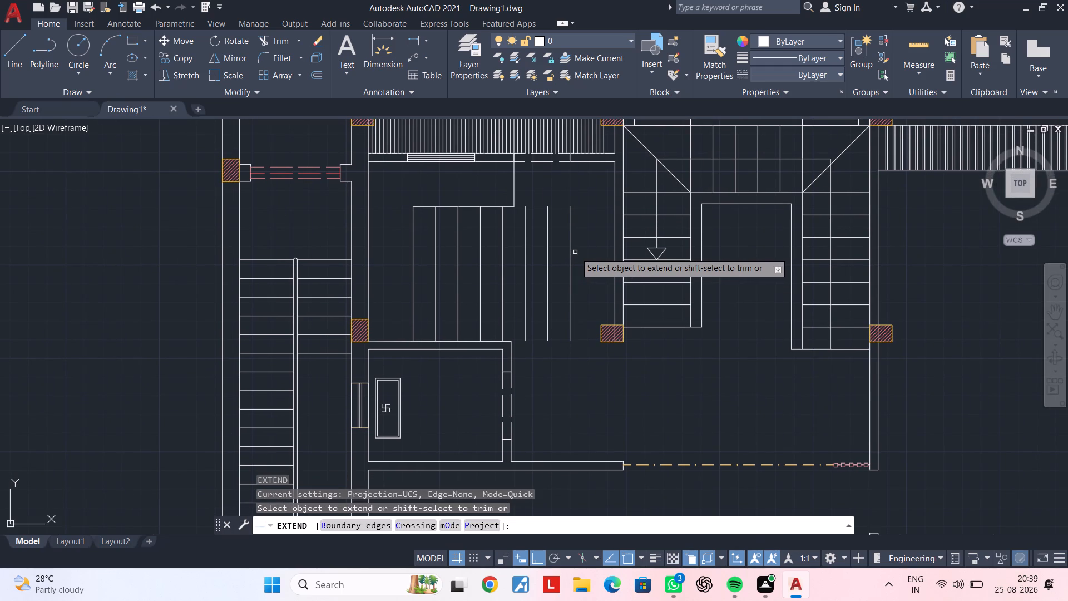
left_click(575, 252)
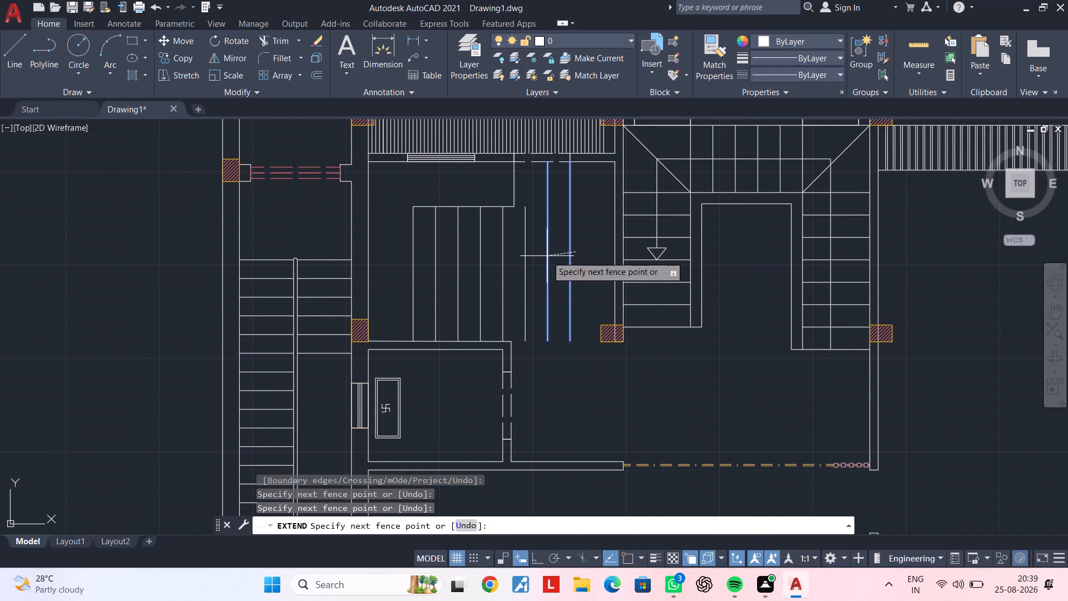
scroll(549, 252, "up", 1)
middle_click_drag(549, 254, 546, 291)
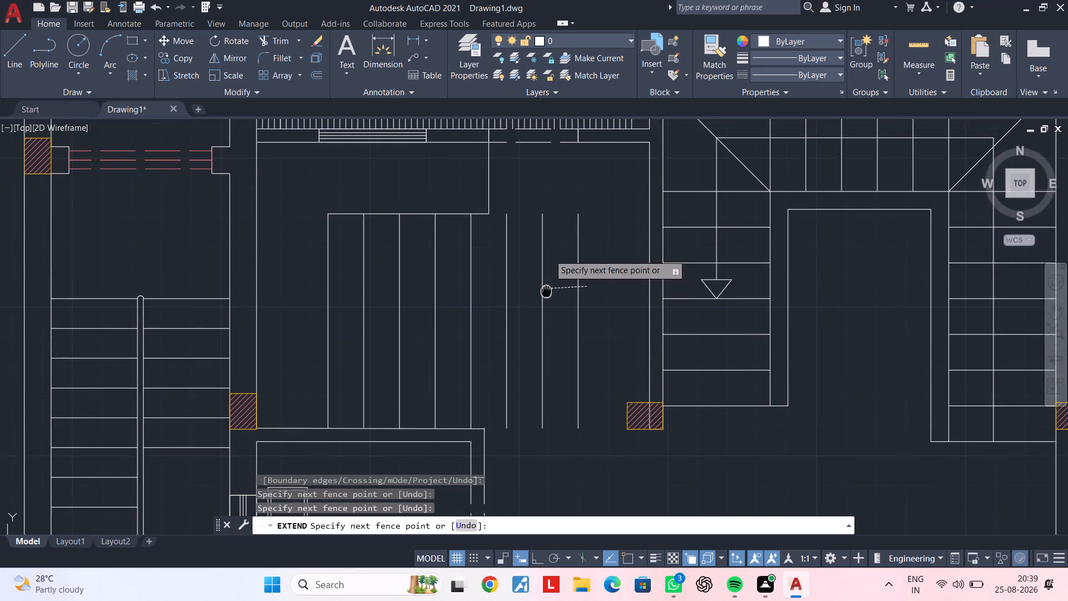
middle_click_drag(546, 291, 532, 347)
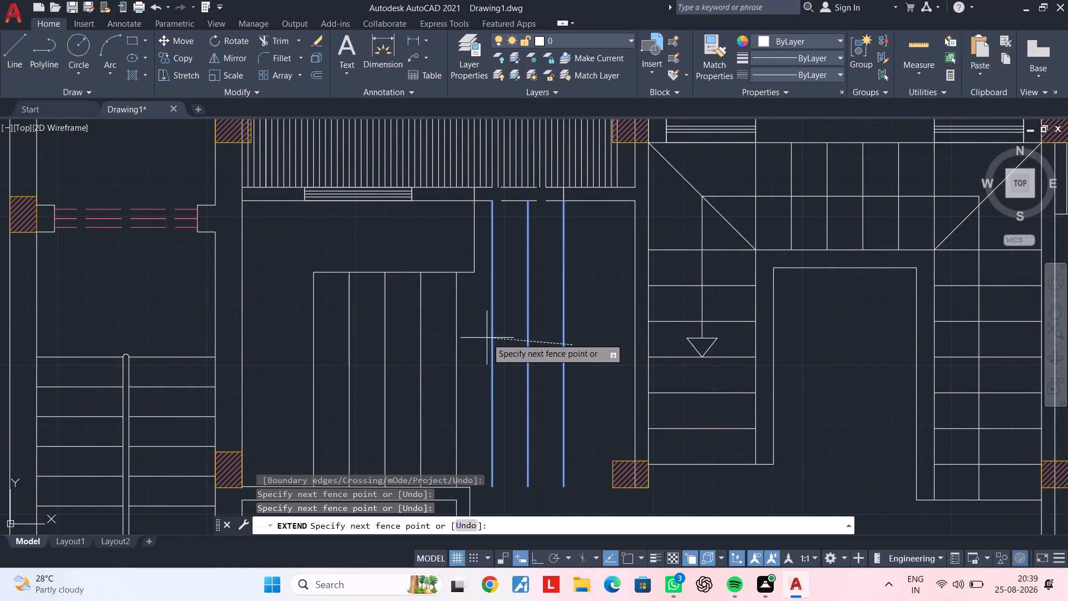
left_click(487, 338)
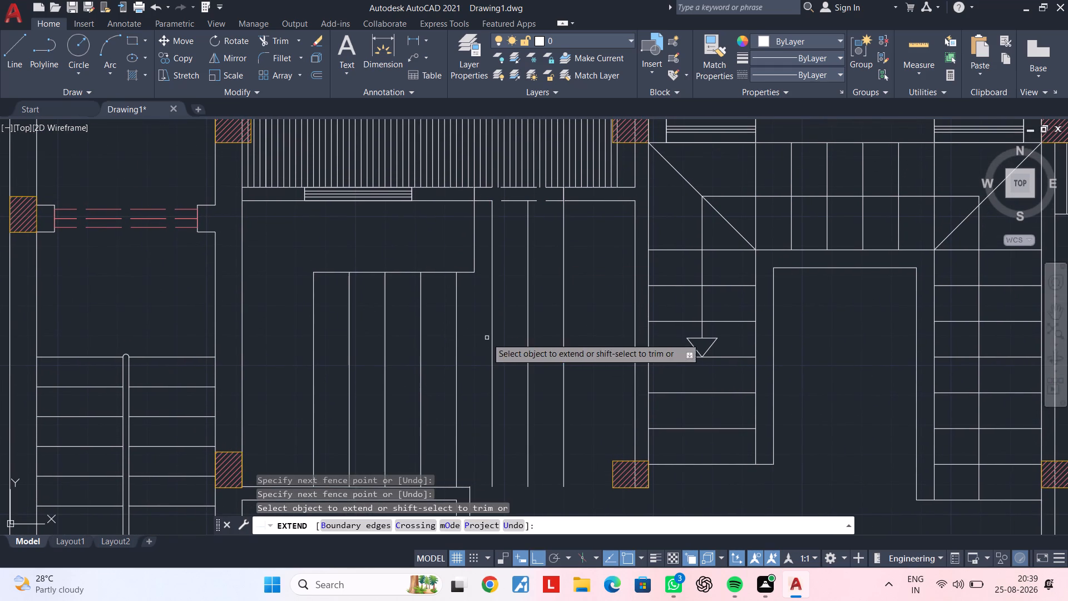
middle_click_drag(585, 307, 548, 329)
key("Escape")
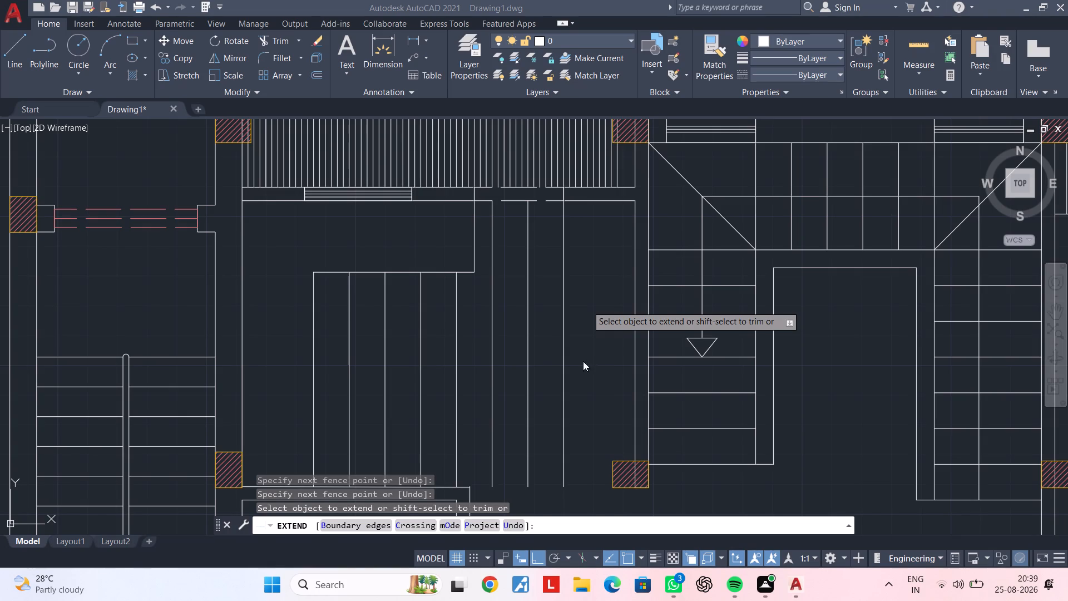
key("Escape")
key("Escape")
middle_click_drag(592, 210, 625, 206)
key("Escape")
key("Escape")
key("Escape")
key("Escape")
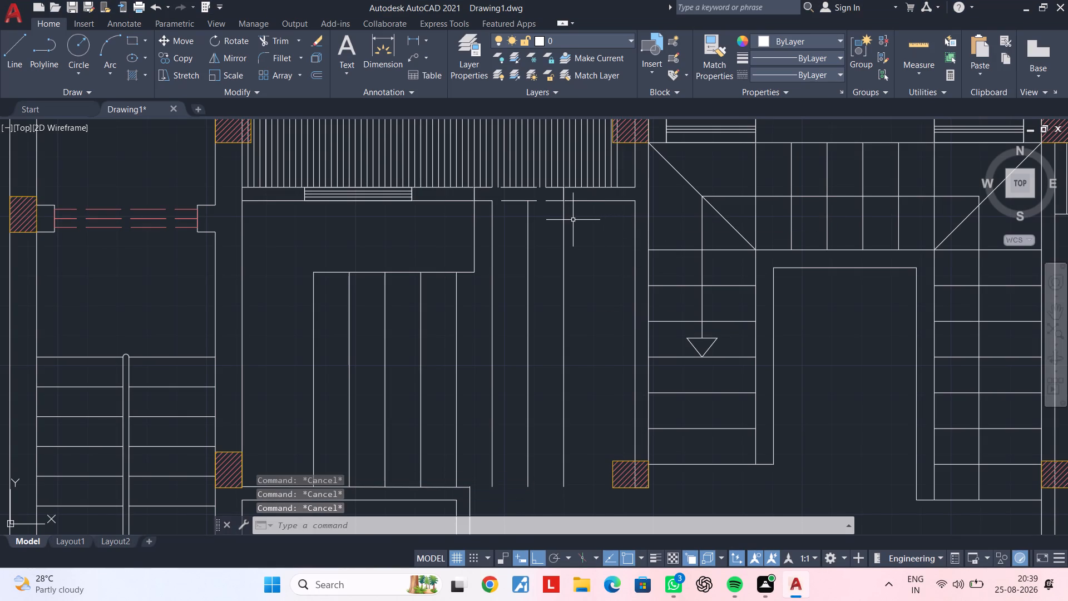
Offset the inner line of the upper wall 1' down into the stair space beside the door opening.
type("of 1'")
key("Return")
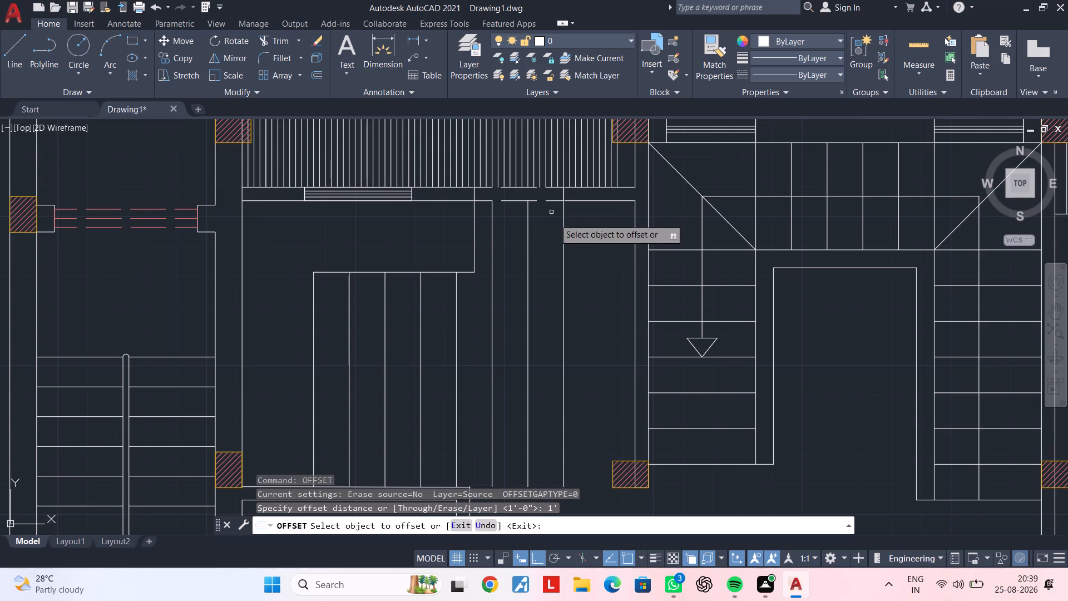
left_click(601, 201)
left_click(602, 271)
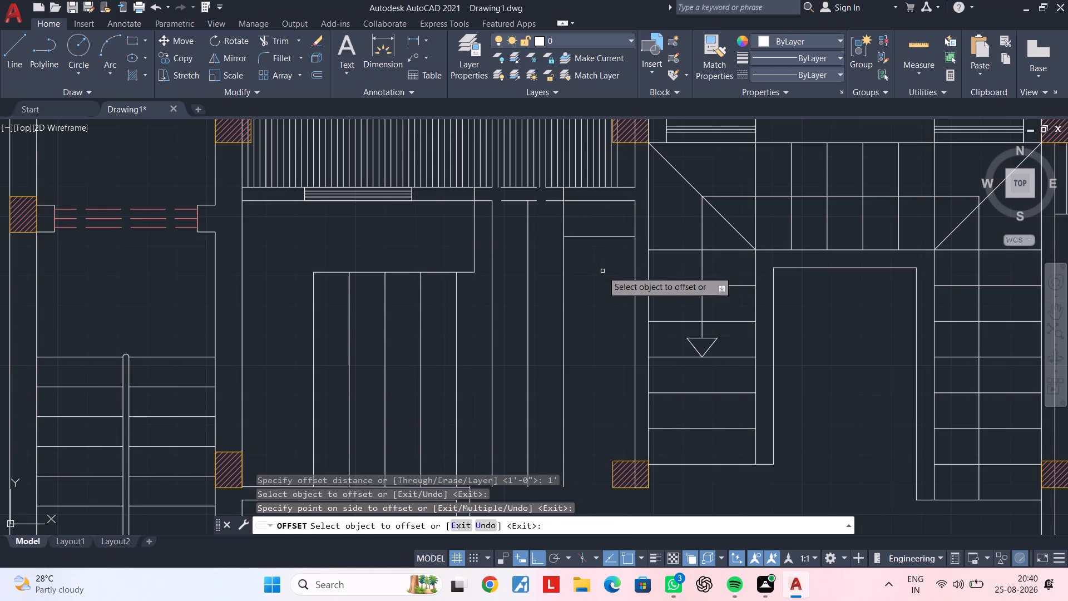
key("Escape")
key("Escape")
Extend the new horizontal line across the vertical step lines to the landing's vertical edge.
type("ex")
key("space")
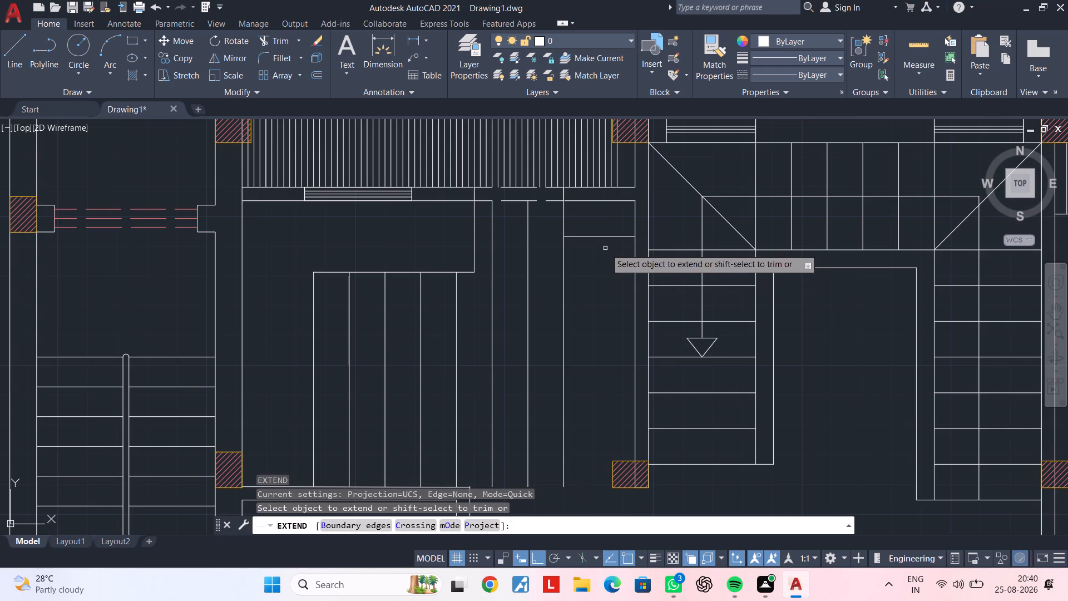
left_click(602, 236)
left_click(583, 236)
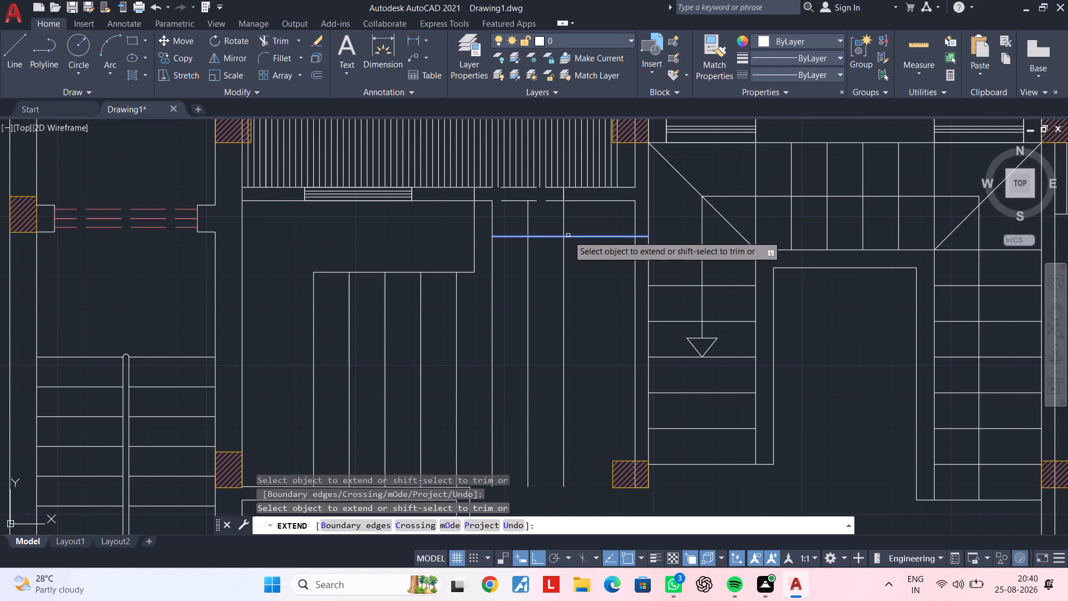
left_click(551, 235)
left_click(517, 235)
key("Escape")
key("Escape")
Trim the horizontal line back to the last vertical step line, removing the portion running to the staircase wall.
type("tr")
key("space")
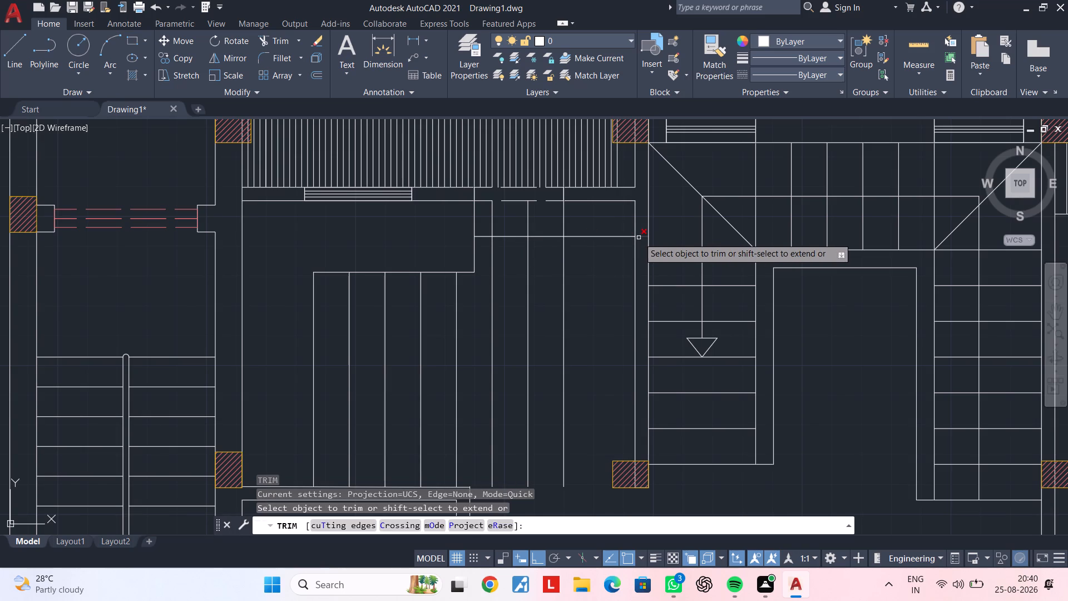
left_click(641, 235)
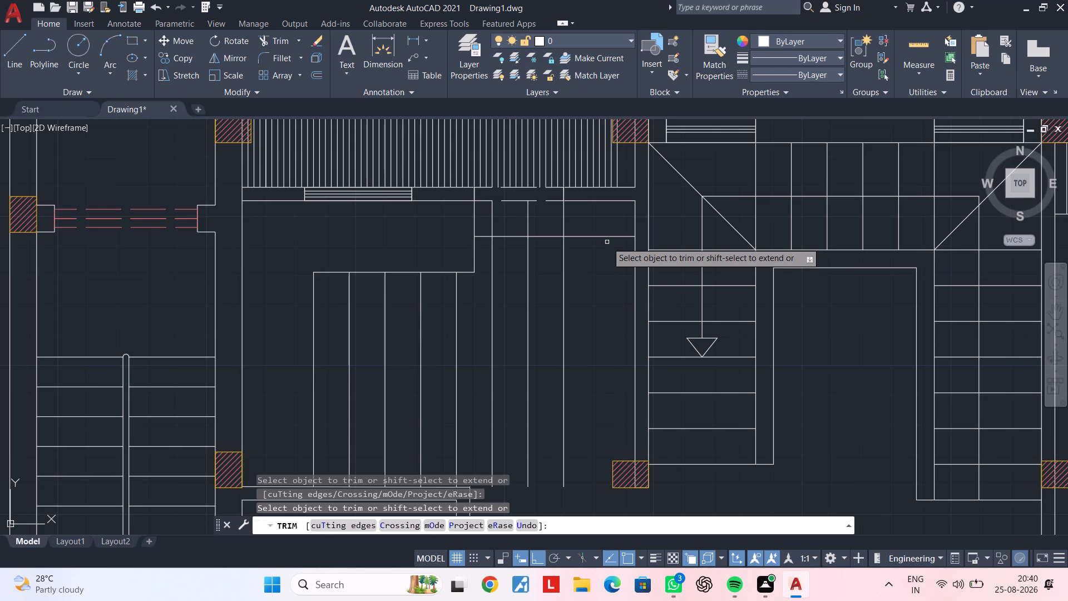
key("Escape")
key("Escape")
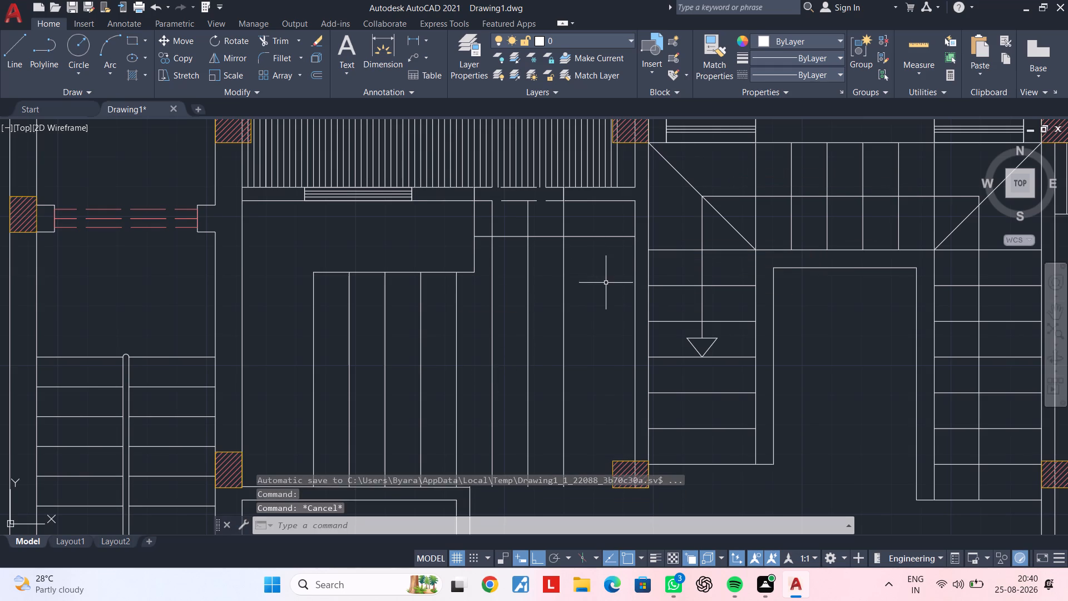
middle_click_drag(596, 287, 568, 302)
key("Escape")
key("Escape")
key("Escape")
type("tr")
key("space")
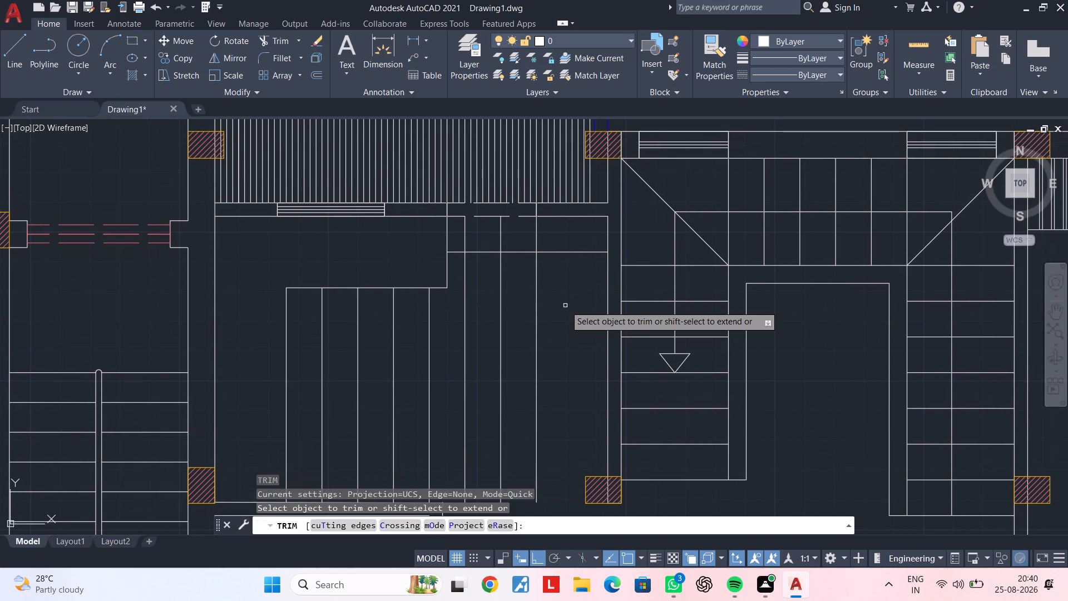
left_click(564, 252)
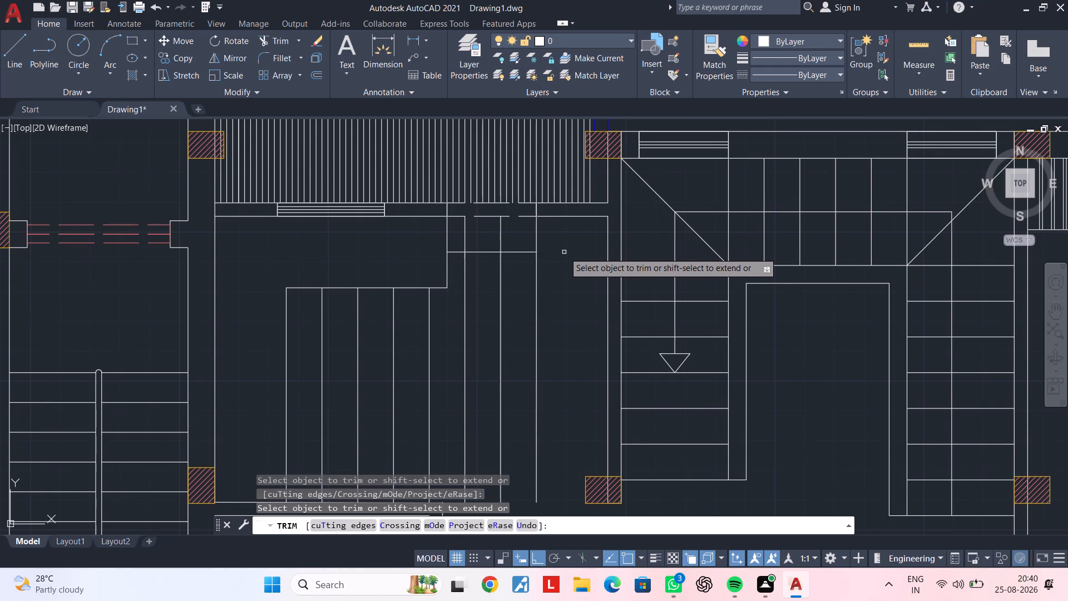
key("Escape")
key("Escape")
Draw a three-point arc from the column's lower outer corner through the last step line's lower end, finishing about 1'-10" above it.
middle_click_drag(587, 323, 590, 227)
key("Escape")
key("Escape")
middle_click_drag(587, 321, 595, 251)
key("Escape")
key("Escape")
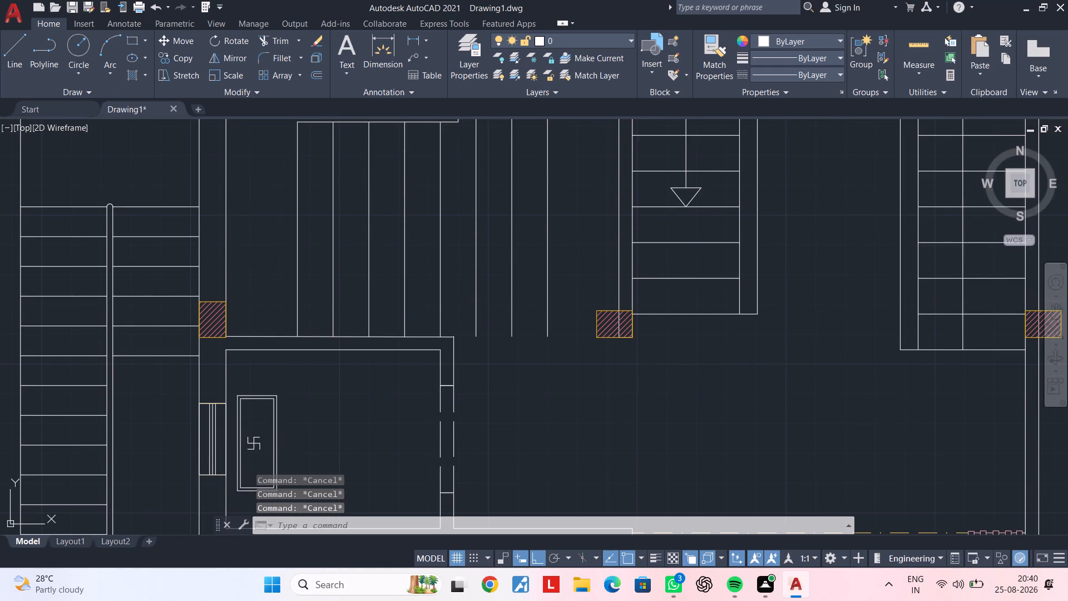
key("Escape")
key("Escape")
key("Escape")
left_click(108, 43)
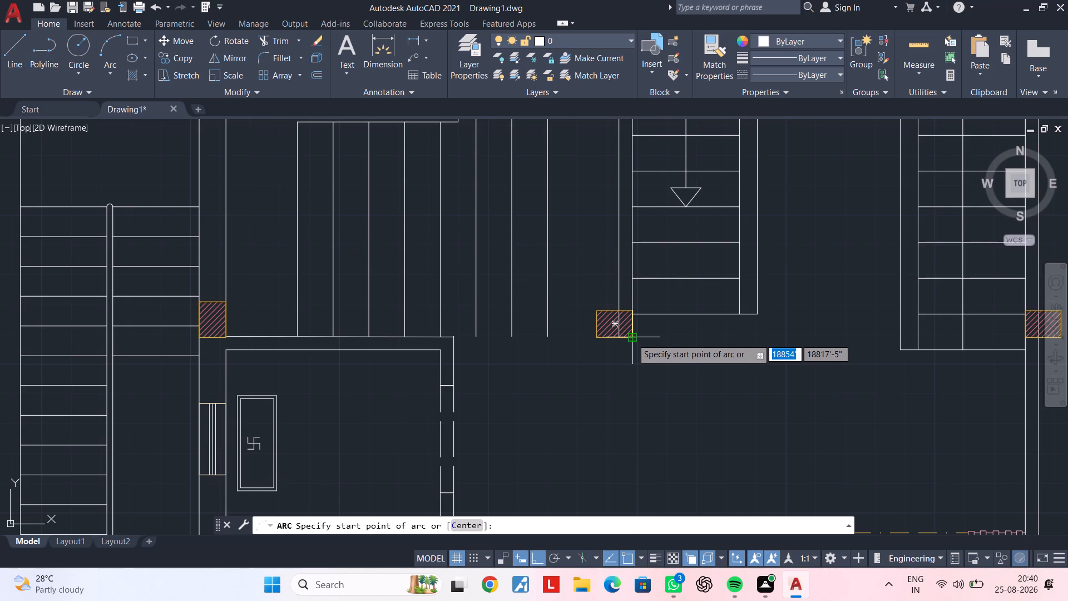
left_click(637, 339)
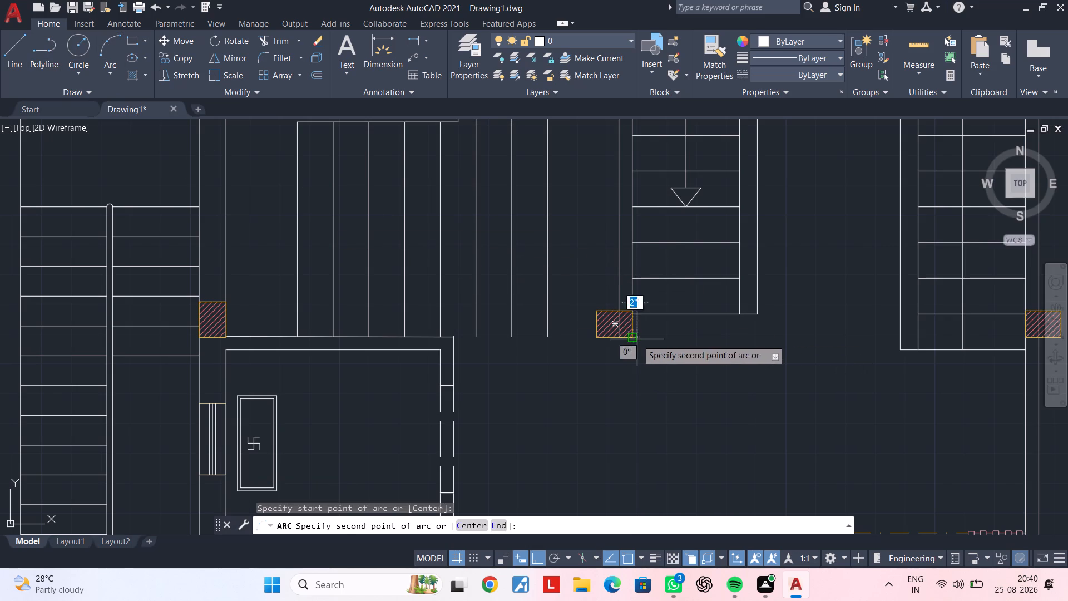
left_click(547, 338)
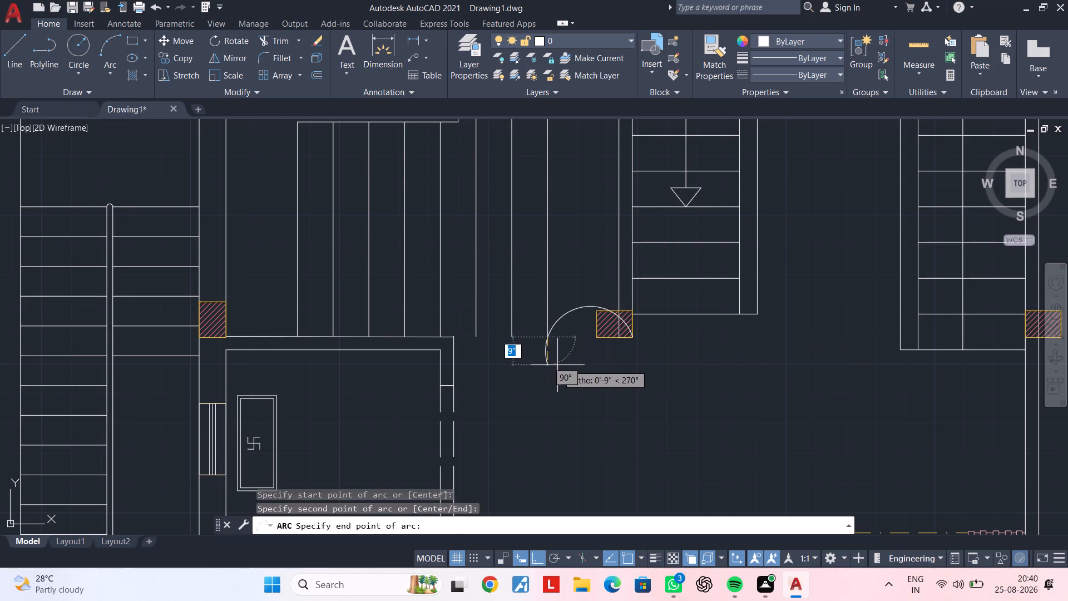
left_click(572, 273)
key("Escape")
key("Escape")
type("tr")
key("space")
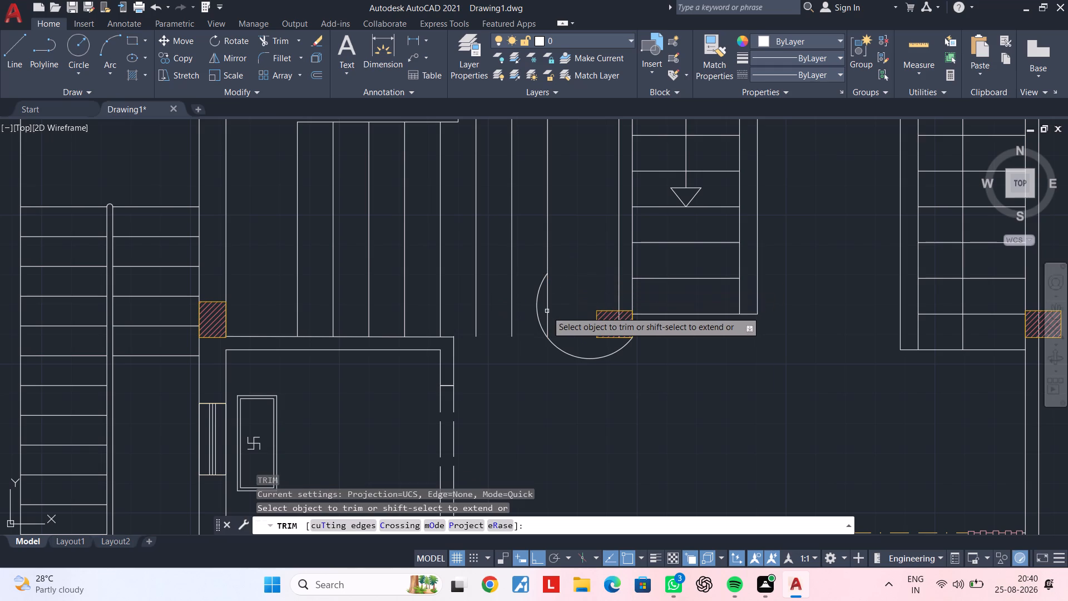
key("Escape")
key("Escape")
Extend the last vertical step line down to meet the new arc.
scroll(550, 339, "up", 2)
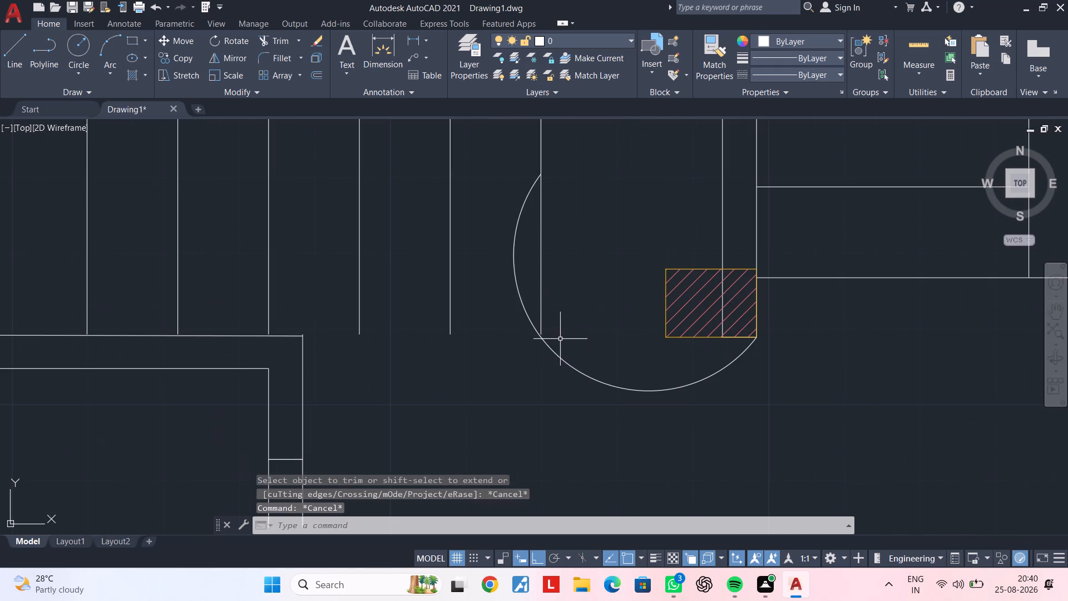
key("Escape")
key("Escape")
type("ex")
key("space")
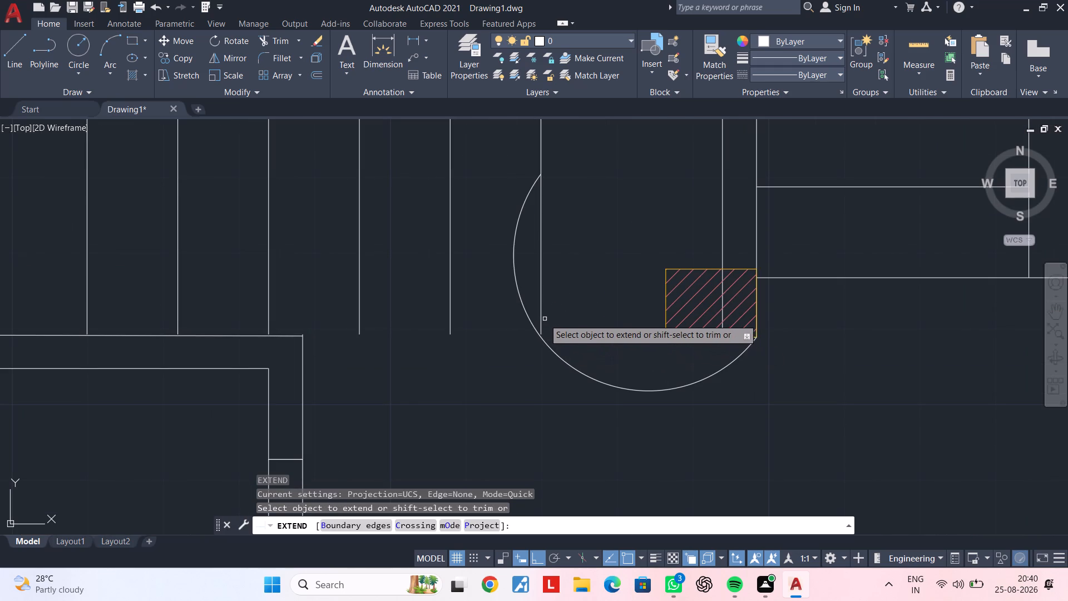
key("Escape")
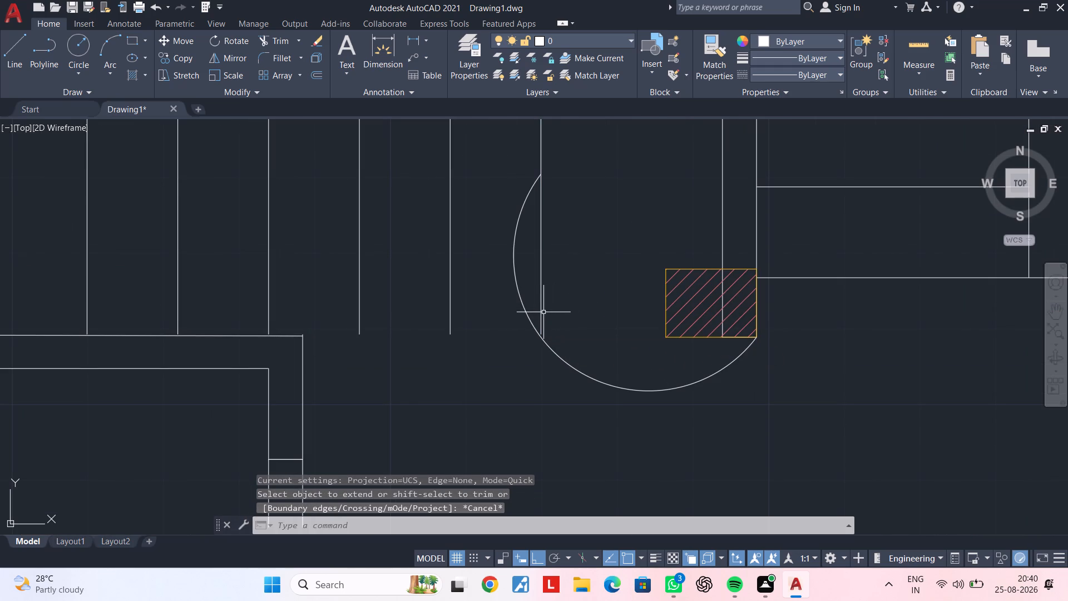
key("e")
type("x")
key("space")
left_click(543, 314)
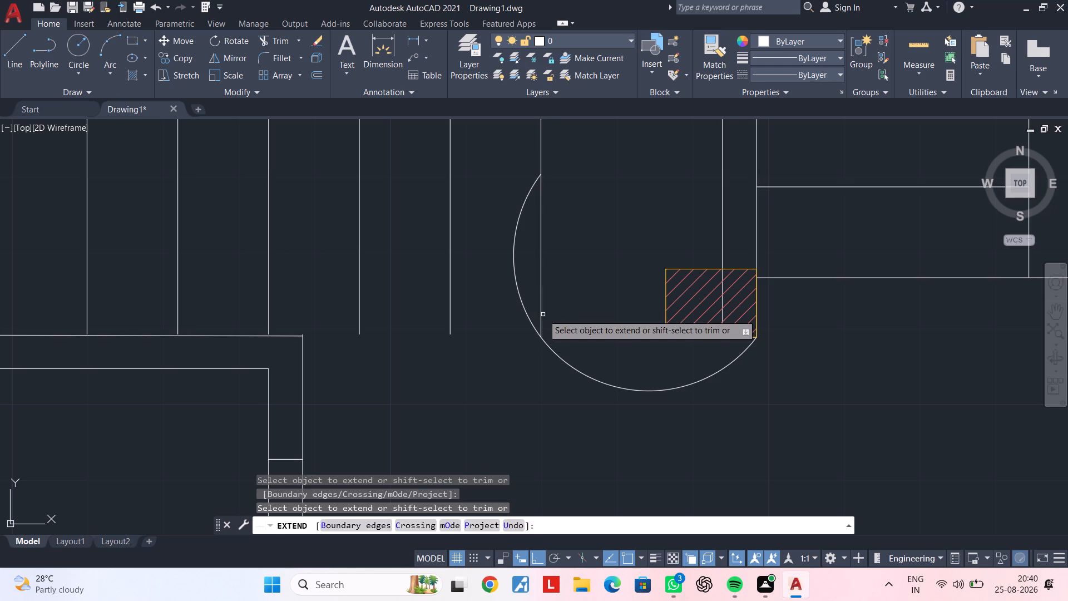
key("Escape")
key("Escape")
Trim off the part of the arc that bulges past the last vertical step line.
key("r")
key("Escape")
type("tr")
key("space")
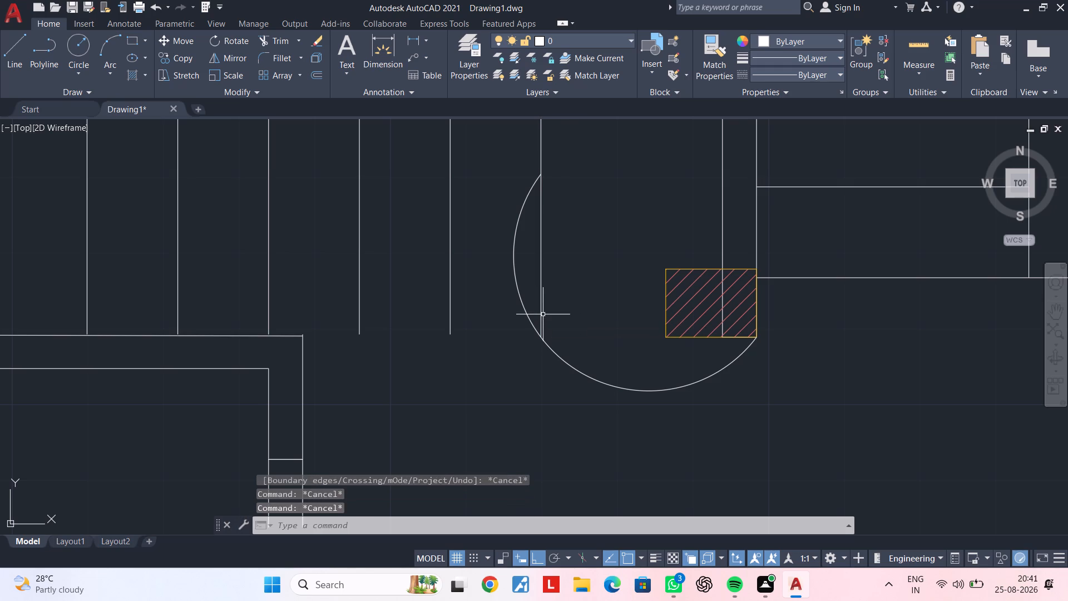
left_click(529, 317)
key("Escape")
Extend the three vertical lines between the small room and the arc down to the lower wall.
scroll(639, 399, "down", 3)
middle_click_drag(688, 384, 751, 382)
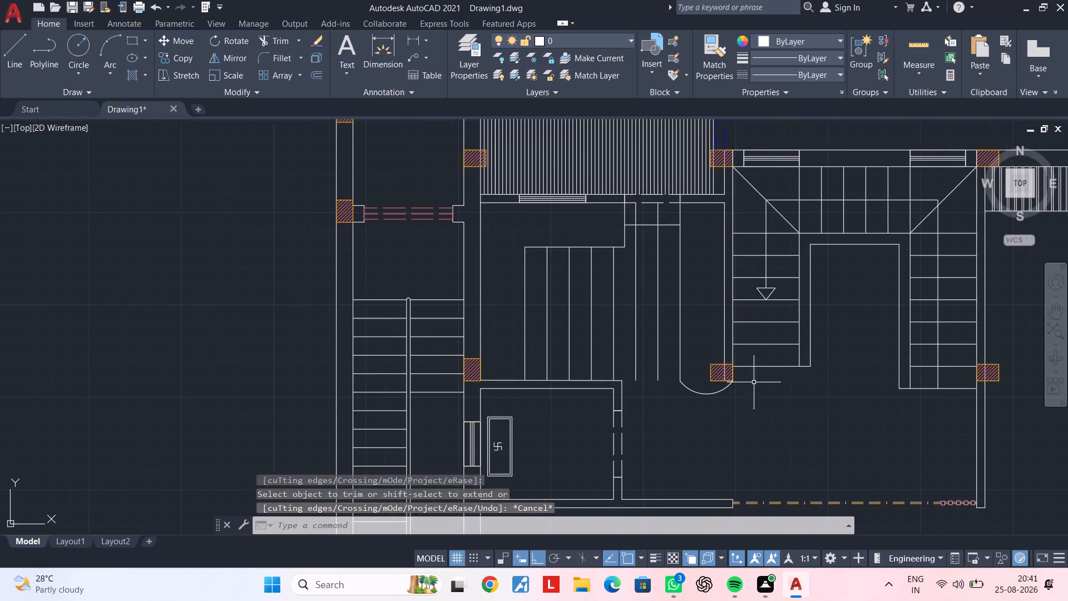
key("Escape")
middle_click_drag(694, 330, 750, 313)
key("Escape")
middle_click_drag(726, 377, 727, 357)
key("Escape")
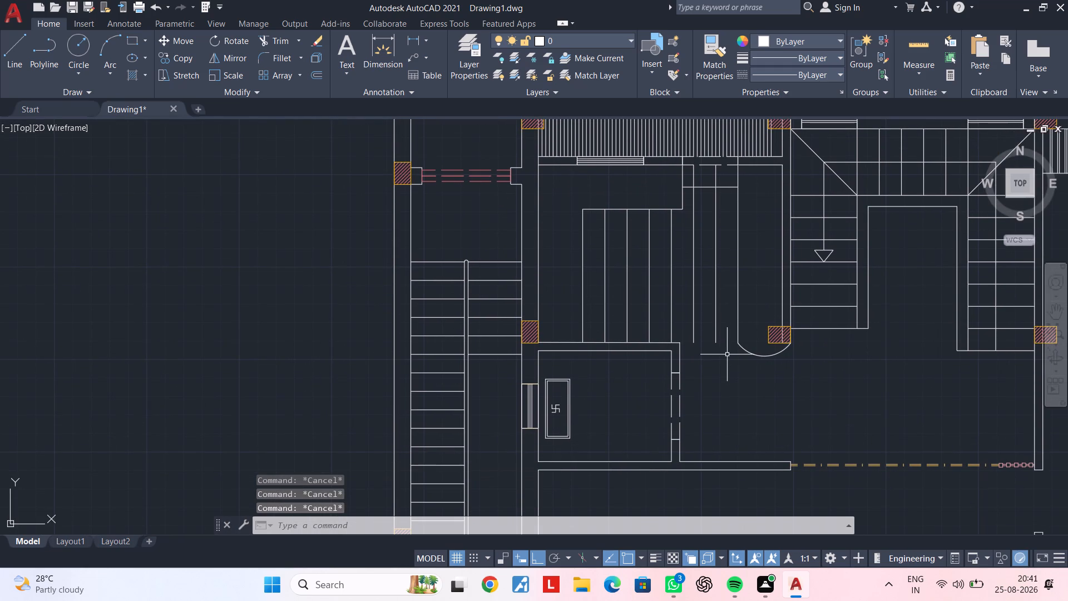
key("Escape")
key("Escape")
type("ex")
key("space")
left_click(738, 323)
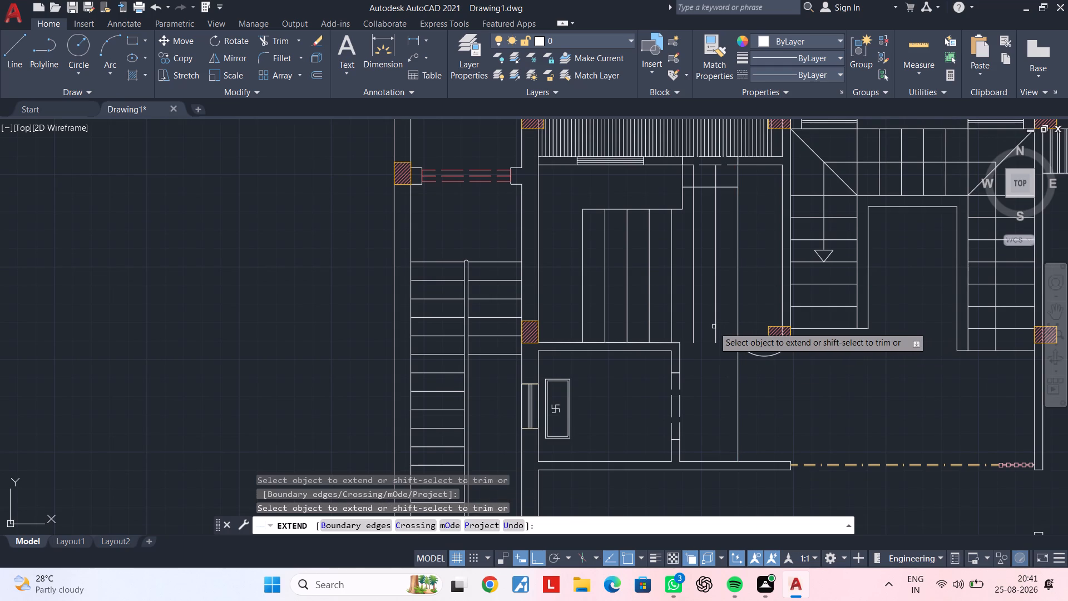
left_click(715, 326)
left_click(694, 327)
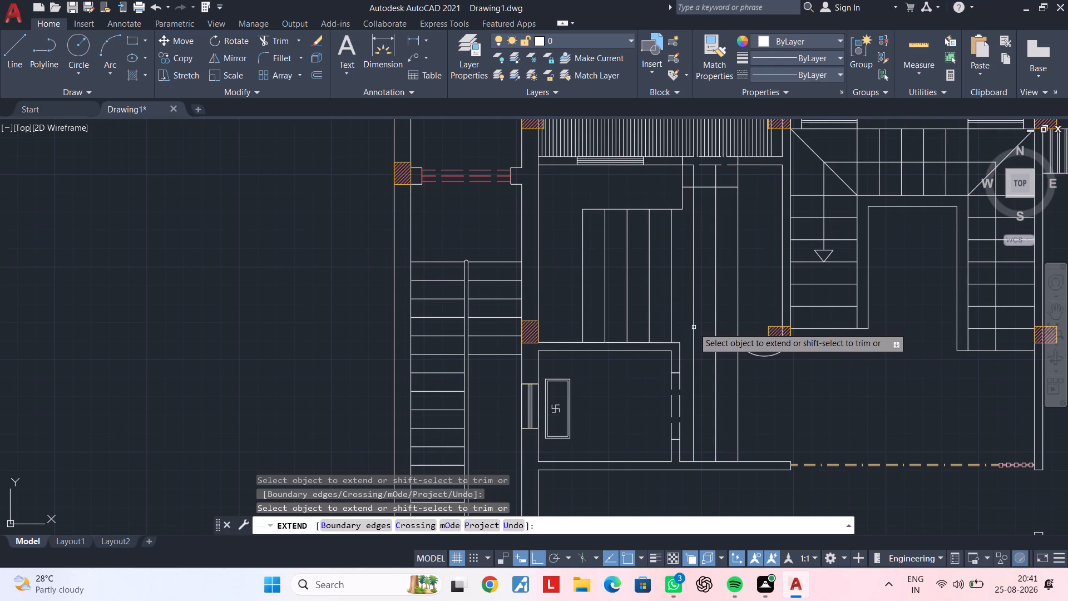
middle_click_drag(716, 327, 676, 386)
key("Escape")
middle_click_drag(683, 272, 682, 302)
key("Escape")
key("Escape")
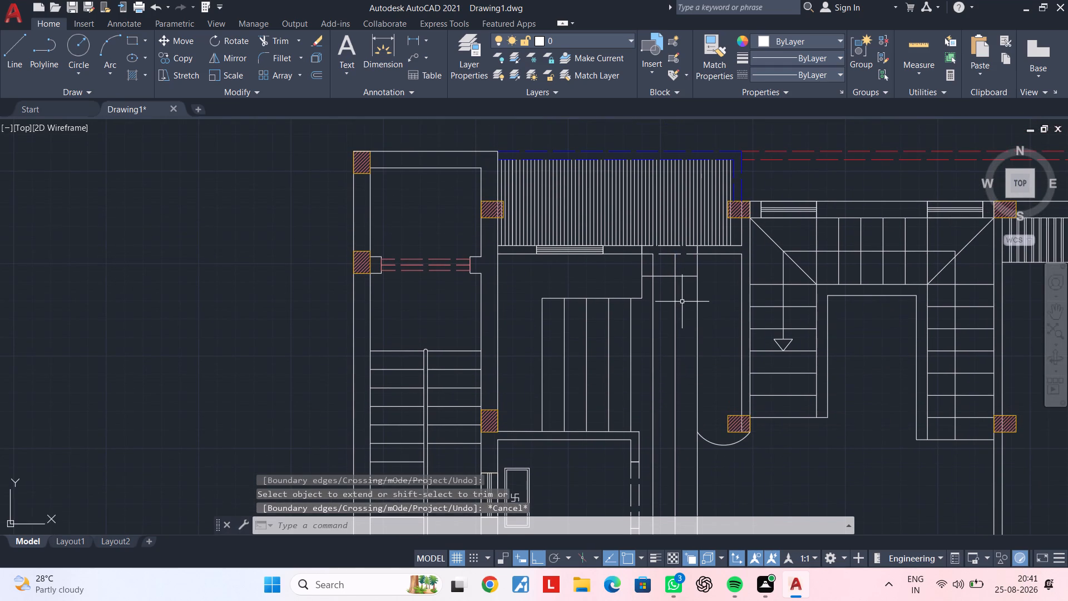
Offset the short horizontal line below the upper opening downward at 1' spacing, seven times, to the level where the arc starts.
type("of")
key("space")
type("1'")
key("Return")
scroll(673, 272, "up", 3)
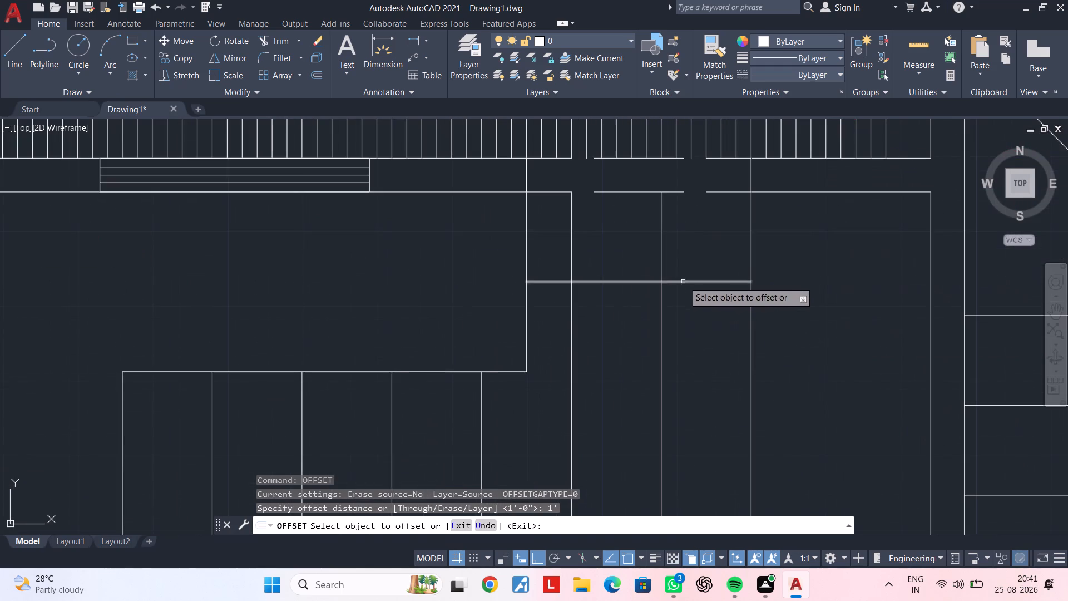
left_click(684, 282)
left_click(697, 379)
left_click(691, 372)
left_click(692, 461)
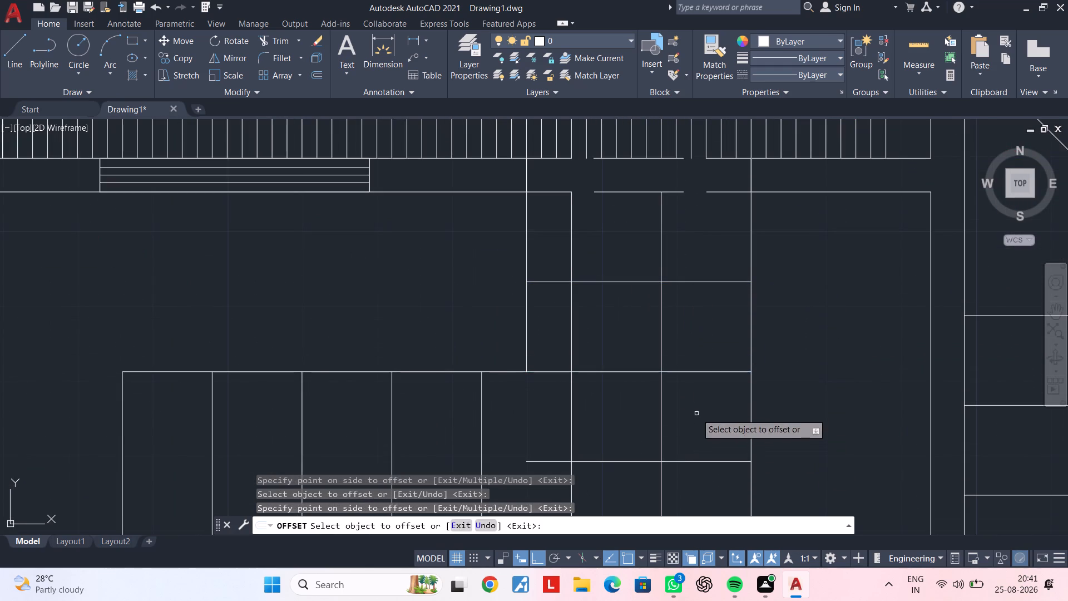
middle_click_drag(700, 408, 711, 189)
left_click(695, 243)
left_click(706, 325)
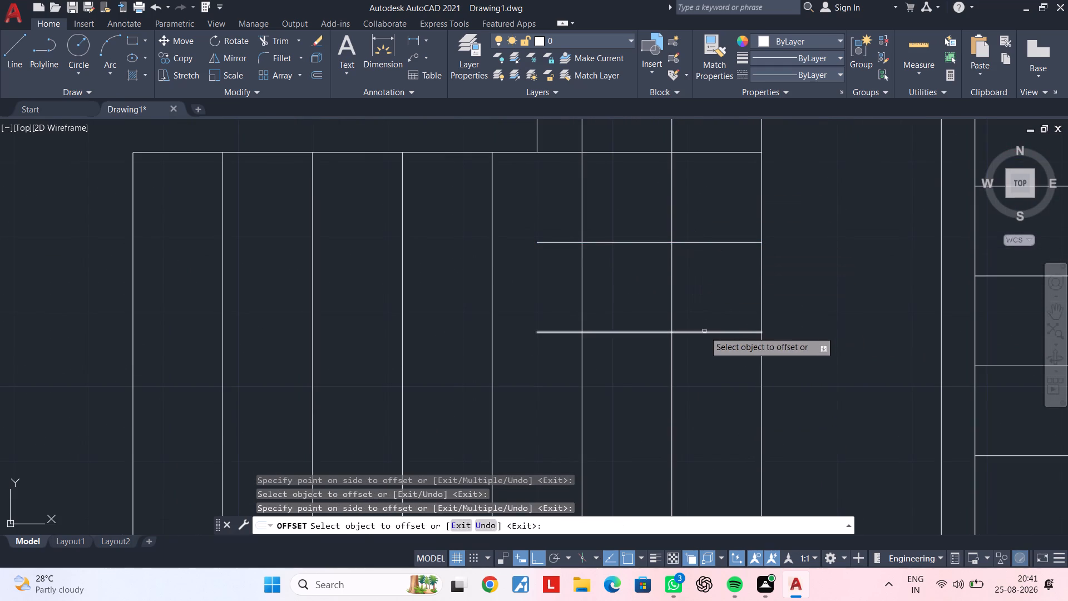
left_click(704, 331)
left_click(706, 375)
middle_click_drag(715, 354, 731, 213)
left_click(713, 281)
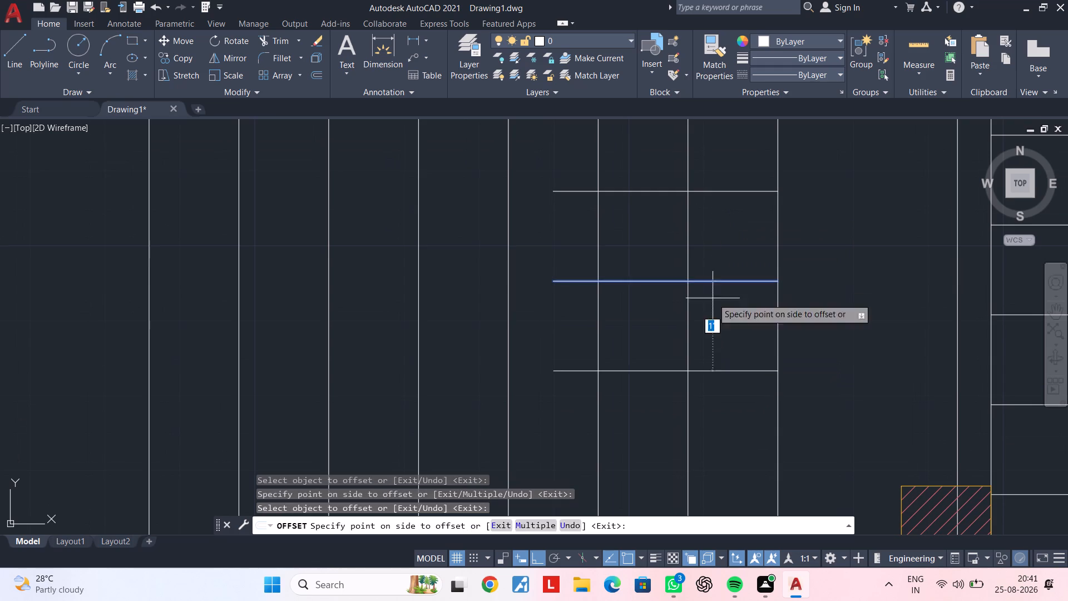
left_click(717, 327)
left_click(718, 371)
left_click(718, 388)
middle_click_drag(716, 350, 744, 125)
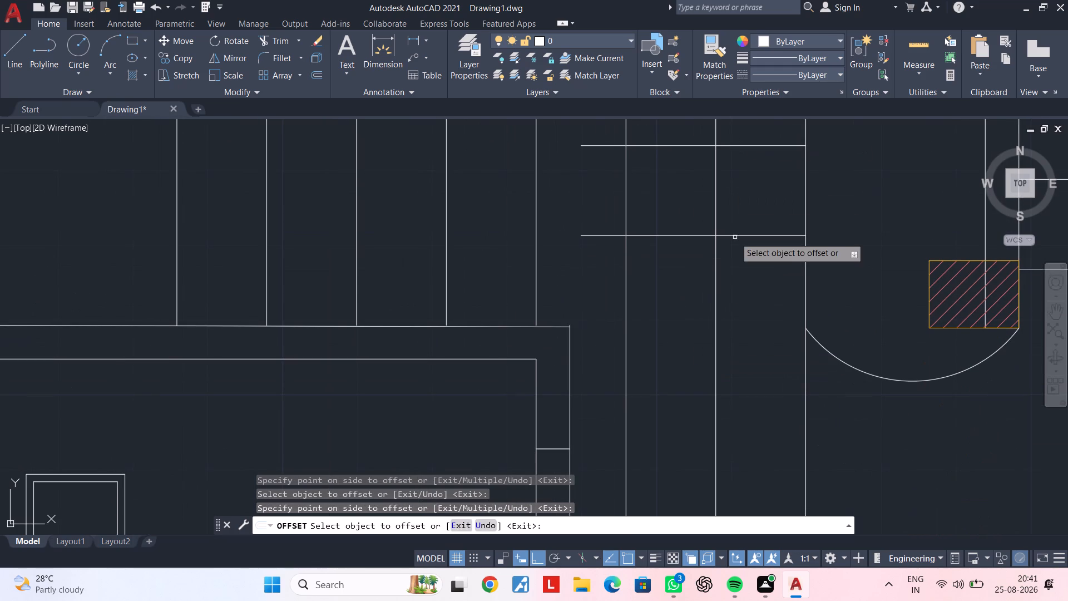
left_click(738, 236)
left_click(737, 292)
Continue the 1' horizontal offsets downward with five more lines, from the arc's start level to just above the lower wall.
scroll(737, 296, "down", 2)
middle_click_drag(740, 279, 746, 249)
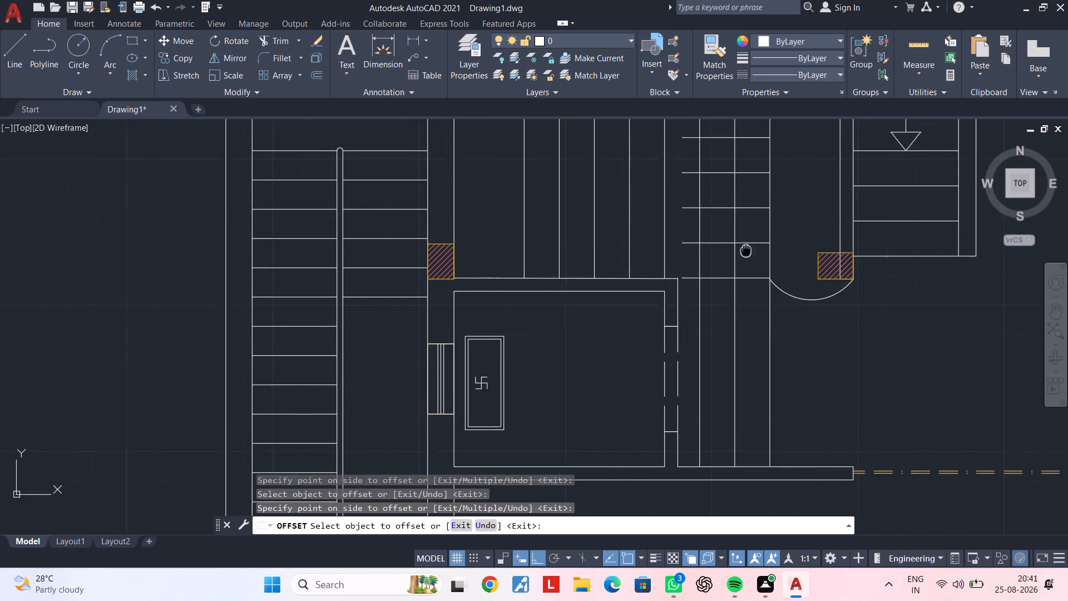
middle_click_drag(746, 249, 746, 224)
scroll(736, 252, "up", 1)
left_click(745, 255)
left_click(744, 316)
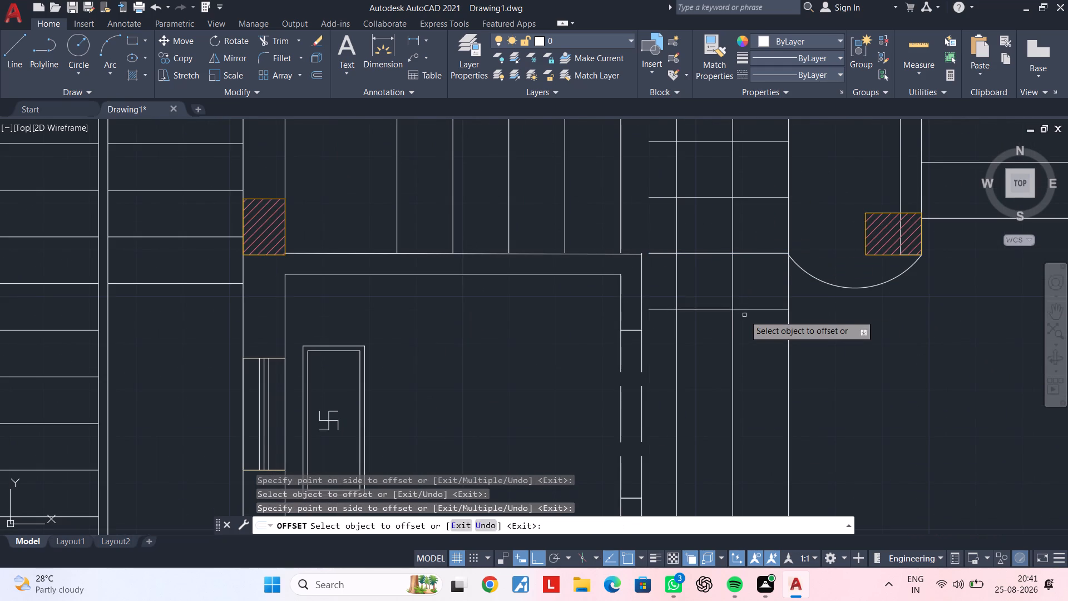
left_click(748, 309)
left_click(756, 351)
middle_click_drag(762, 328, 760, 260)
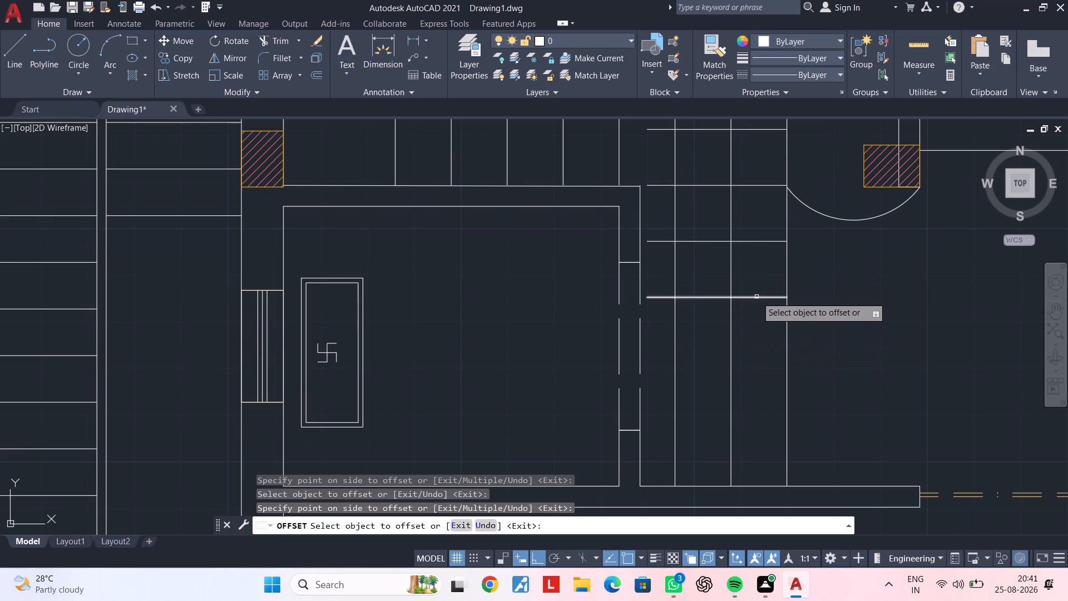
left_click_drag(756, 297, 759, 317)
left_click(762, 352)
left_click(761, 355)
left_click(761, 391)
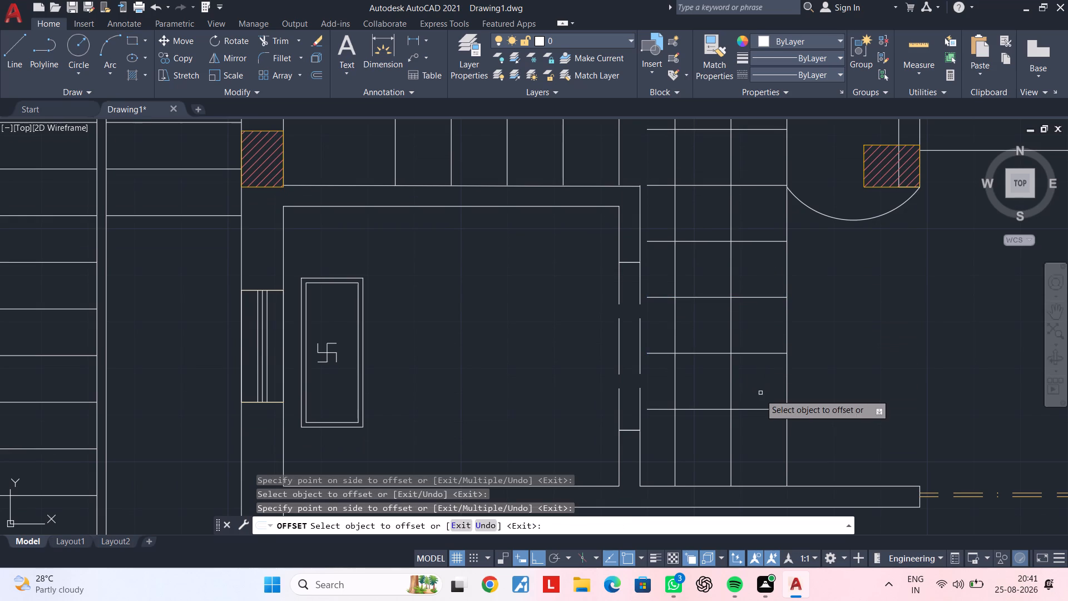
left_click(758, 410)
left_click(751, 444)
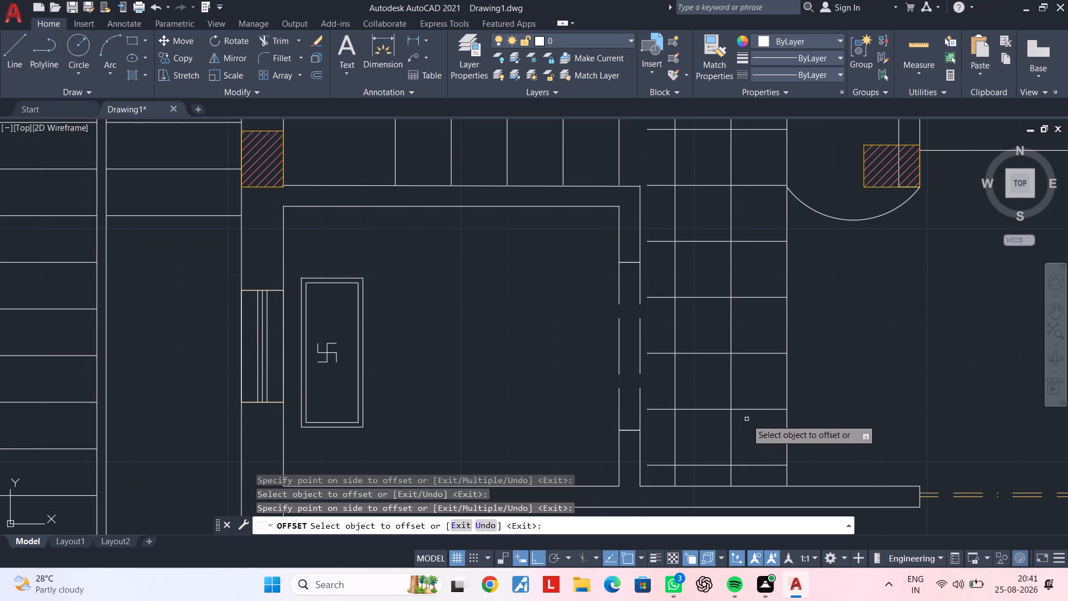
scroll(753, 408, "down", 1)
middle_click_drag(753, 395, 729, 353)
key("Escape")
key("Escape")
key("Escape")
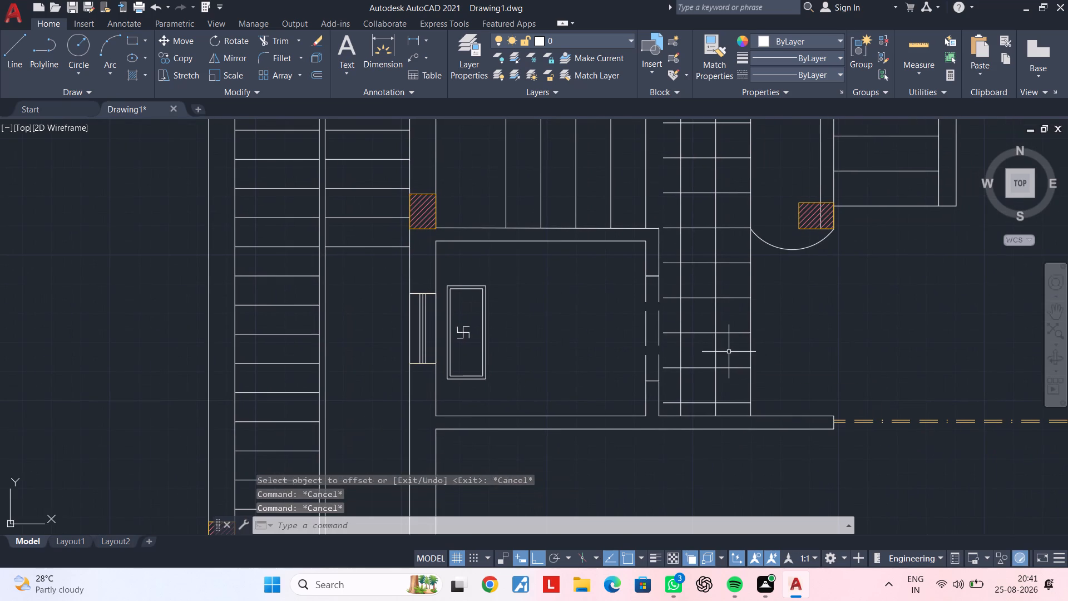
key("Escape")
key("Escape")
key("Escape")
key("Escape")
key("Escape")
key("Escape")
Extend five horizontal grid lines, from the arc's start level downward, to the small room's outer wall using a fence.
middle_click_drag(729, 348, 712, 423)
key("Escape")
middle_click_drag(703, 362, 706, 398)
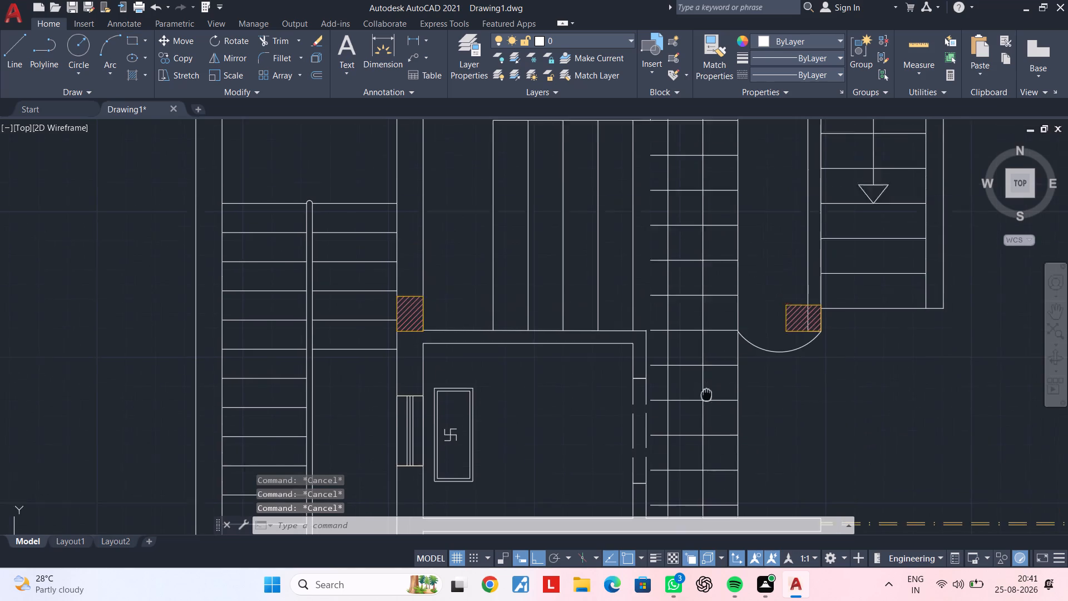
middle_click_drag(706, 398, 706, 422)
key("Escape")
key("Escape")
key("e")
type("x")
key("space")
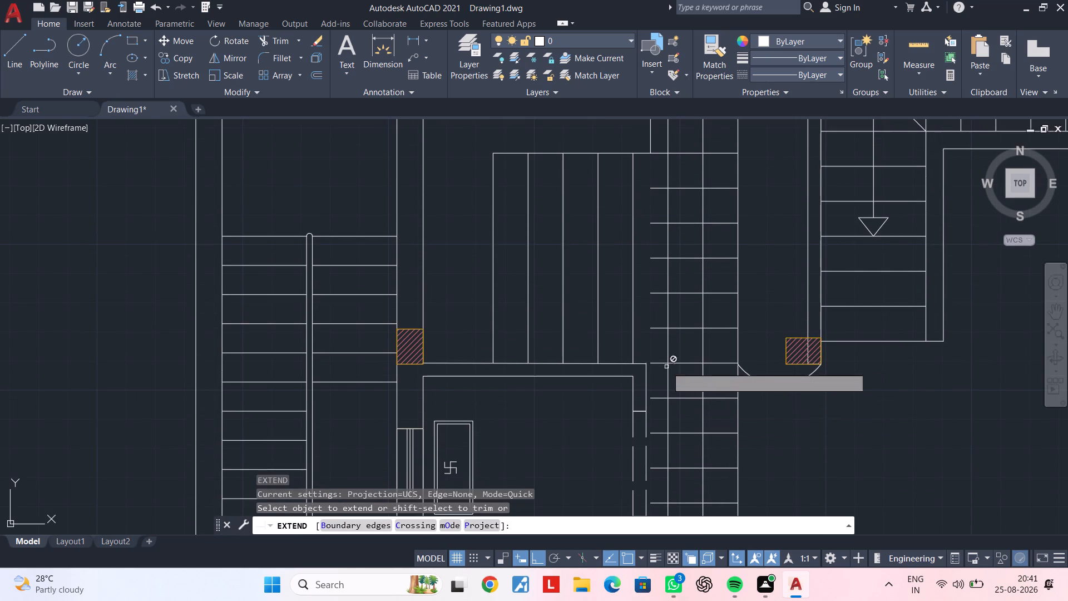
middle_click_drag(678, 359, 681, 287)
scroll(664, 442, "up", 2)
left_click(663, 439)
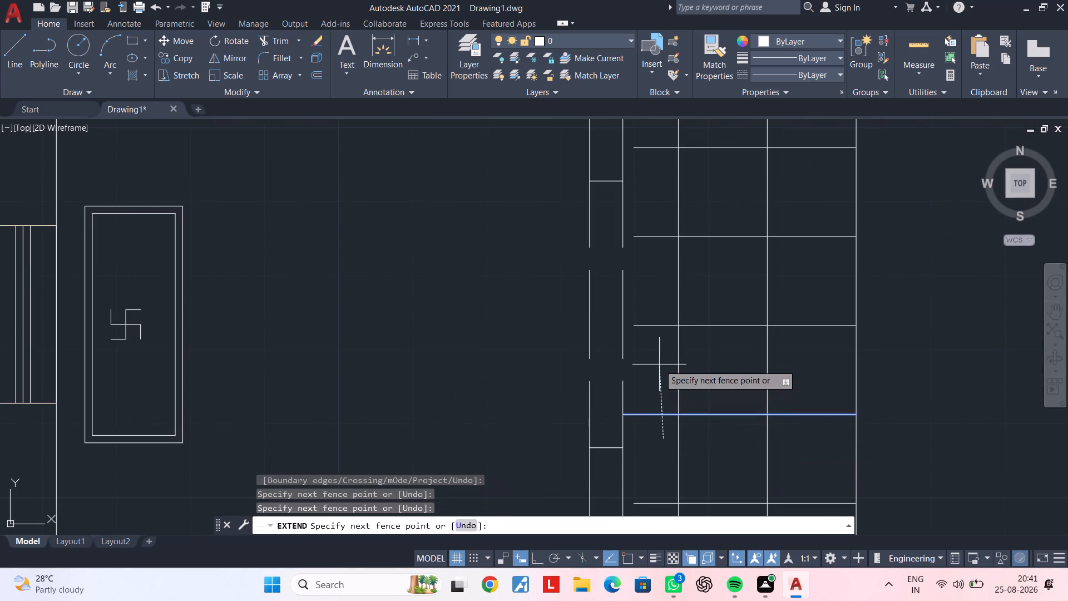
middle_click_drag(665, 269, 666, 485)
middle_click_drag(665, 309, 661, 408)
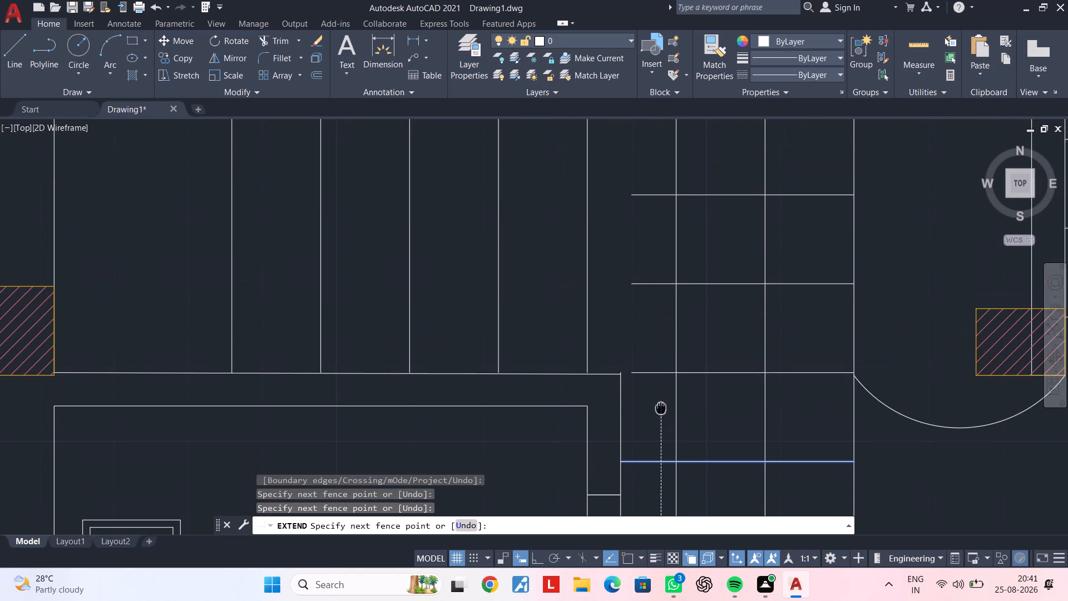
middle_click_drag(661, 408, 661, 410)
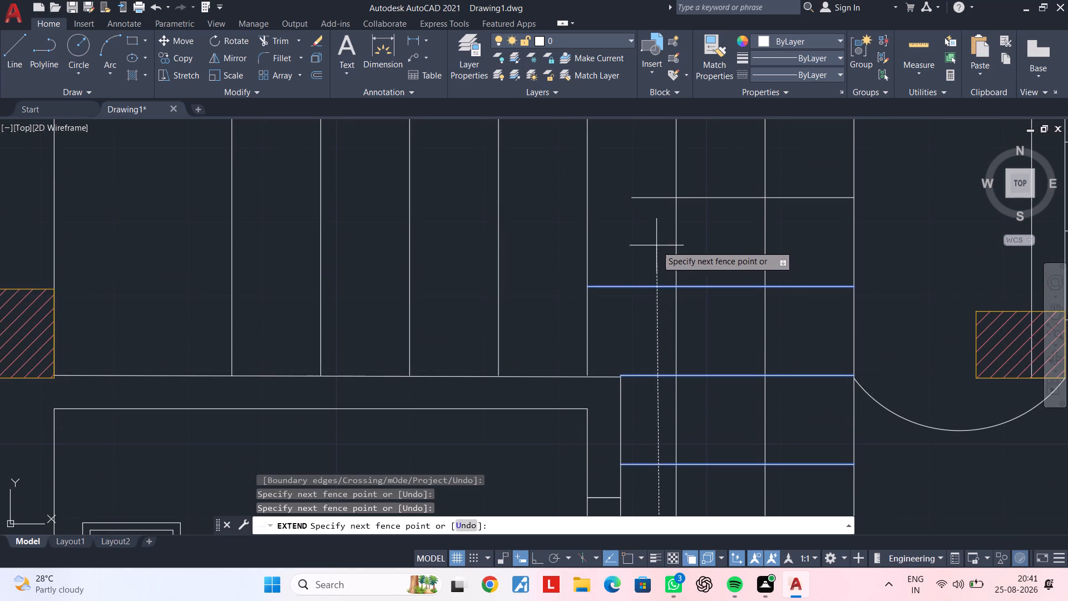
left_click(652, 316)
scroll(647, 304, "down", 2)
middle_click_drag(647, 306, 695, 328)
key("Escape")
key("Escape")
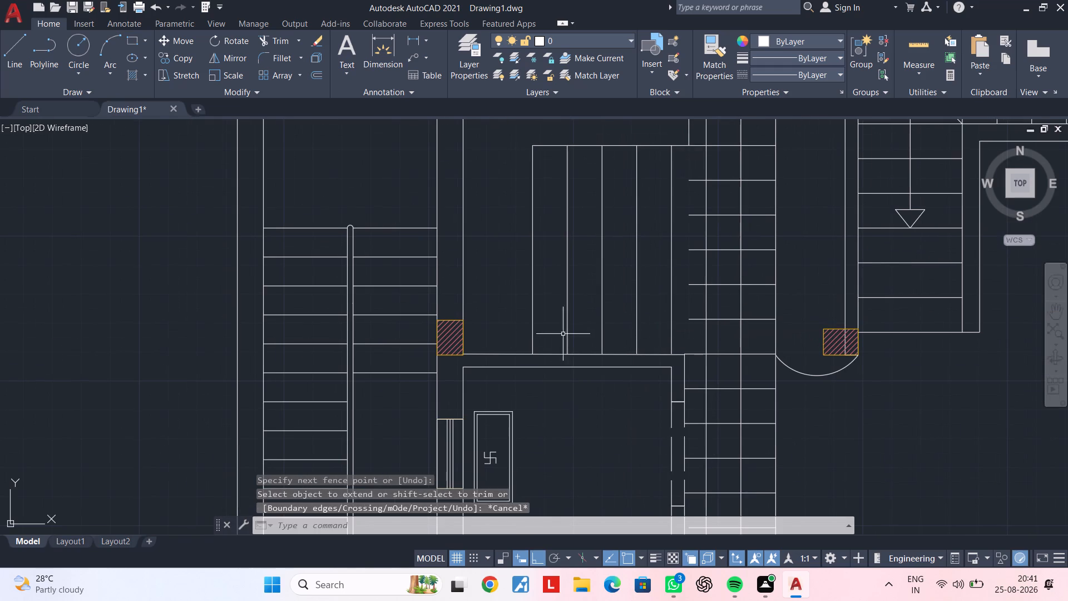
Extend the five horizontal lines above the small room to its far vertical step line, using that line as the boundary.
left_click(533, 326)
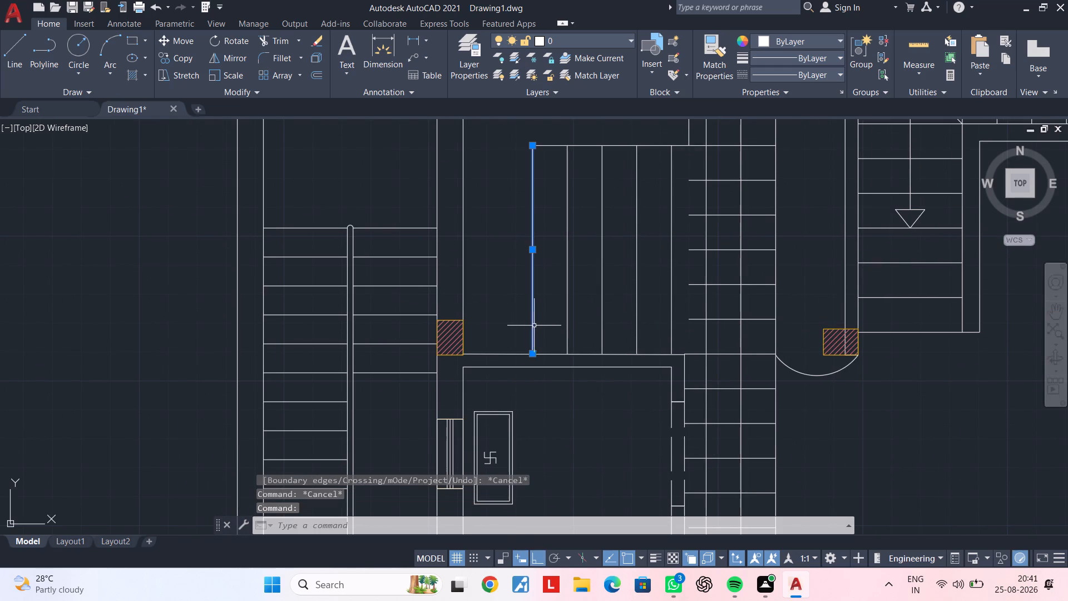
type("ex")
key("space")
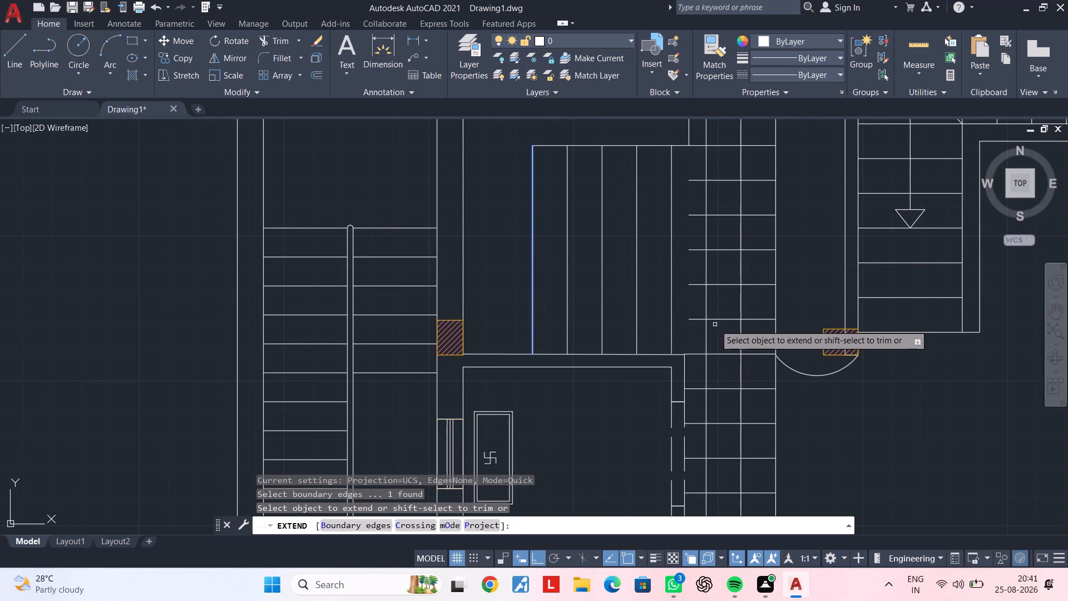
scroll(716, 328, "up", 1)
left_click(717, 332)
middle_click_drag(728, 222, 717, 357)
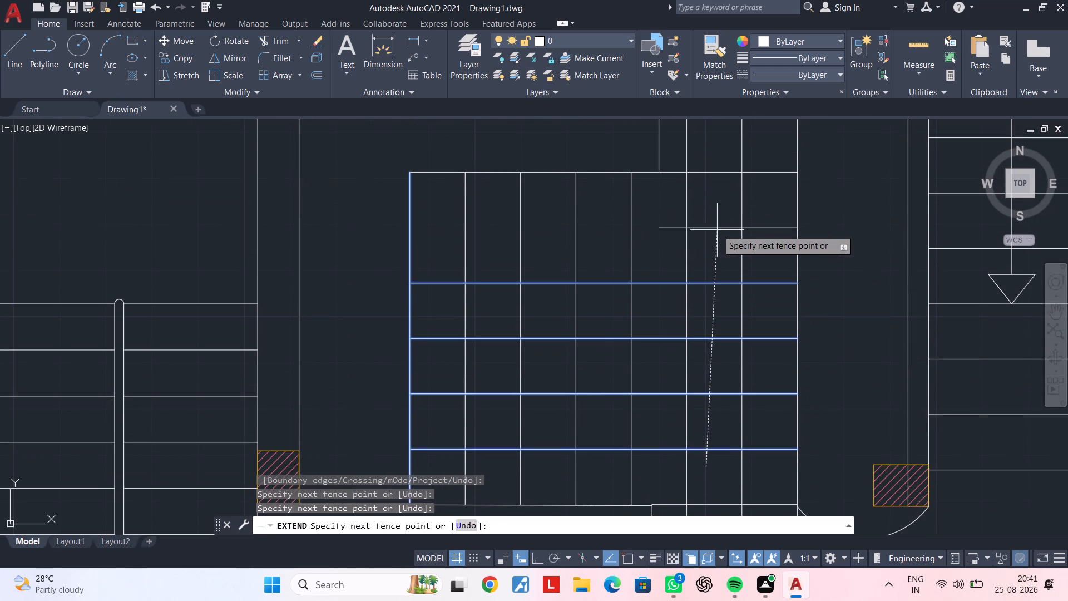
left_click(715, 214)
key("Escape")
scroll(713, 270, "down", 3)
middle_click_drag(709, 280, 665, 260)
key("Escape")
key("Escape")
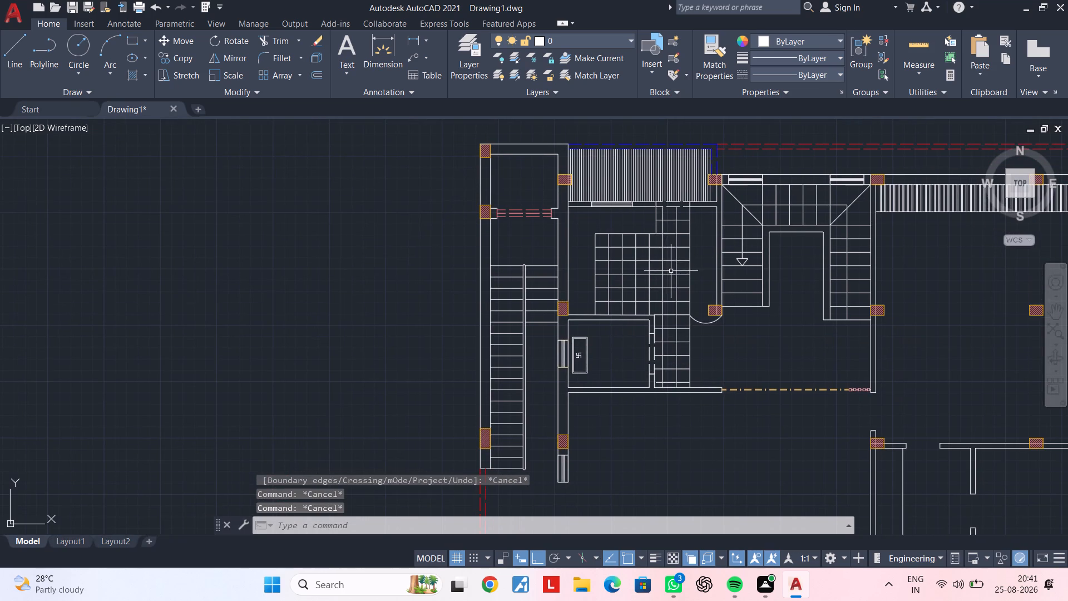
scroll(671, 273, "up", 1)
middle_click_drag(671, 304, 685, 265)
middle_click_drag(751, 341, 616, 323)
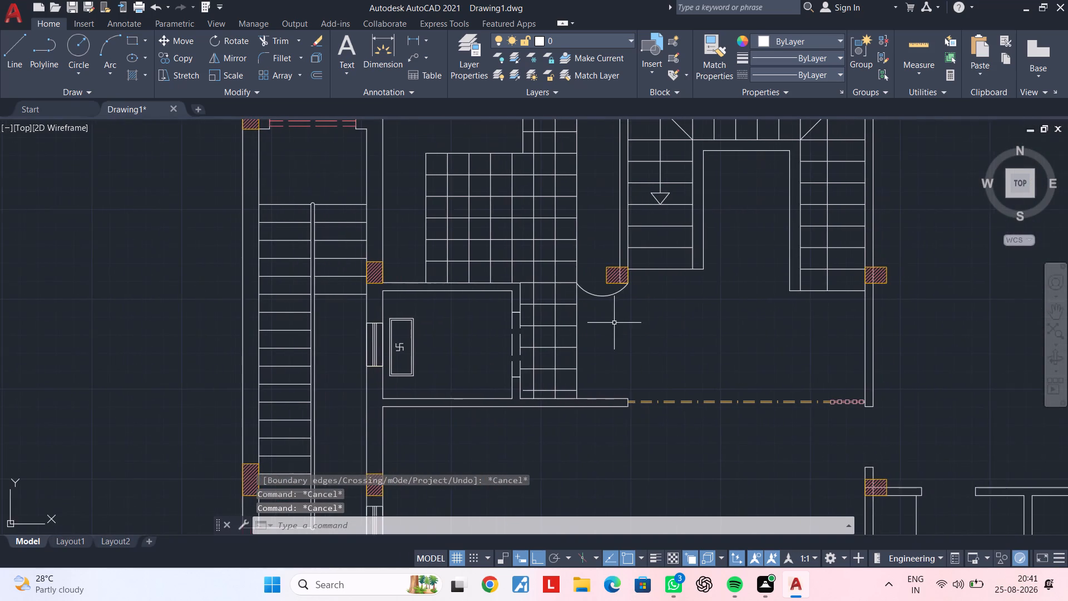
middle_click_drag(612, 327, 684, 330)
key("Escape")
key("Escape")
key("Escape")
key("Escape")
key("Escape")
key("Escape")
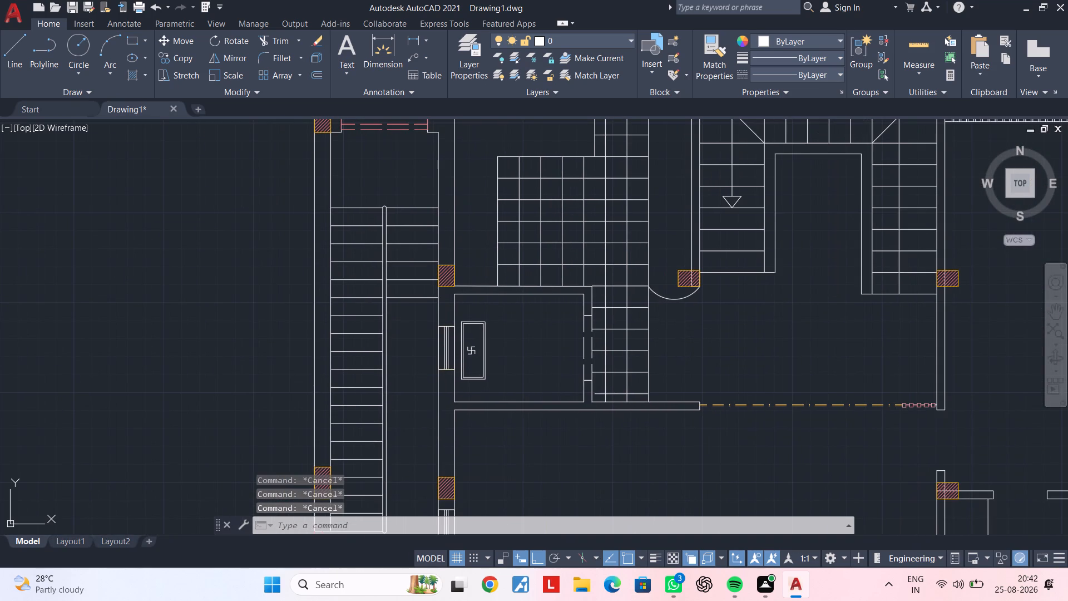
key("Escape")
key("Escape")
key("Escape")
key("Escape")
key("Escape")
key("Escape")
Offset the vertical grid line at the arc's left end 1' towards the staircase, twice.
middle_click_drag(689, 333, 675, 293)
key("Escape")
key("Escape")
key("Escape")
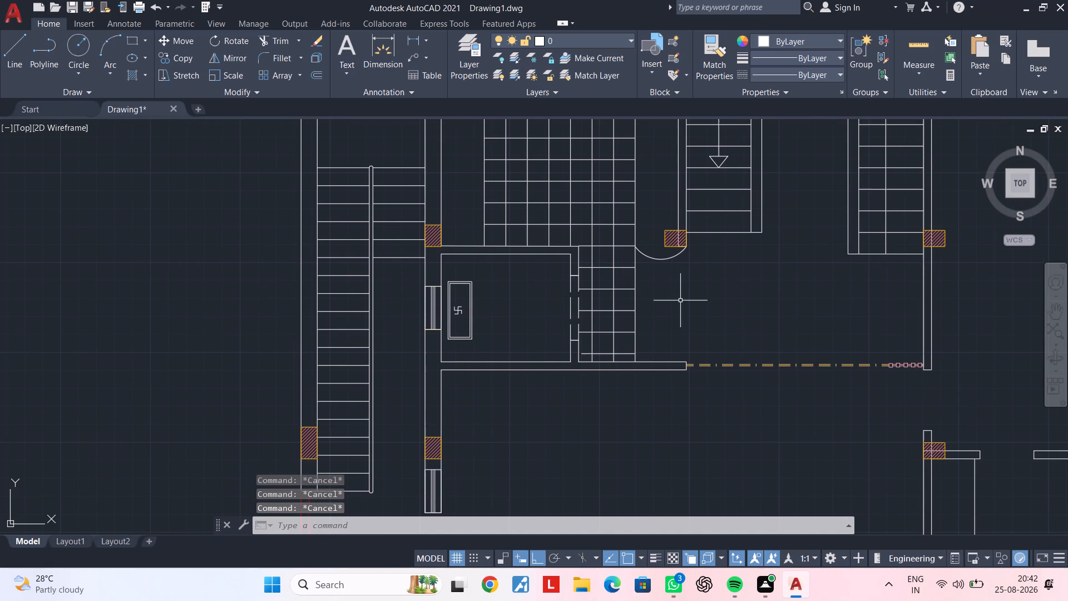
key("Escape")
type("of")
key("space")
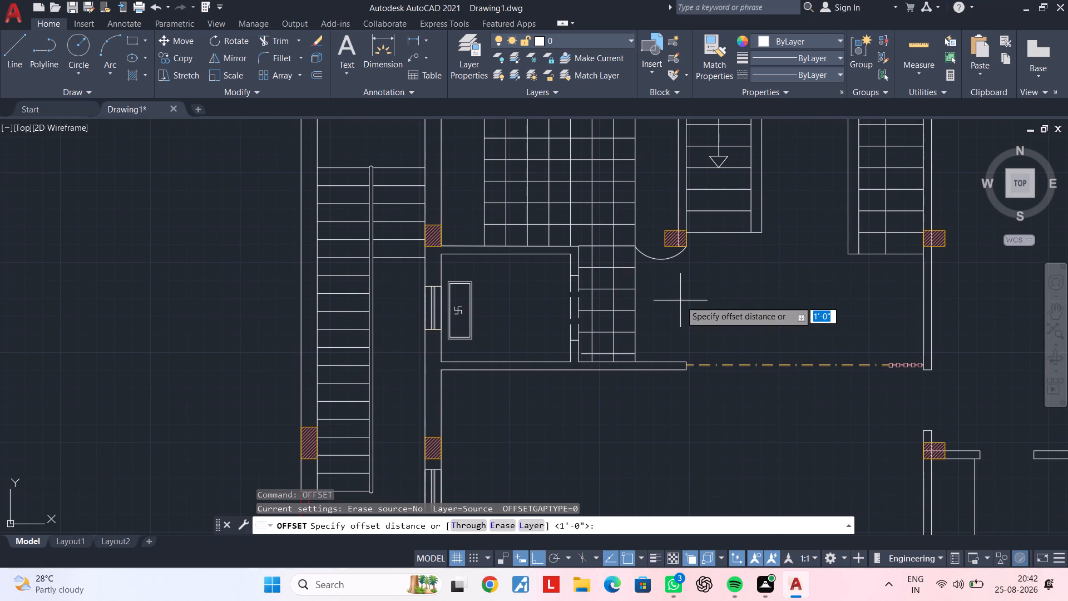
type("1'")
key("Return")
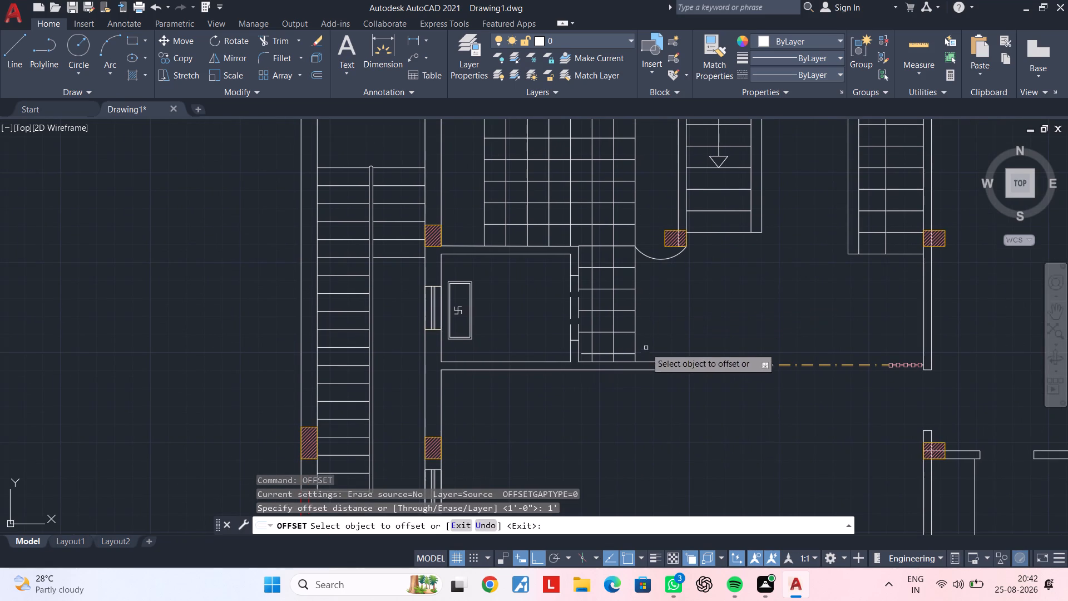
left_click(634, 304)
left_click(662, 302)
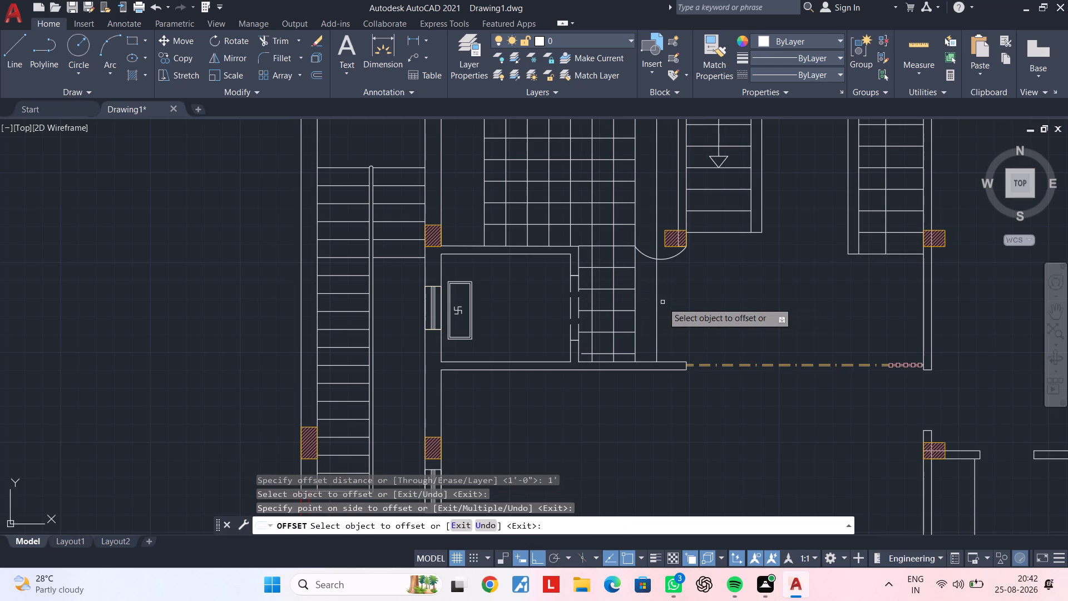
left_click(658, 303)
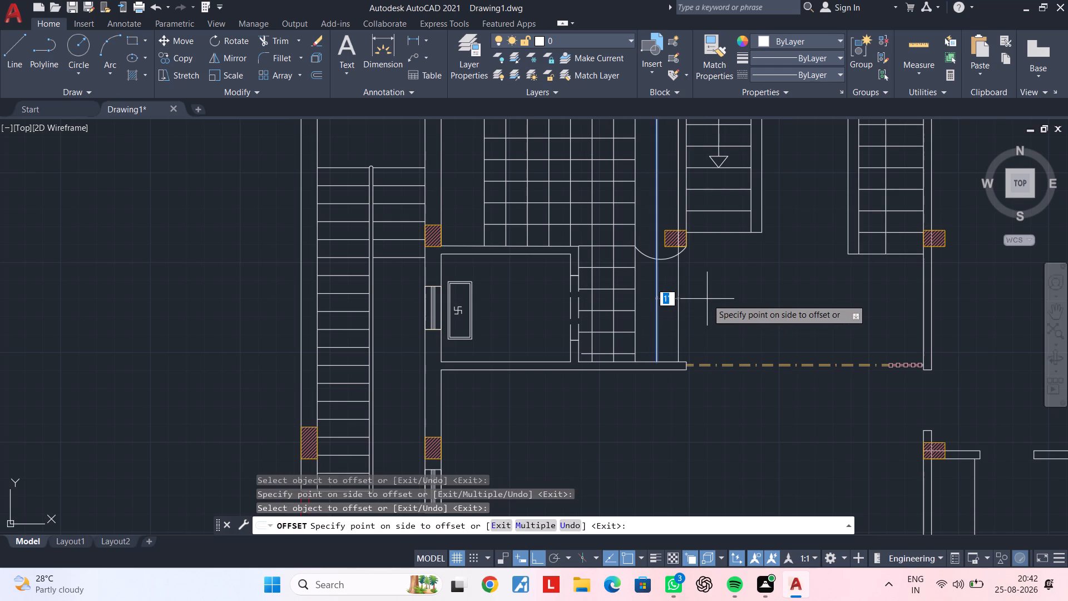
left_click(707, 299)
middle_click_drag(710, 292, 704, 366)
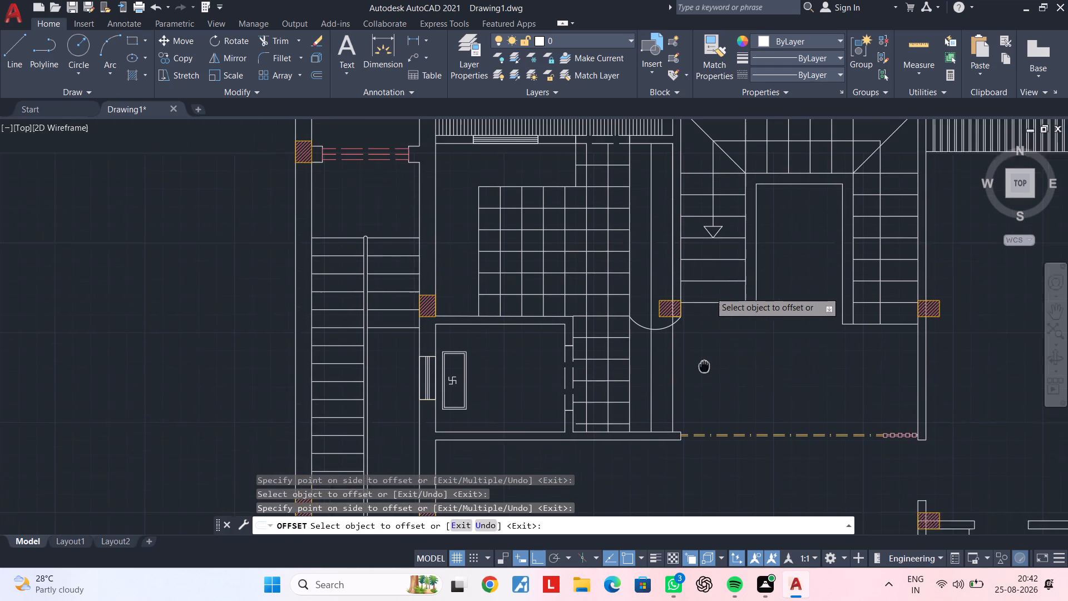
middle_click_drag(704, 366, 704, 390)
key("Escape")
key("Escape")
key("Escape")
key("Escape")
Trim the two offset vertical lines above the arc, including the line segment inside the hatched column beside the staircase.
key("t")
key("r")
key("space")
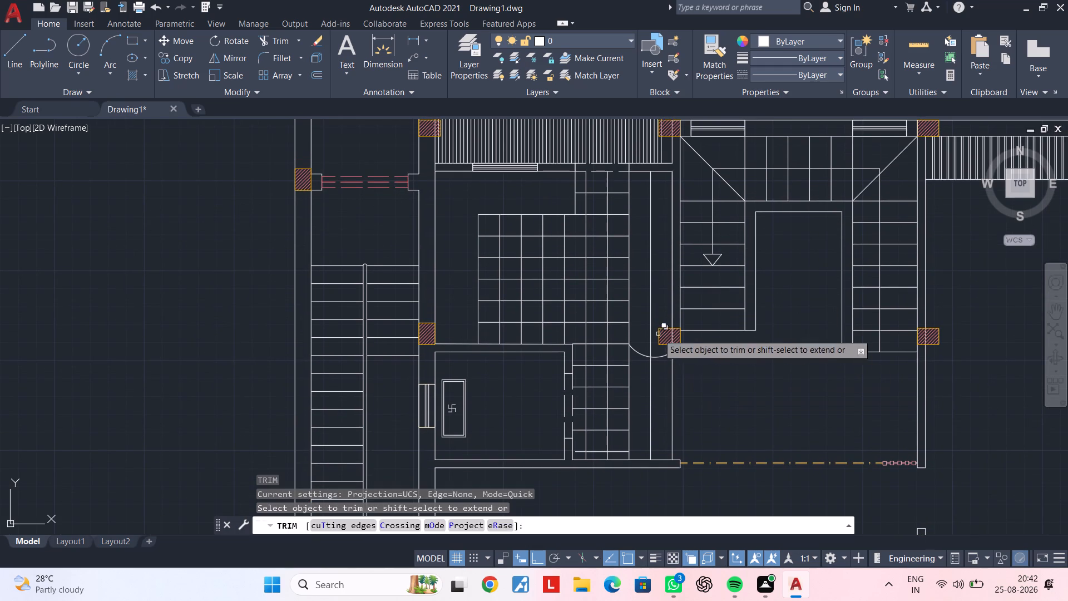
scroll(651, 303, "up", 1)
left_click(647, 303)
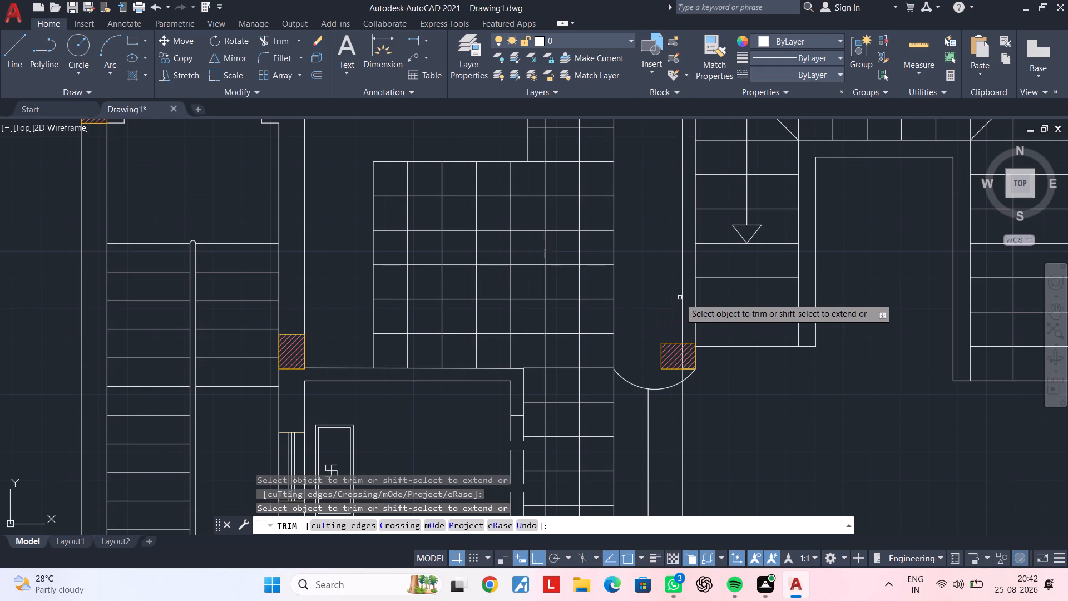
left_click(683, 297)
left_click(727, 343)
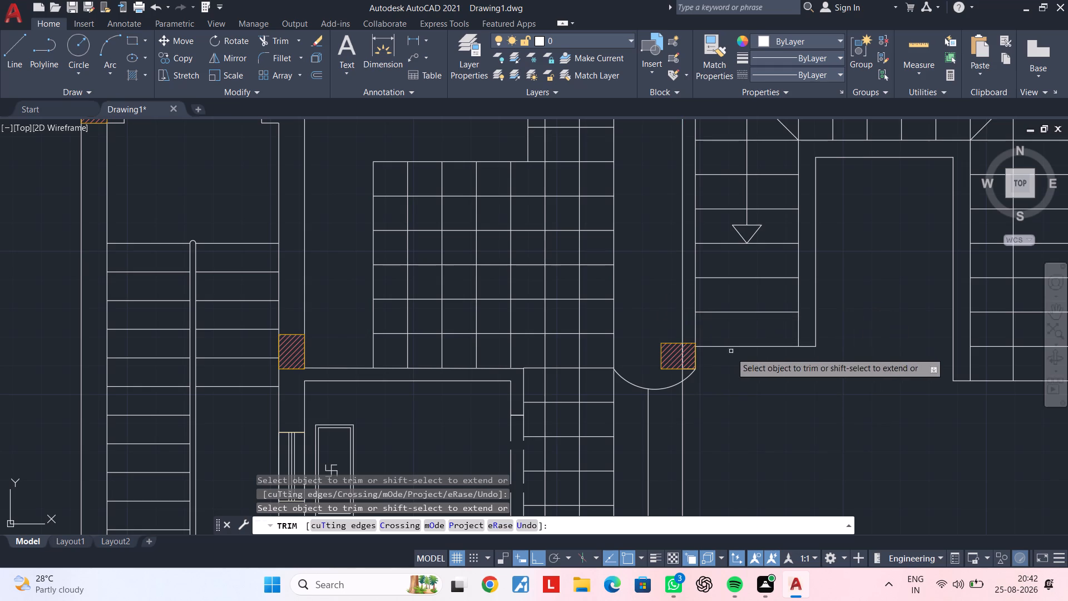
middle_click_drag(738, 400, 750, 378)
scroll(695, 334, "up", 1)
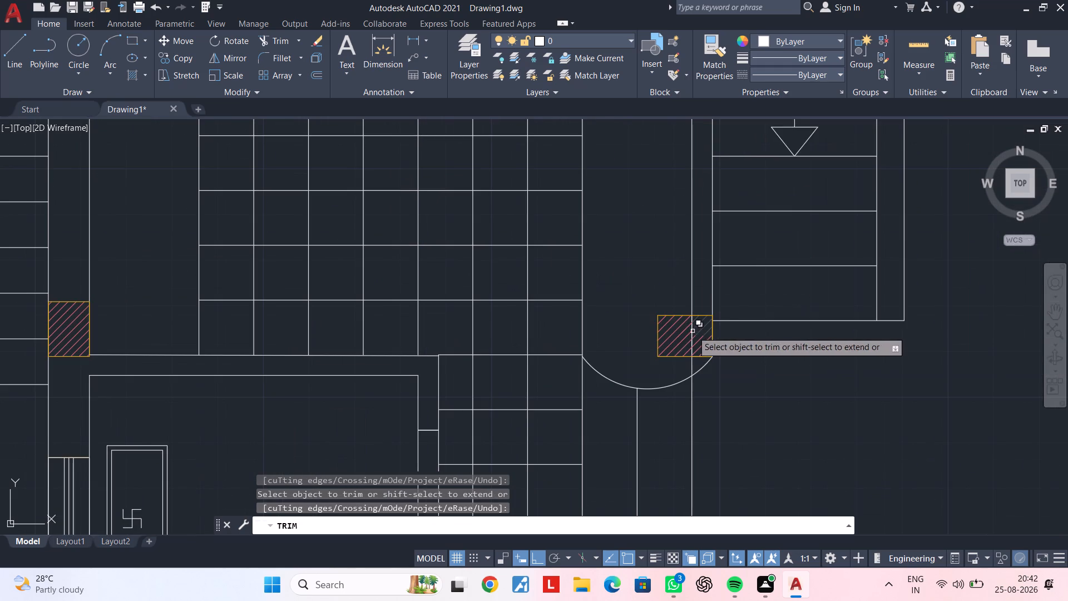
left_click(692, 332)
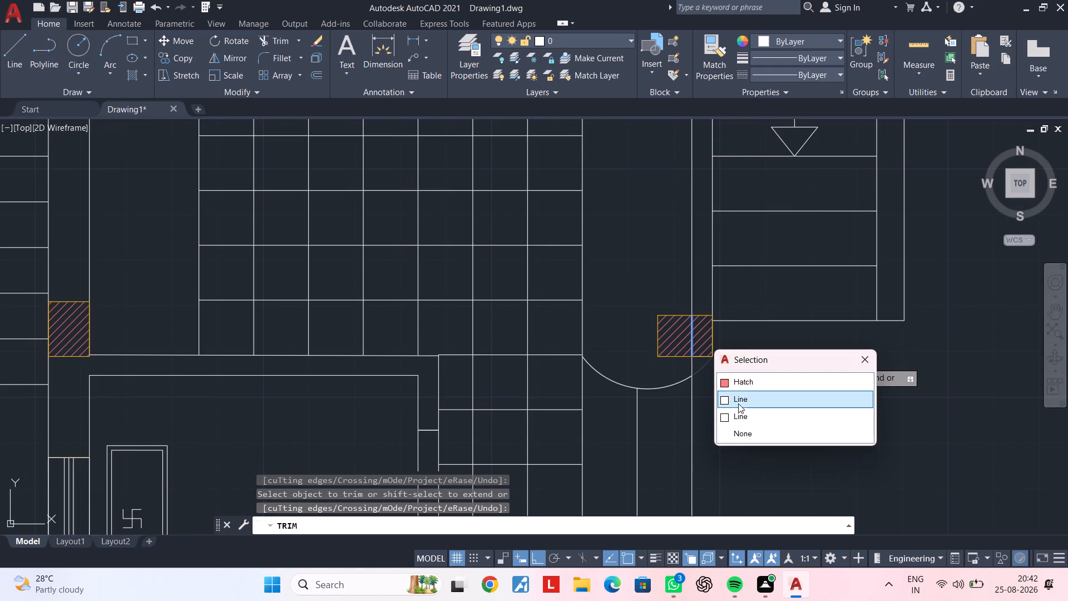
left_click(738, 398)
key("Escape")
key("Escape")
middle_click_drag(772, 401, 736, 365)
key("Escape")
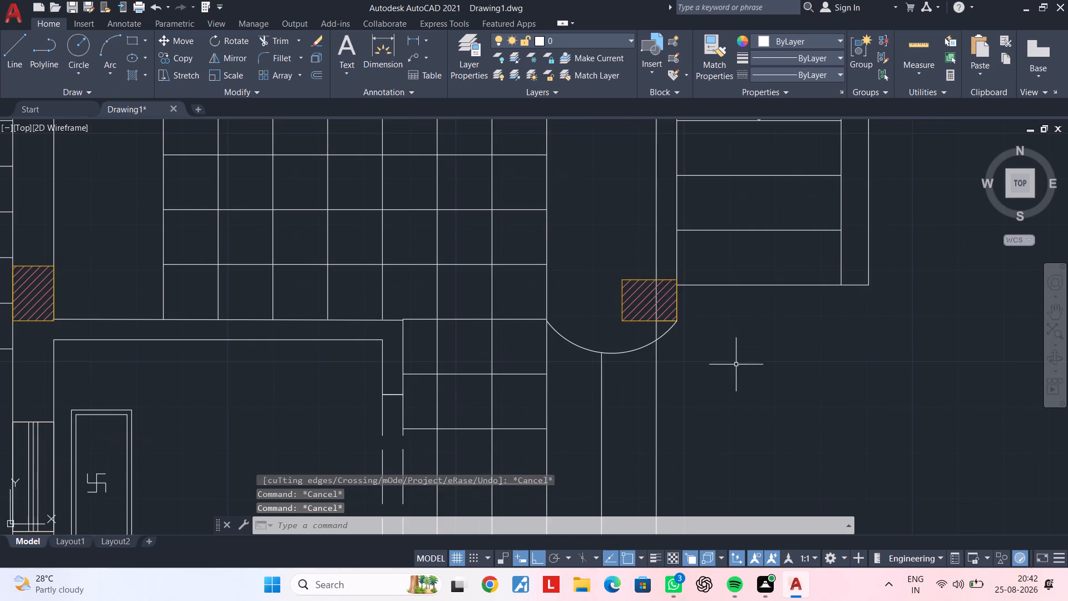
Shorten the vertical line running through the hatched column by moving its lower end up to the column's lower edge.
scroll(736, 371, "down", 3)
middle_click_drag(736, 371, 715, 322)
key("Escape")
key("Escape")
scroll(706, 346, "up", 2)
middle_click_drag(707, 346, 674, 344)
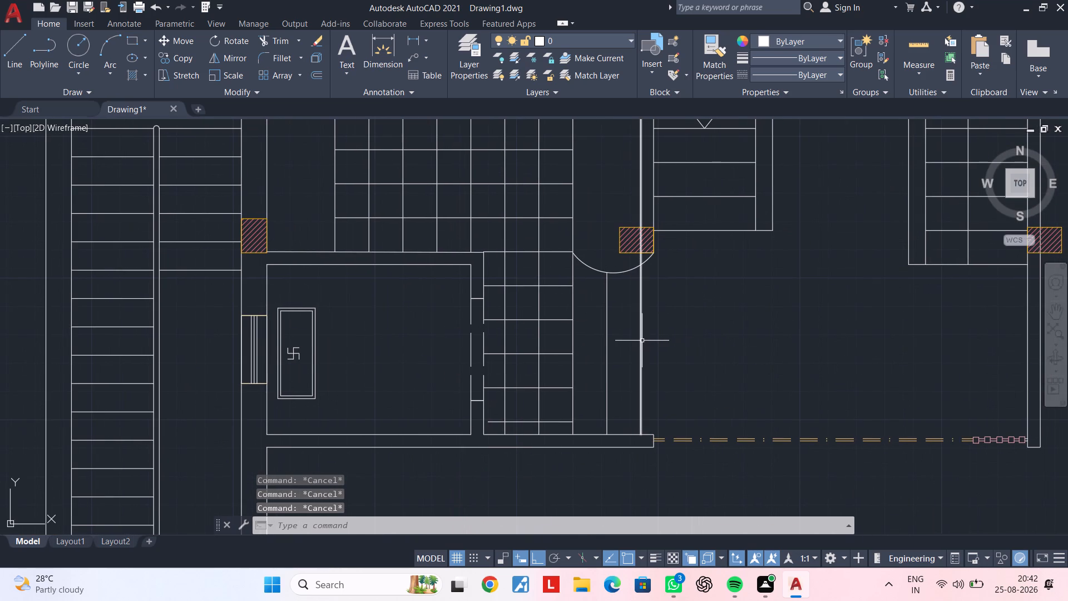
left_click(641, 341)
scroll(669, 343, "down", 2)
middle_click_drag(673, 355, 674, 366)
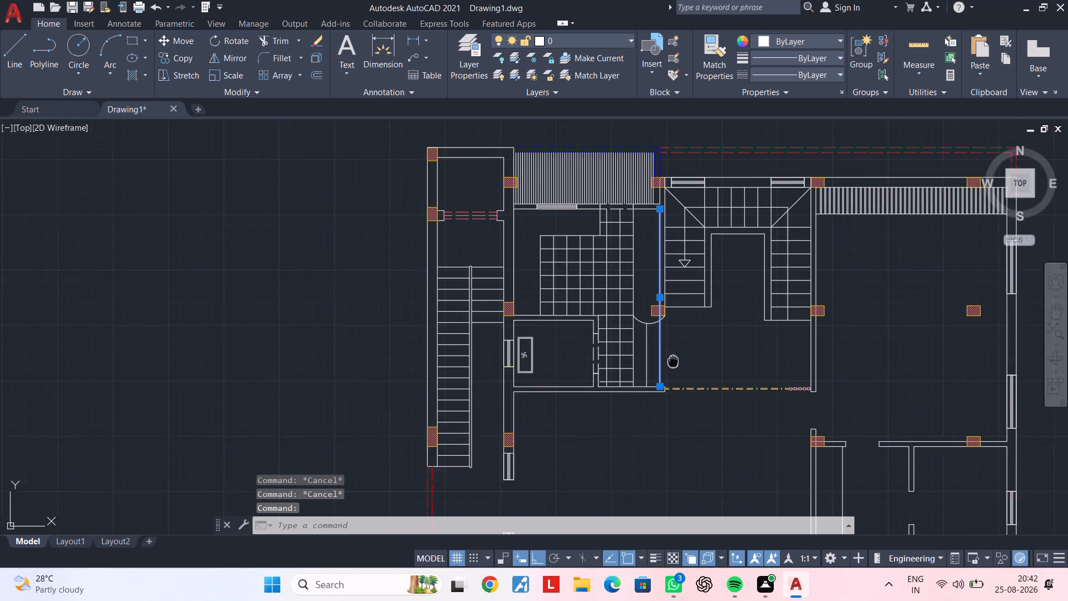
middle_click_drag(674, 366, 674, 372)
scroll(683, 370, "up", 1)
key("Escape")
key("Escape")
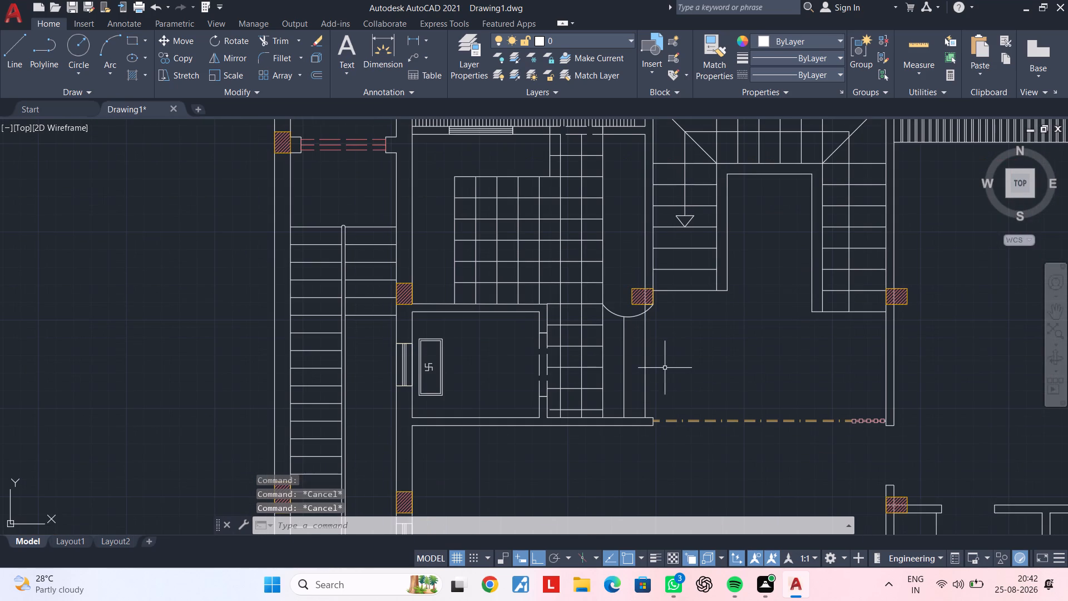
middle_click_drag(665, 368, 685, 358)
scroll(673, 354, "up", 1)
left_click(660, 349)
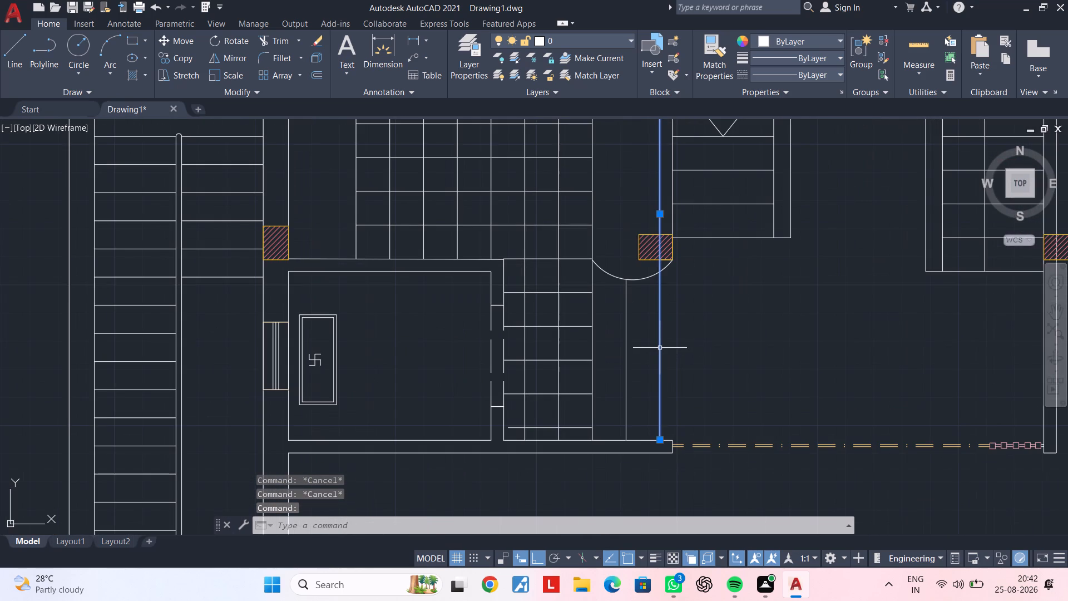
middle_click_drag(660, 359, 660, 395)
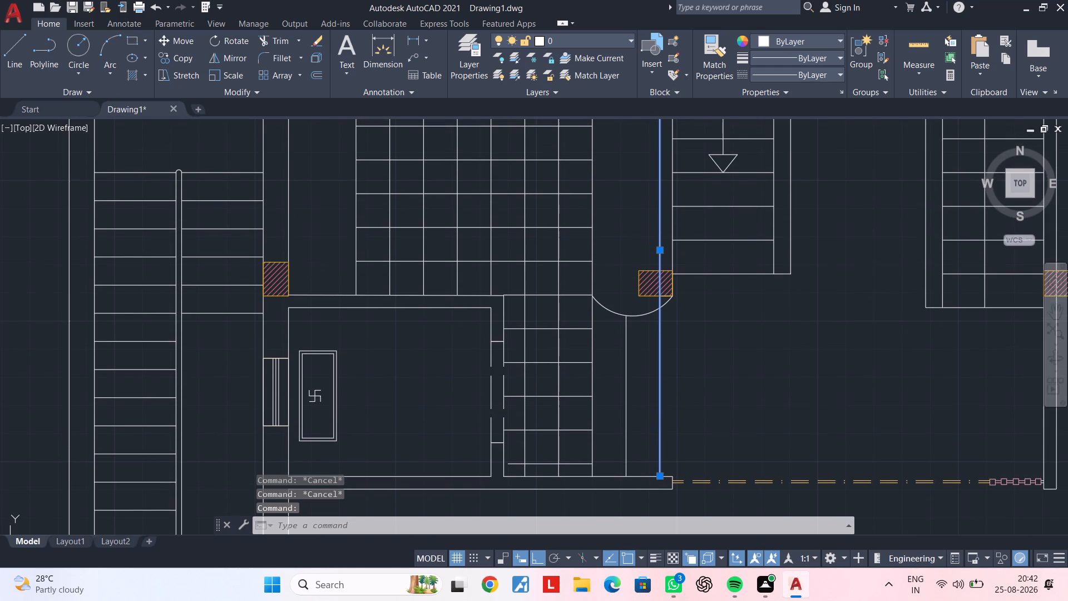
middle_click_drag(721, 385, 698, 341)
key("Escape")
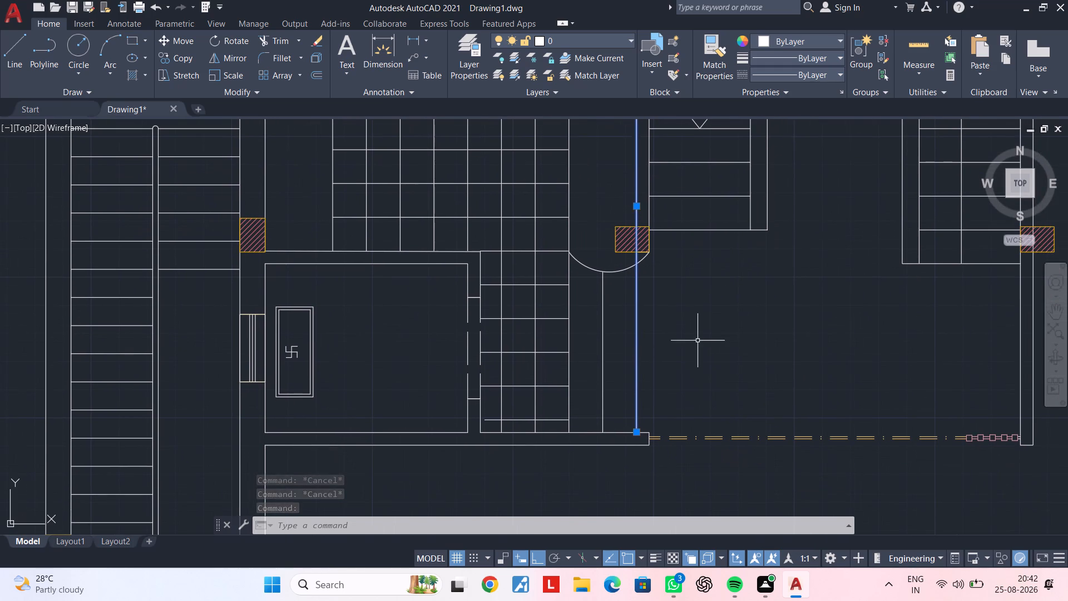
left_click(635, 282)
middle_click_drag(662, 279, 653, 333)
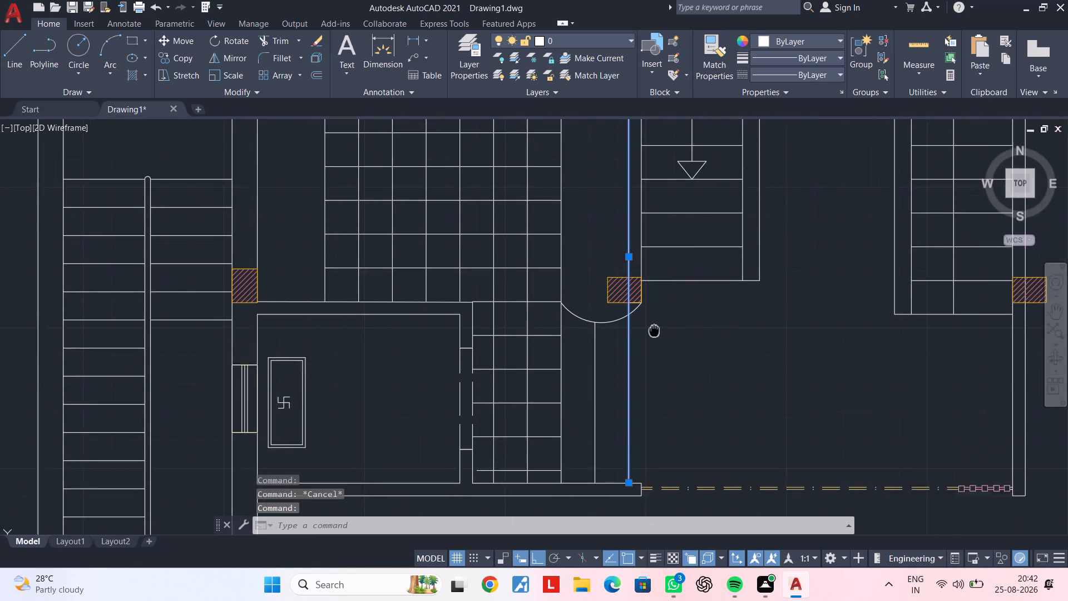
middle_click_drag(653, 333, 652, 380)
middle_click_drag(659, 381, 669, 313)
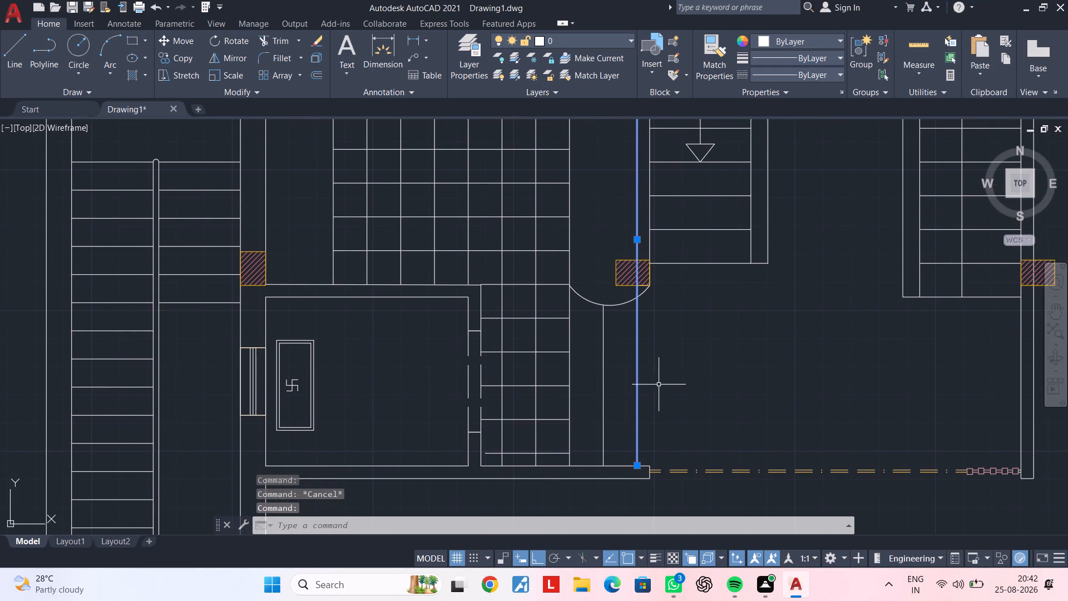
left_click(636, 467)
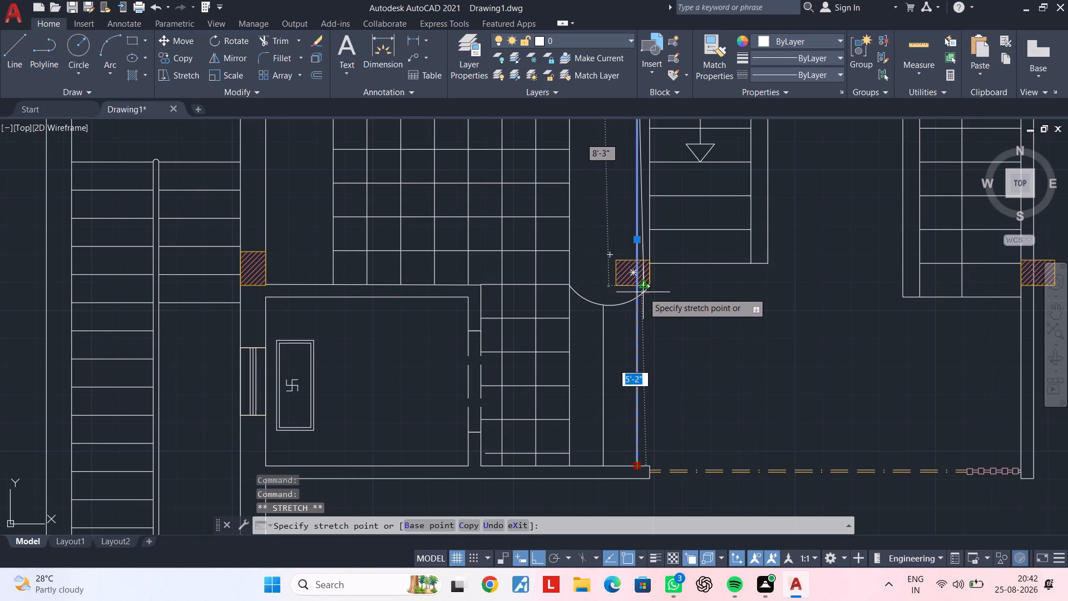
left_click(638, 287)
key("Escape")
scroll(637, 292, "up", 1)
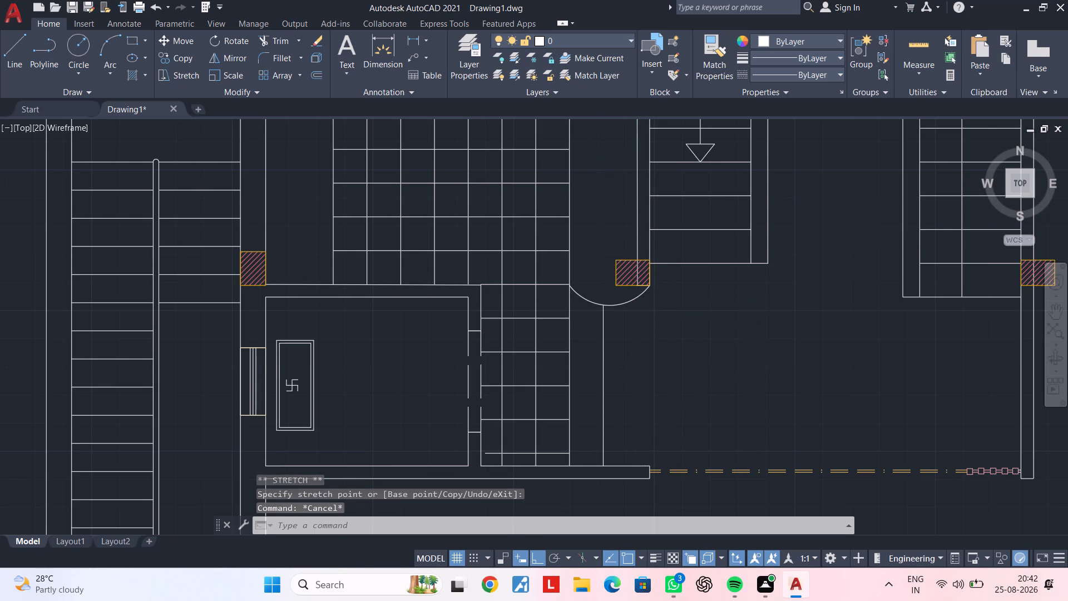
Draw a vertical line from the hatched column's lower edge down to the lower wall.
key("l")
key("space")
scroll(635, 286, "up", 1)
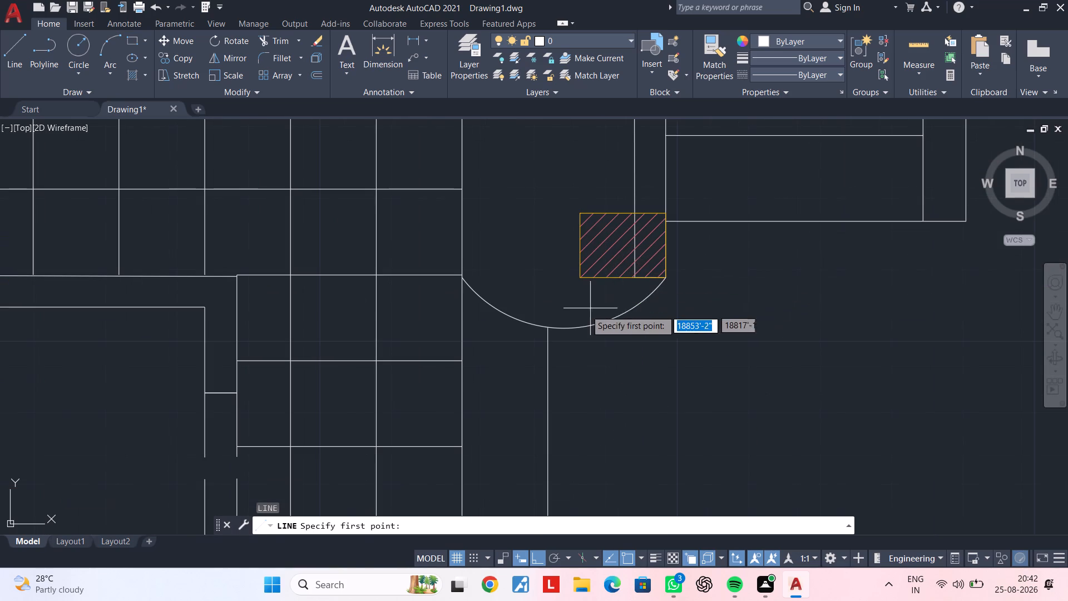
left_click(634, 278)
middle_click_drag(642, 425, 649, 153)
scroll(608, 356, "down", 1)
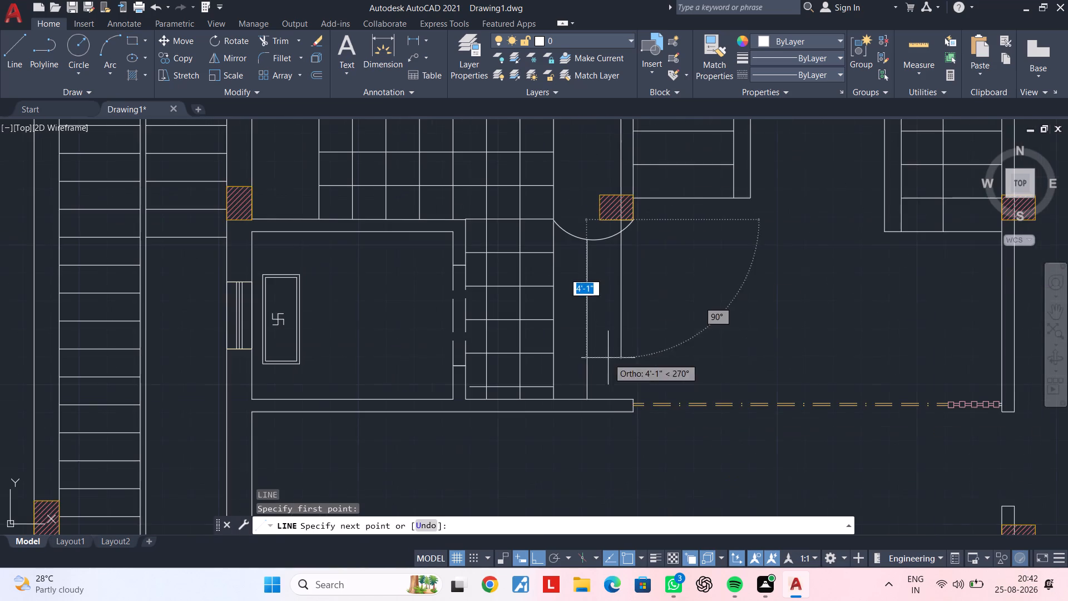
scroll(608, 358, "down", 1)
scroll(615, 392, "up", 2)
left_click(623, 413)
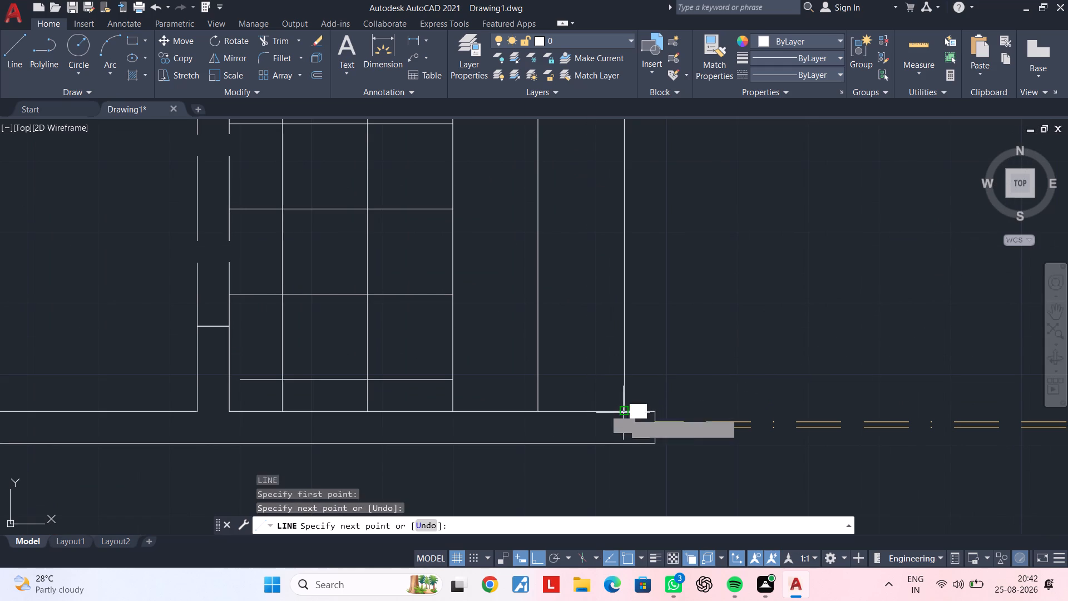
key("Escape")
key("Escape")
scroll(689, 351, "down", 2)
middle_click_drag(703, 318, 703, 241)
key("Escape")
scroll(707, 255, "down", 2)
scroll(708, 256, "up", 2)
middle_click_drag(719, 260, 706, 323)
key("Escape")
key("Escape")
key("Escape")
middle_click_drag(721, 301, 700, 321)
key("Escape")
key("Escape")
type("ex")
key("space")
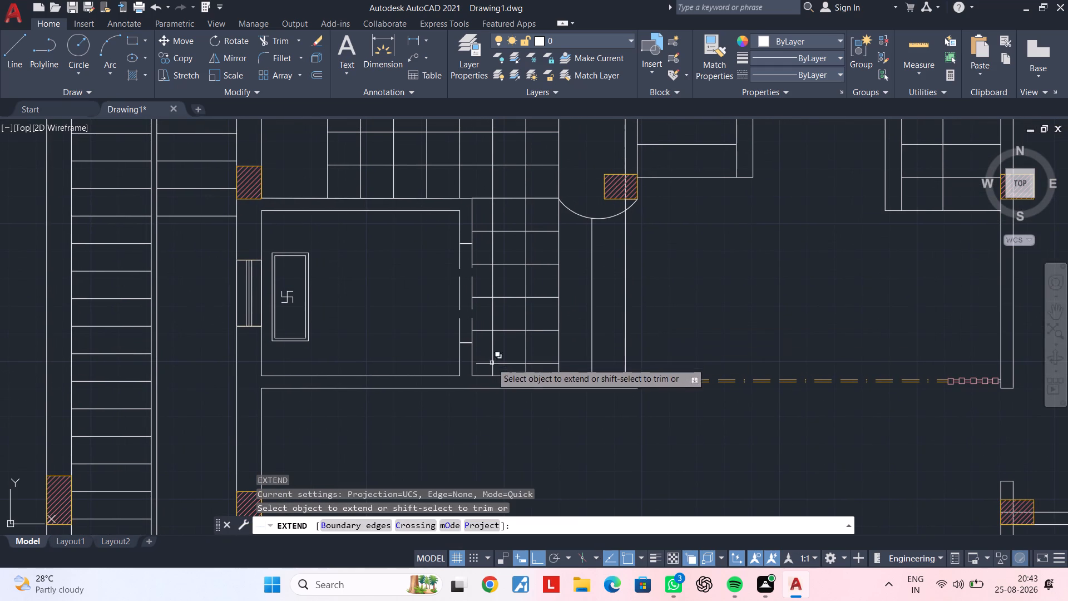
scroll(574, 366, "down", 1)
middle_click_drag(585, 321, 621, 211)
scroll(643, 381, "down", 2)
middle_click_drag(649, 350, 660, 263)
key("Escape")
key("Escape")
Extend the five vertical grid lines down to the inner face of the bottom exterior wall, using that wall line as the boundary.
scroll(635, 347, "up", 2)
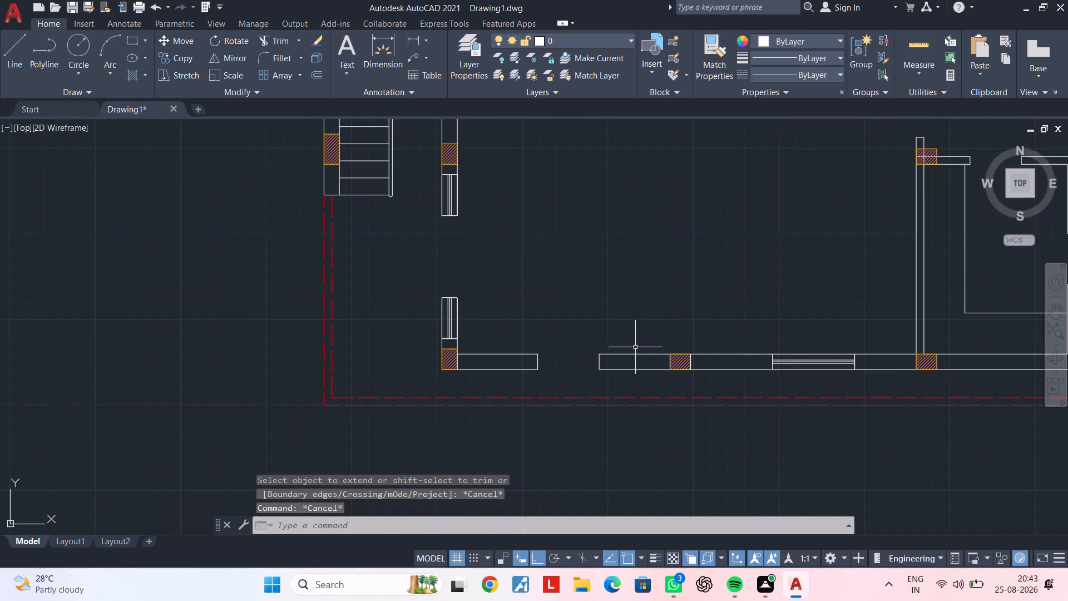
left_click(630, 354)
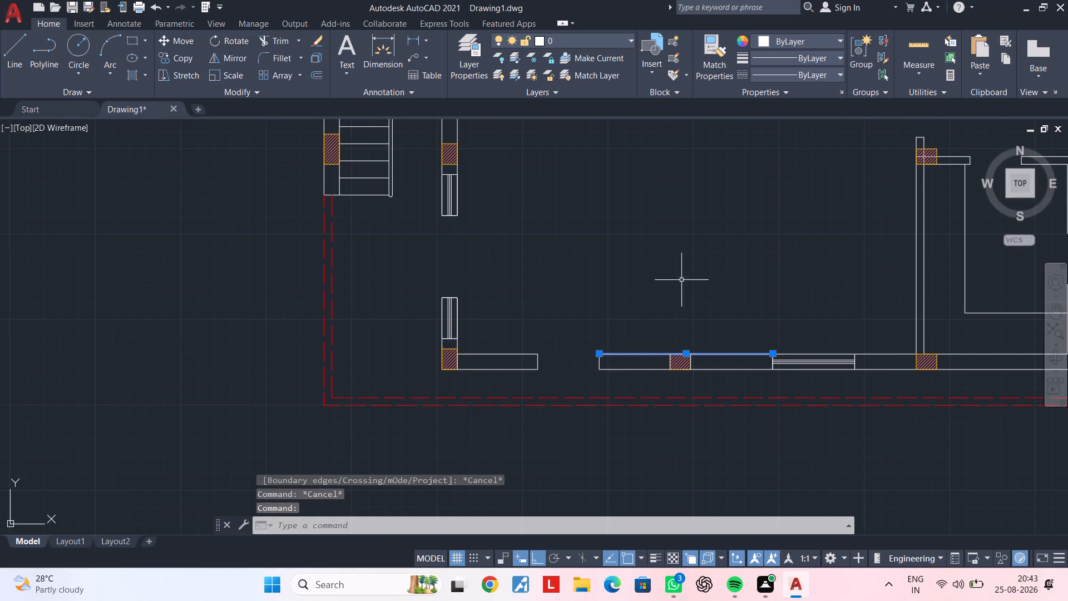
middle_click_drag(689, 269, 651, 390)
middle_click_drag(665, 327, 648, 381)
key("e")
key("x")
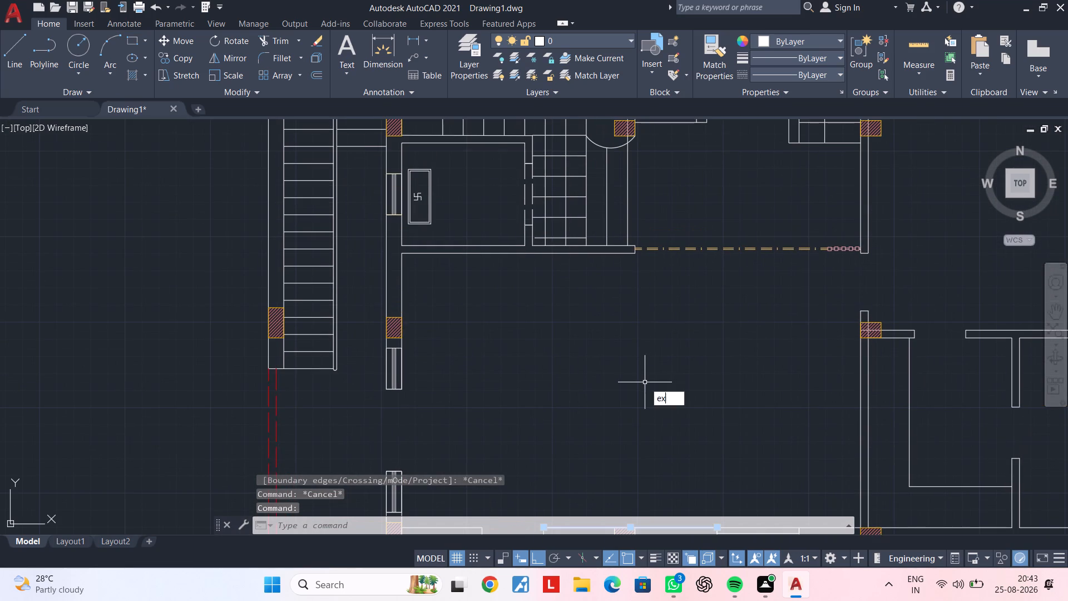
key("space")
scroll(546, 223, "up", 2)
left_click(530, 242)
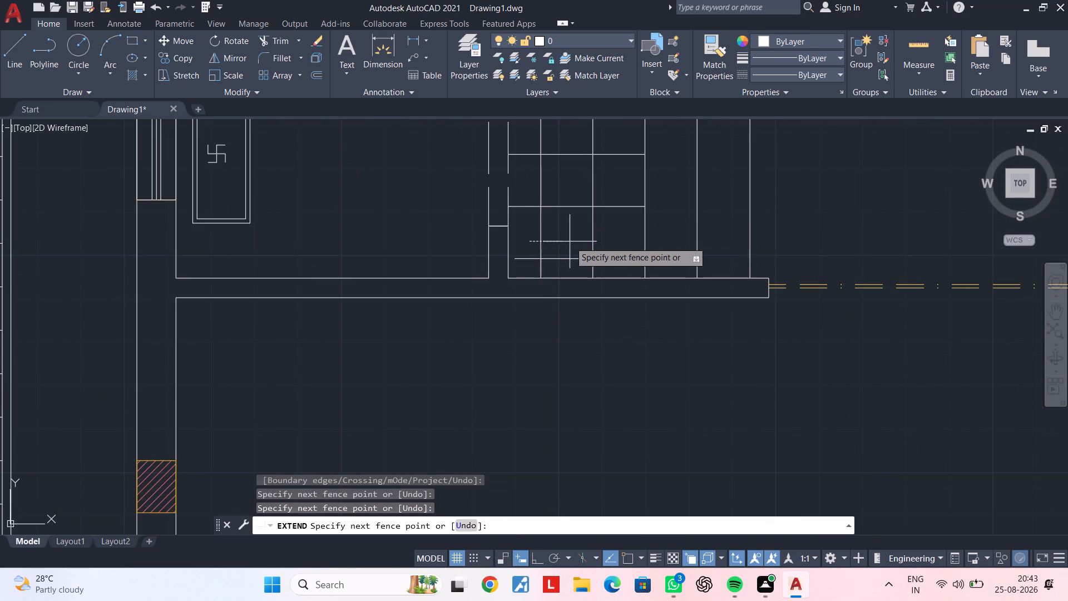
left_click(776, 237)
key("Escape")
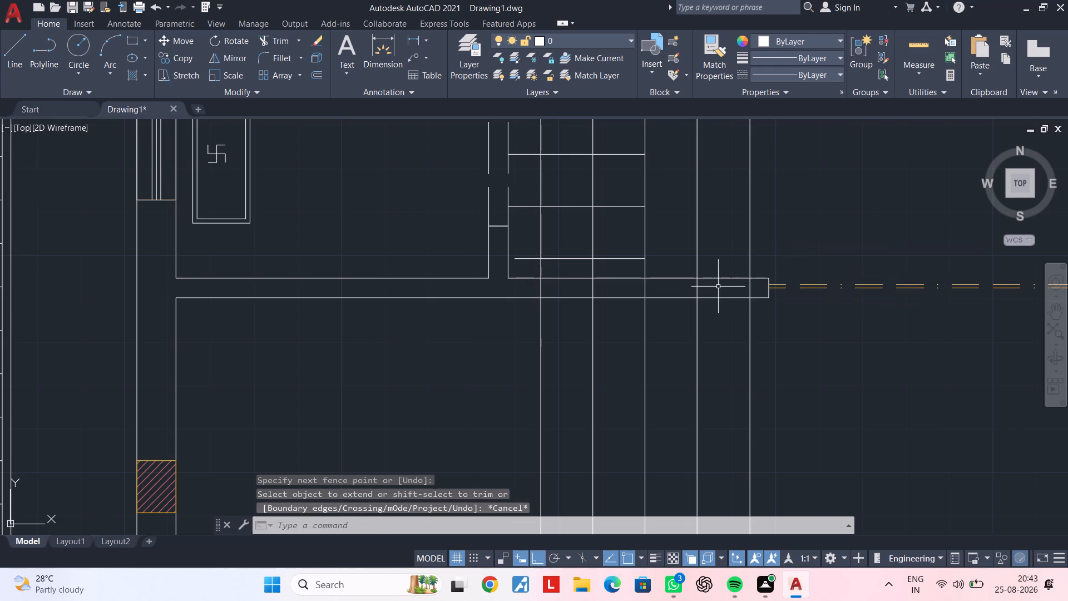
Trim the five vertical grid lines where they cross the thickness of the small room's lower wall, using a fence.
key("Escape")
key("t")
key("r")
key("space")
scroll(547, 285, "up", 2)
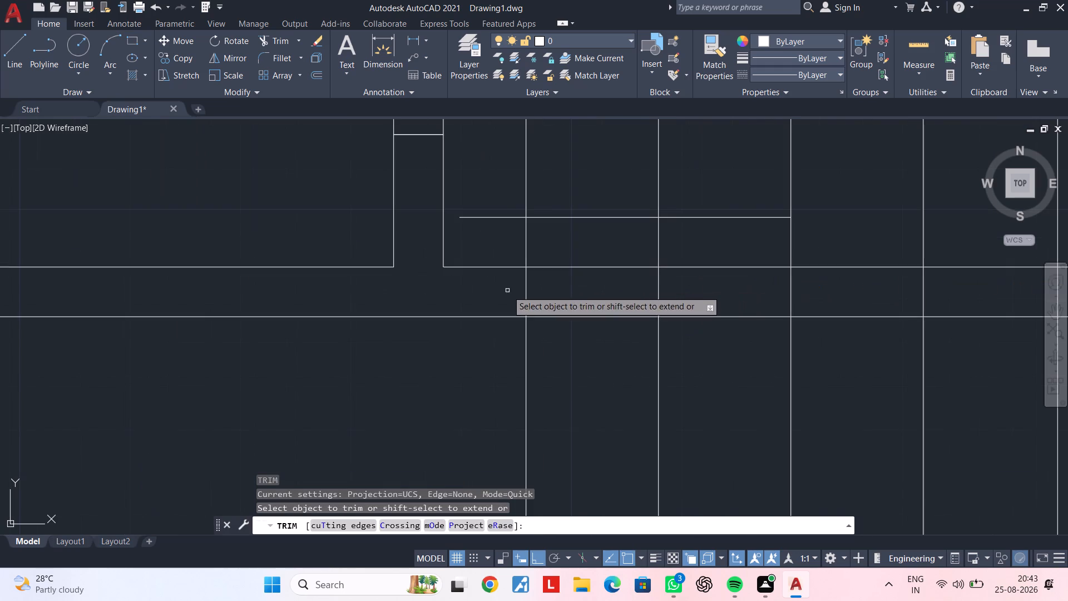
left_click(507, 291)
middle_click_drag(819, 293, 522, 288)
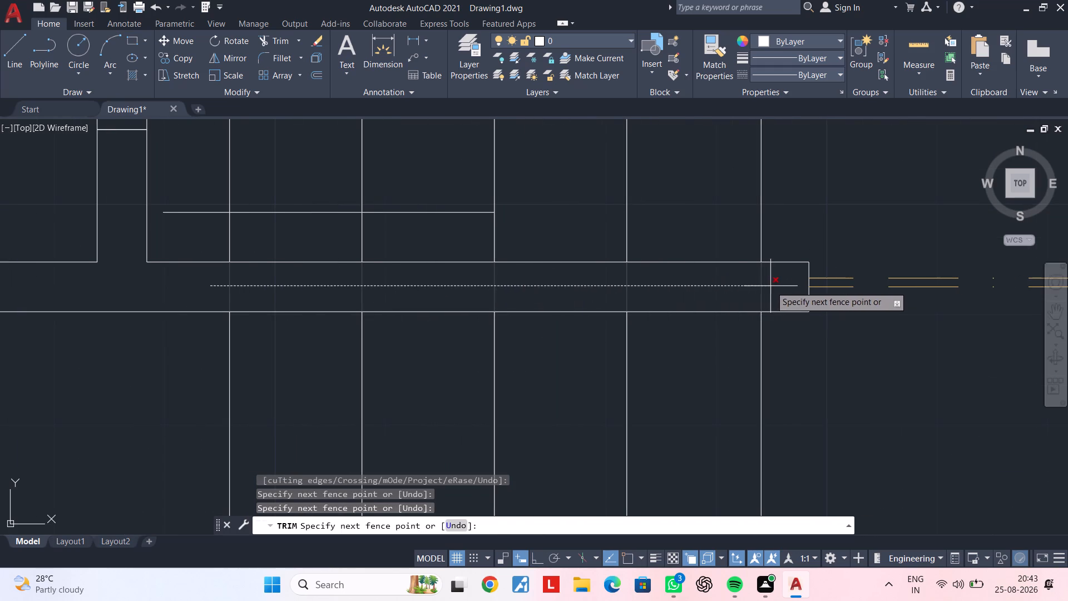
left_click(770, 286)
scroll(770, 286, "down", 2)
middle_click_drag(760, 286, 600, 290)
key("Escape")
key("Escape")
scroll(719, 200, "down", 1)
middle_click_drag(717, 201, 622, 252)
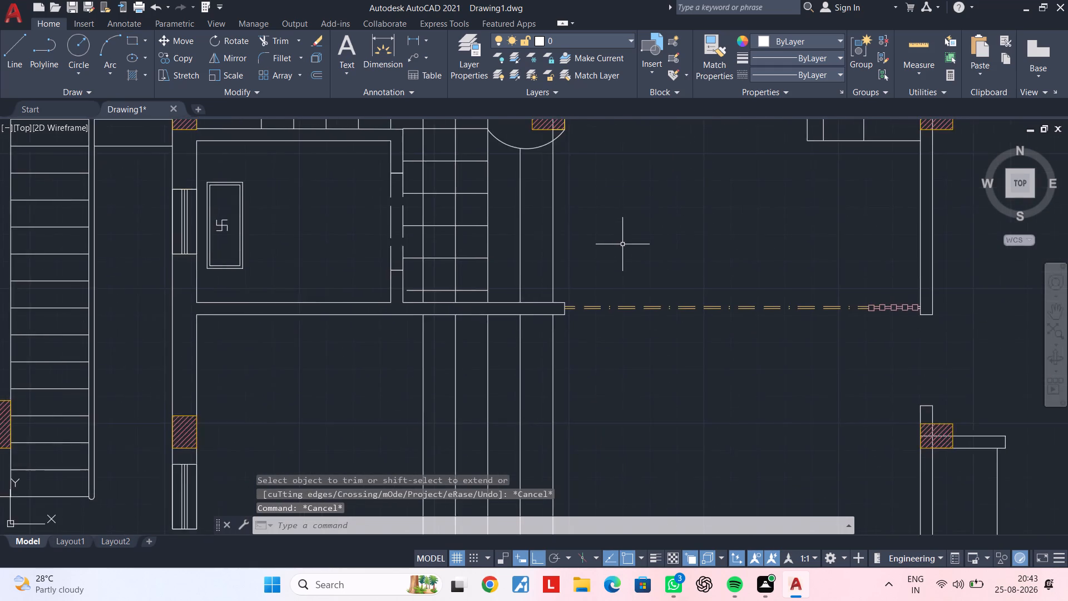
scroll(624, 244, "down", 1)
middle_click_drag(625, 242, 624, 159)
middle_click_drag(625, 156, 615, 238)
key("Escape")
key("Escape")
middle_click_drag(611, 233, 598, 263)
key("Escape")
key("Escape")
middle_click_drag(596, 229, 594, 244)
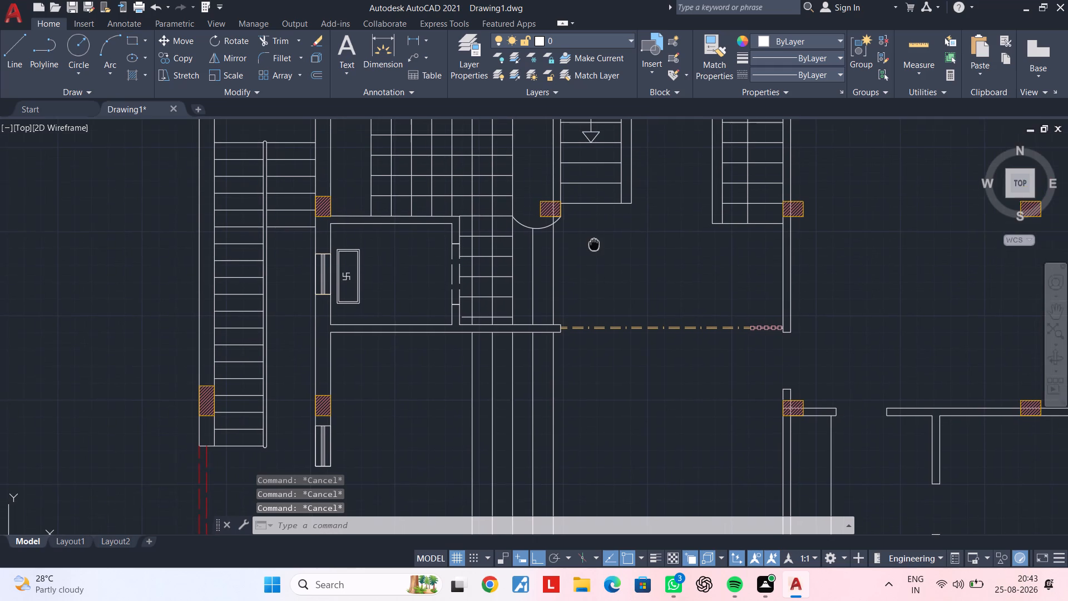
Offset the vertical line below the hatched column repeatedly at 1' spacing, adding eleven lines below the staircase up to the next wall.
middle_click_drag(594, 244, 594, 247)
key("Escape")
key("Escape")
type("of")
key("space")
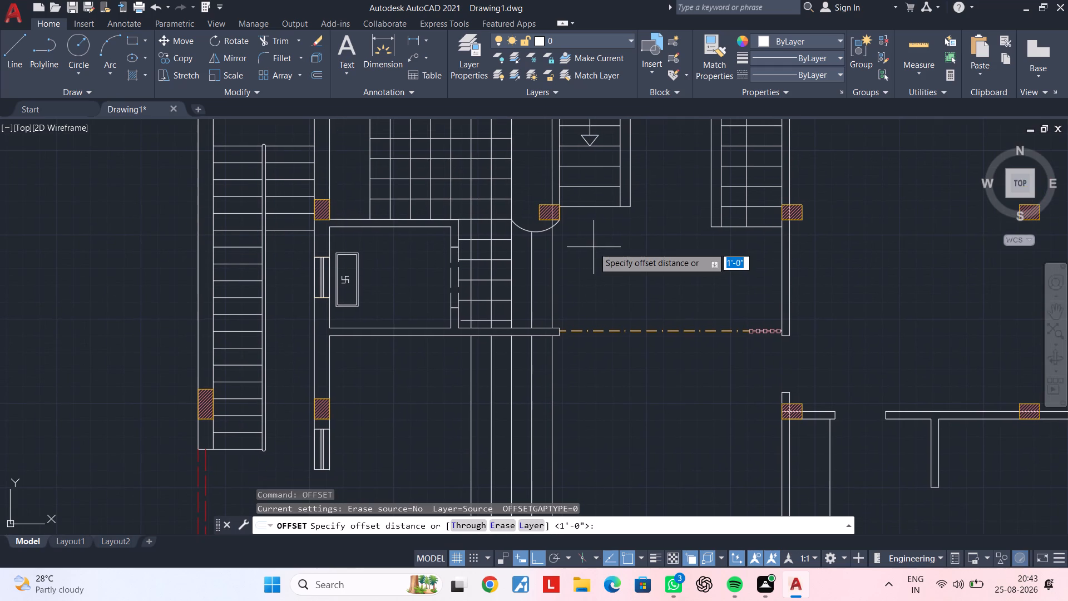
type("1'")
key("Return")
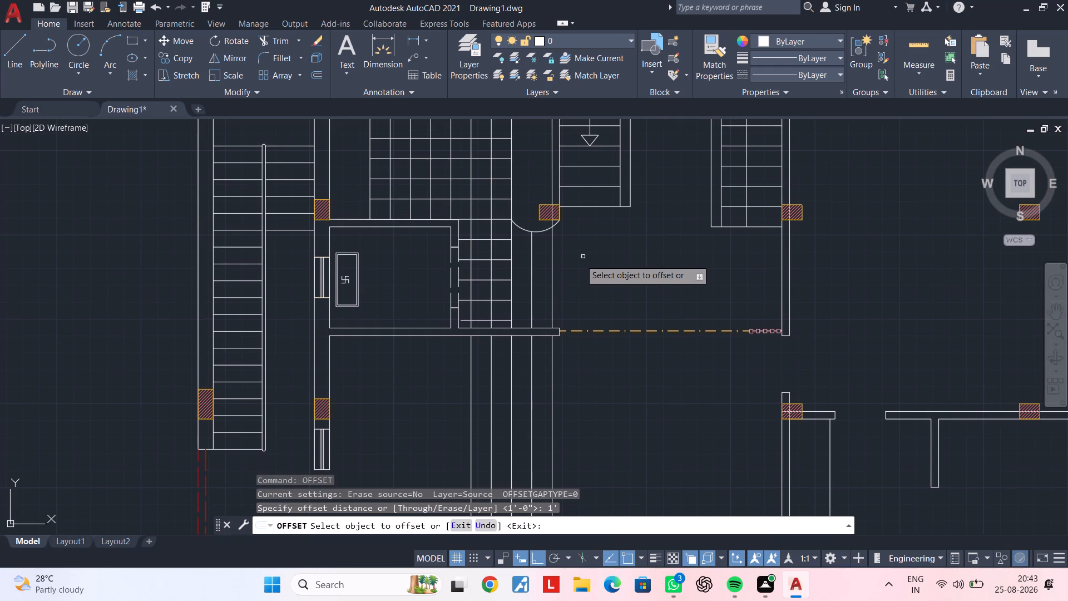
left_click(552, 262)
left_click(610, 262)
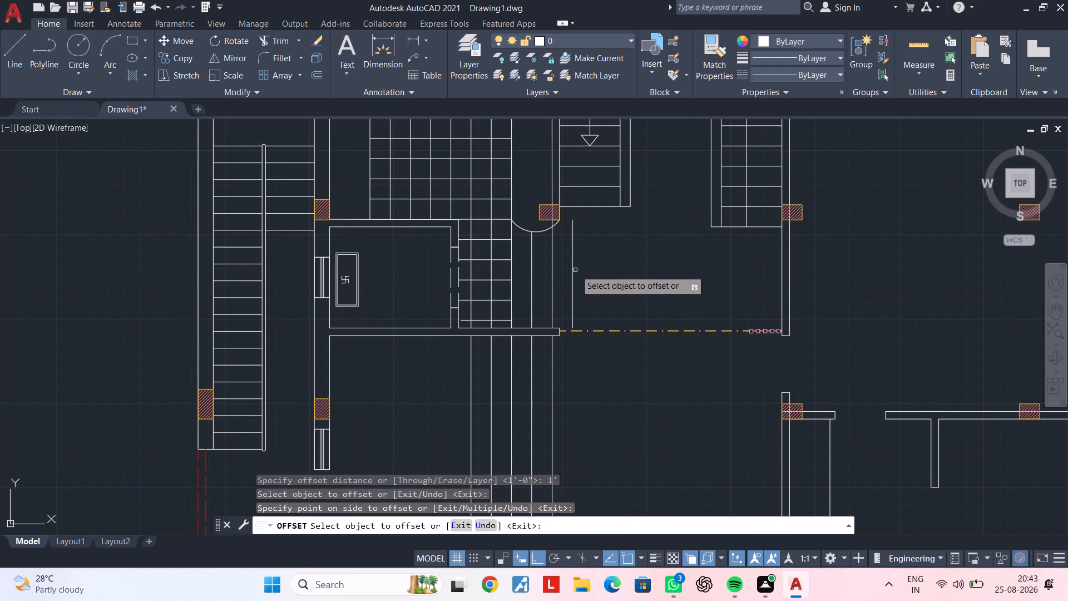
left_click(571, 272)
left_click(619, 272)
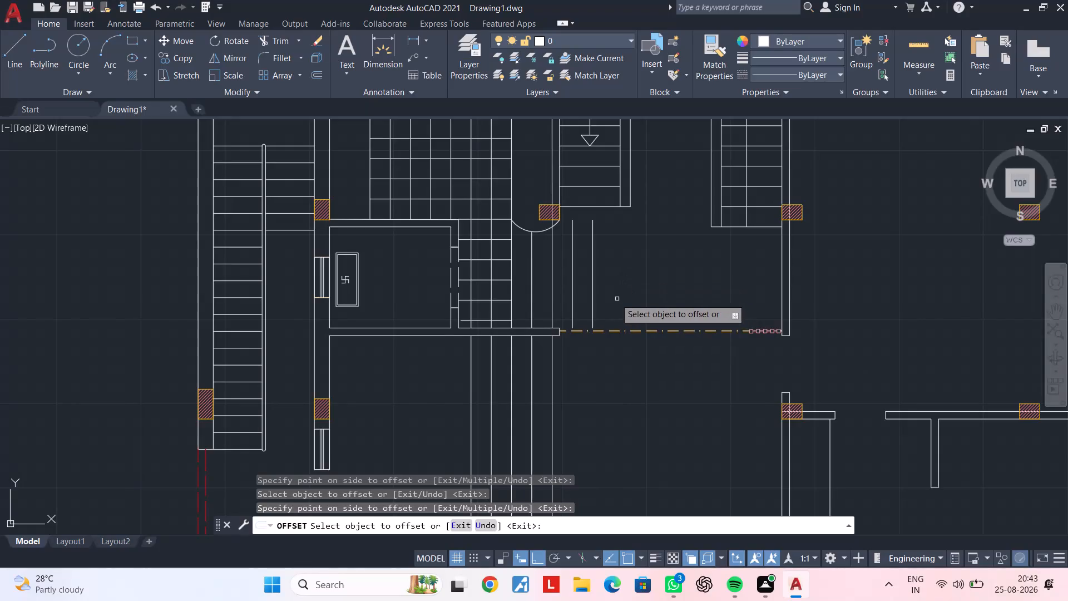
left_click(593, 287)
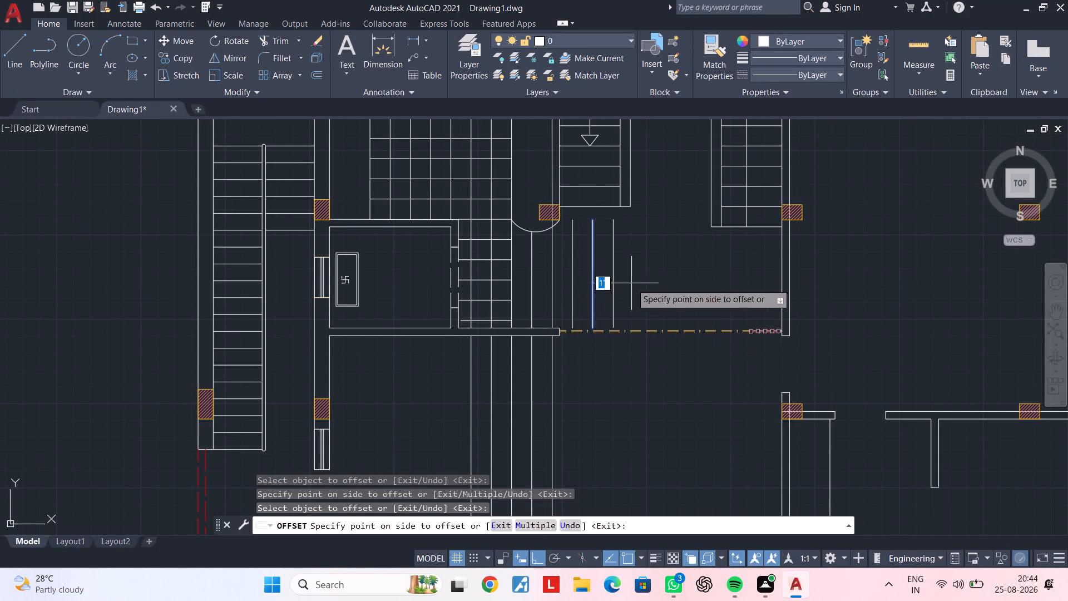
left_click(662, 280)
left_click(614, 280)
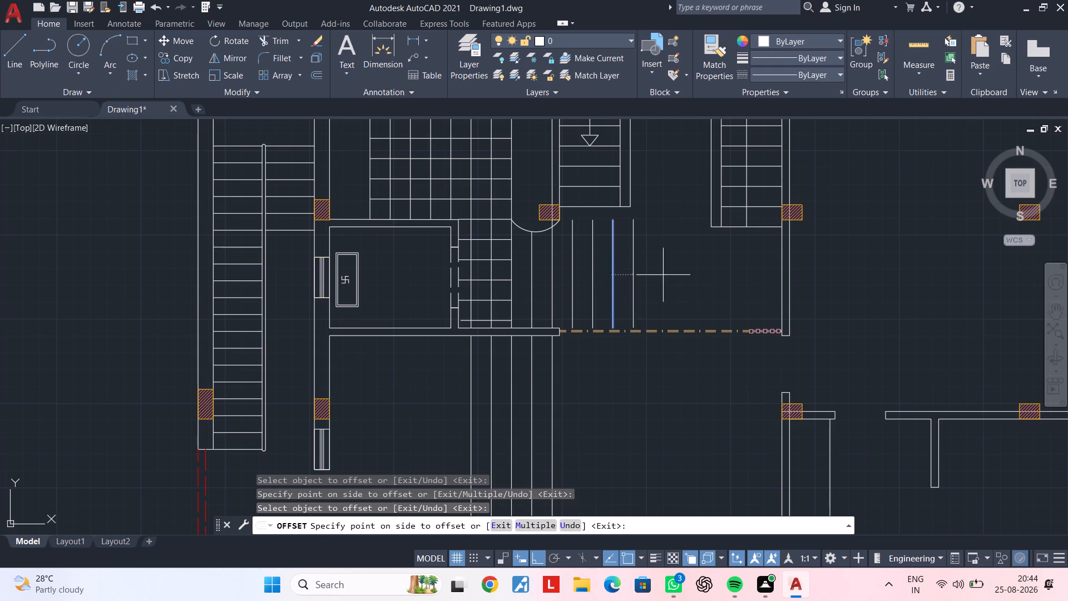
left_click(663, 275)
left_click(633, 276)
left_click(676, 270)
left_click(651, 274)
left_click(693, 268)
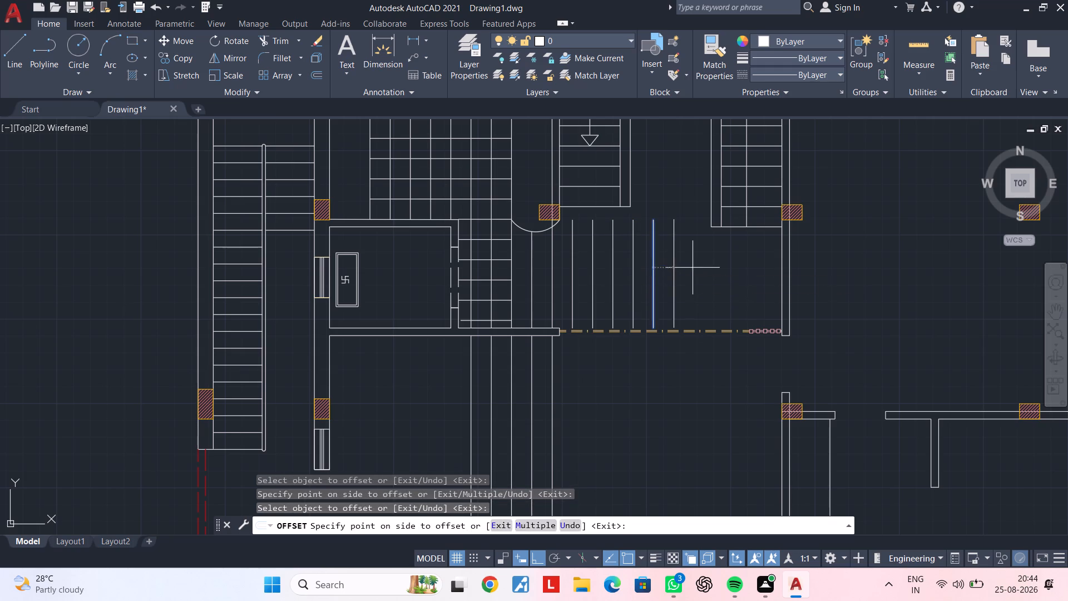
middle_click_drag(700, 269, 614, 303)
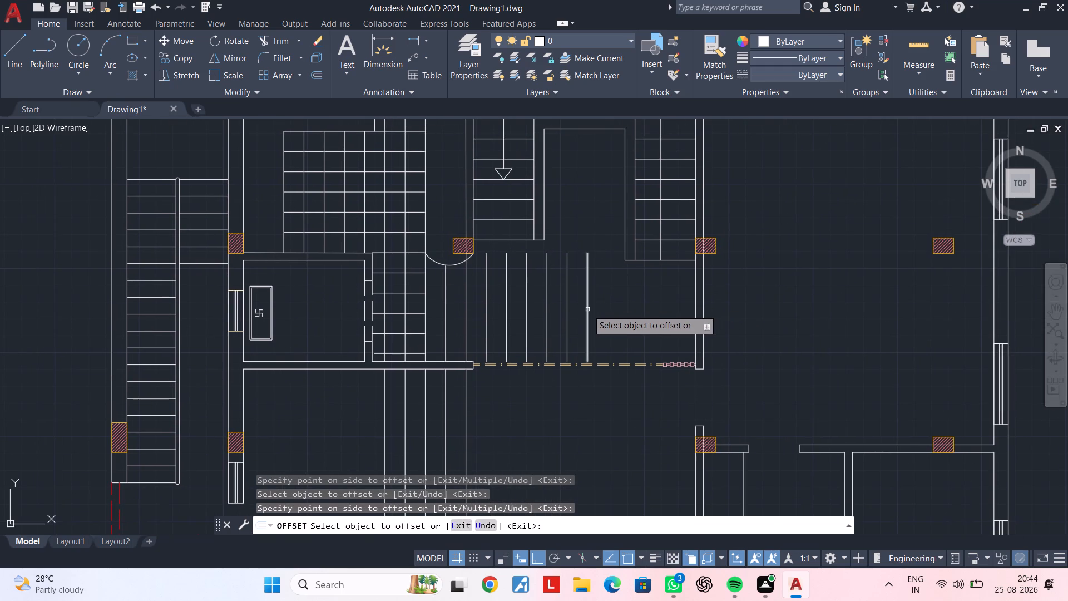
left_click(587, 309)
left_click(659, 303)
left_click(605, 308)
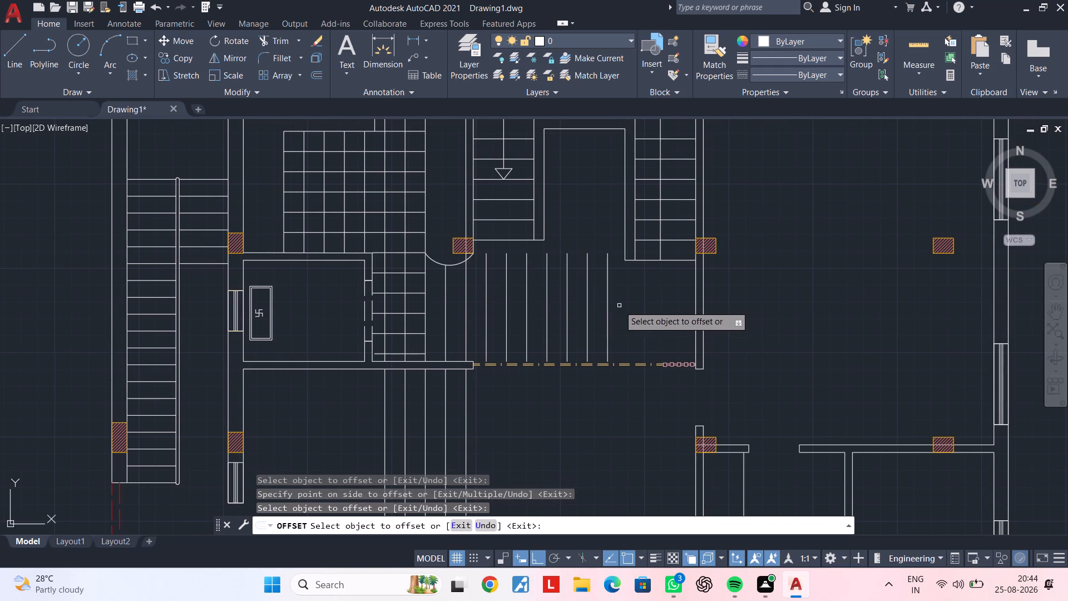
left_click(608, 307)
left_click(652, 304)
left_click(627, 307)
left_click(667, 304)
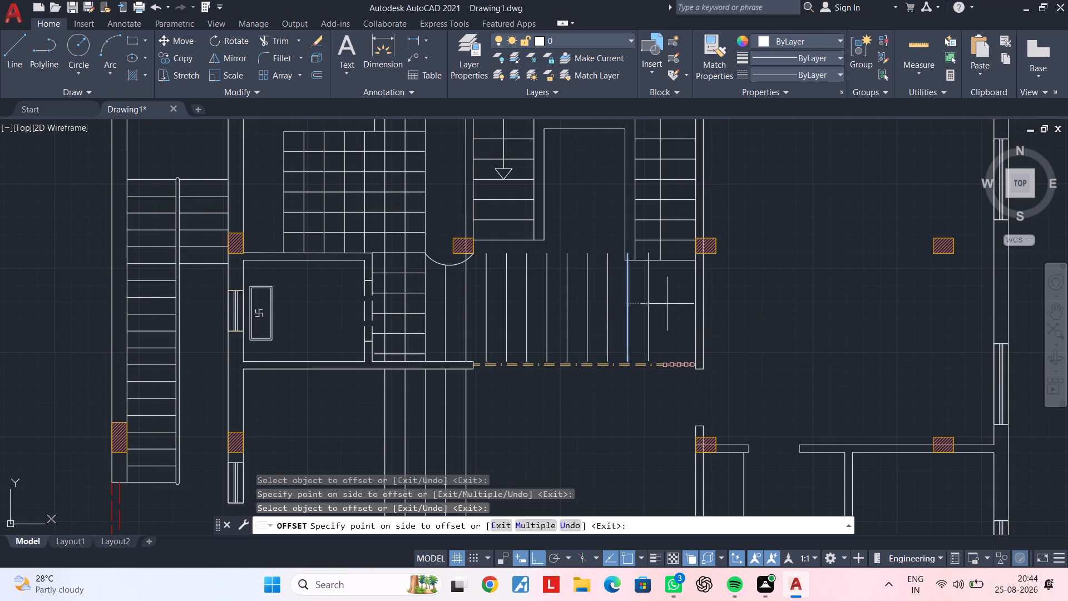
left_click(649, 307)
left_click(673, 304)
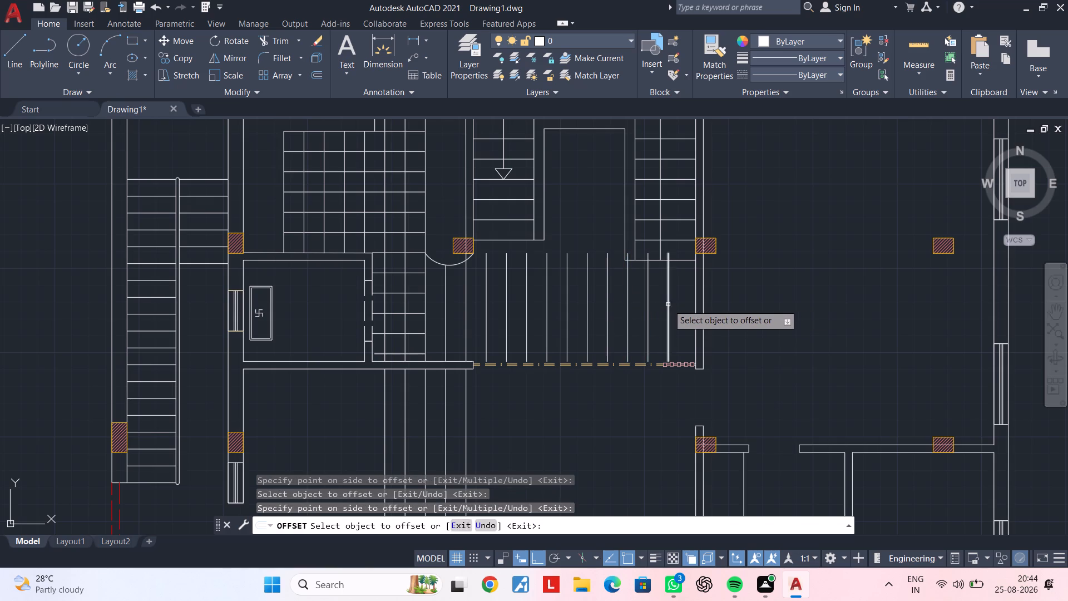
left_click(668, 304)
left_click(683, 303)
Continue the 1' offsets beyond the wall, adding fifteen vertical lines across the adjoining room as far as the exterior wall.
scroll(685, 303, "up", 2)
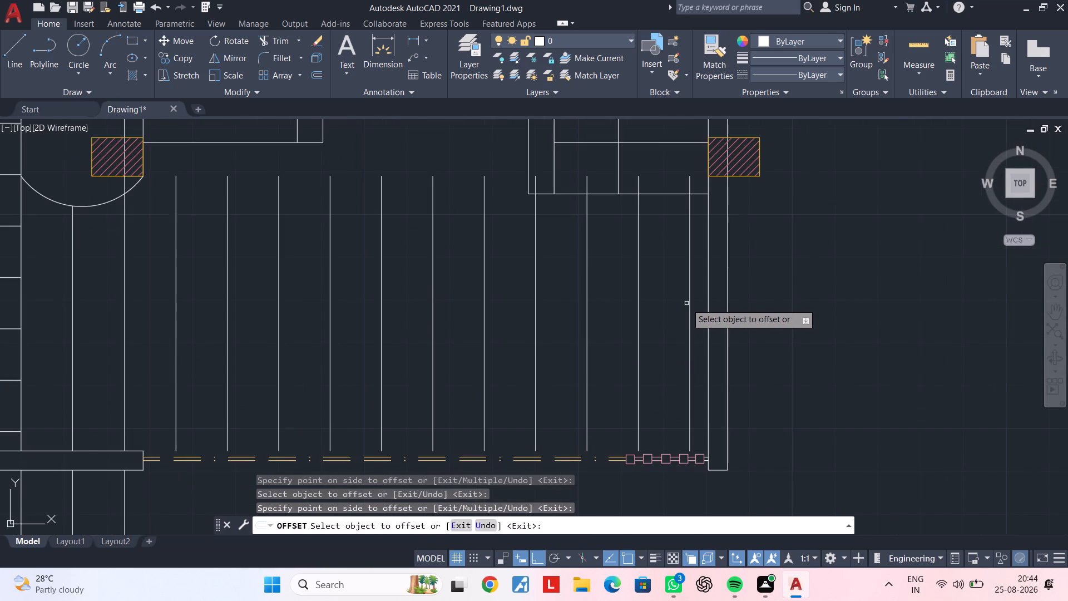
left_click(690, 303)
left_click(768, 300)
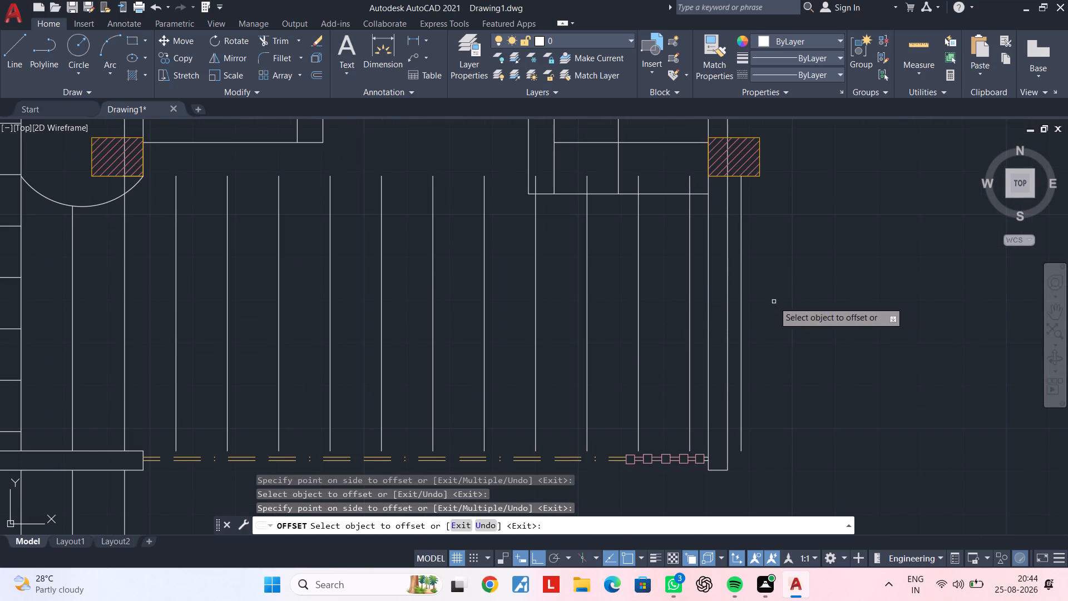
middle_click_drag(775, 302, 650, 313)
left_click(617, 312)
left_click(703, 308)
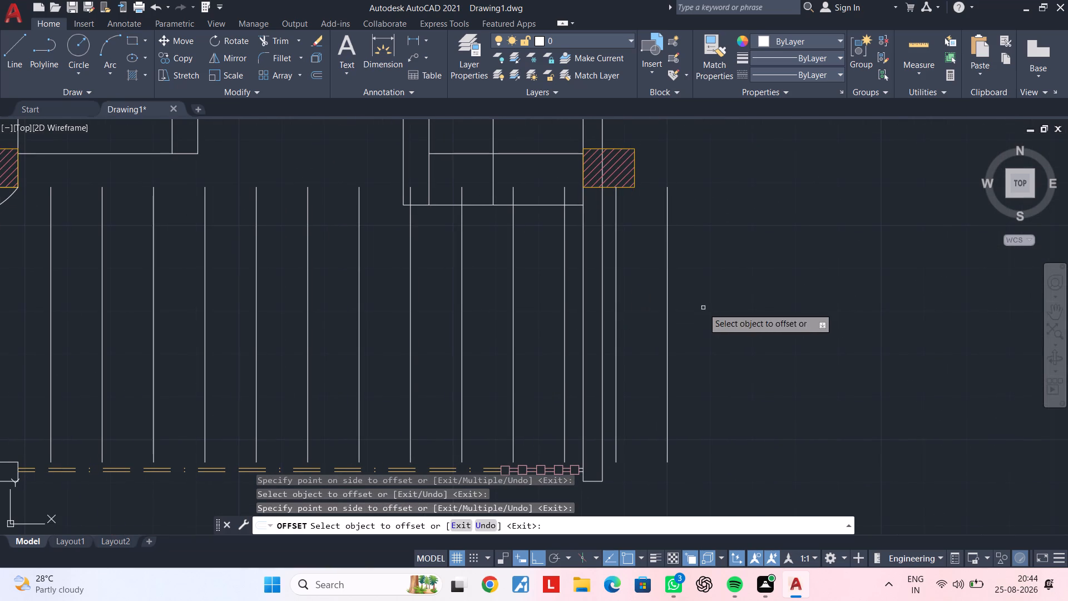
left_click(668, 308)
left_click(719, 303)
left_click(719, 304)
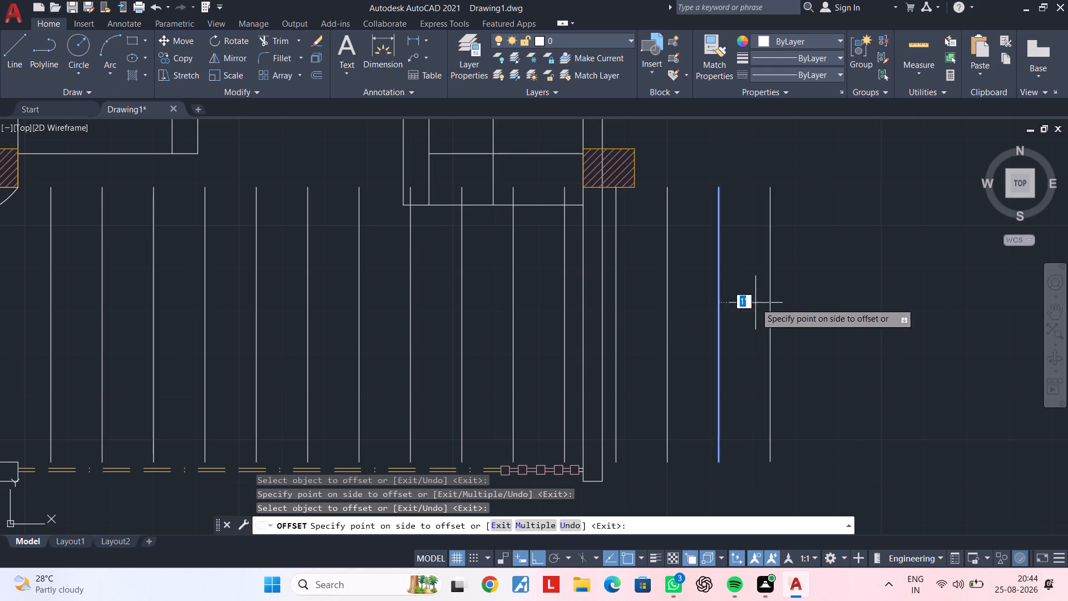
left_click(771, 301)
middle_click_drag(788, 299, 610, 299)
left_click(594, 303)
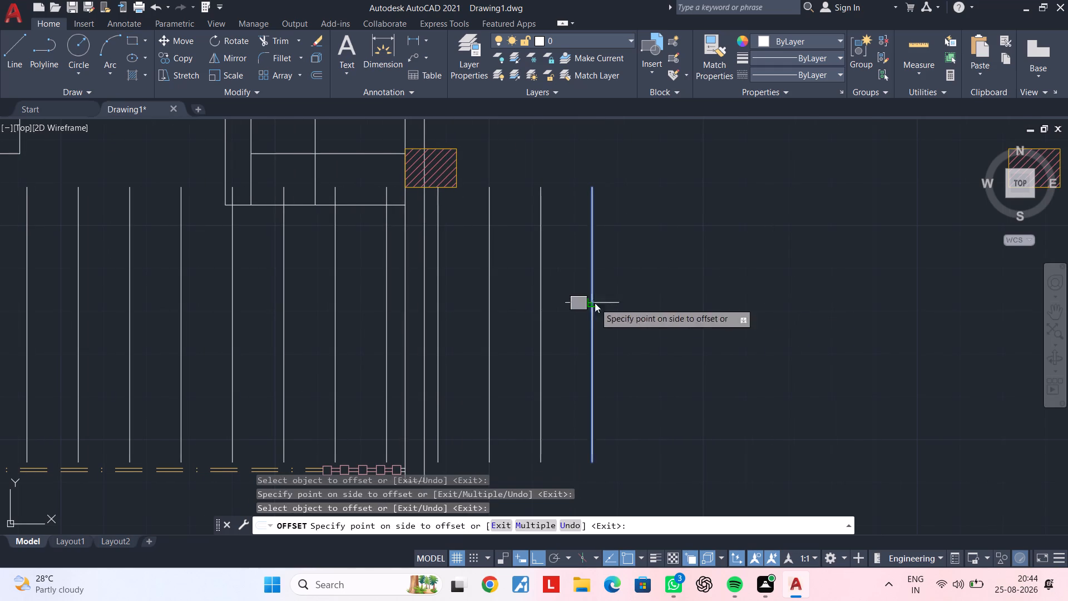
left_click(711, 297)
left_click(645, 300)
left_click(729, 290)
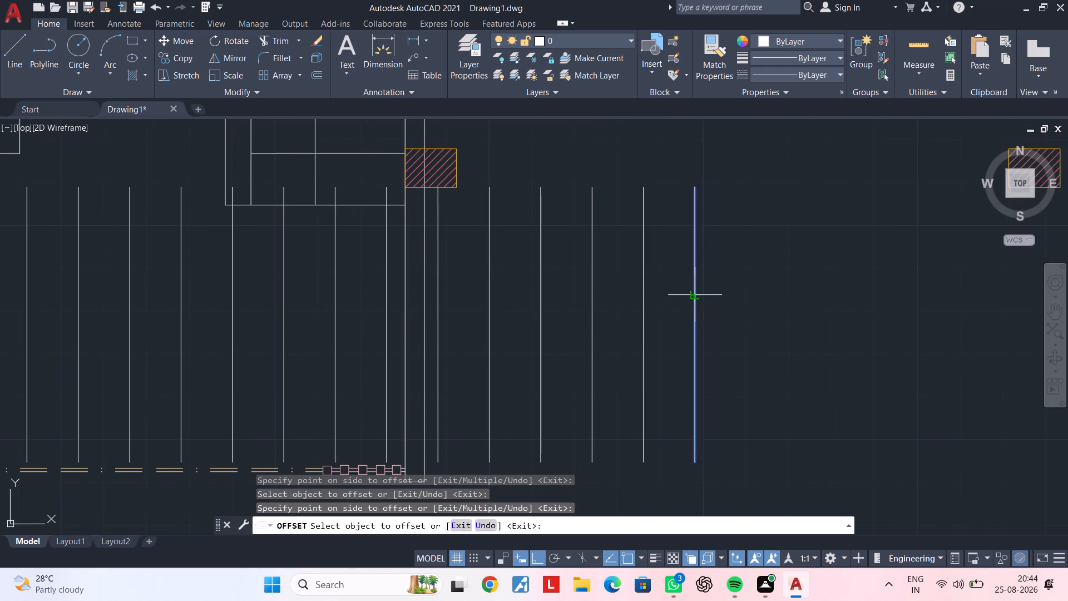
left_click(695, 295)
left_click(765, 288)
left_click(748, 290)
left_click(832, 290)
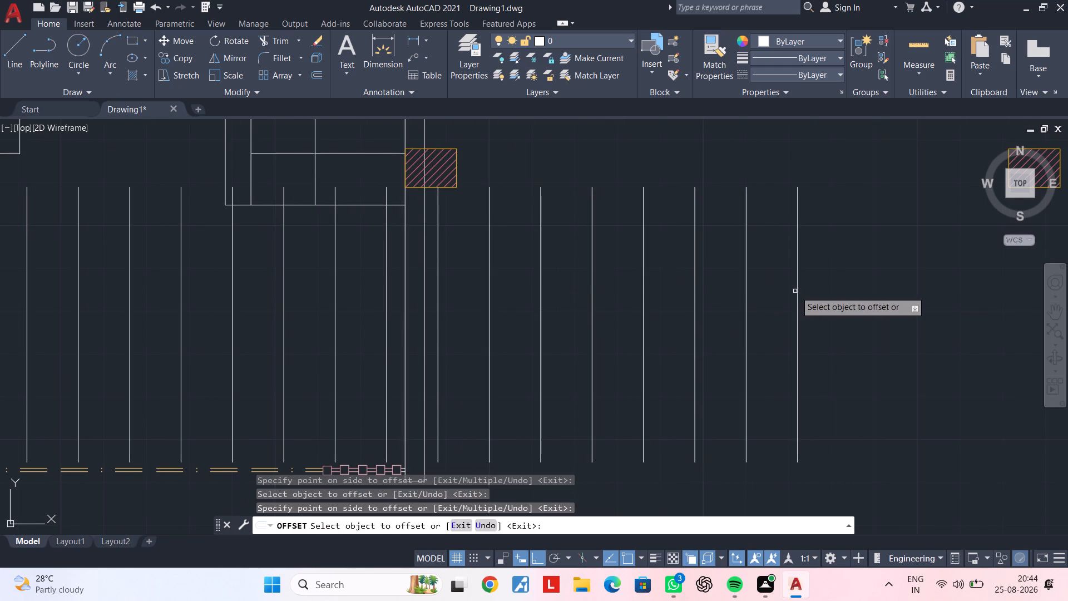
left_click(797, 291)
left_click(828, 289)
middle_click_drag(833, 287, 584, 290)
left_click(595, 288)
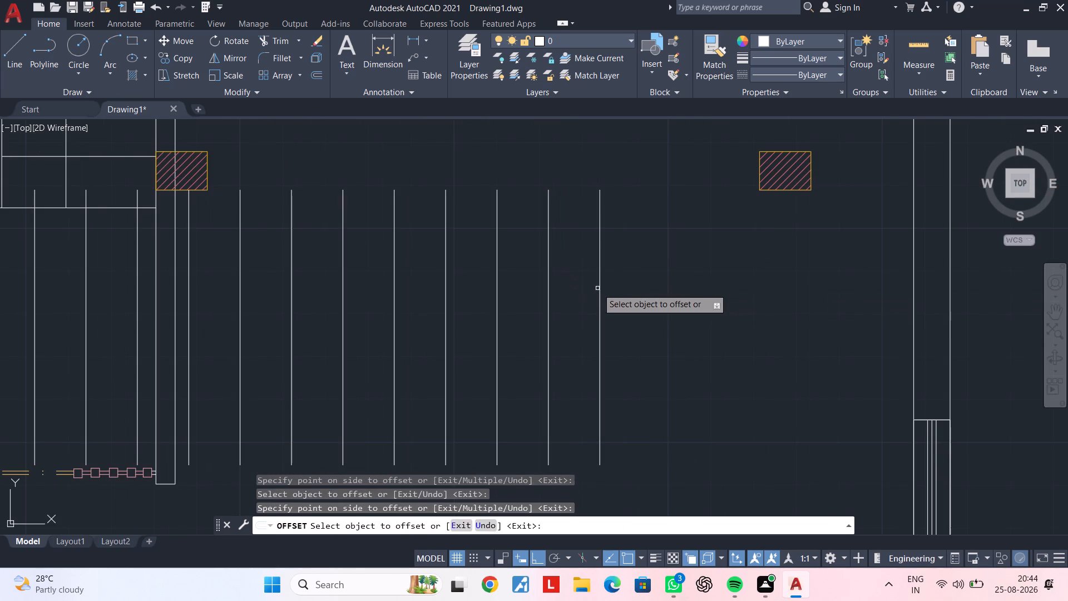
left_click(598, 288)
left_click(680, 287)
left_click(652, 288)
left_click(720, 287)
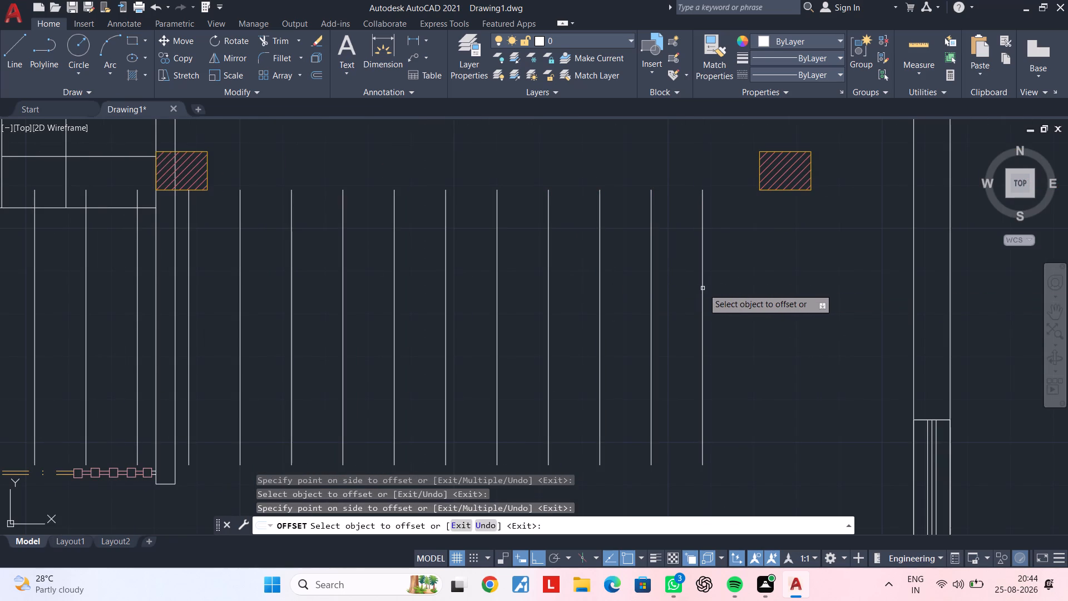
left_click(704, 288)
left_click(763, 284)
middle_click_drag(752, 284, 675, 285)
left_click(675, 285)
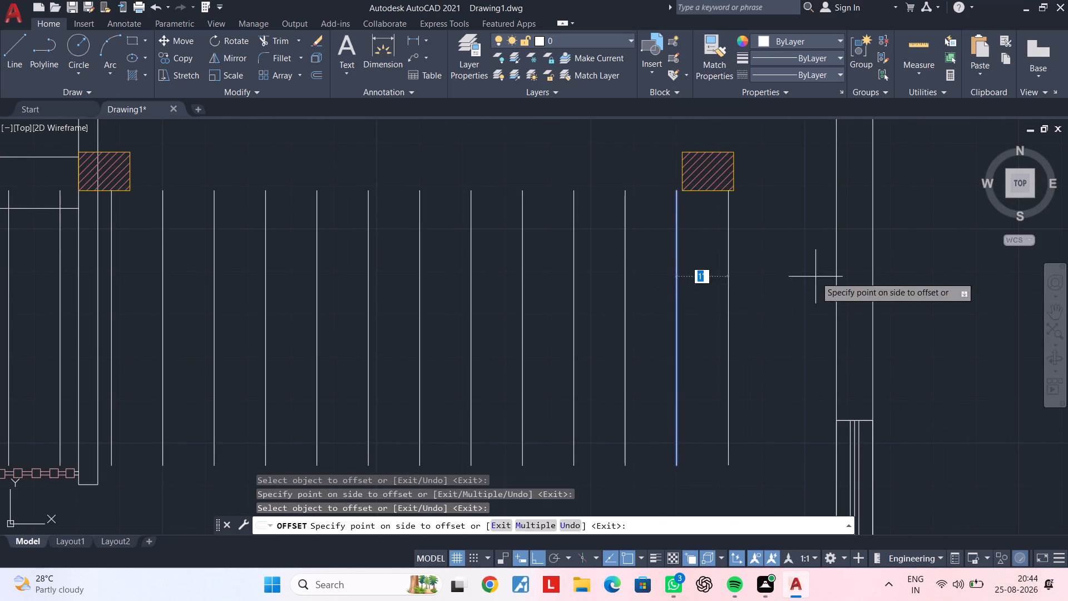
left_click(815, 277)
left_click(731, 282)
left_click(727, 283)
left_click(777, 279)
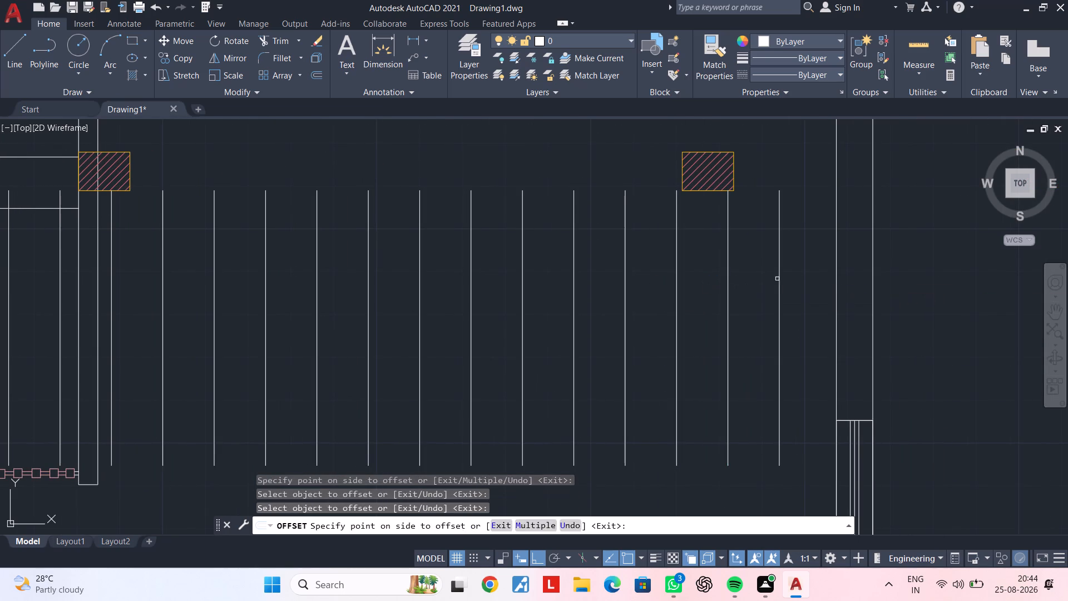
left_click(778, 280)
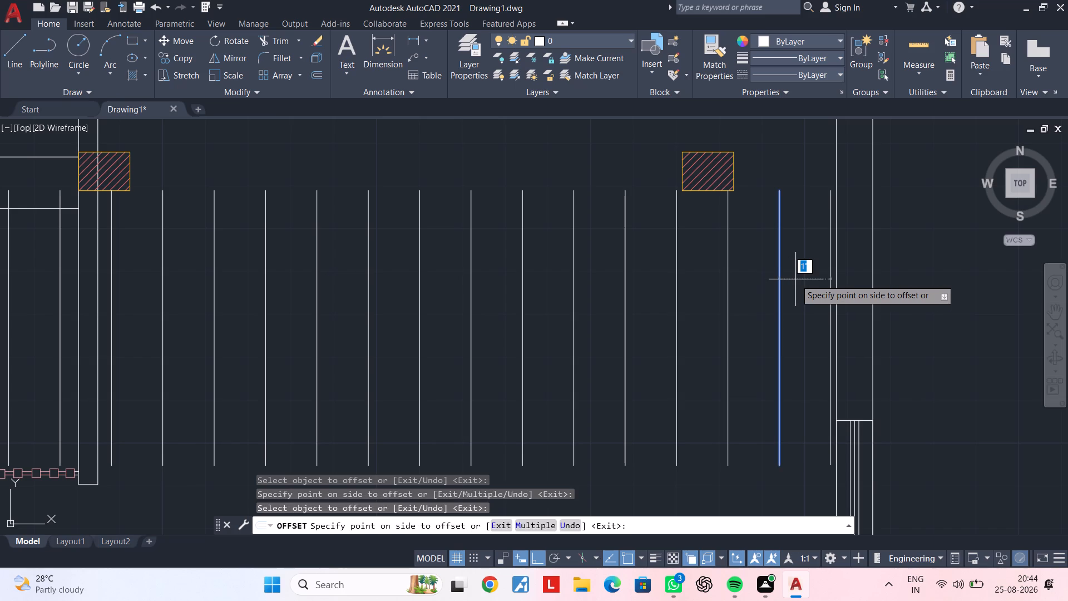
left_click(795, 279)
key("Escape")
key("Escape")
Trim the upper ends of the four vertical grid lines that project above the lower edge of the stair flight beside the wall.
scroll(792, 279, "down", 1)
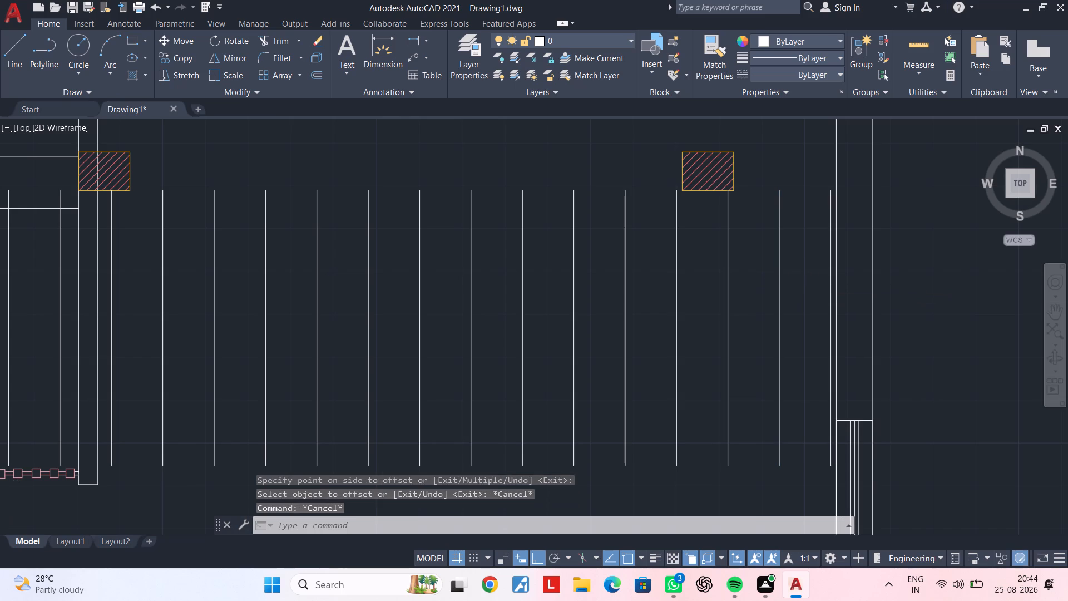
middle_click_drag(792, 279, 862, 275)
key("Escape")
key("Escape")
middle_click_drag(543, 295, 639, 292)
key("Escape")
key("Escape")
middle_click_drag(594, 289, 644, 323)
key("Escape")
key("Escape")
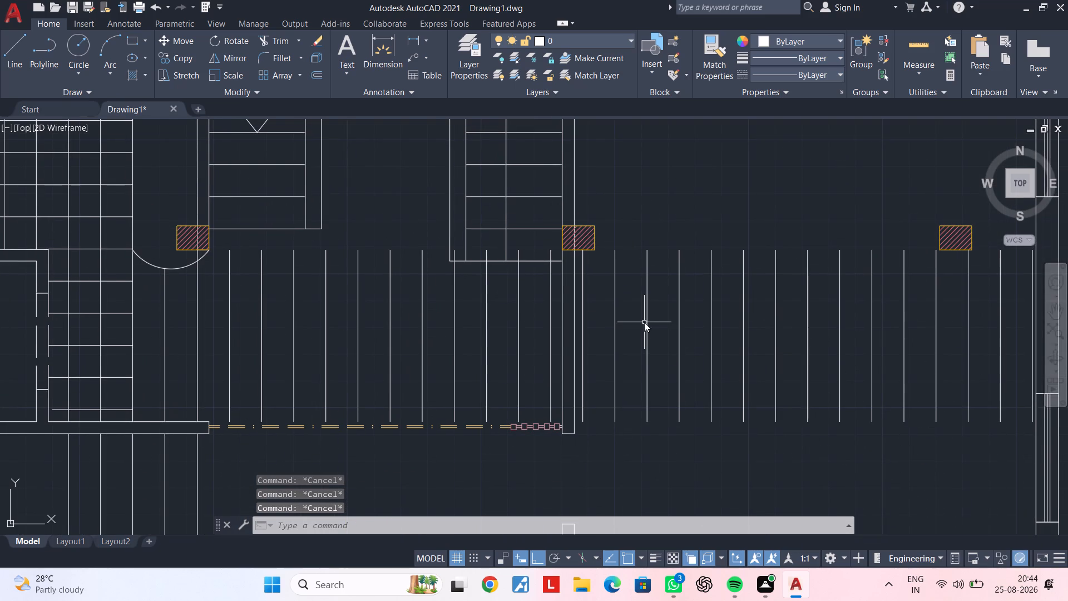
key("t")
key("r")
key("space")
scroll(541, 262, "up", 2)
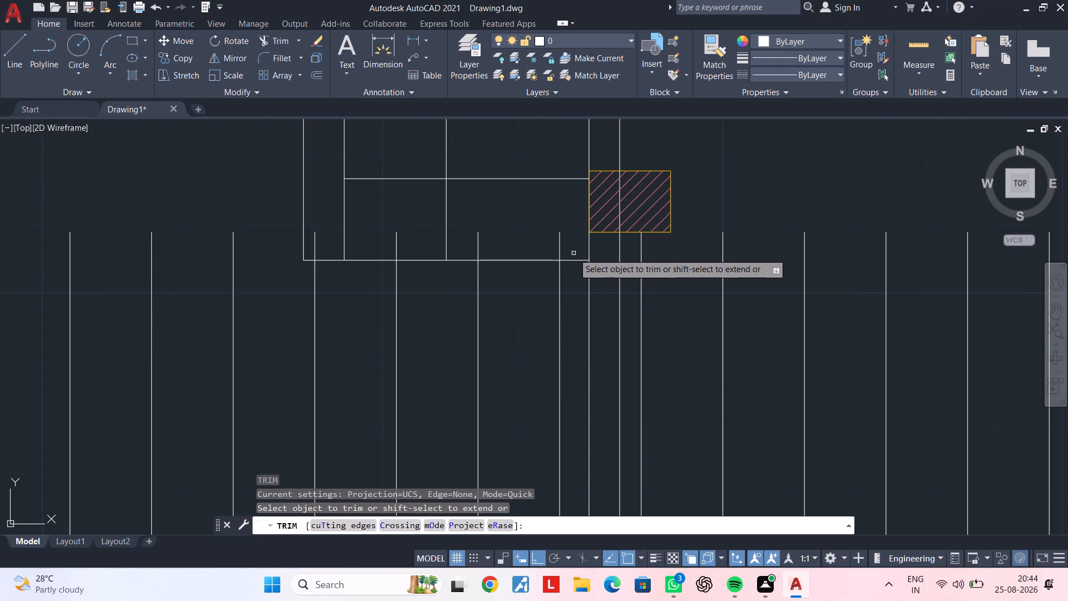
left_click(572, 250)
left_click(468, 250)
middle_click_drag(481, 250, 560, 245)
left_click(491, 246)
left_click(486, 247)
left_click(467, 247)
left_click(481, 246)
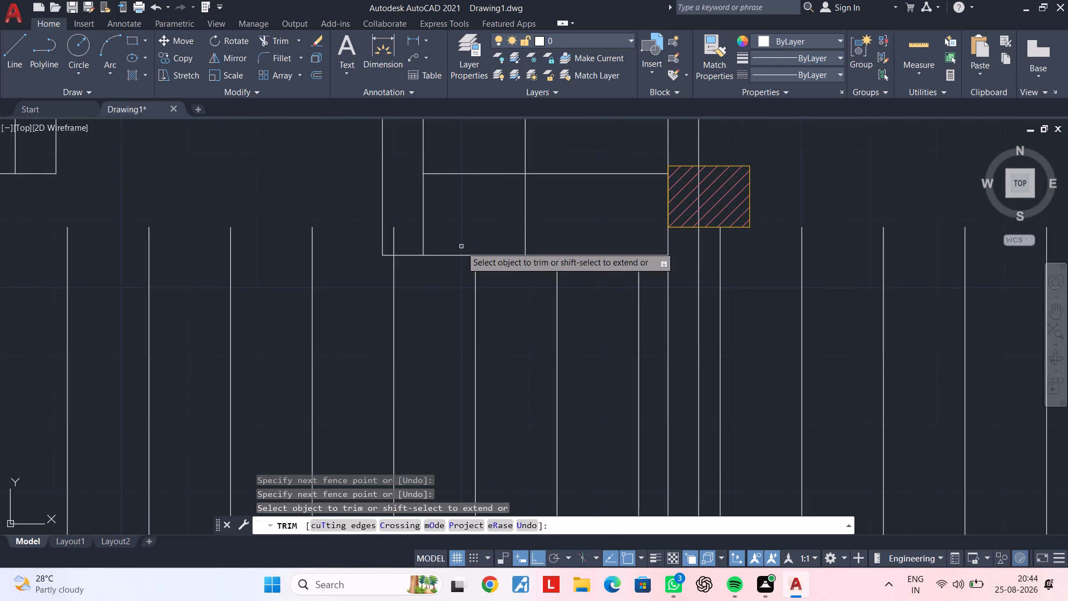
left_click(395, 245)
key("Escape")
middle_click_drag(338, 245, 503, 263)
key("Escape")
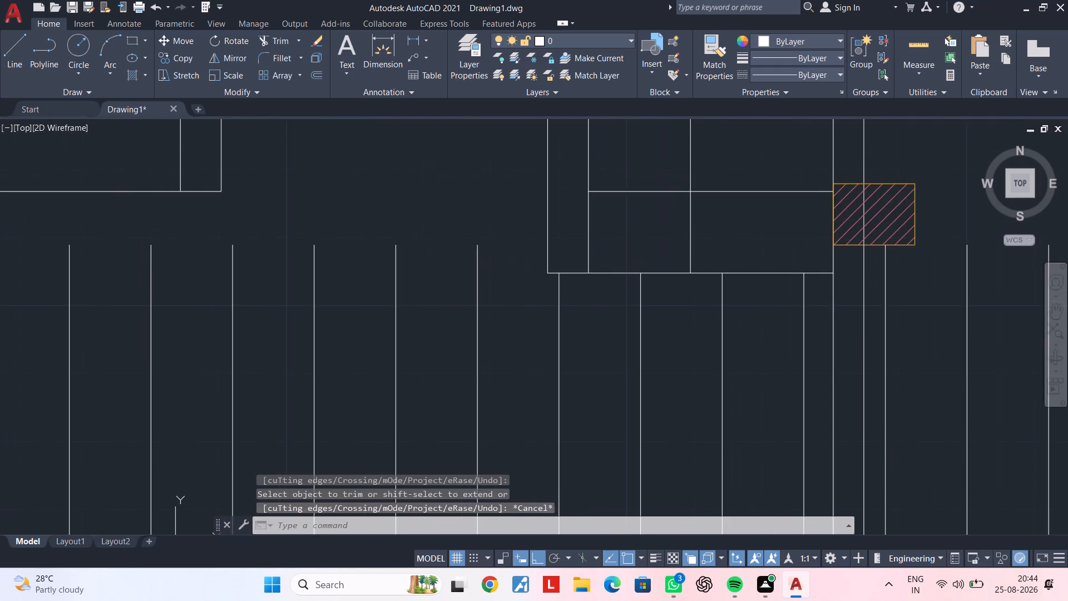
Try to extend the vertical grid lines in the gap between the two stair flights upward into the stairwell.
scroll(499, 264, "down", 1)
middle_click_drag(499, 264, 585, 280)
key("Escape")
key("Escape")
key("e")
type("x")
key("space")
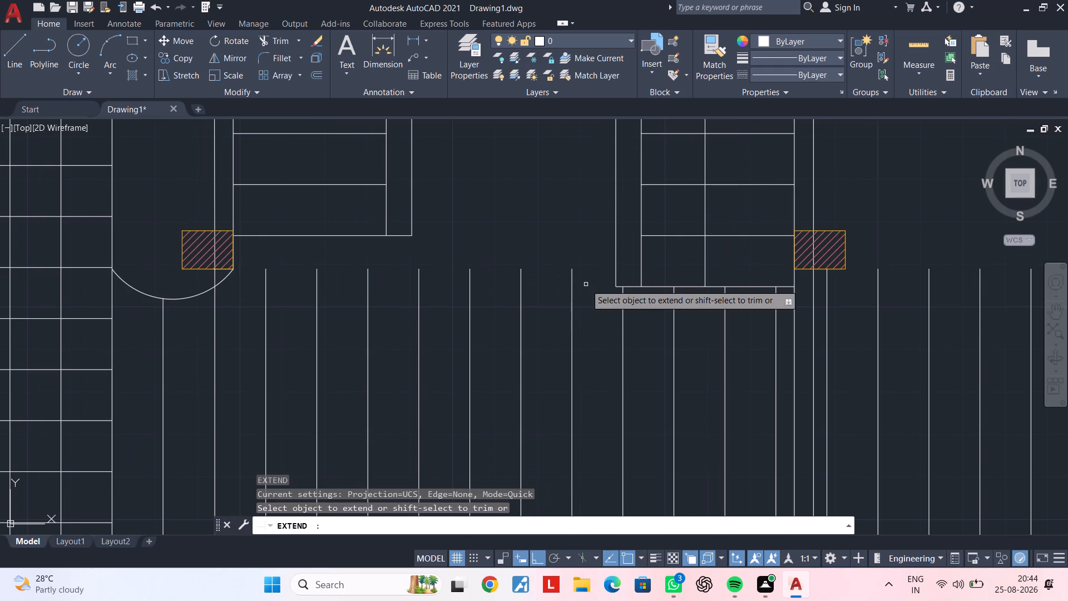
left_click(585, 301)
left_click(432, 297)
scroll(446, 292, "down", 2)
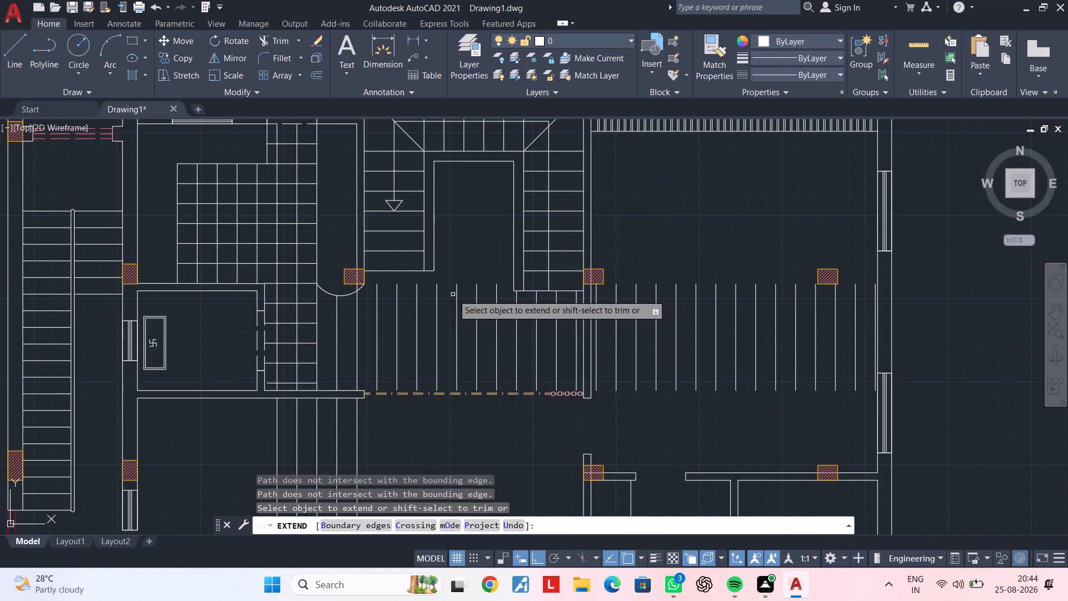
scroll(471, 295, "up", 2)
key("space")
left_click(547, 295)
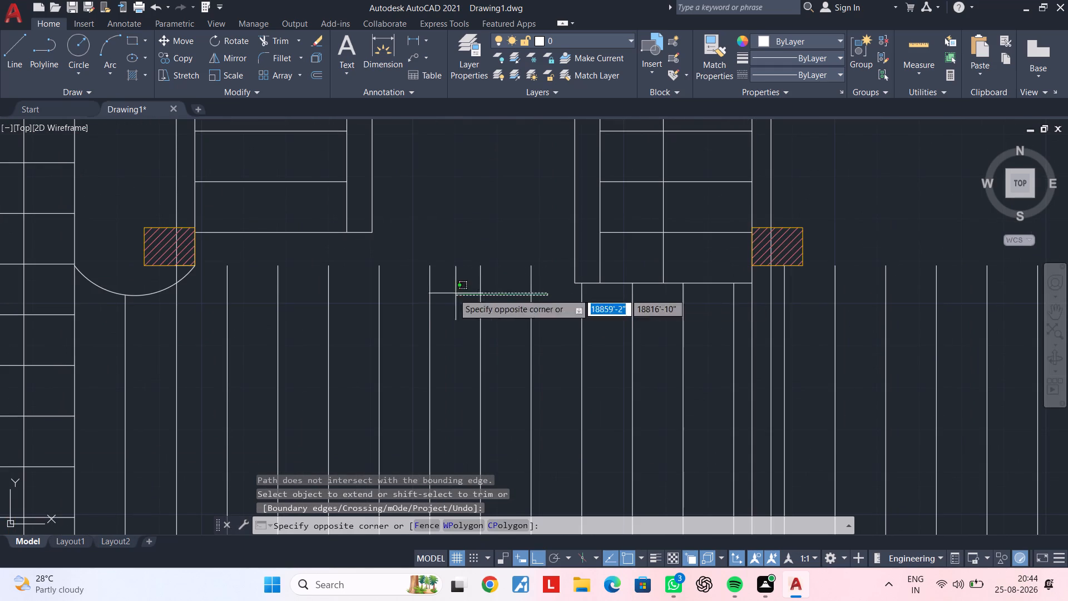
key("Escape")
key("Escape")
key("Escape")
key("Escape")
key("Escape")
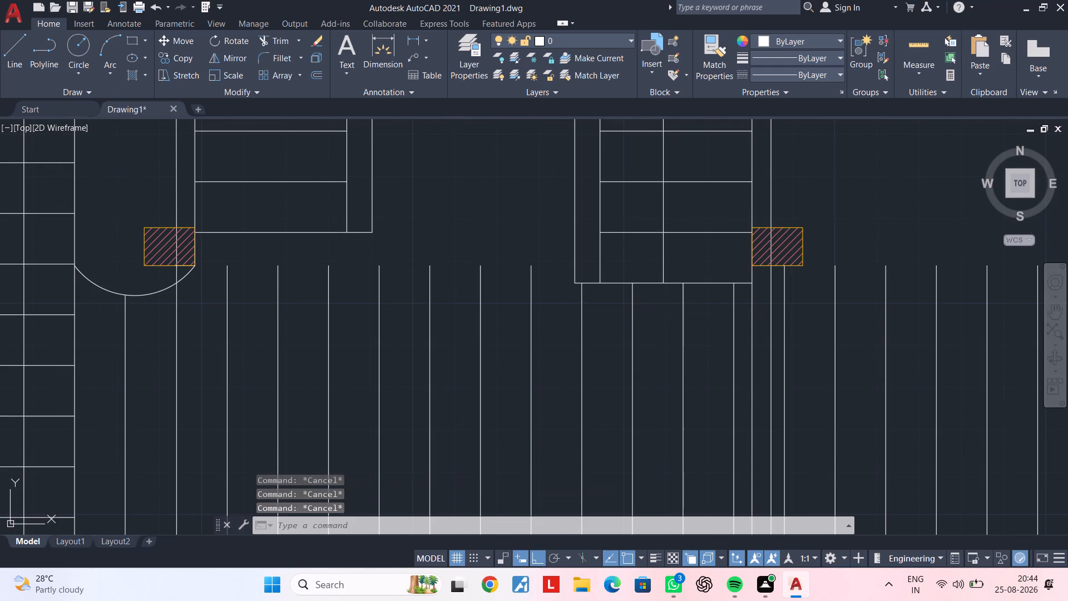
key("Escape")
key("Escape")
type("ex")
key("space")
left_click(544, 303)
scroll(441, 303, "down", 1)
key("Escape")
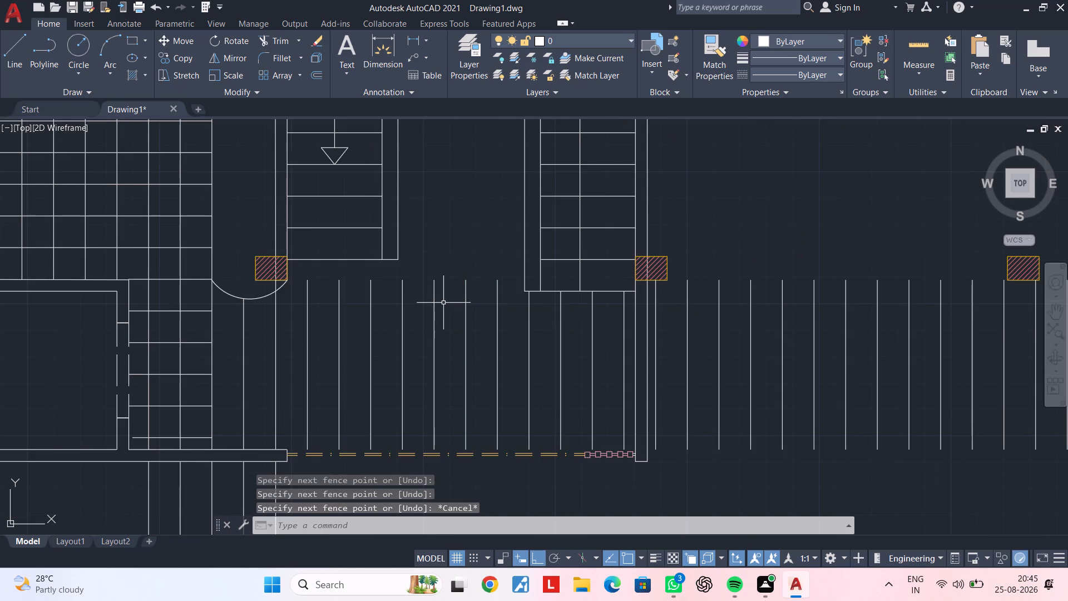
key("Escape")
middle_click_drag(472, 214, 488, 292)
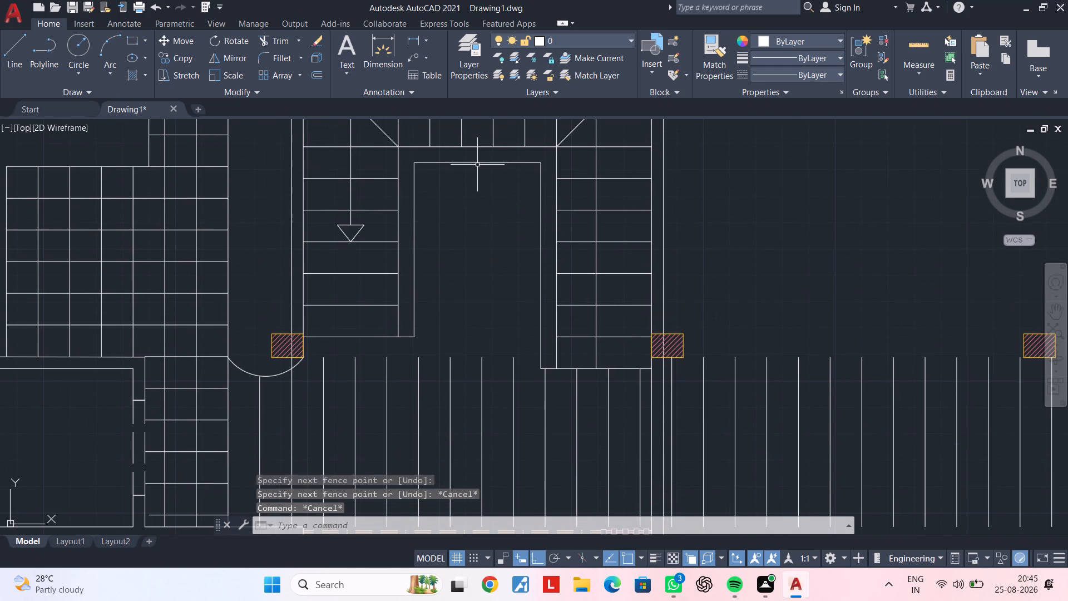
Extend the four vertical grid lines between the two stair flights up to the stairwell's upper edge.
left_click(477, 163)
key("e")
key("x")
key("space")
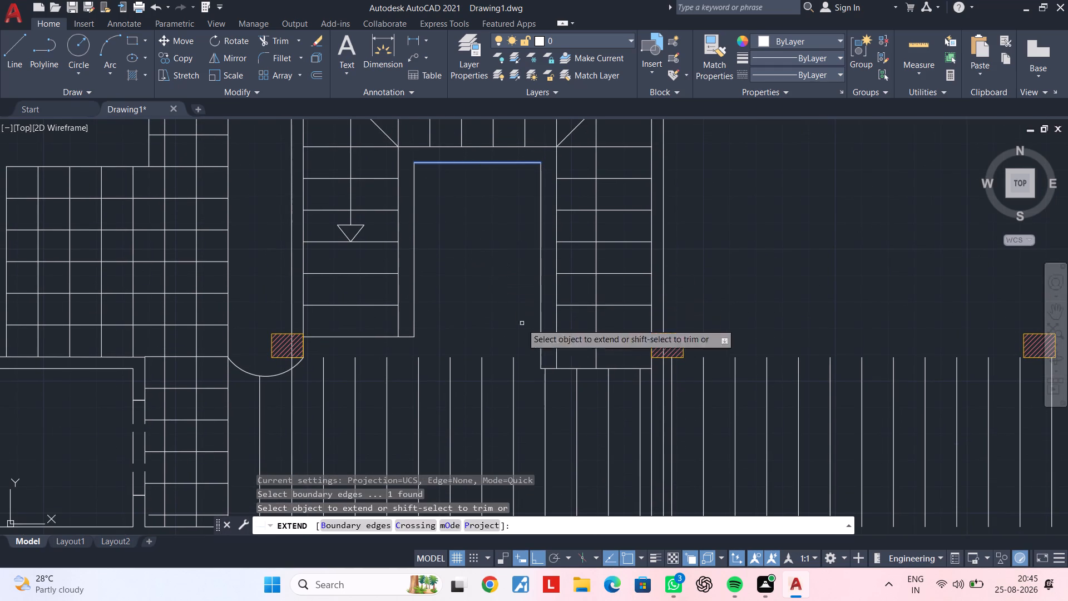
left_click(522, 371)
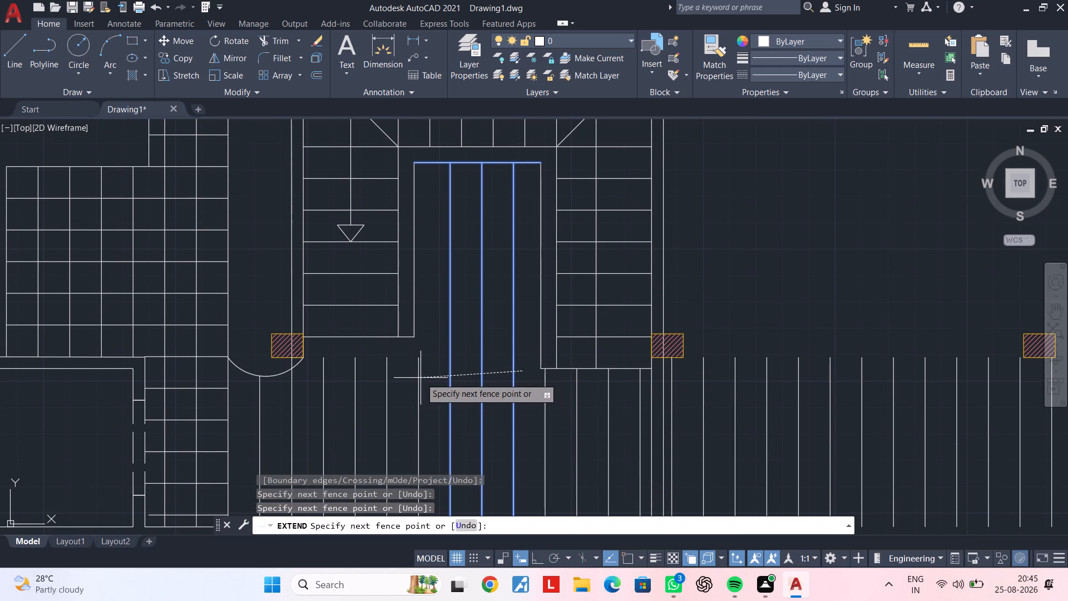
left_click(411, 378)
middle_click_drag(436, 377, 540, 352)
key("Escape")
key("Escape")
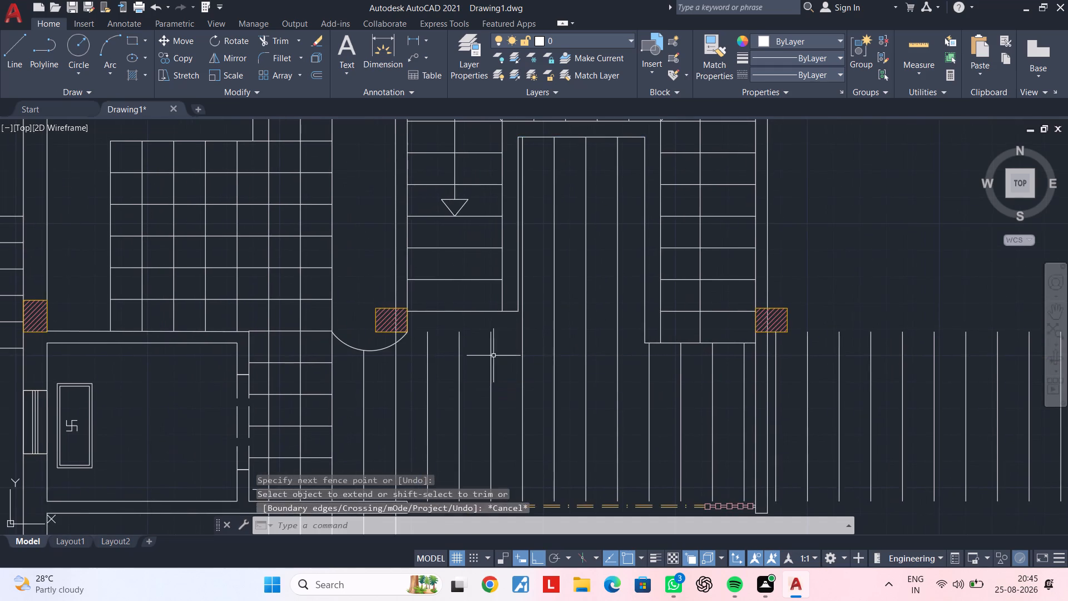
Extend the three vertical grid lines beneath the arrowed stair flight up to the flight's lower edge.
middle_click_drag(493, 356, 542, 342)
type("ex")
key("space")
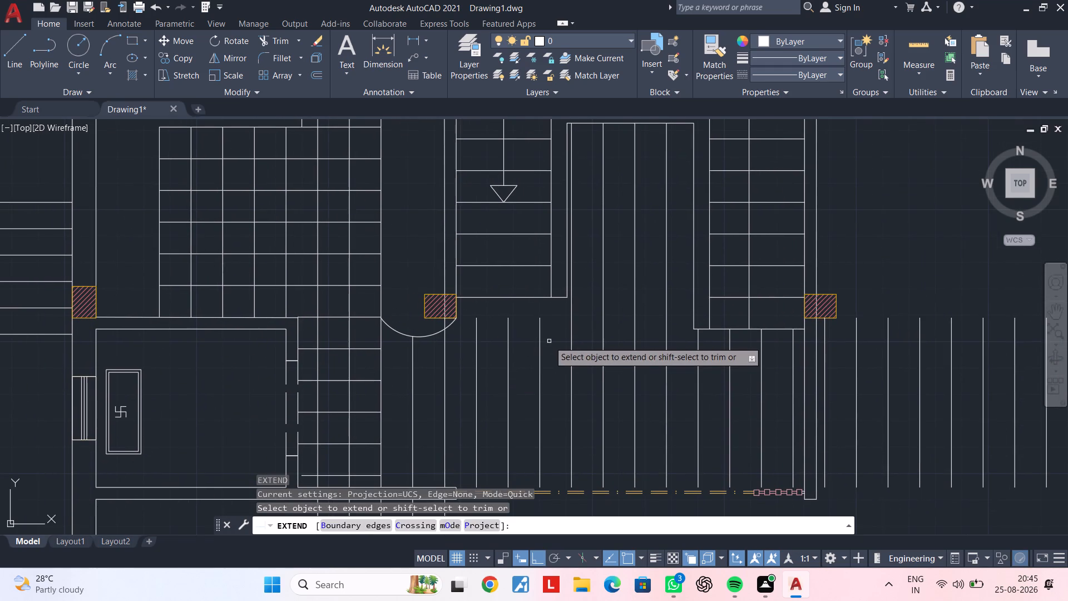
left_click(550, 341)
left_click(470, 344)
key("Escape")
Extend the adjoining room's vertical grid lines up to the horizontal line under the striped band along the upper wall.
scroll(528, 341, "down", 3)
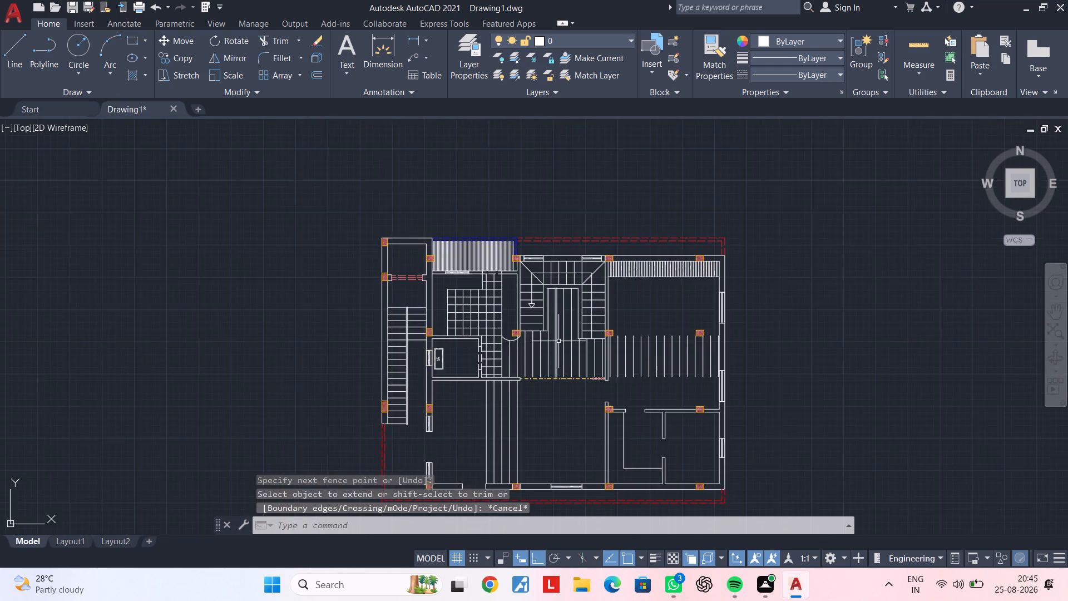
middle_click_drag(560, 341, 485, 336)
scroll(511, 341, "up", 3)
middle_click_drag(640, 344, 448, 328)
scroll(513, 331, "down", 2)
middle_click_drag(515, 331, 481, 361)
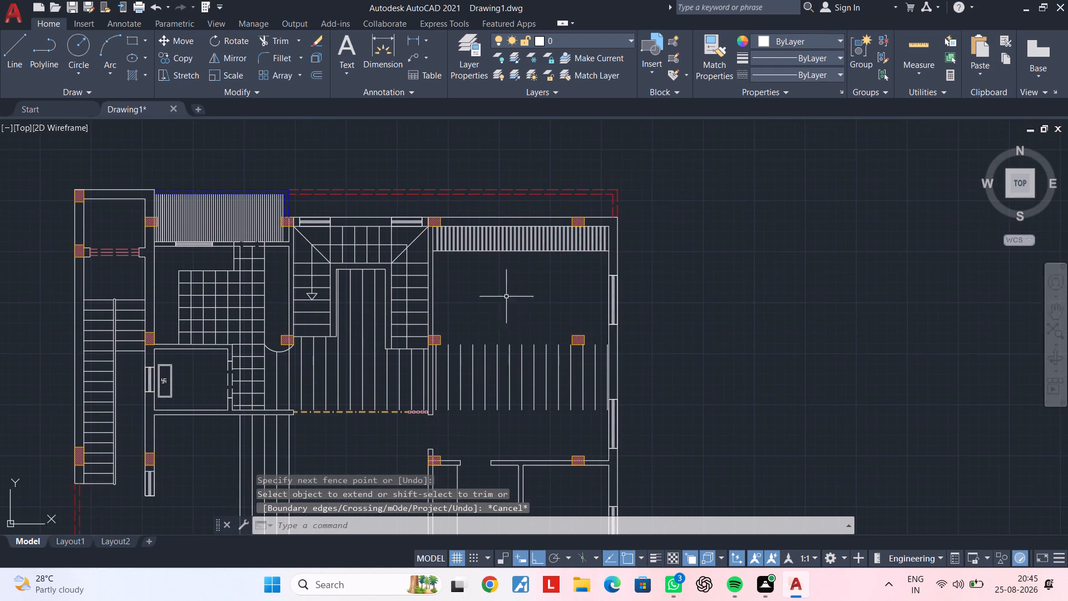
scroll(506, 252, "up", 2)
left_click(499, 249)
key("Escape")
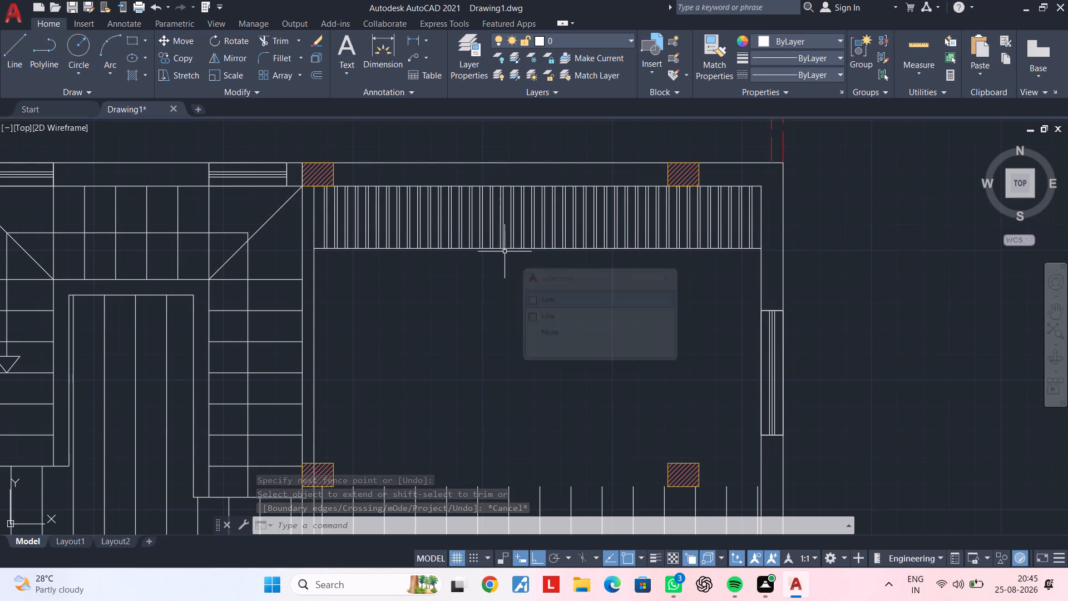
left_click(508, 249)
scroll(531, 337, "down", 1)
middle_click_drag(531, 337, 531, 270)
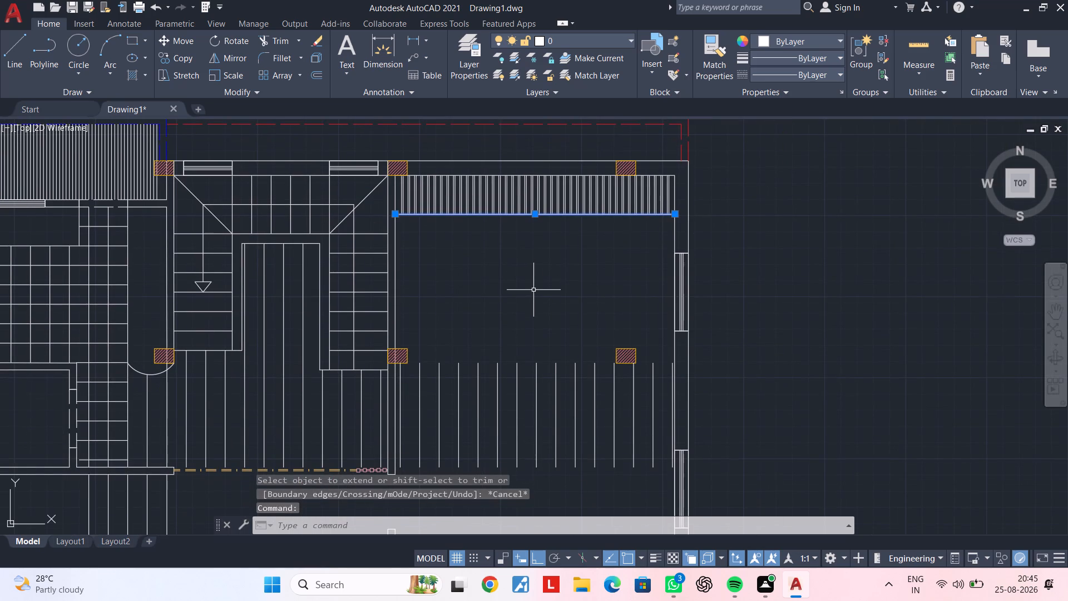
key("e")
key("x")
key("space")
middle_click_drag(531, 357, 538, 311)
scroll(418, 342, "up", 3)
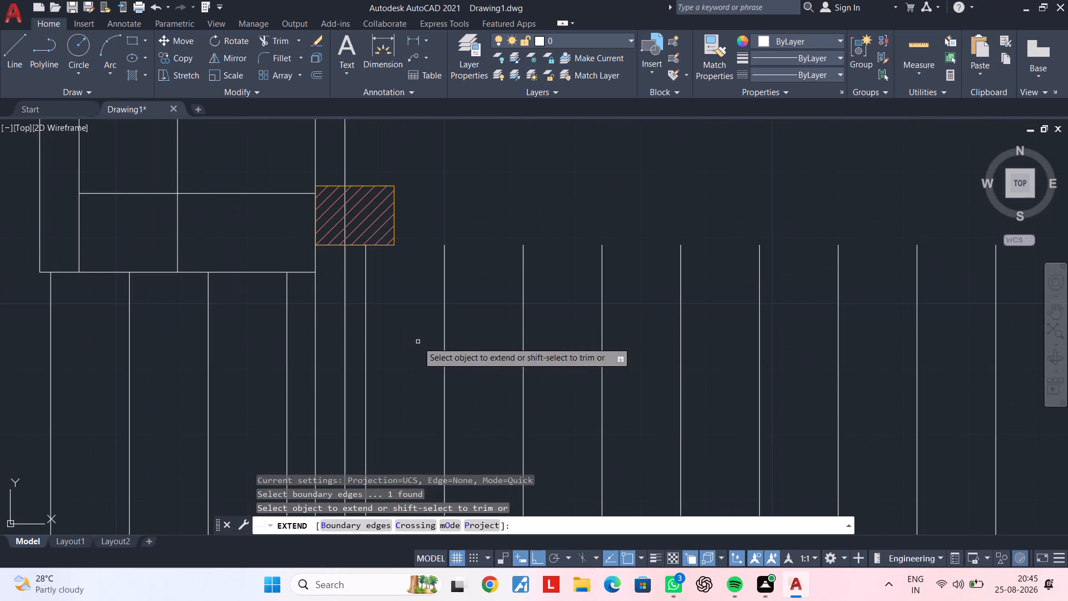
left_click(357, 319)
scroll(666, 319, "down", 2)
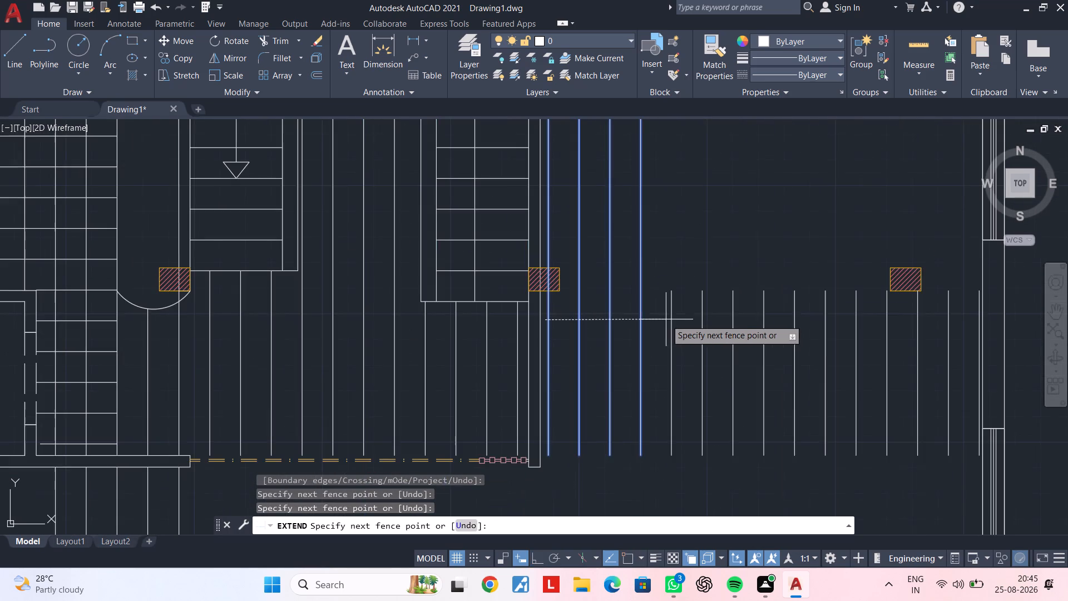
middle_click_drag(690, 319, 446, 312)
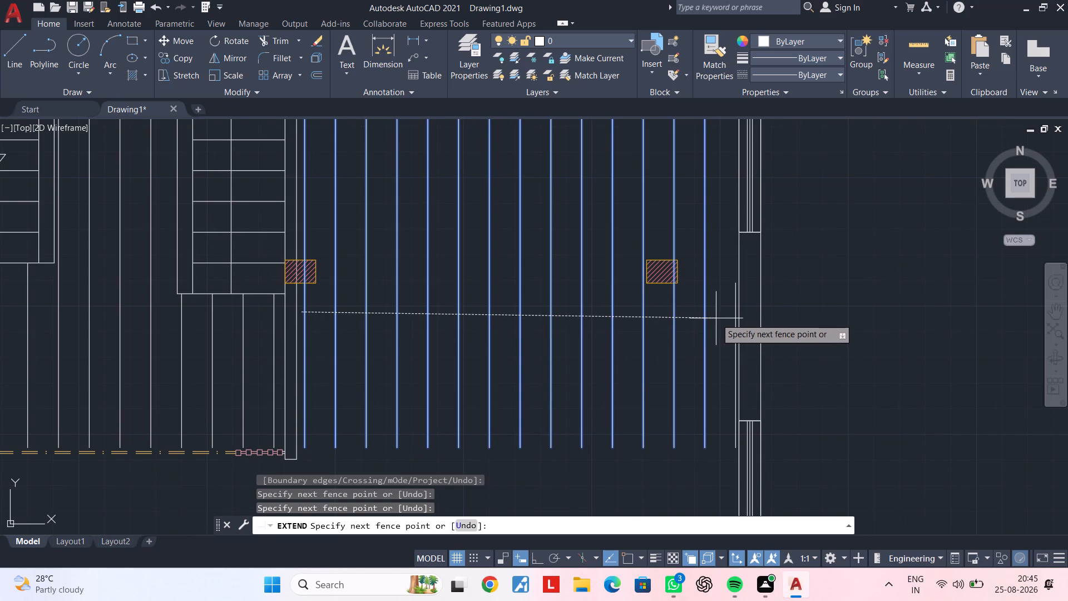
middle_click_drag(716, 318, 639, 322)
scroll(639, 322, "up", 2)
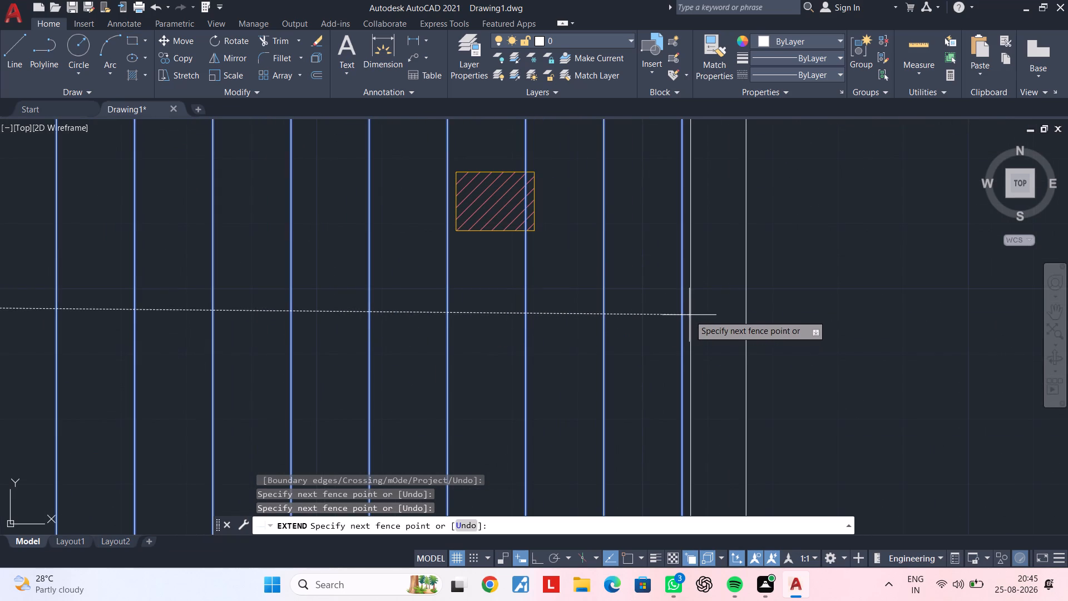
left_click(689, 315)
scroll(620, 322, "down", 2)
key("Escape")
key("Escape")
middle_click_drag(529, 328, 684, 398)
key("Escape")
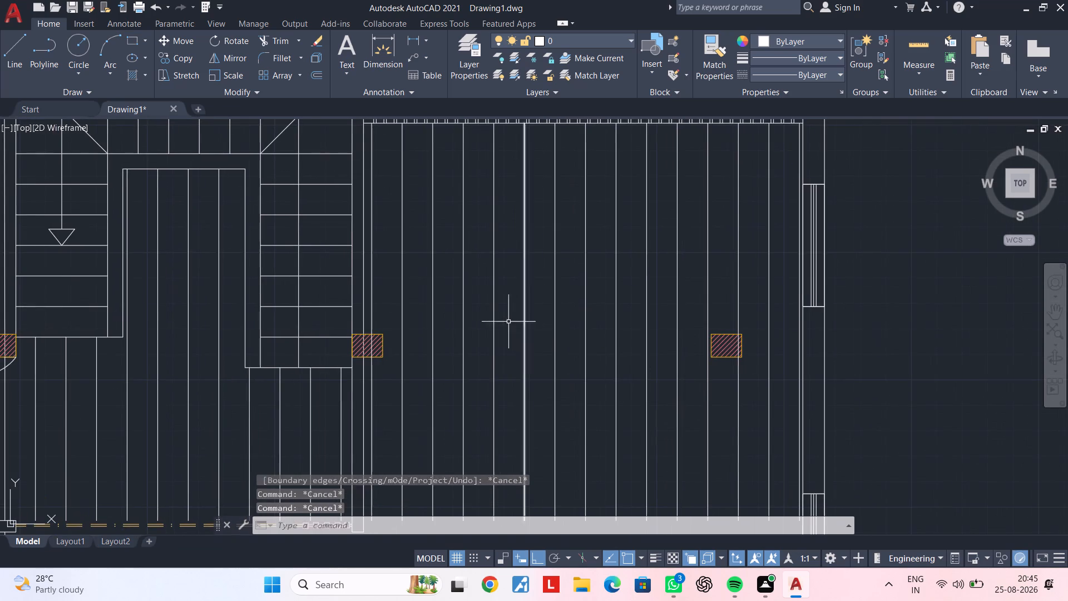
key("Escape")
Trim the part of the adjoining room's first grid line that crosses the hatched column beside the staircase.
middle_click_drag(453, 311, 609, 306)
key("Escape")
middle_click_drag(537, 329, 555, 315)
scroll(532, 322, "up", 2)
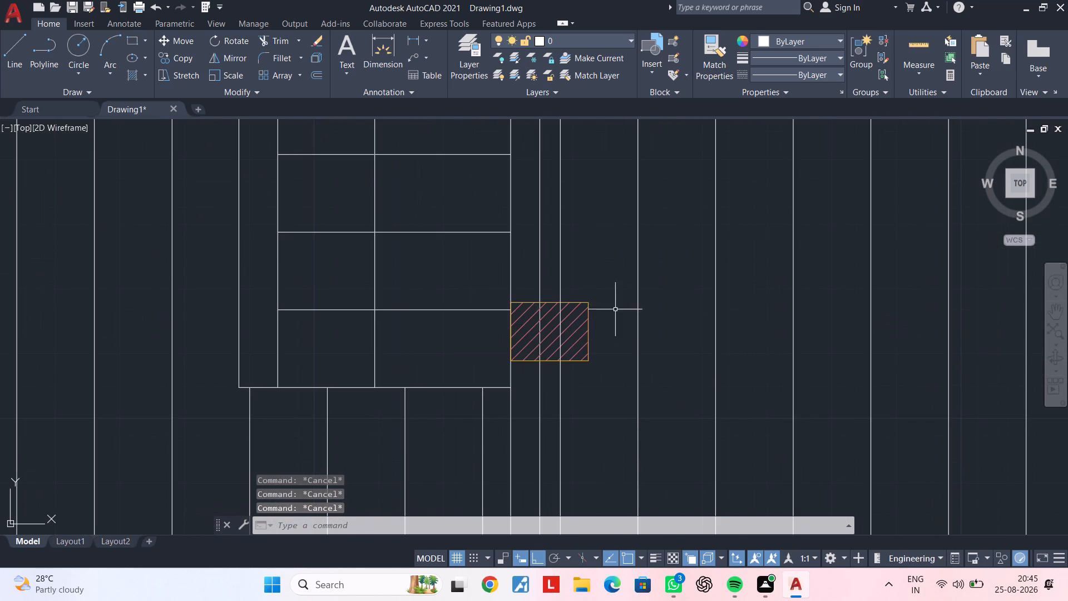
scroll(629, 307, "down", 1)
middle_click_drag(627, 309, 616, 283)
key("Escape")
type("tr")
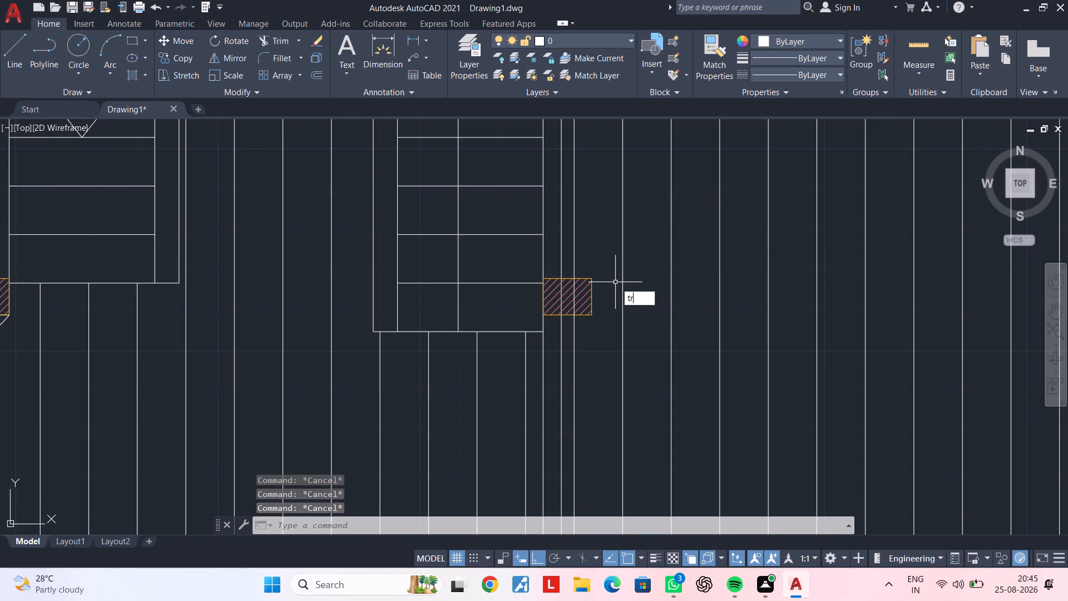
key("space")
scroll(540, 283, "up", 3)
left_click(620, 290)
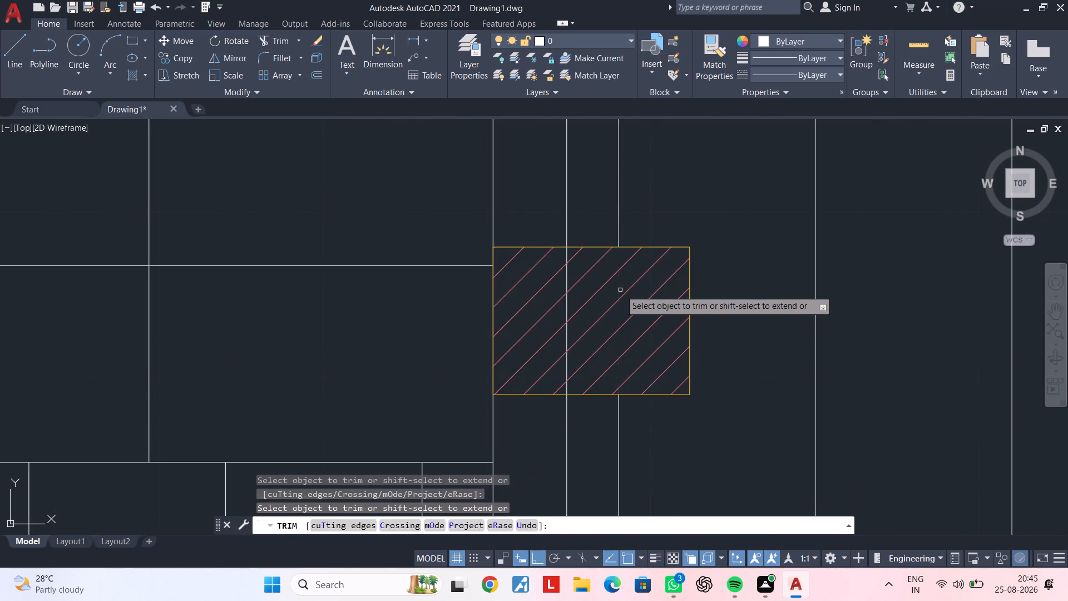
key("Escape")
scroll(710, 328, "down", 4)
key("Escape")
Extend the adjoining room's vertical grid lines down to the upper face of the wall above the two small rooms.
middle_click_drag(728, 282, 625, 416)
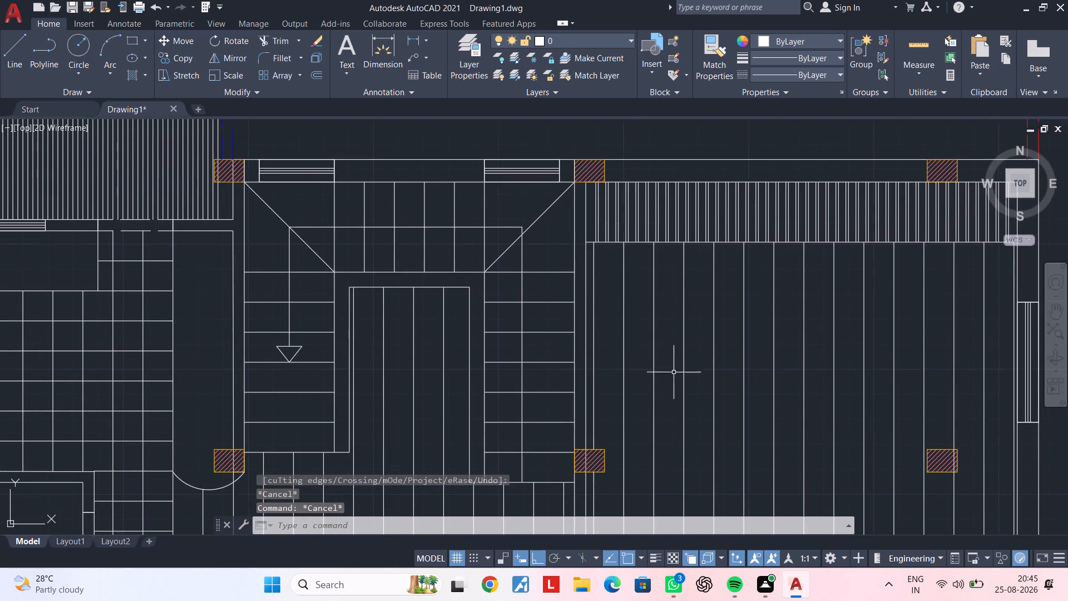
middle_click_drag(678, 362, 506, 364)
scroll(541, 355, "down", 2)
middle_click_drag(542, 355, 661, 280)
middle_click_drag(693, 339, 708, 274)
middle_click_drag(704, 296, 687, 265)
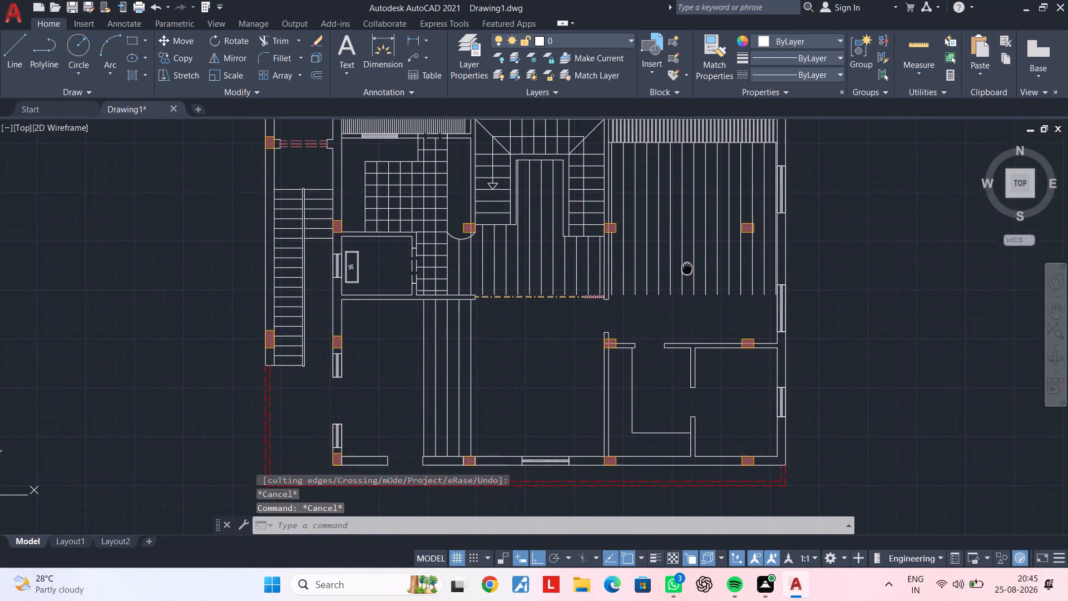
middle_click_drag(687, 265, 686, 262)
middle_click_drag(678, 294, 634, 292)
middle_click_drag(616, 308, 645, 262)
scroll(643, 257, "up", 1)
middle_click_drag(643, 257, 630, 286)
key("Escape")
key("Escape")
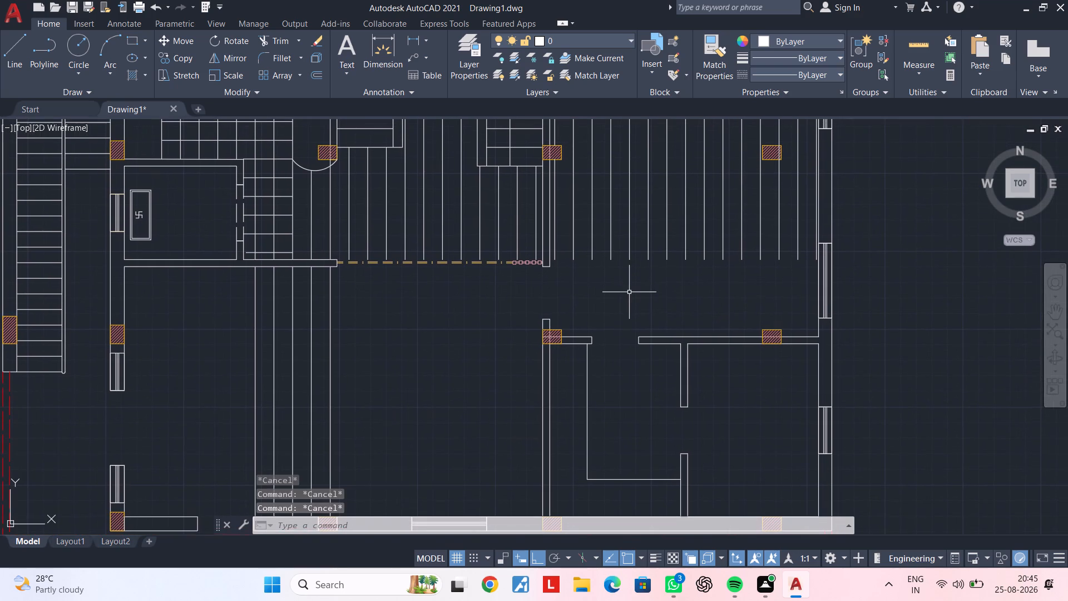
key("e")
type("x")
key("space")
middle_click_drag(625, 293, 578, 356)
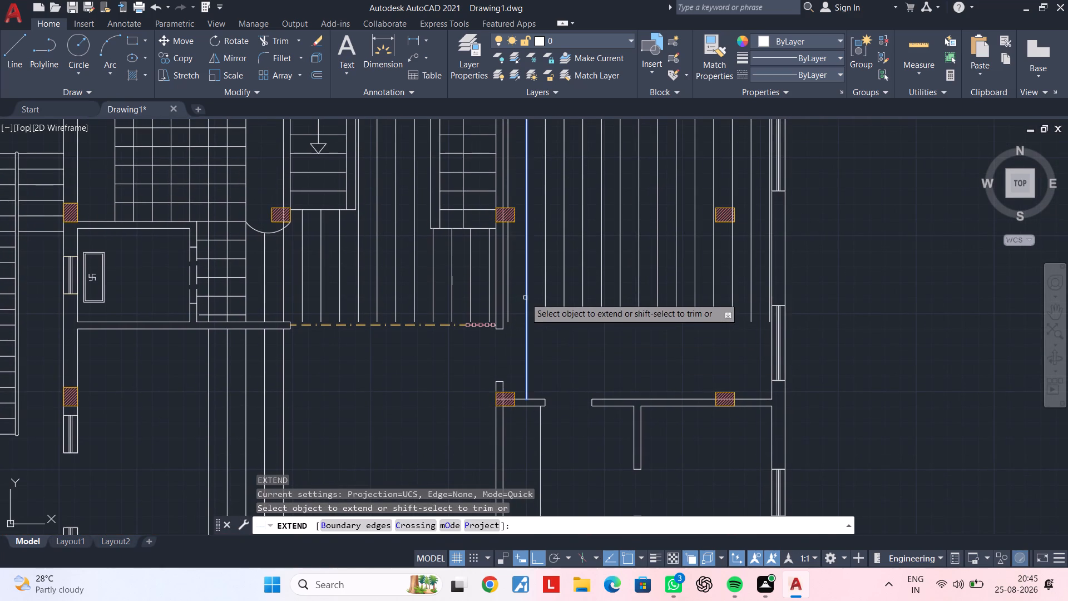
scroll(511, 303, "up", 2)
left_click(496, 310)
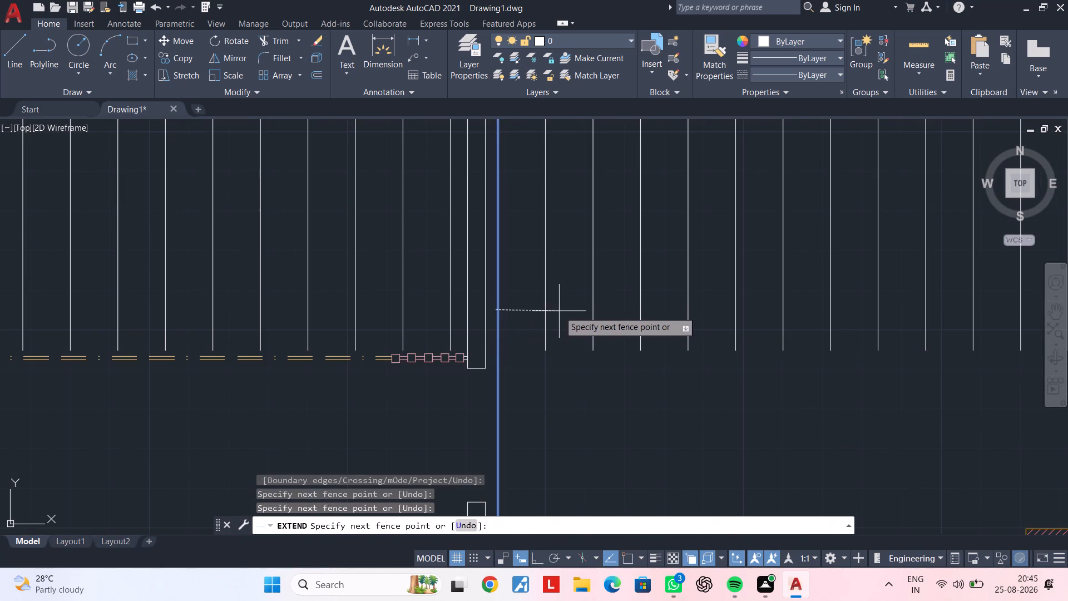
scroll(579, 311, "down", 2)
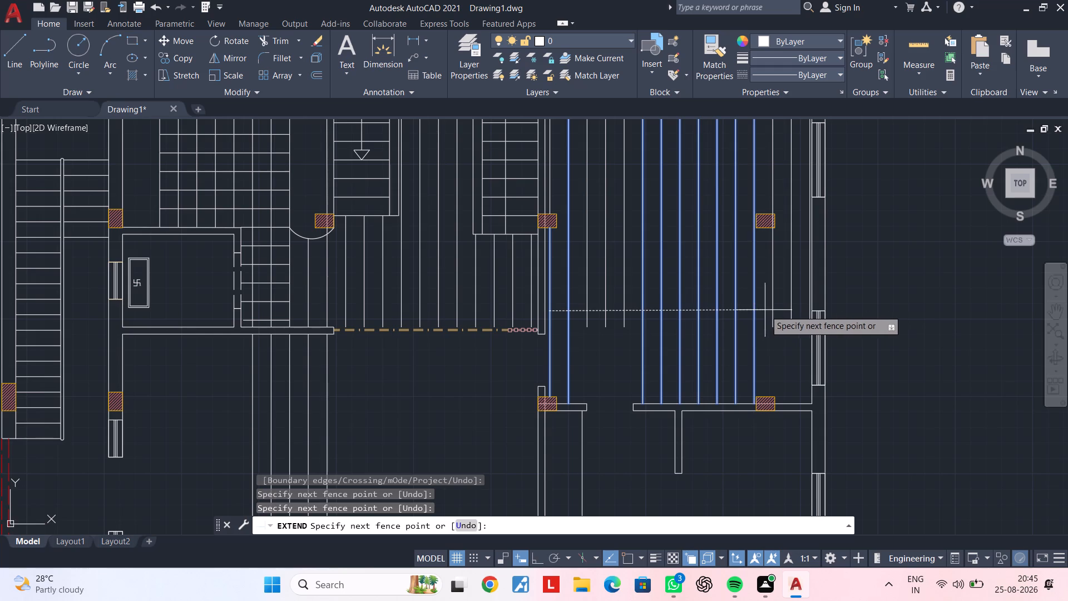
left_click(798, 310)
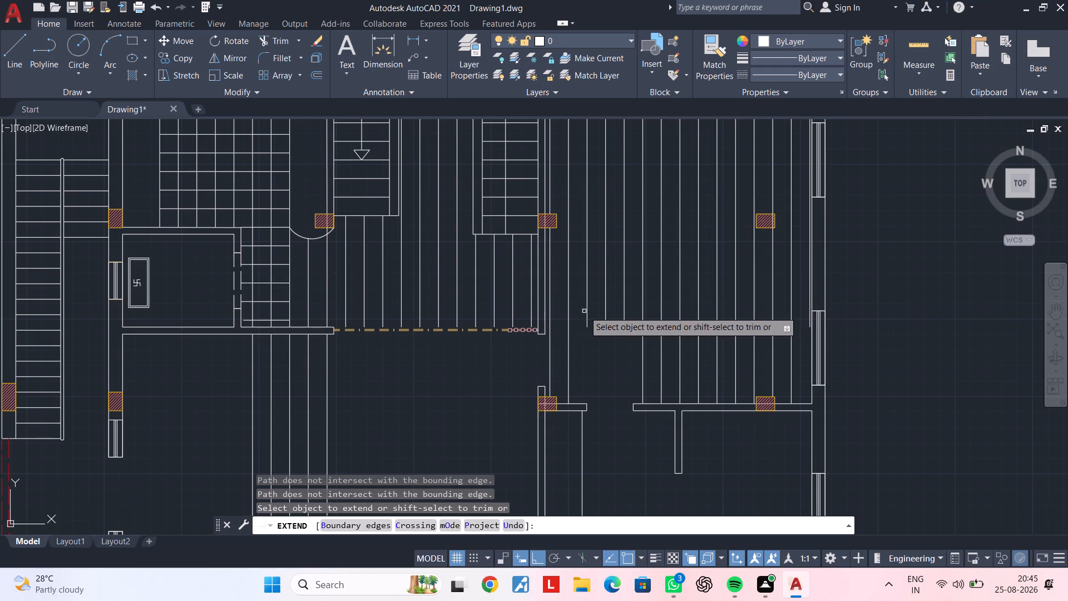
left_click(587, 311)
key("Escape")
middle_click_drag(611, 345, 615, 287)
key("Escape")
key("Escape")
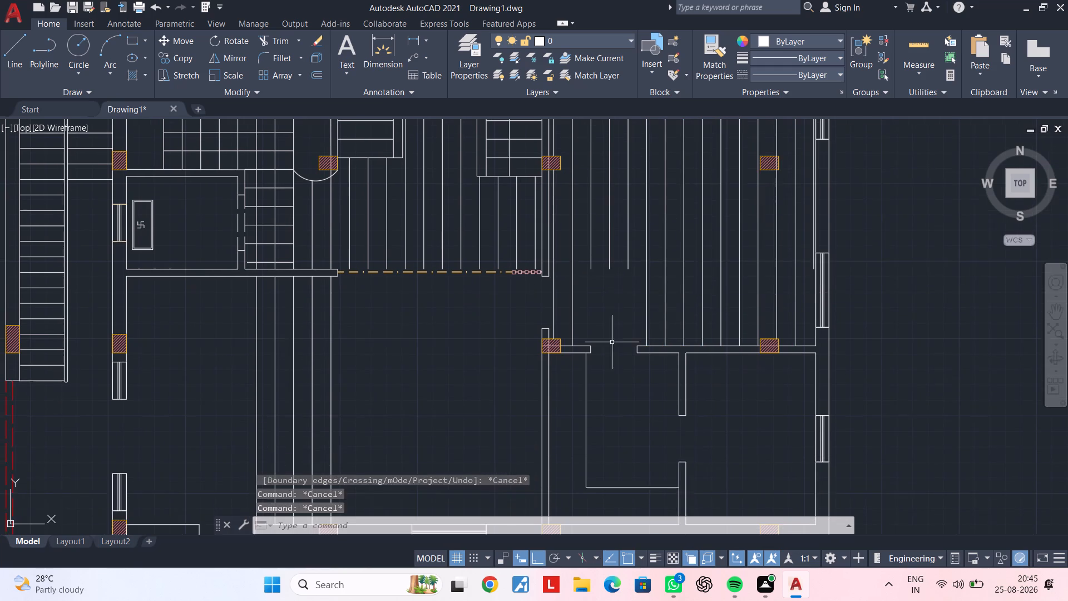
Draw a rectangle across the door opening in the wall below the adjoining room, matching the wall's thickness.
middle_click_drag(611, 342, 613, 312)
key("Escape")
scroll(604, 329, "up", 3)
middle_click_drag(605, 329, 606, 343)
key("Escape")
type("rec")
key("space")
left_click(553, 288)
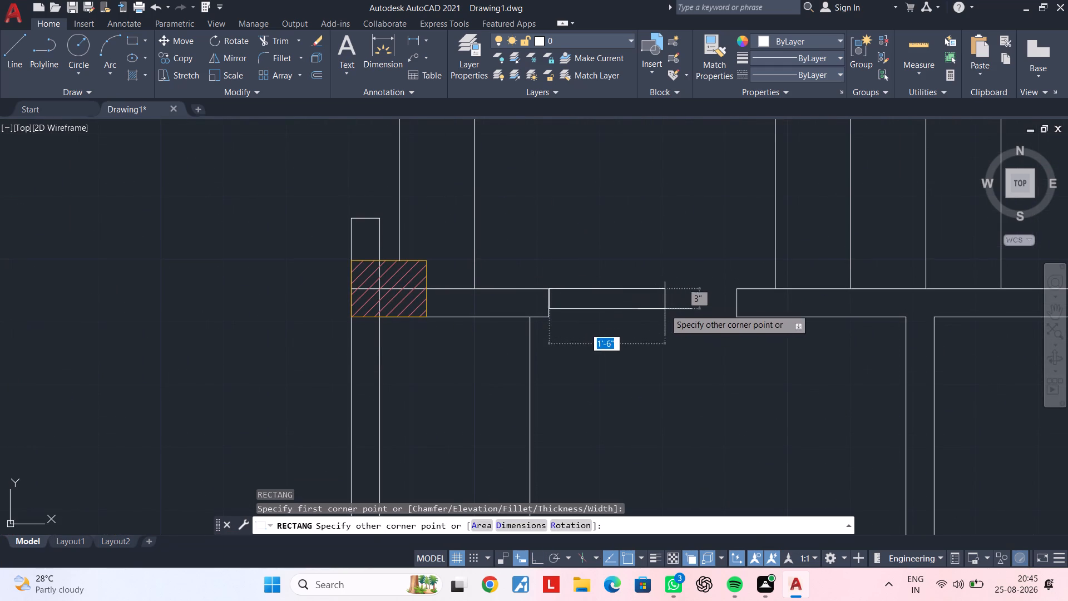
left_click(735, 317)
key("Escape")
middle_click_drag(642, 332, 635, 363)
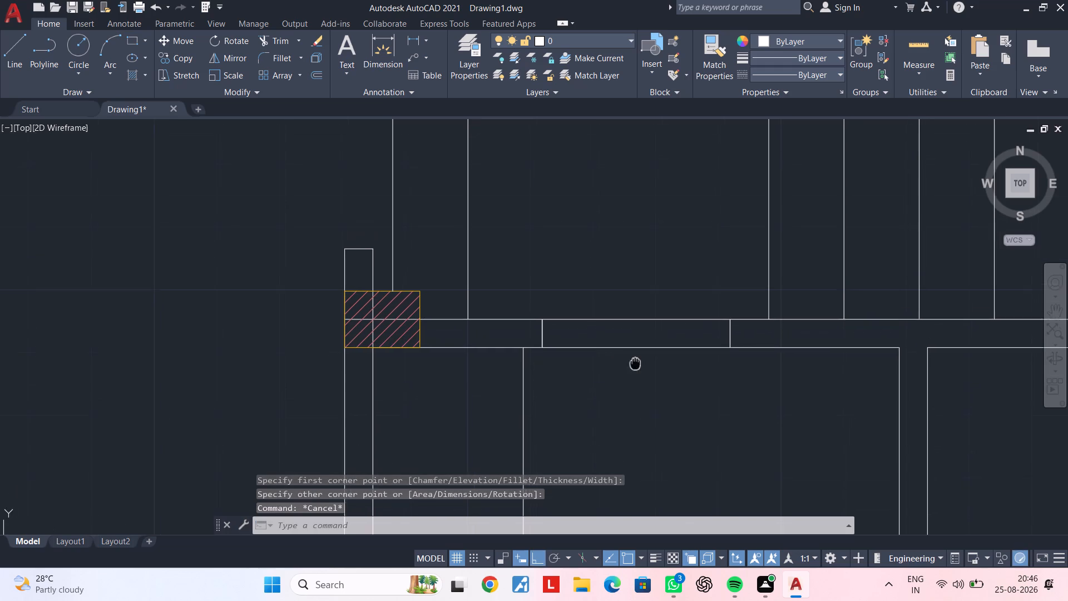
Set the door-opening rectangle's linetype to BORDER2.
middle_click_drag(635, 363, 634, 366)
key("Escape")
left_click(645, 366)
left_click(606, 302)
left_click(785, 74)
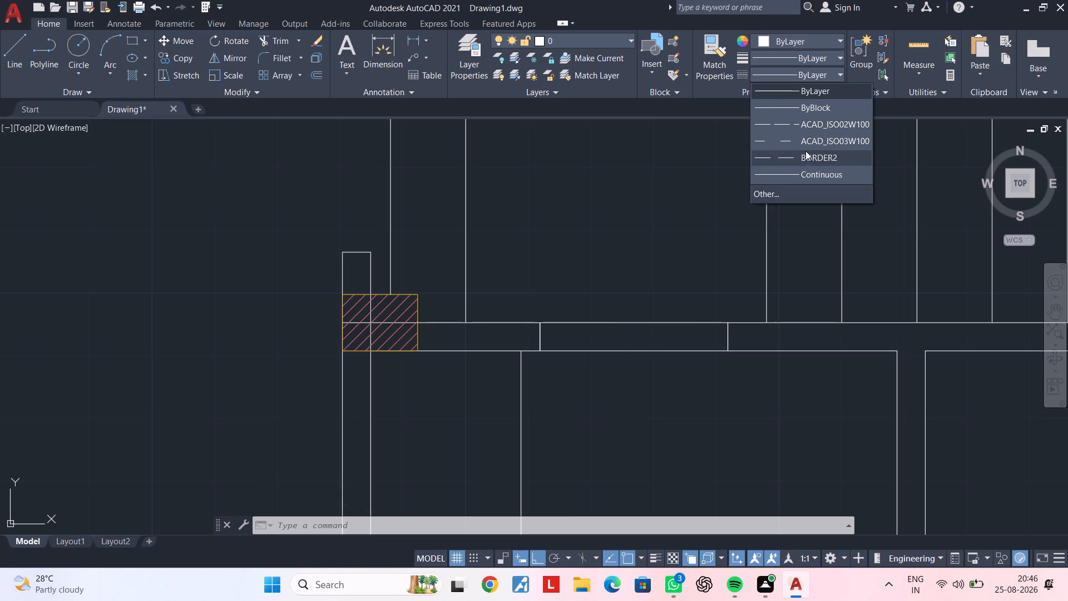
left_click(805, 154)
key("Escape")
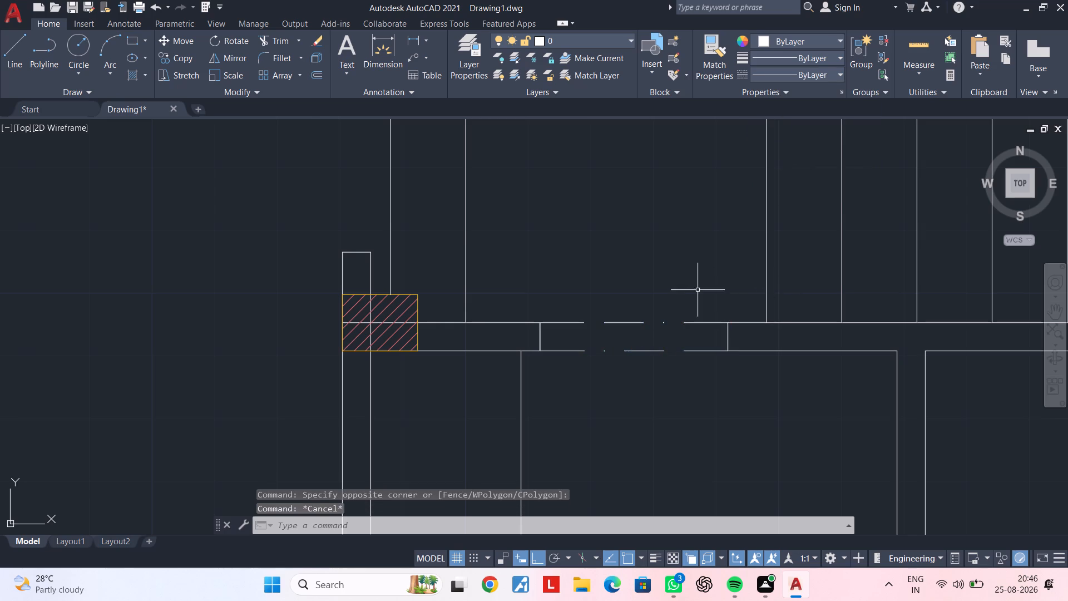
Extend the three shorter vertical grid lines down to the upper edge of the door-opening rectangle.
scroll(690, 288, "down", 2)
middle_click_drag(680, 272, 676, 333)
key("Escape")
key("Escape")
key("Escape")
key("e")
key("x")
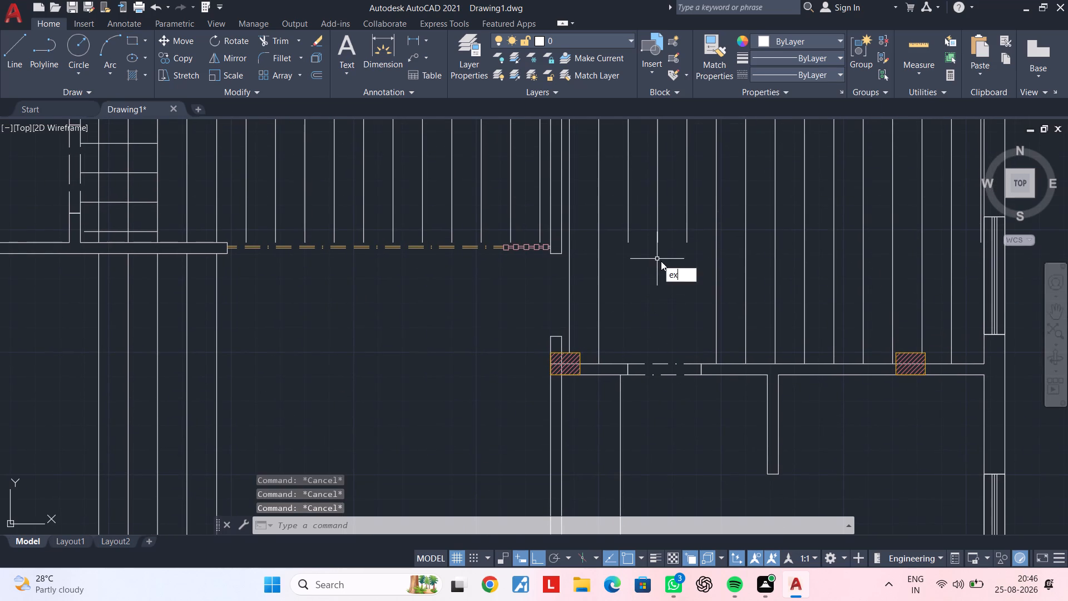
key("space")
left_click(618, 223)
left_click(704, 221)
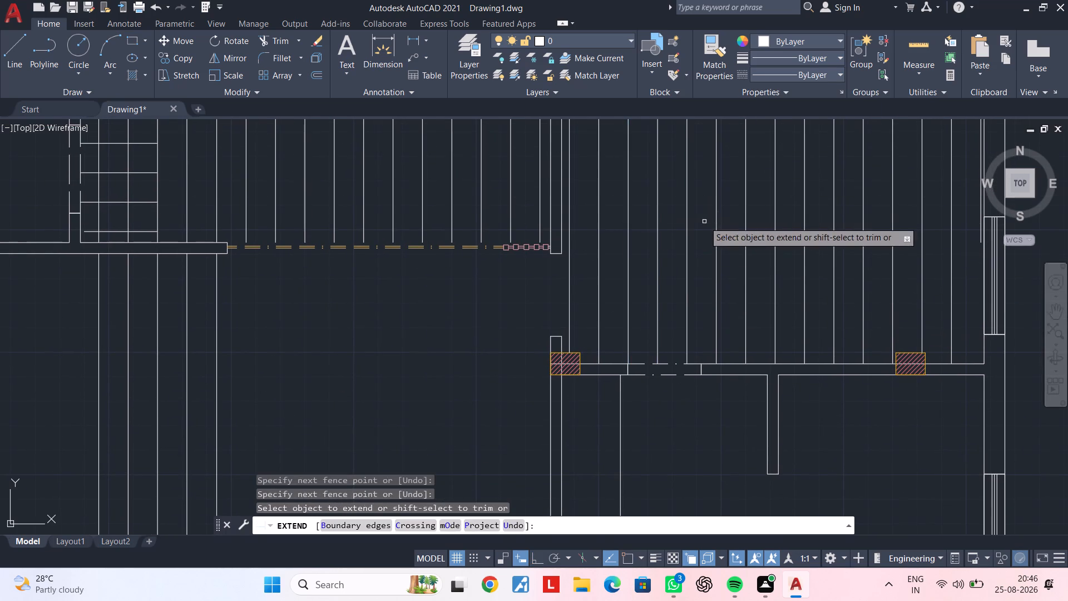
scroll(691, 278, "down", 1)
middle_click_drag(678, 256, 662, 212)
key("Escape")
key("Escape")
key("Escape")
key("Escape")
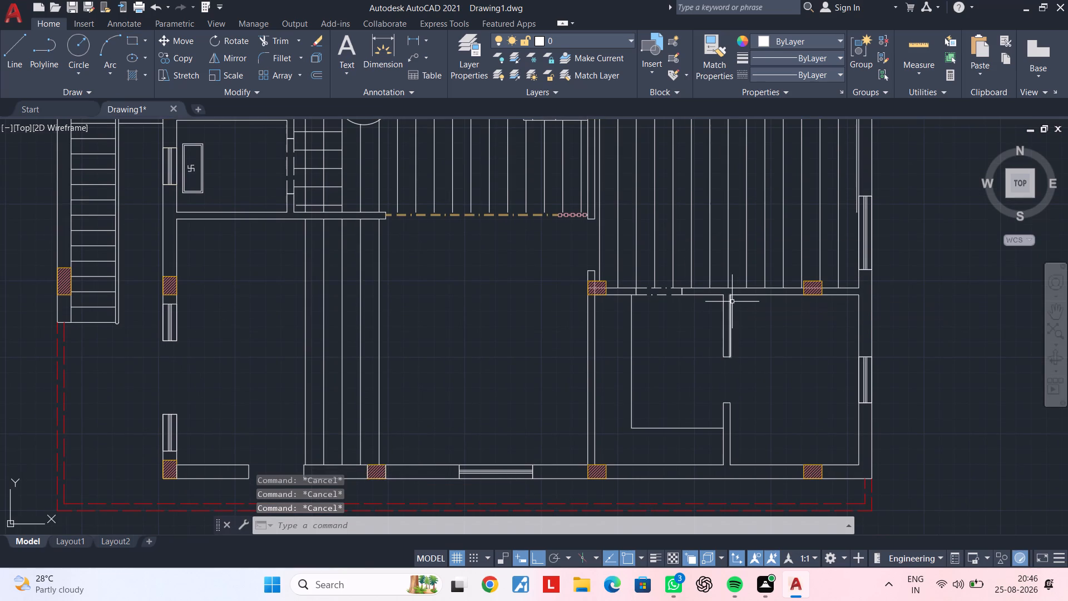
key("Escape")
key("Escape")
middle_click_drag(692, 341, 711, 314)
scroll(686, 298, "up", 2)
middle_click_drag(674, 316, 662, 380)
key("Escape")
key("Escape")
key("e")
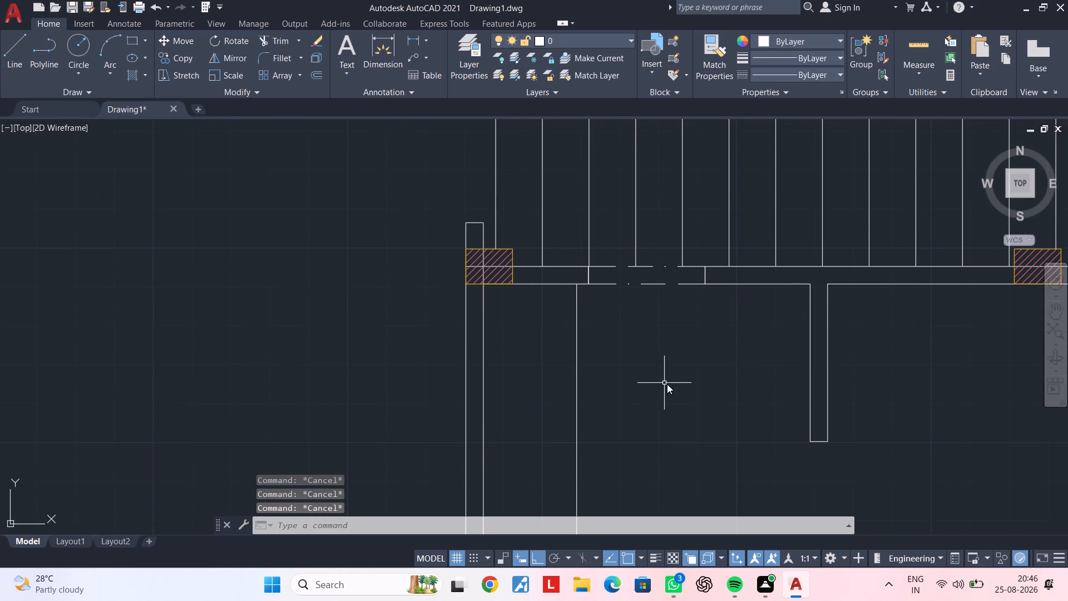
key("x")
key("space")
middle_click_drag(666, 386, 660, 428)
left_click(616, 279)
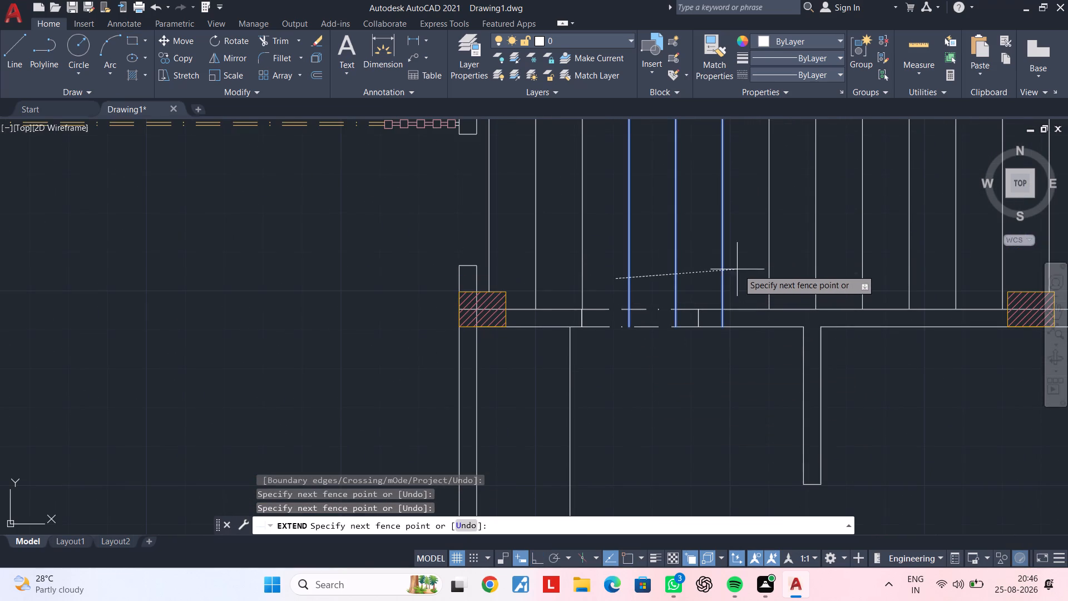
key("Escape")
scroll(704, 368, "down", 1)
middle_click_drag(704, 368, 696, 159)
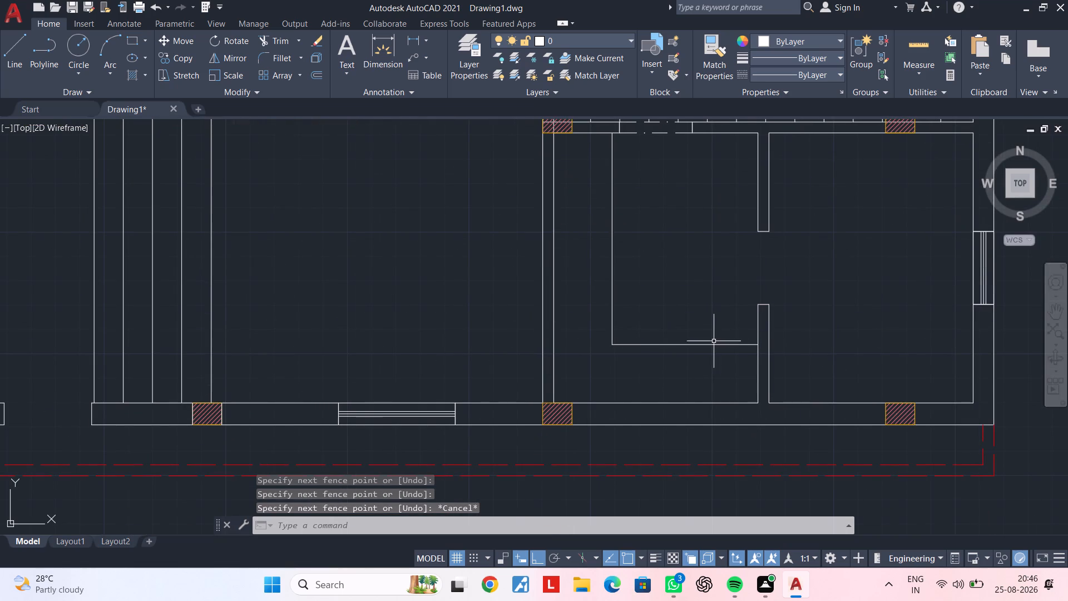
Extend the adjoining room's vertical grid lines through the wall and door opening to the horizontal line in the small room.
left_click(713, 343)
middle_click_drag(706, 270, 700, 318)
key("e")
key("x")
key("space")
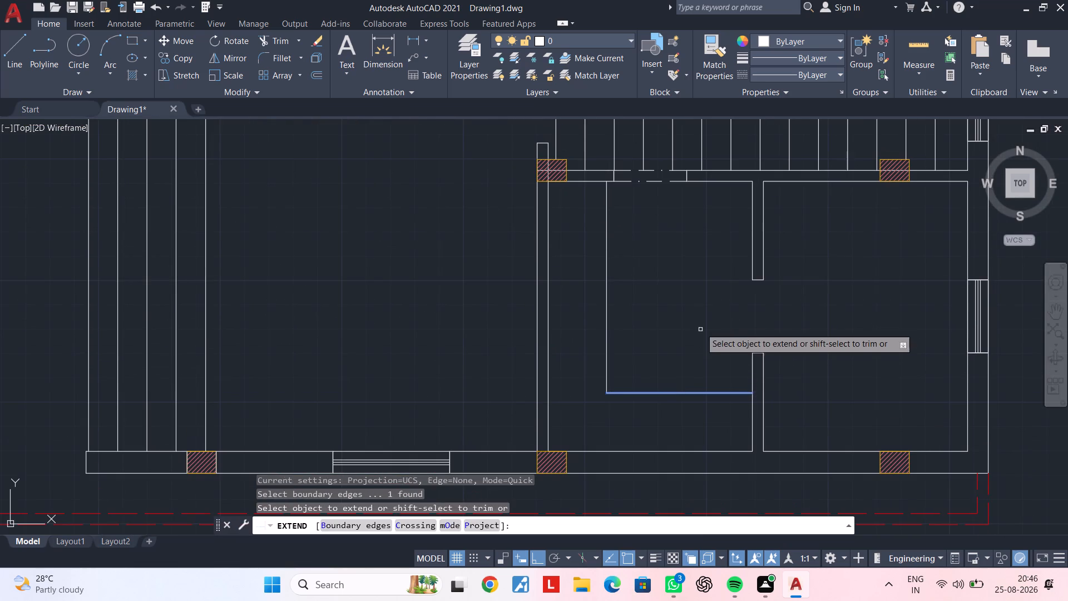
middle_click_drag(699, 323, 678, 431)
left_click(721, 258)
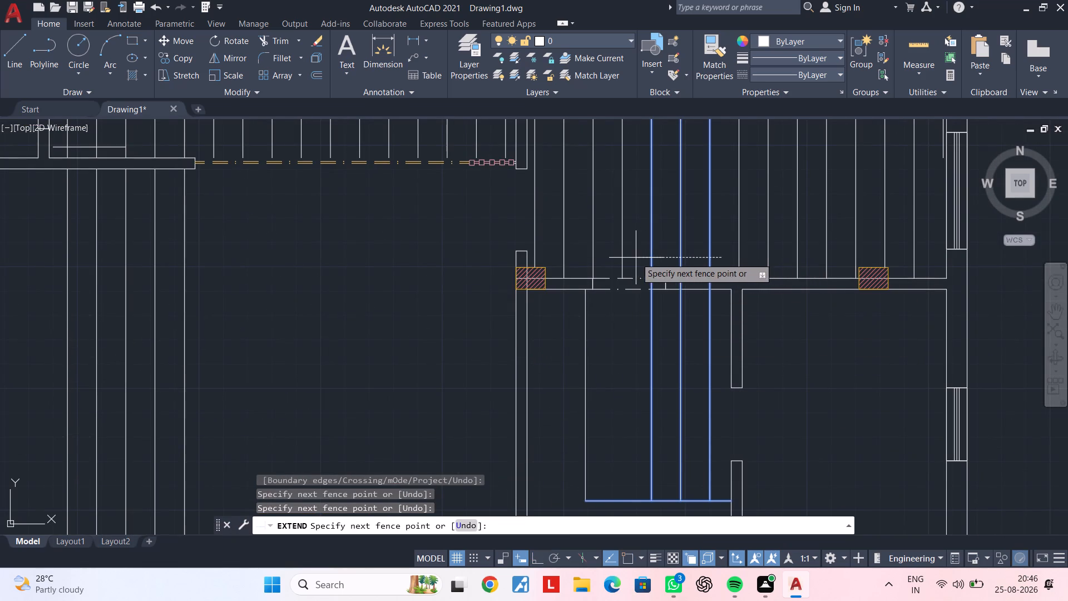
left_click(589, 258)
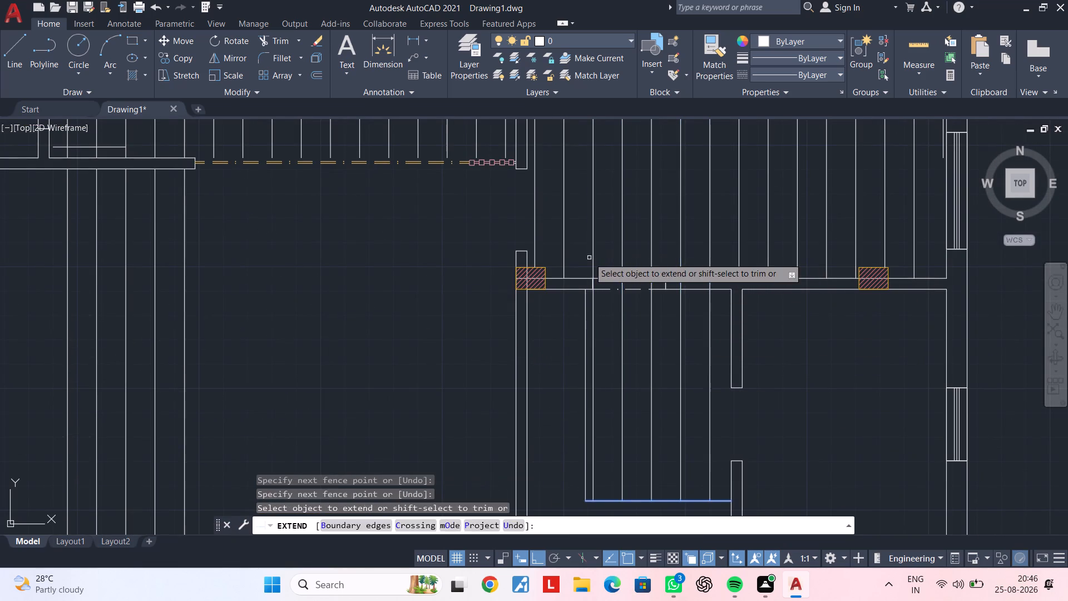
key("Escape")
key("Escape")
scroll(650, 338, "down", 2)
middle_click_drag(649, 349, 719, 334)
key("Escape")
key("Escape")
middle_click_drag(647, 314, 726, 303)
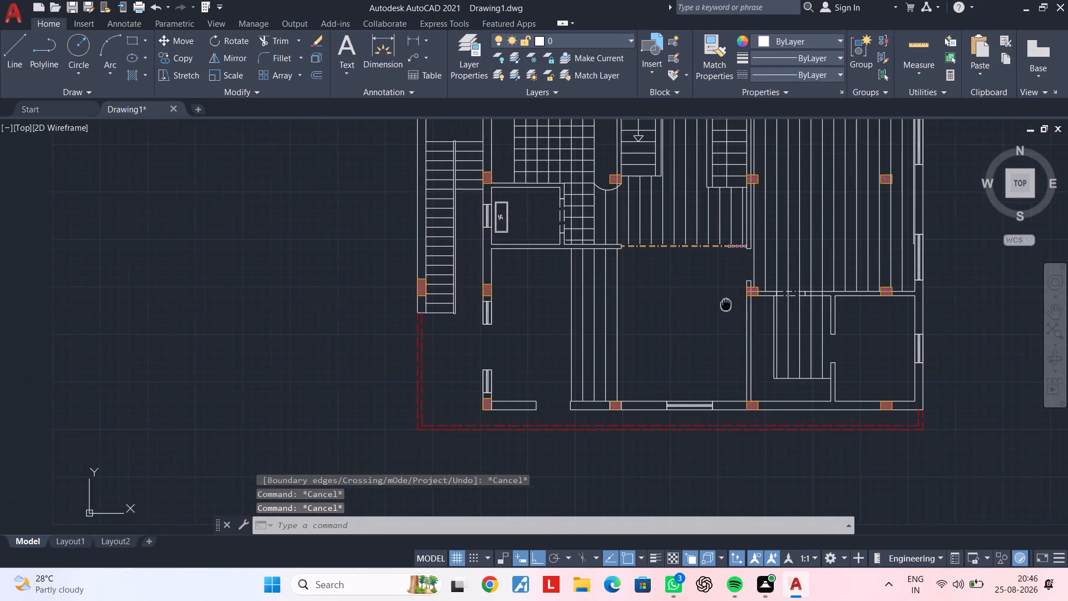
middle_click_drag(726, 303, 728, 303)
key("Escape")
key("Escape")
Trim the vertical grid lines out of the thickness of the wall and door opening above the small room.
scroll(797, 298, "up", 2)
middle_click_drag(800, 307, 734, 339)
scroll(723, 339, "up", 1)
middle_click_drag(723, 339, 708, 357)
key("Escape")
key("Escape")
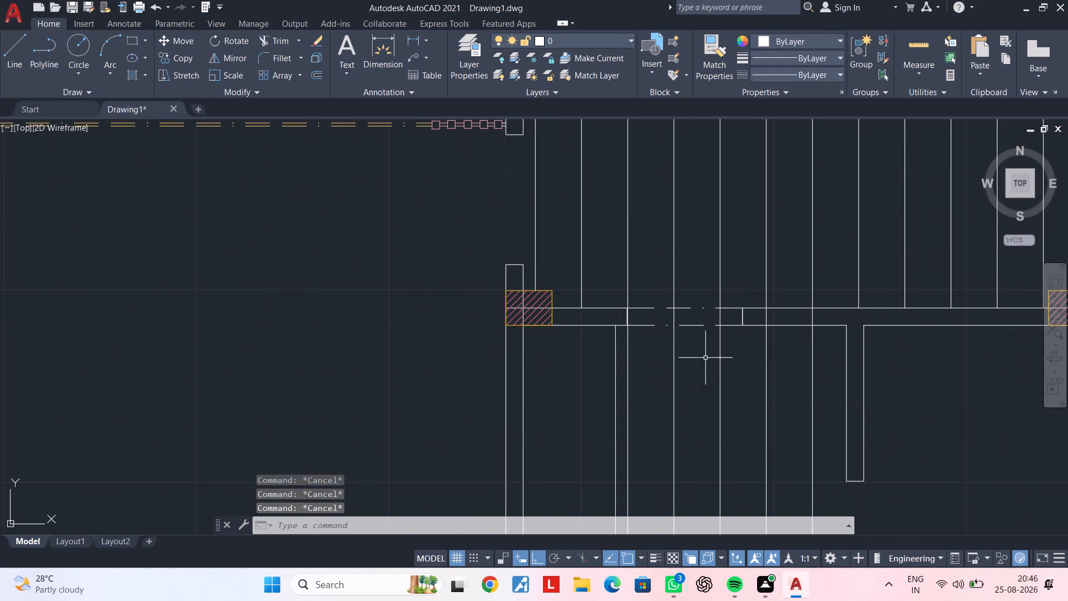
type("tr")
key("space")
scroll(645, 313, "up", 3)
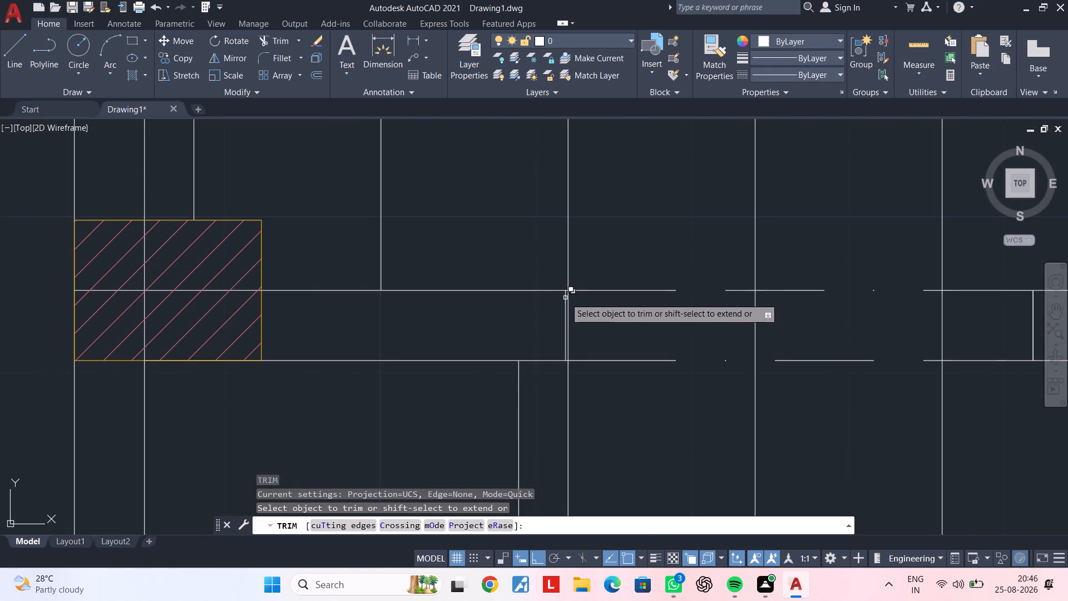
left_click(569, 298)
left_click_drag(726, 319, 793, 323)
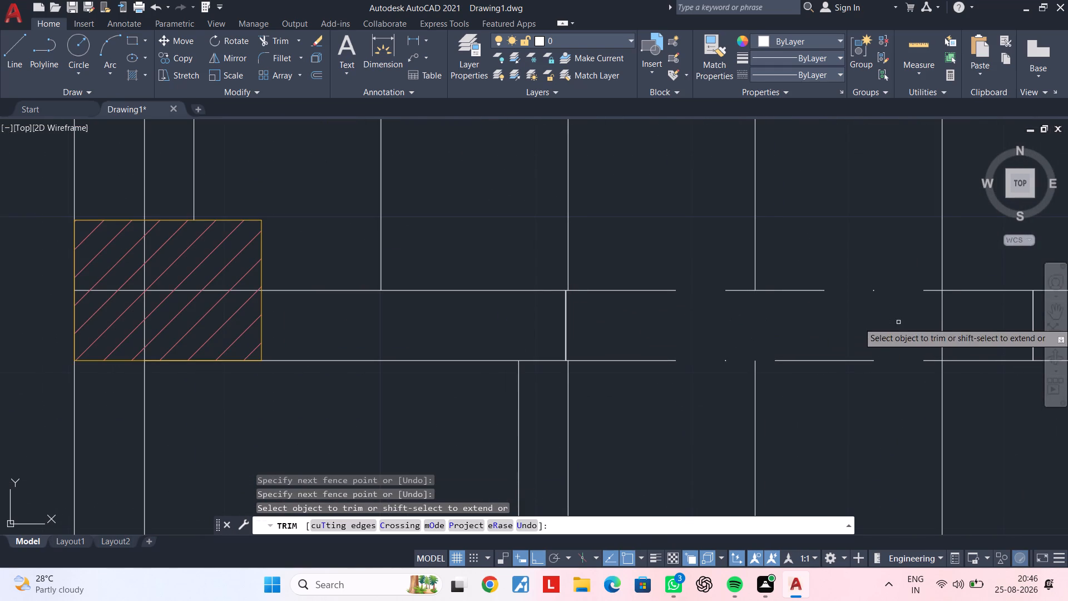
middle_click_drag(911, 317, 553, 324)
left_click_drag(531, 328, 632, 330)
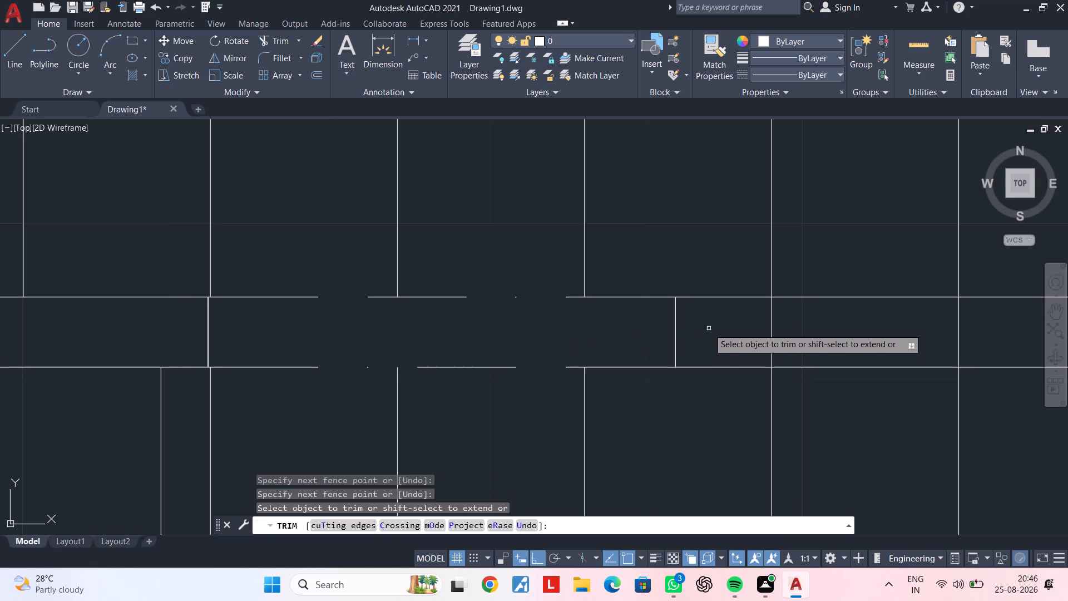
left_click_drag(753, 330, 880, 329)
middle_click_drag(882, 329, 599, 336)
left_click_drag(599, 336, 721, 341)
scroll(721, 341, "down", 3)
key("Escape")
key("Escape")
middle_click_drag(659, 352, 751, 329)
key("Escape")
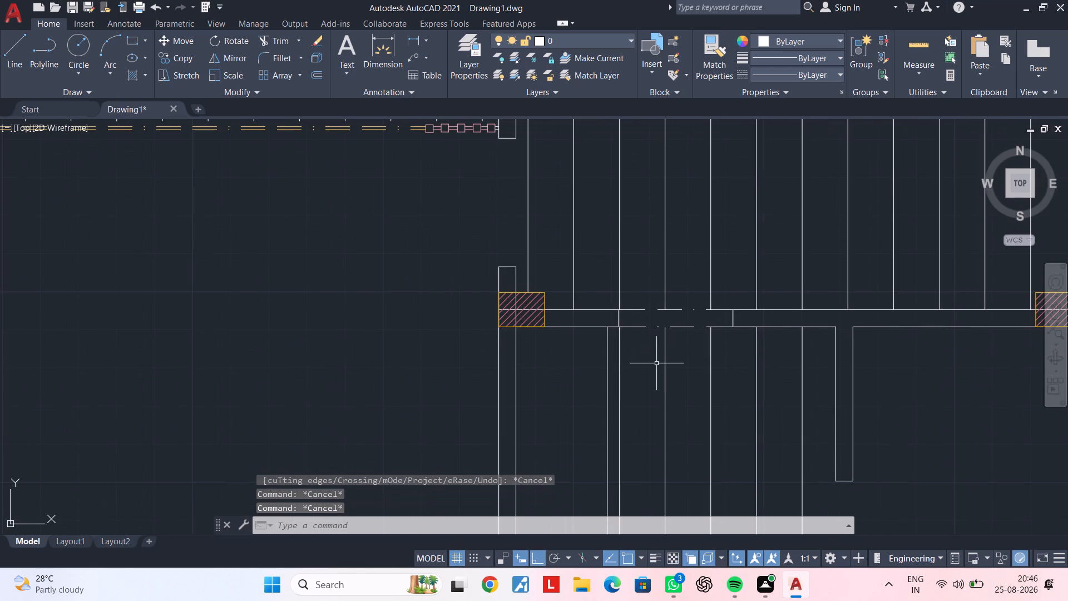
Change the door-opening rectangle's colour to orange.
left_click(686, 327)
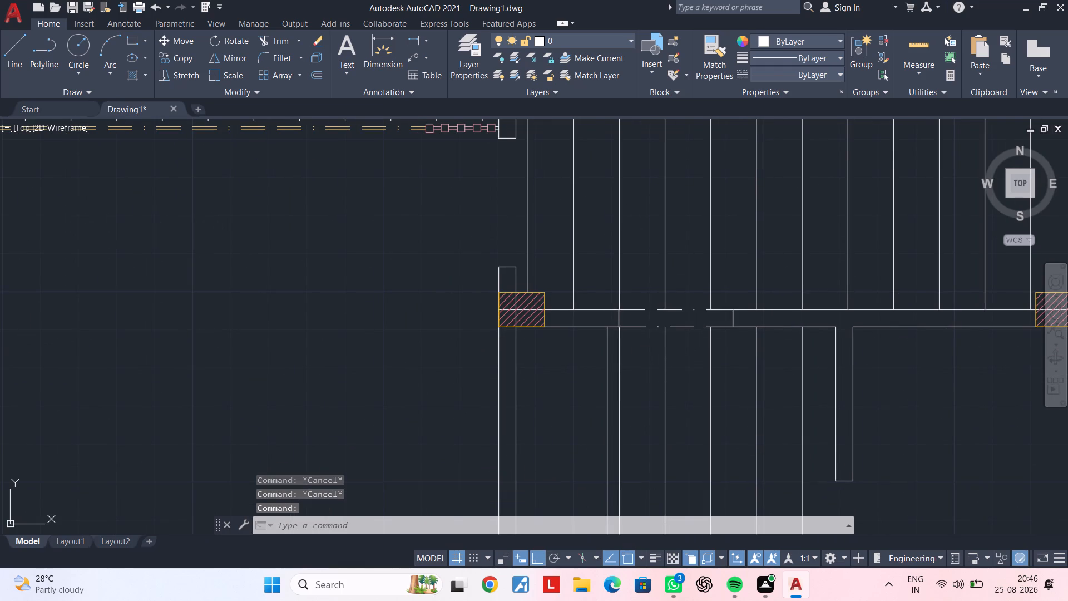
left_click(774, 37)
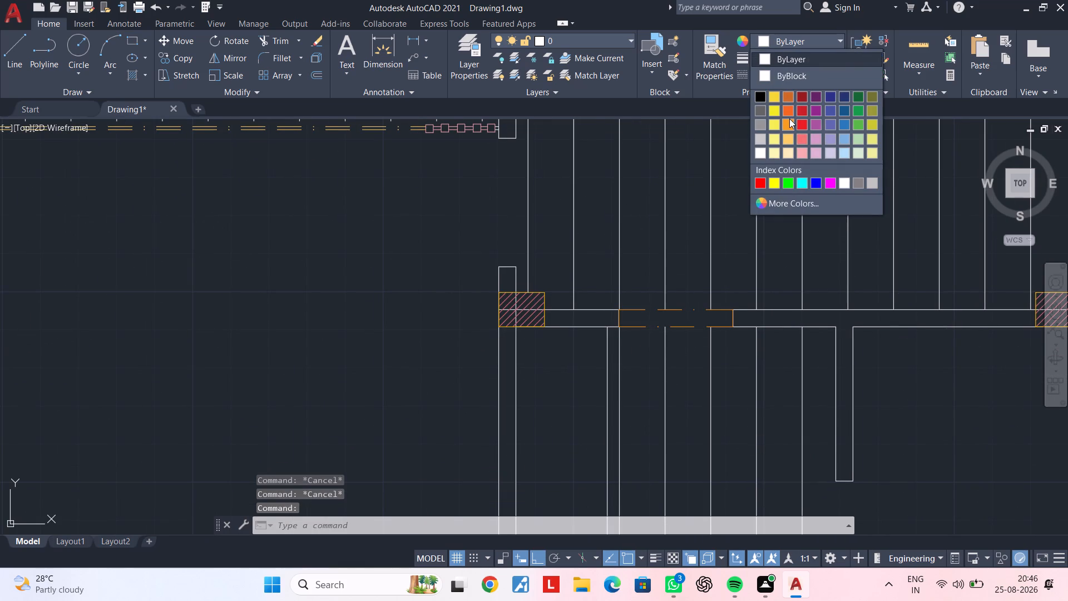
left_click(789, 119)
key("Escape")
key("Escape")
Look over the plan to examine which floor areas the grid lines cover, including the hall below the staircase.
scroll(656, 299, "down", 2)
middle_click_drag(604, 317, 748, 314)
key("Escape")
key("Escape")
middle_click_drag(660, 318, 681, 312)
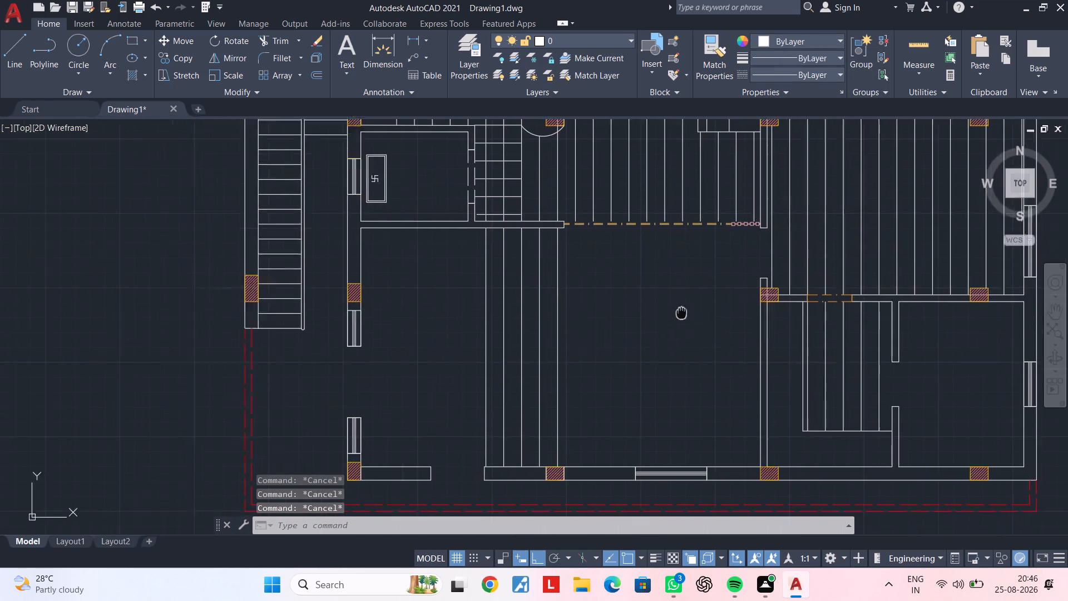
middle_click_drag(681, 312, 730, 303)
key("Escape")
key("Escape")
middle_click_drag(815, 313, 572, 313)
key("Escape")
middle_click_drag(632, 341, 659, 330)
scroll(631, 340, "down", 2)
middle_click_drag(631, 341, 611, 391)
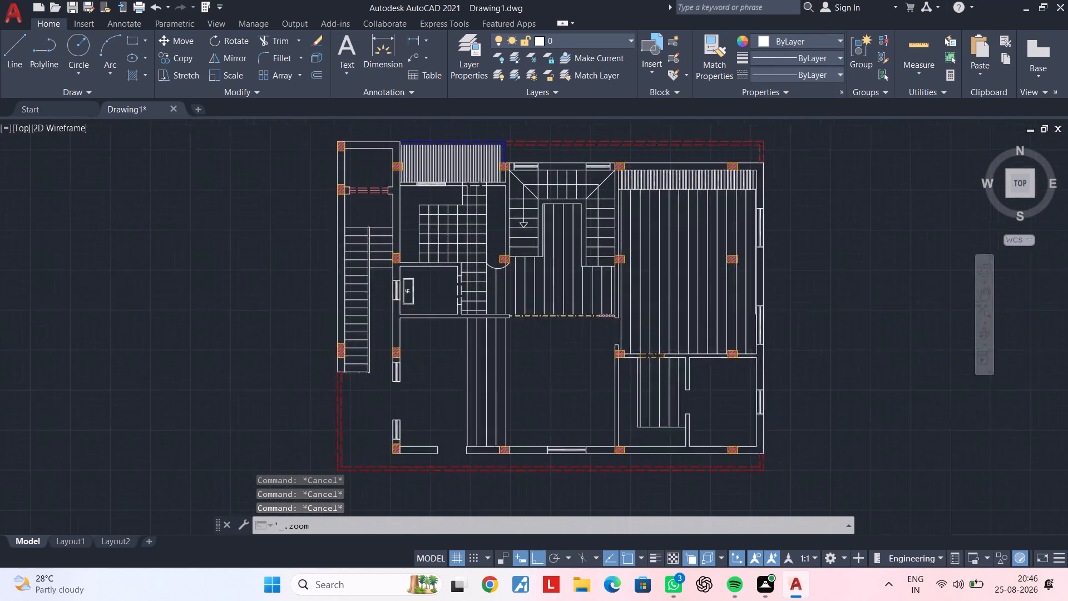
key("Escape")
middle_click_drag(635, 311, 645, 379)
middle_click_drag(686, 349, 832, 259)
middle_click_drag(782, 321, 804, 297)
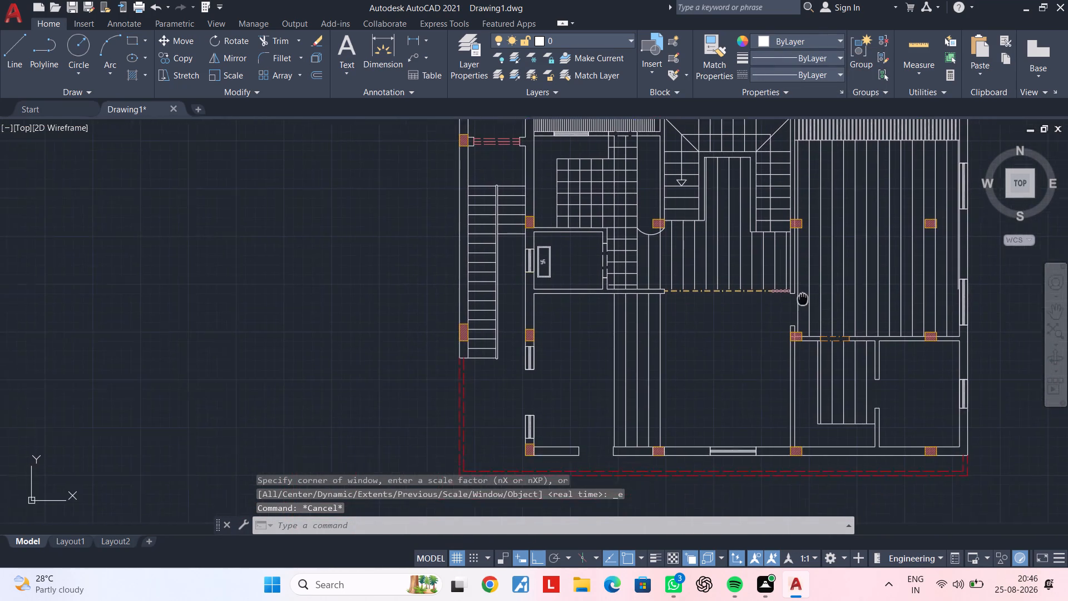
middle_click_drag(804, 297, 812, 288)
key("Escape")
middle_click_drag(740, 340, 762, 290)
key("Escape")
middle_click_drag(736, 296, 693, 331)
scroll(670, 265, "up", 2)
middle_click_drag(720, 295, 625, 314)
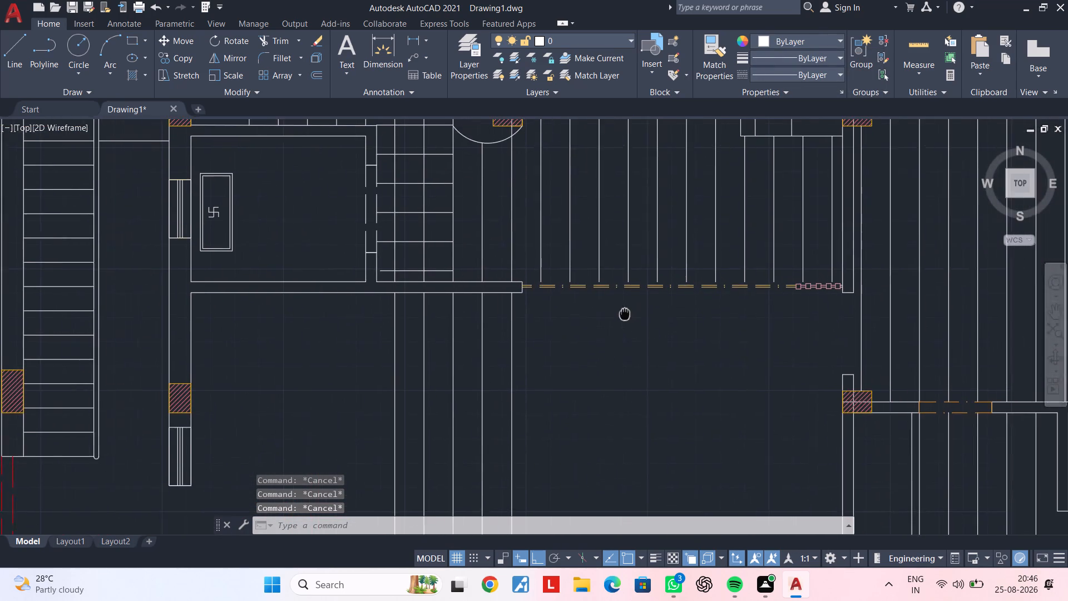
middle_click_drag(625, 314, 621, 315)
key("Escape")
Extend the staircase area's vertical grid lines down through the hall to the inner face of the bottom wall and its window.
middle_click_drag(645, 328, 658, 200)
scroll(650, 271, "down", 1)
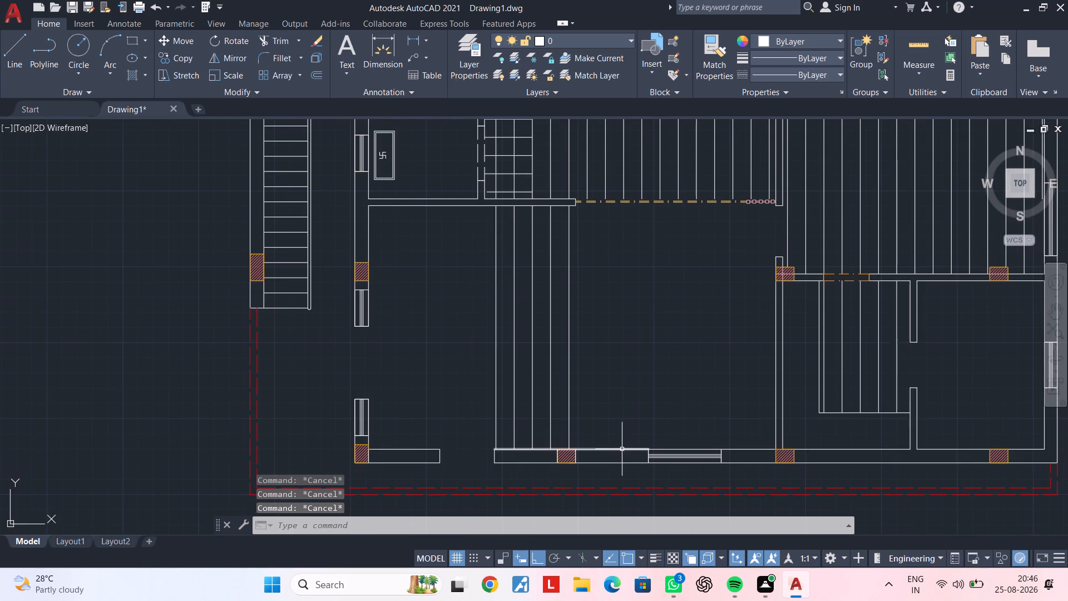
left_click(622, 449)
scroll(719, 395, "up", 1)
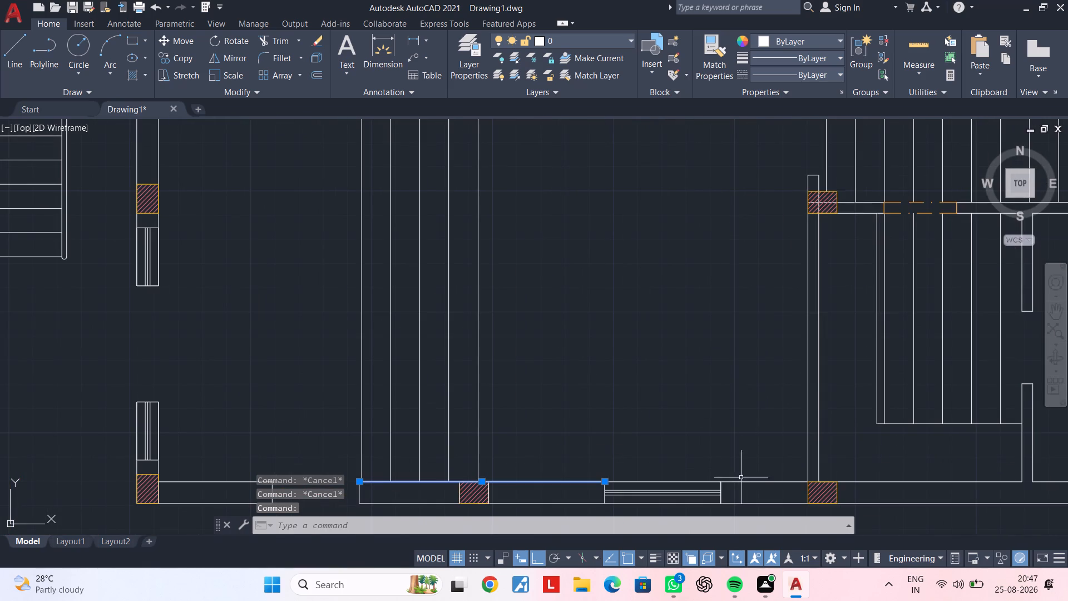
left_click(741, 482)
left_click(684, 482)
scroll(701, 368, "down", 1)
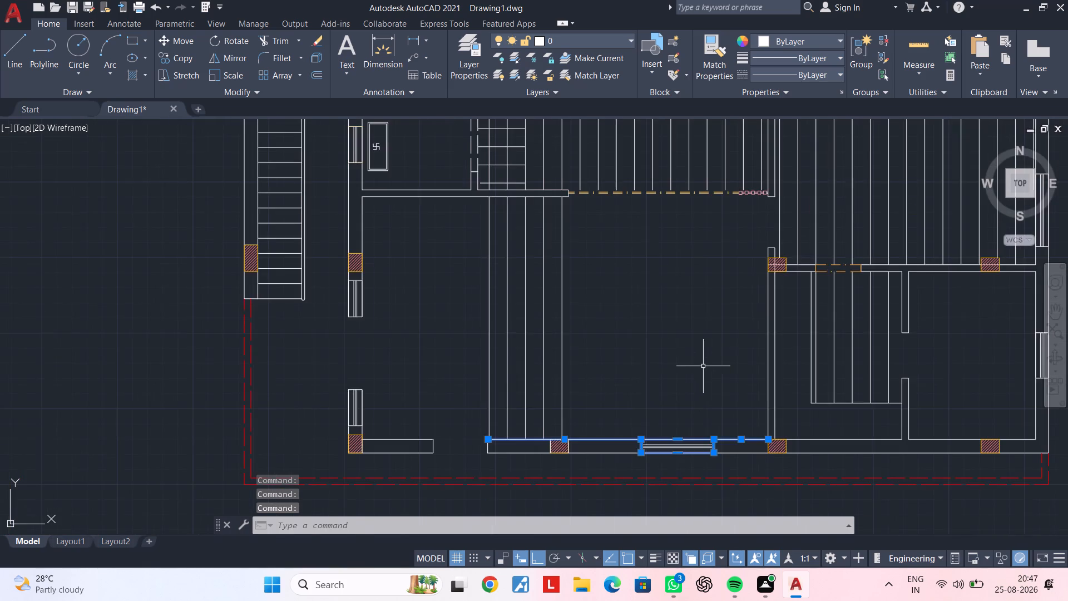
middle_click_drag(709, 341, 690, 403)
key("e")
key("x")
key("space")
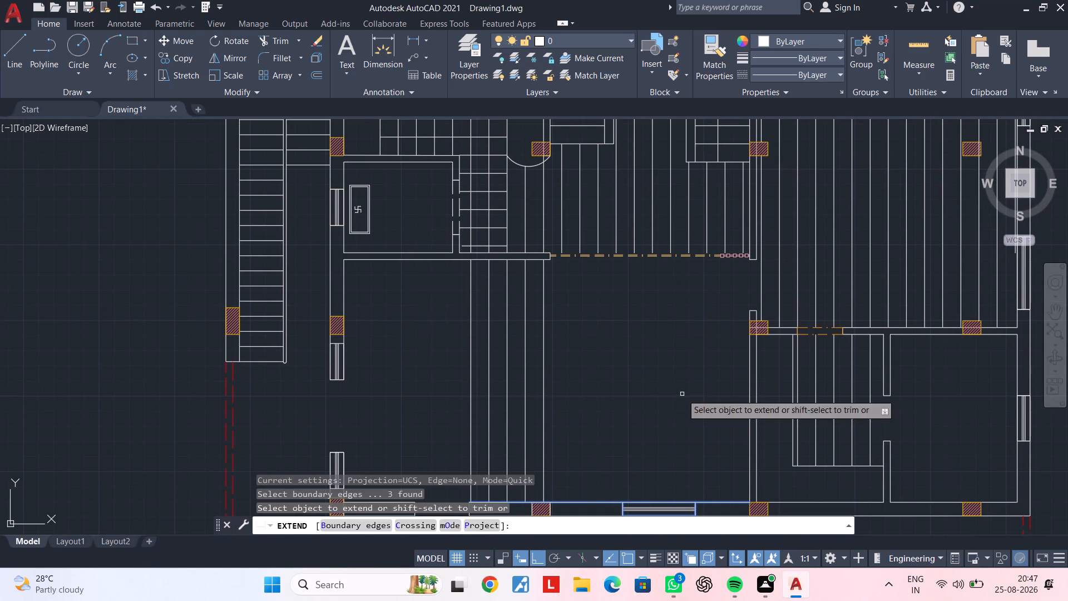
middle_click_drag(639, 302, 657, 211)
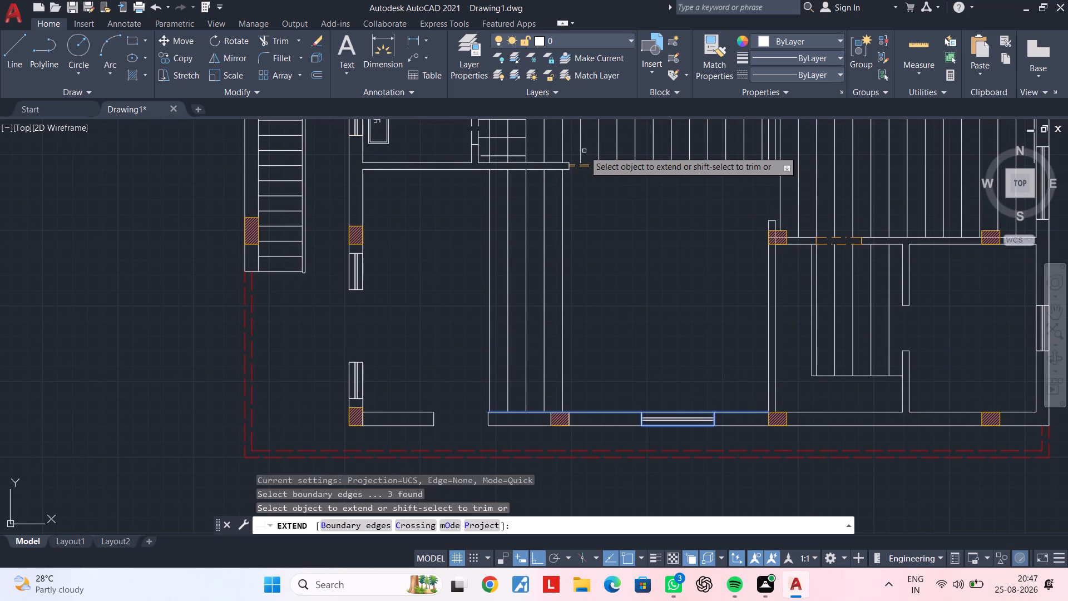
left_click(581, 152)
left_click(592, 150)
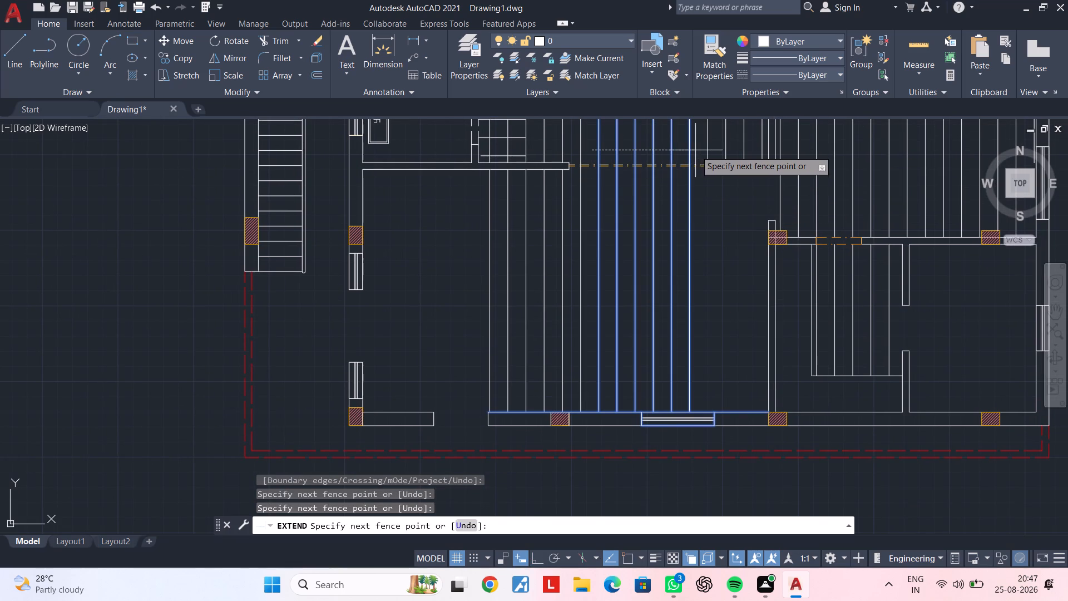
middle_click_drag(705, 150, 619, 189)
scroll(666, 191, "up", 1)
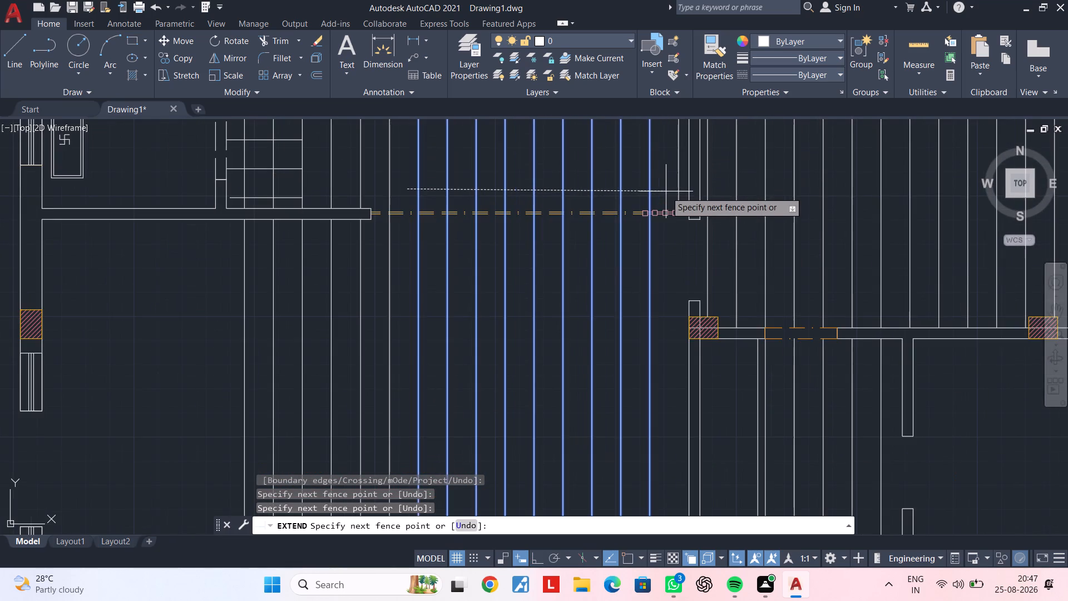
scroll(669, 191, "up", 1)
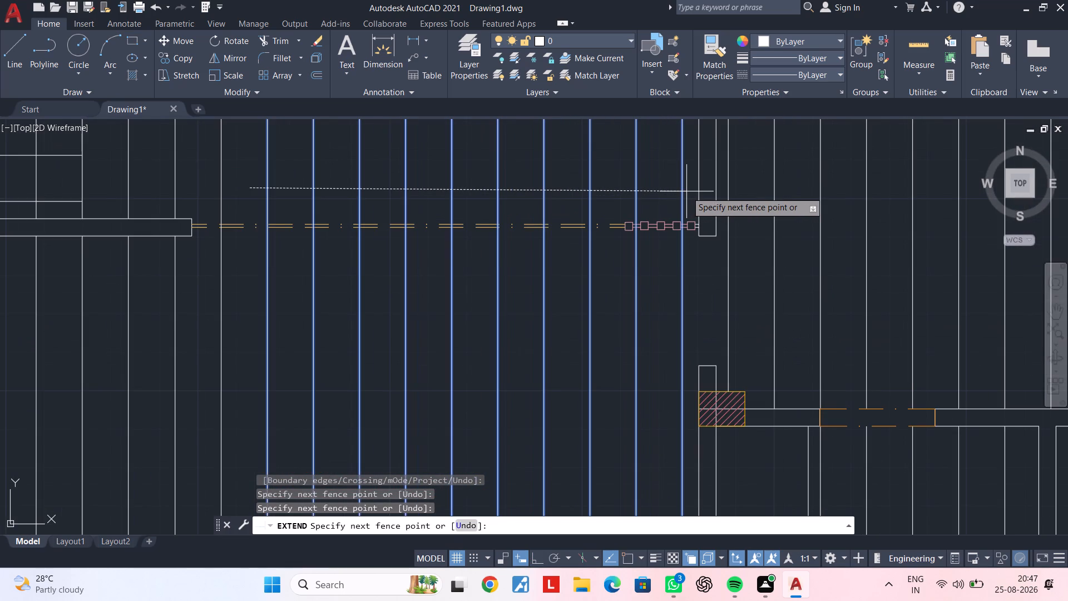
left_click(686, 191)
key("Escape")
key("Escape")
Trim the vertical grid lines between the two yellow dash-dot lines separating the staircase area from the hall.
middle_click_drag(627, 252, 705, 226)
key("Escape")
scroll(665, 323, "down", 1)
middle_click_drag(668, 281, 682, 233)
middle_click_drag(668, 304, 678, 287)
middle_click_drag(663, 272, 681, 362)
scroll(497, 294, "up", 2)
middle_click_drag(441, 227, 454, 311)
scroll(454, 311, "up", 3)
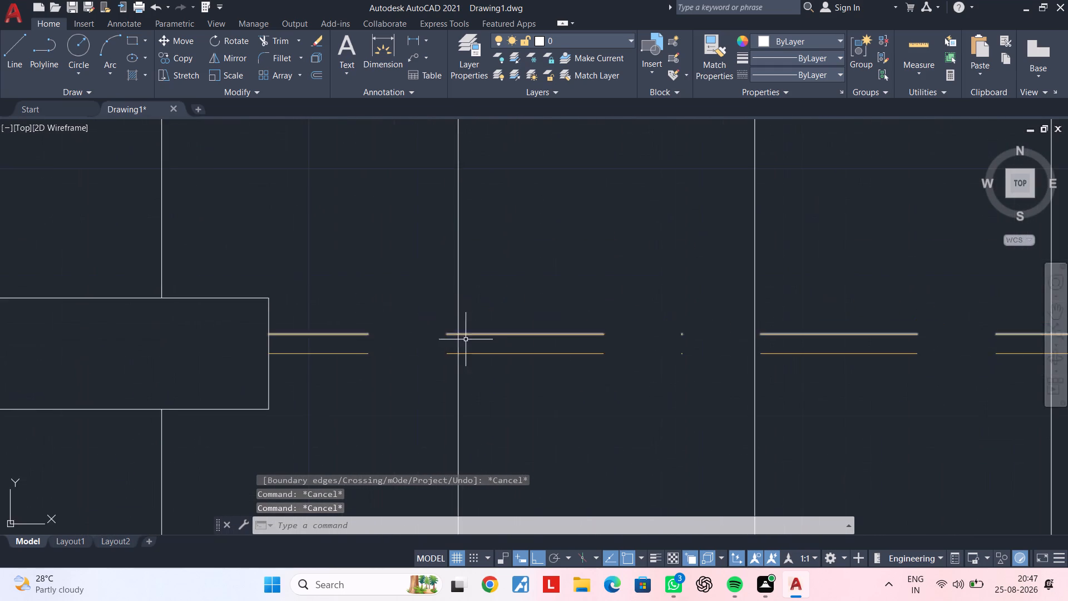
middle_click_drag(482, 316, 484, 298)
scroll(483, 311, "up", 1)
key("Escape")
key("Escape")
key("t")
key("r")
key("space")
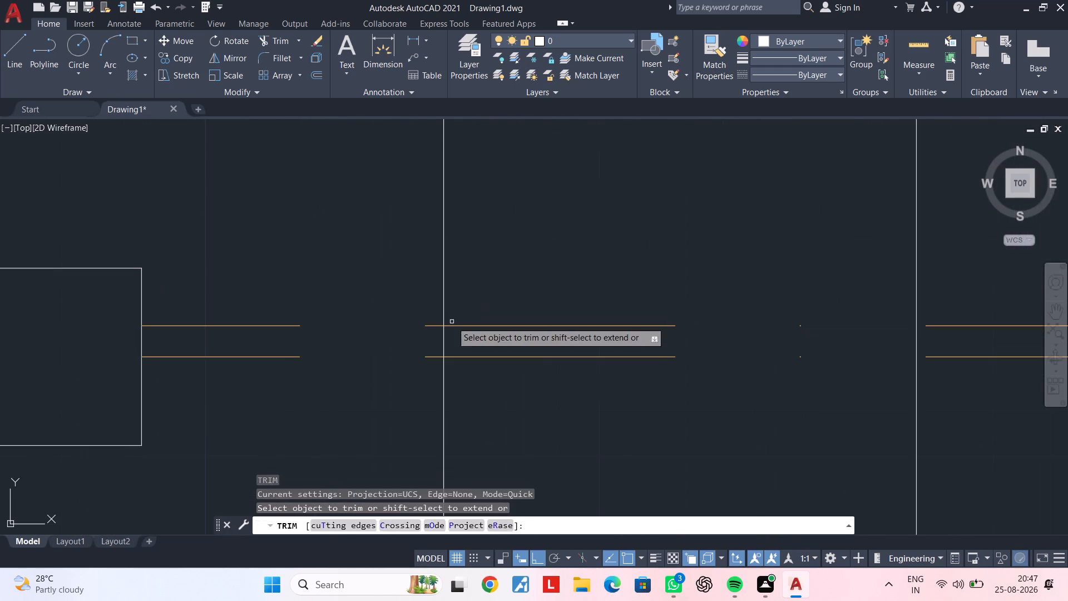
scroll(452, 336, "up", 1)
left_click_drag(411, 342, 446, 343)
scroll(641, 335, "down", 1)
middle_click_drag(695, 340, 233, 318)
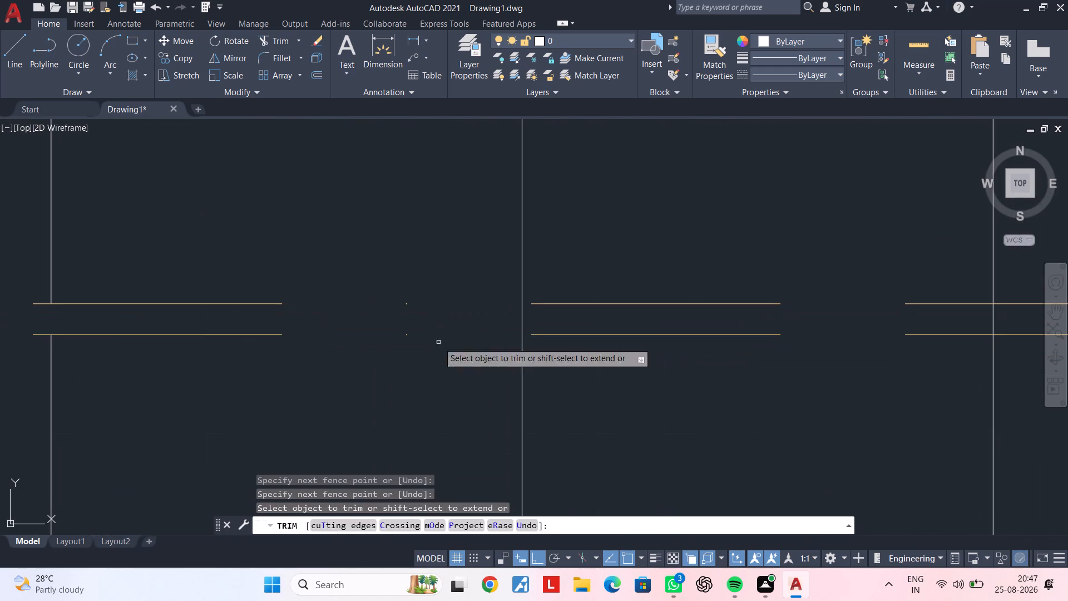
left_click(522, 319)
middle_click_drag(701, 321, 217, 311)
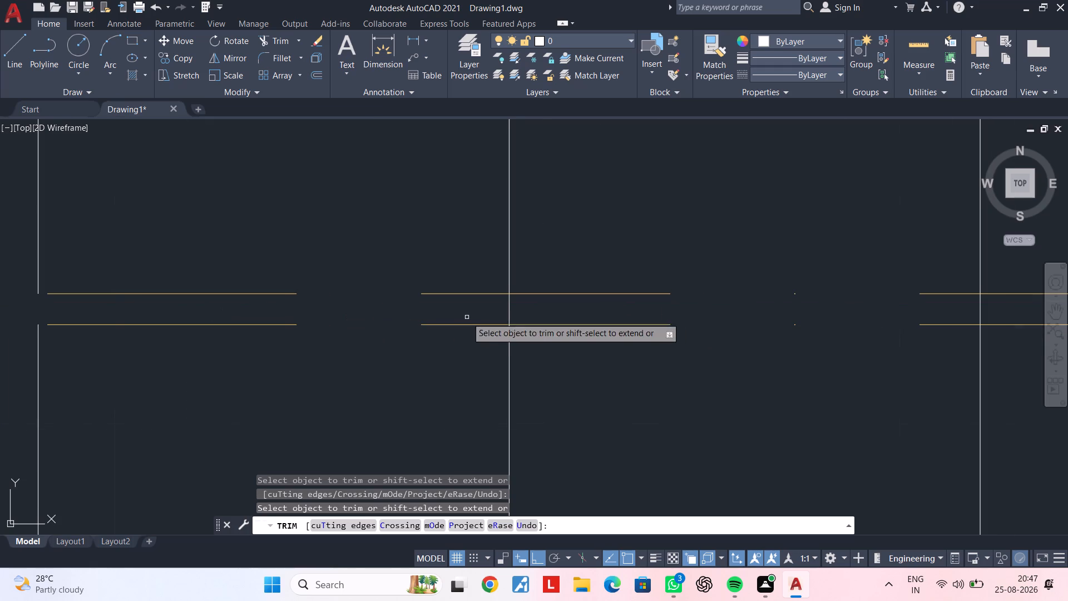
left_click(511, 311)
middle_click_drag(803, 316, 234, 304)
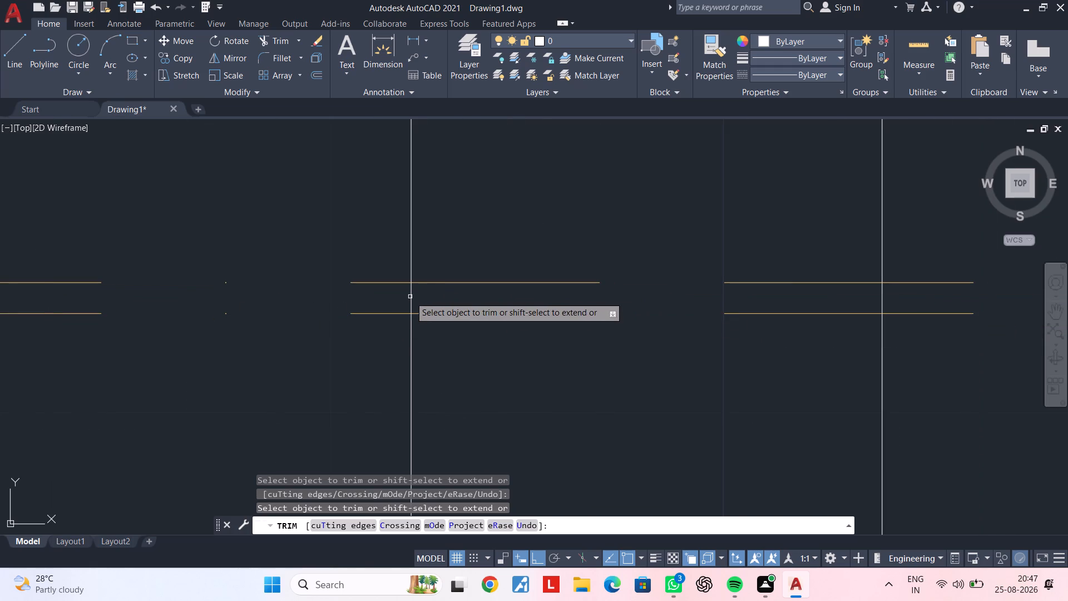
left_click(412, 298)
middle_click_drag(762, 298, 288, 297)
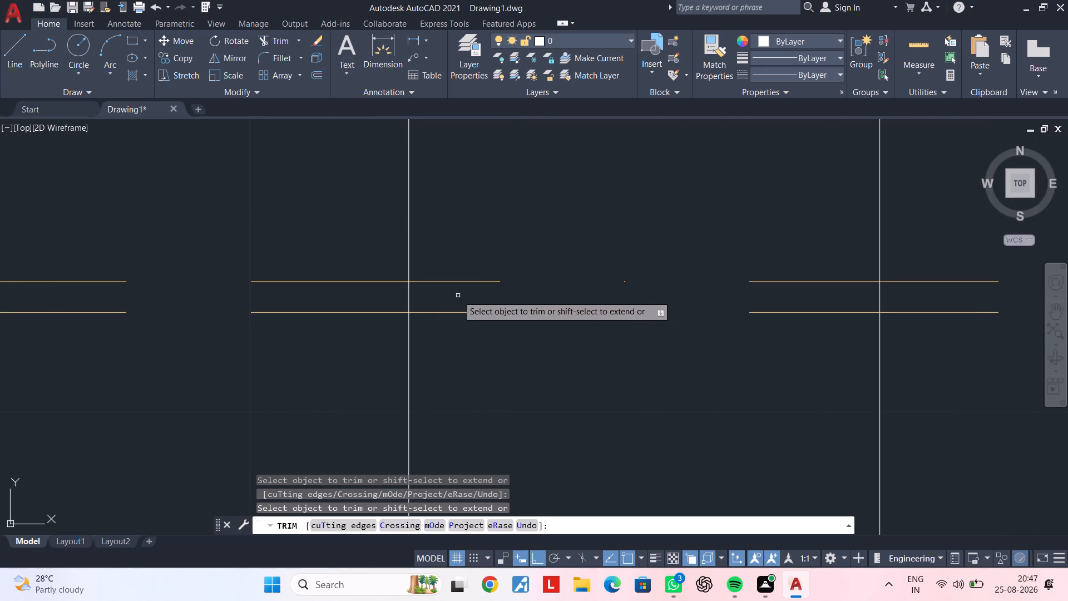
left_click(411, 297)
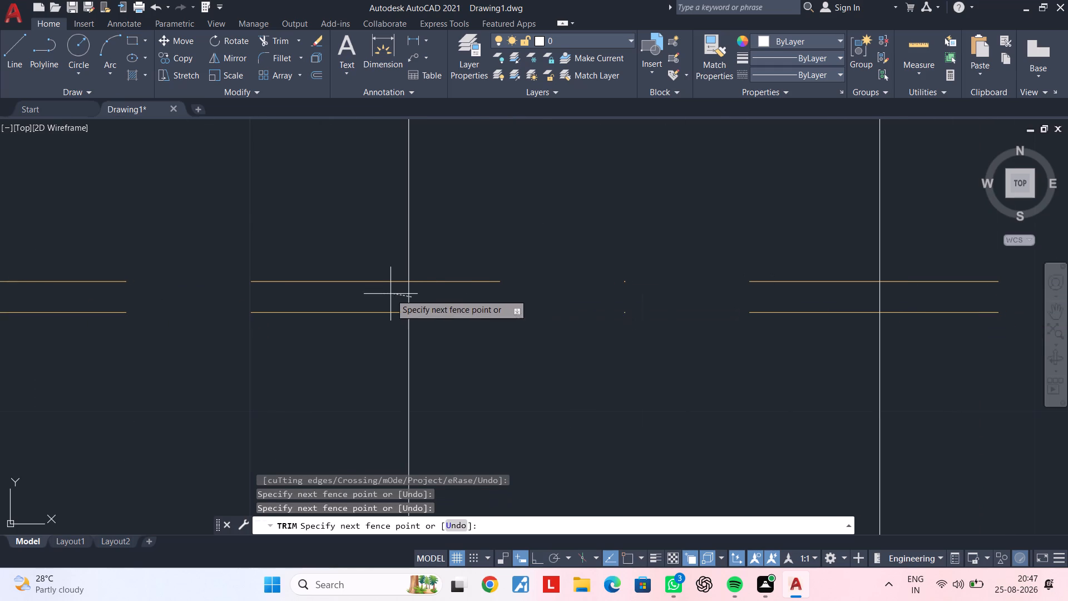
left_click(359, 294)
middle_click_drag(766, 298, 404, 298)
left_click_drag(443, 297, 467, 299)
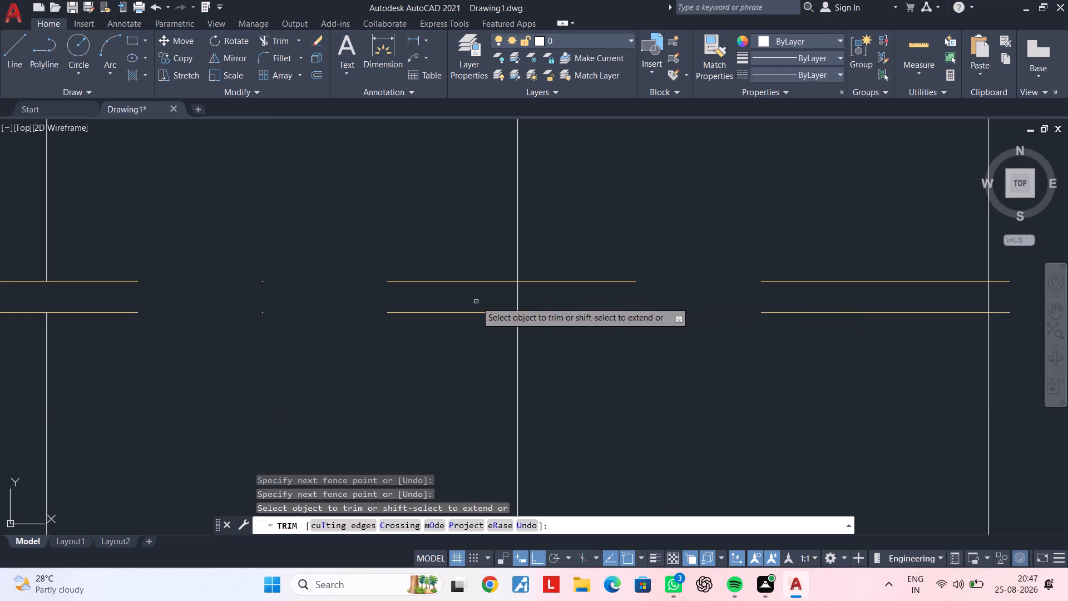
left_click_drag(478, 299, 546, 300)
left_click_drag(553, 300, 575, 301)
middle_click_drag(673, 298, 161, 295)
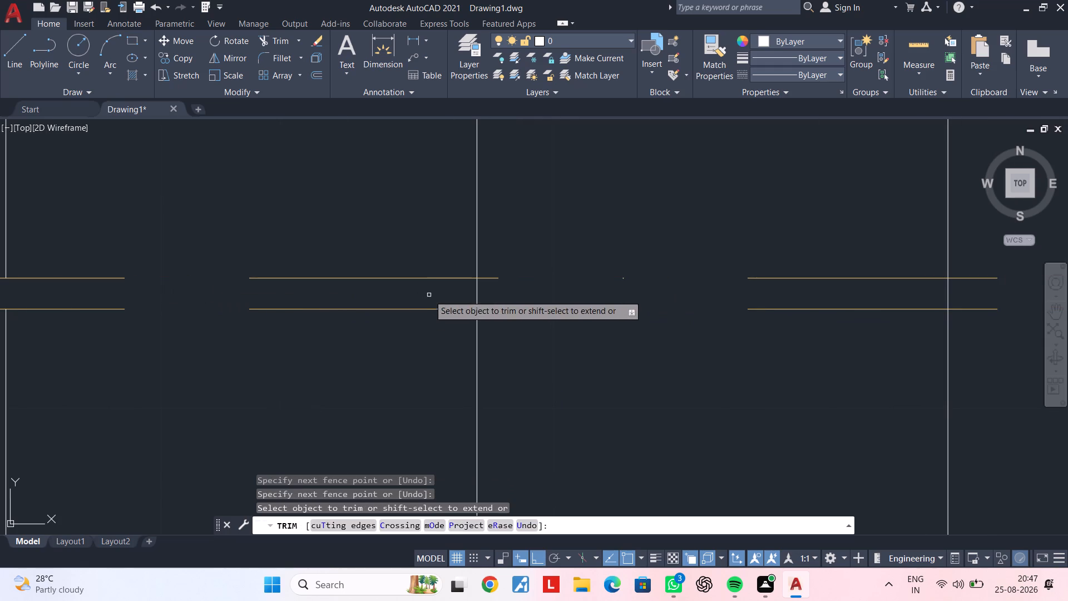
left_click(429, 293)
middle_click_drag(574, 293, 186, 302)
scroll(660, 305, "down", 1)
middle_click_drag(661, 305, 211, 297)
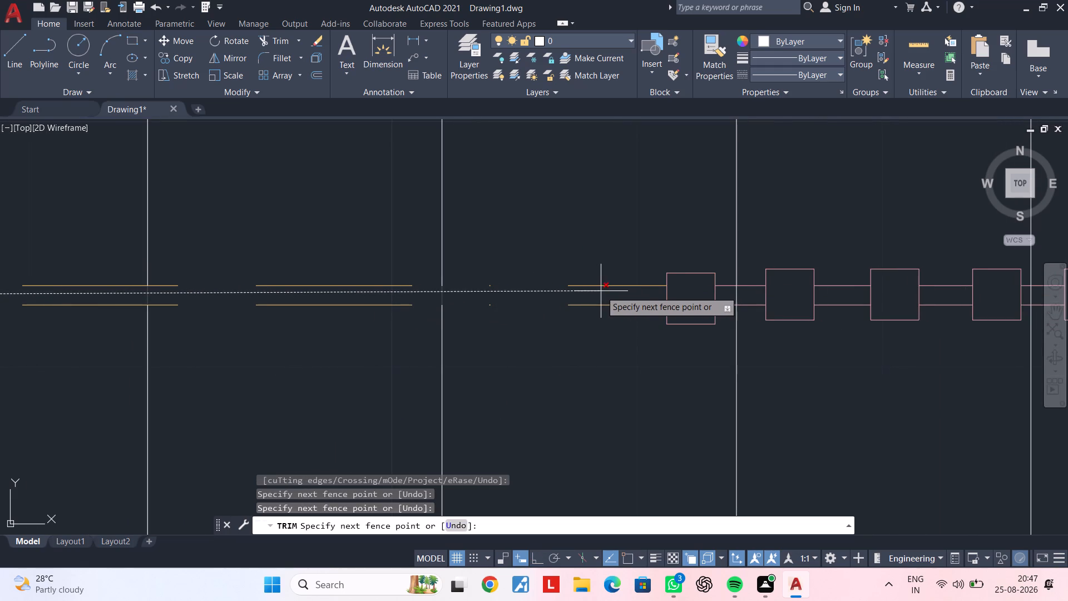
left_click(614, 295)
Trim the two vertical grid lines crossing between the parallel lines linking the small pink squares at the hall's upper boundary.
middle_click_drag(590, 296, 476, 295)
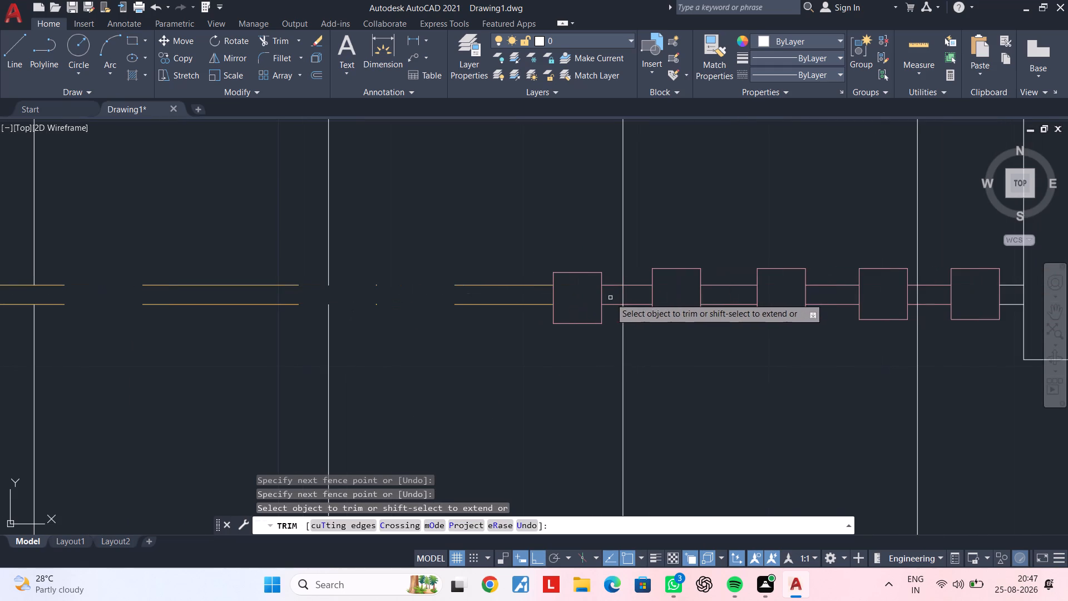
left_click(623, 294)
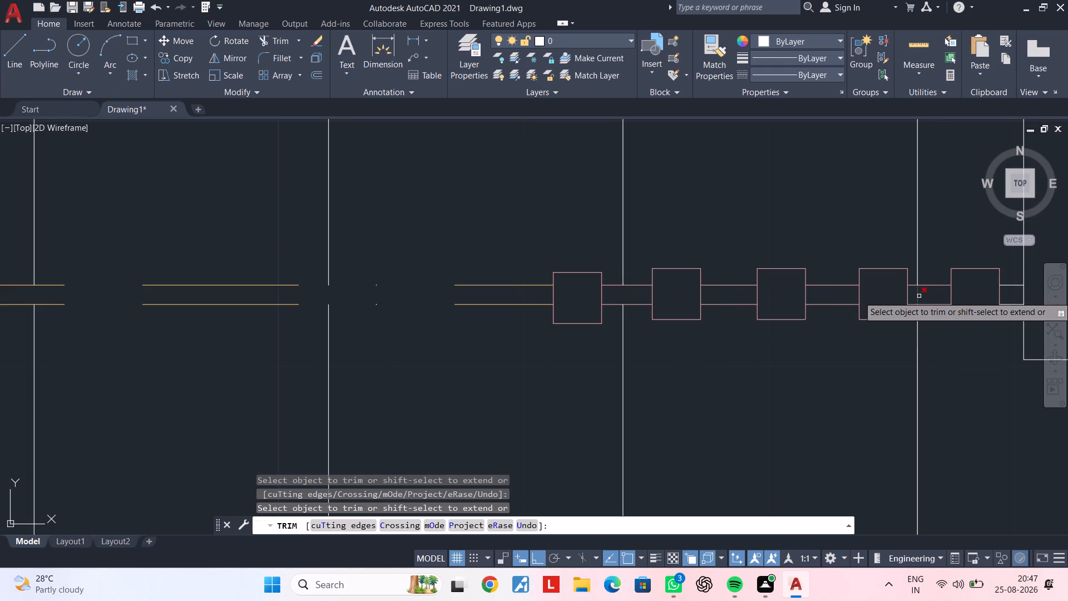
left_click(919, 296)
middle_click_drag(909, 298, 209, 298)
scroll(340, 313, "down", 3)
scroll(378, 339, "down", 1)
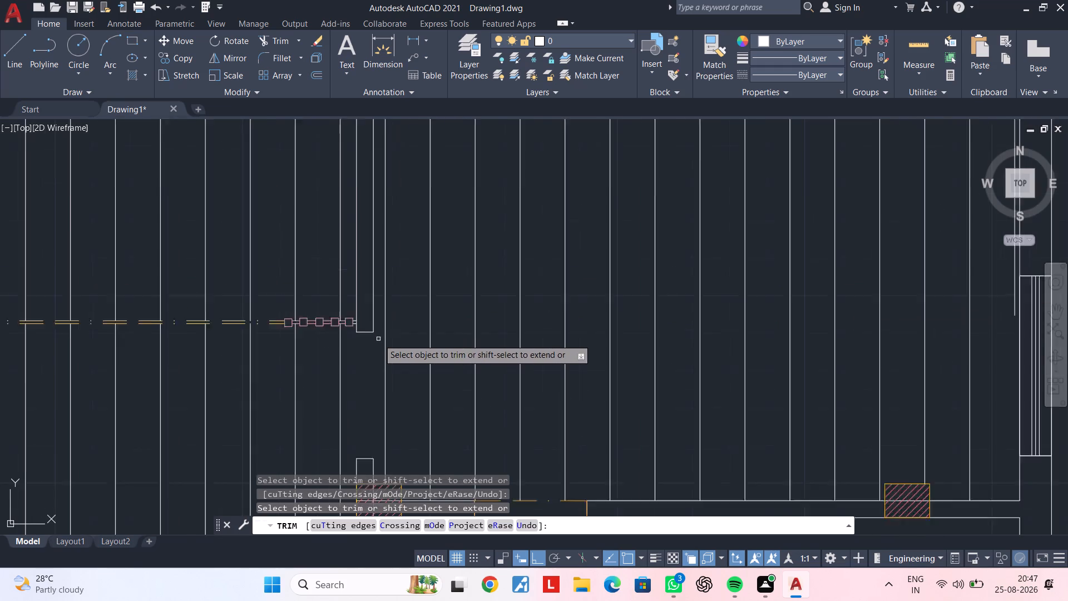
scroll(378, 339, "down", 1)
middle_click_drag(408, 340, 609, 289)
key("Escape")
key("Escape")
Offset the hall's leftmost vertical grid line repeatedly by 1' toward the left window wall, making six more lines.
scroll(528, 323, "down", 1)
middle_click_drag(540, 316, 594, 296)
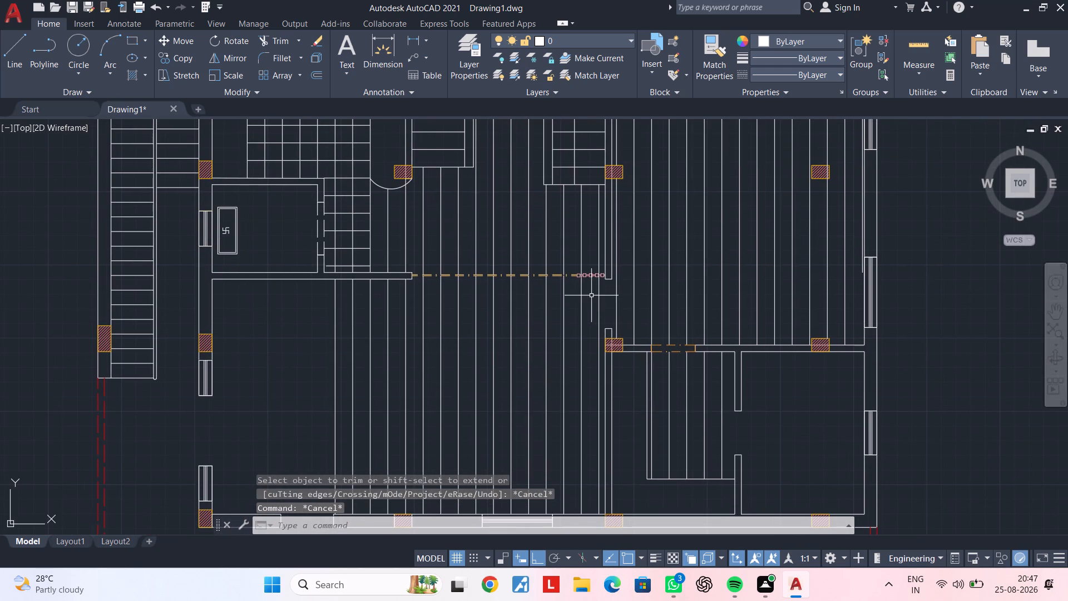
middle_click_drag(596, 319, 644, 265)
middle_click_drag(550, 324, 686, 303)
key("Escape")
key("Escape")
middle_click_drag(640, 305, 704, 293)
middle_click_drag(481, 288, 473, 339)
key("Escape")
key("Escape")
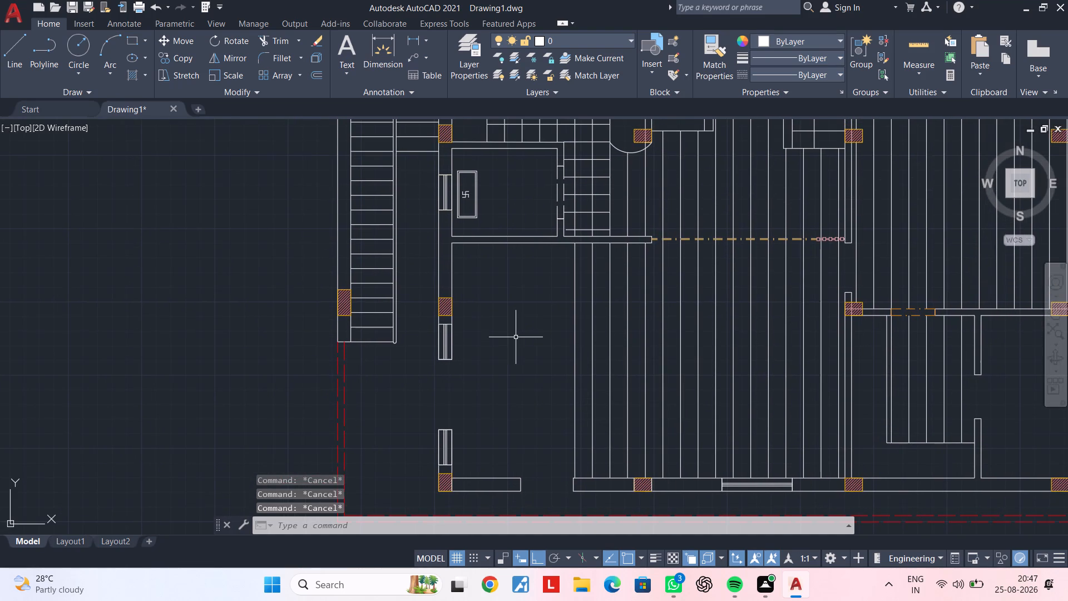
key("Escape")
middle_click_drag(520, 336, 609, 306)
key("Escape")
key("Escape")
key("Escape")
key("Escape")
key("Escape")
type("of 1'")
key("Return")
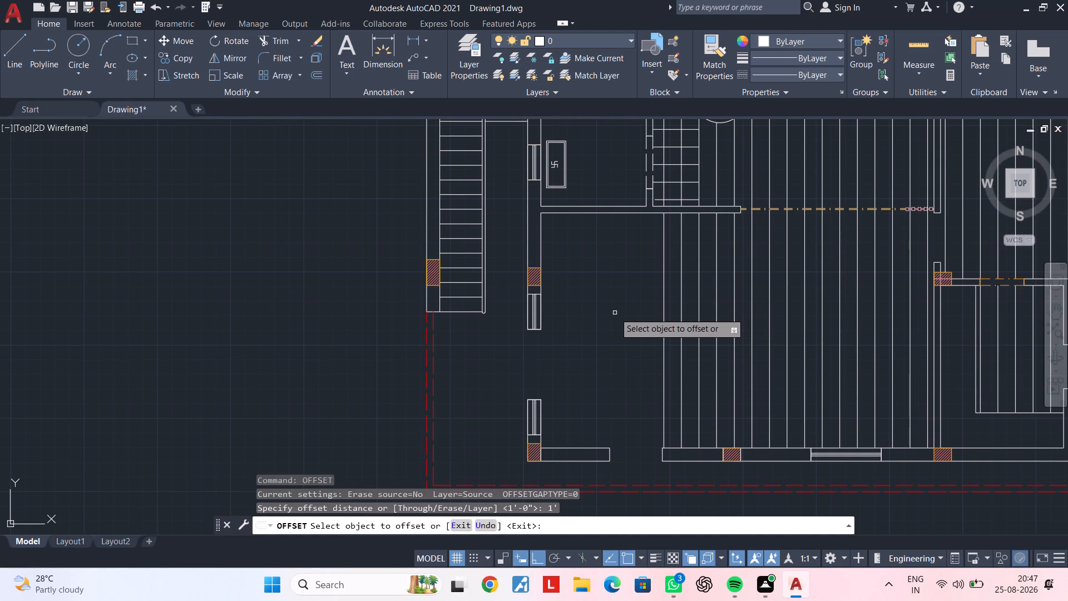
left_click(663, 348)
left_click(622, 351)
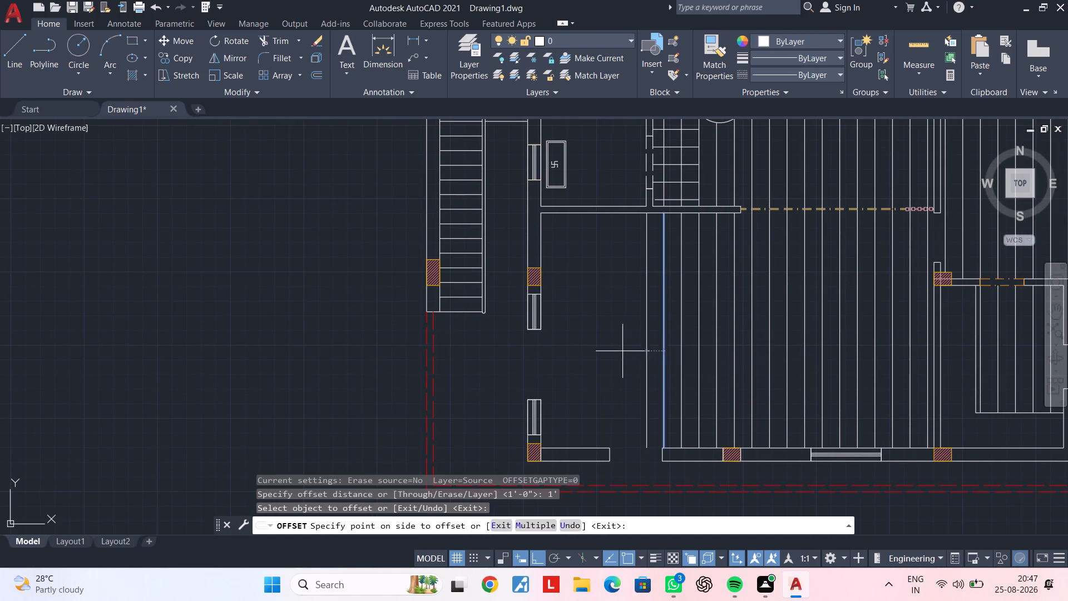
left_click(645, 347)
left_click_drag(577, 351, 583, 351)
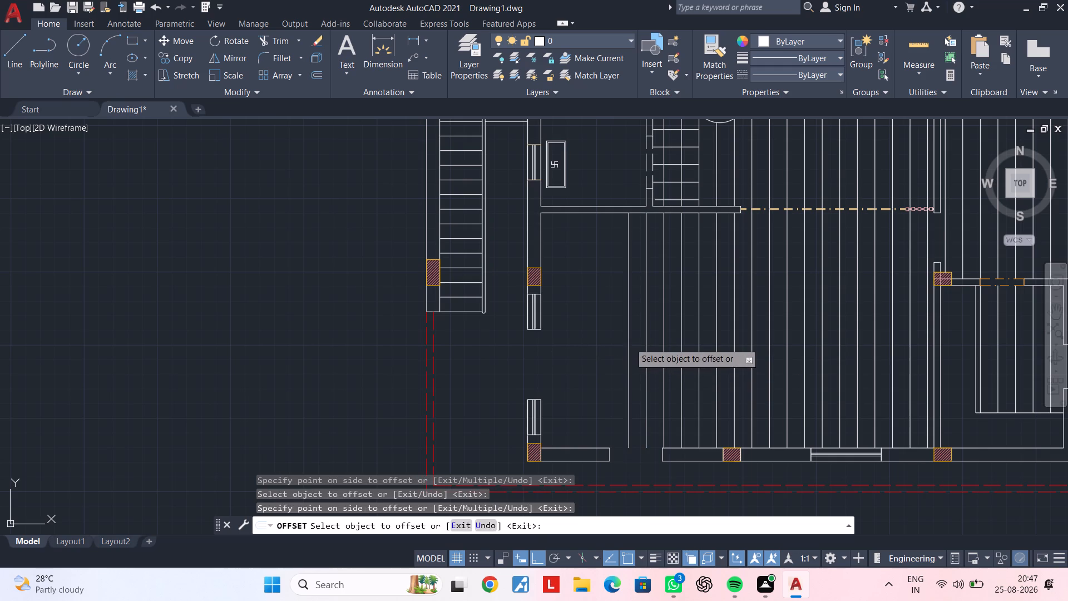
left_click(630, 343)
left_click_drag(580, 351, 590, 350)
left_click(610, 344)
left_click(562, 350)
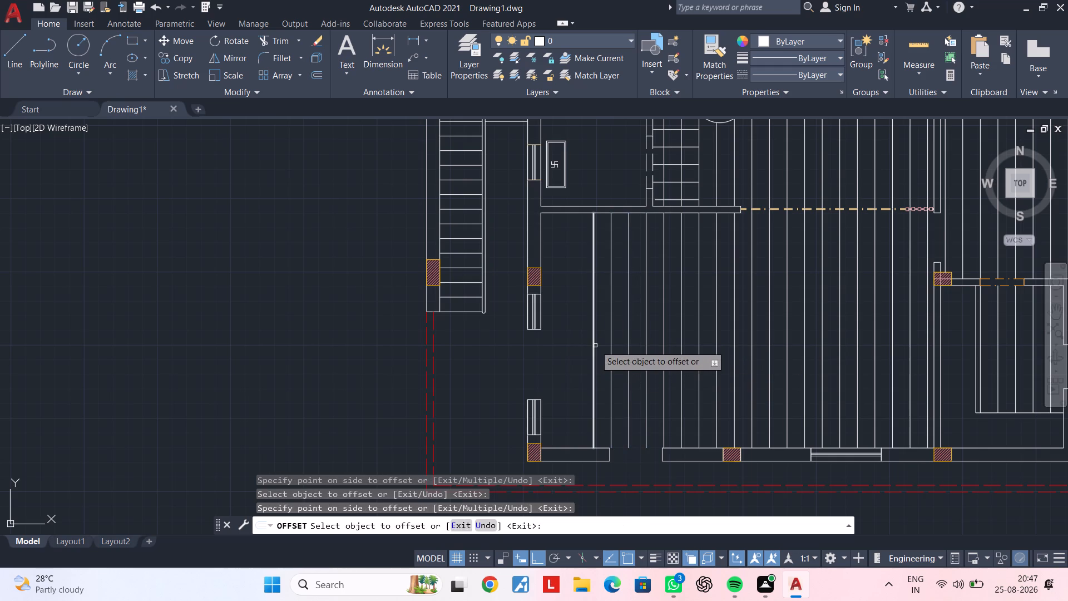
left_click(595, 346)
left_click(566, 346)
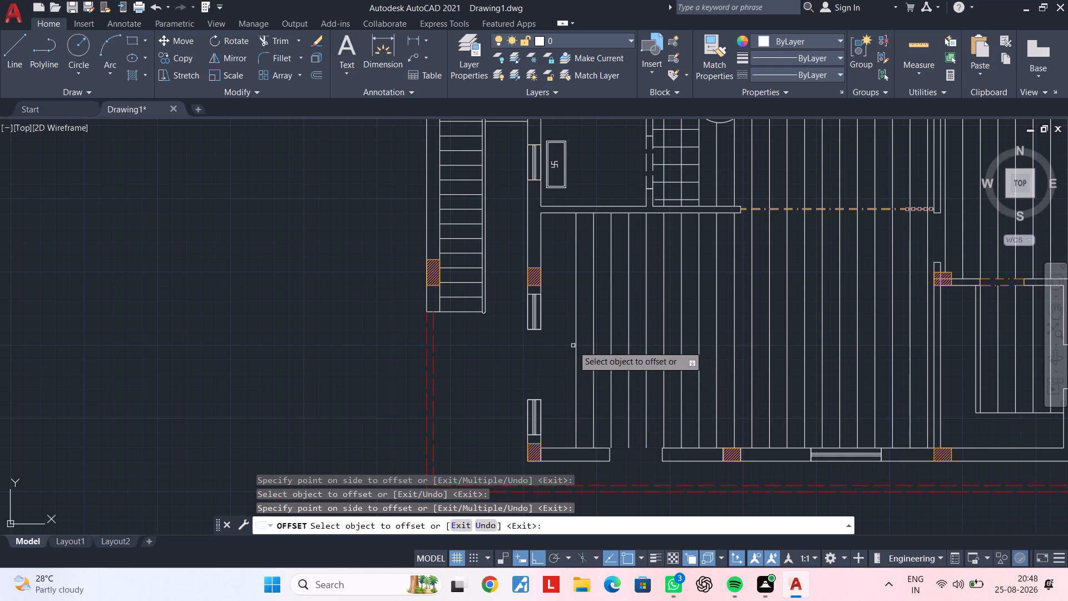
left_click(576, 345)
left_click(559, 346)
key("Escape")
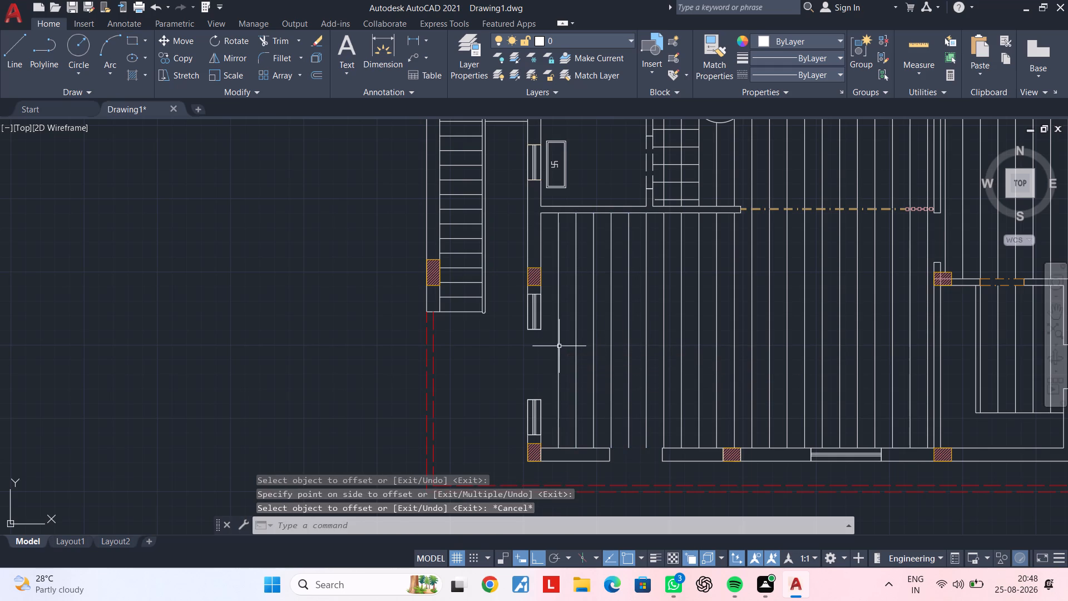
key("Escape")
Draw a rectangle filling the door opening in the hall's bottom wall, between the two wall ends.
middle_click_drag(614, 382, 557, 336)
key("Escape")
middle_click_drag(617, 387, 506, 352)
scroll(470, 377, "up", 3)
middle_click_drag(459, 371, 664, 373)
key("Escape")
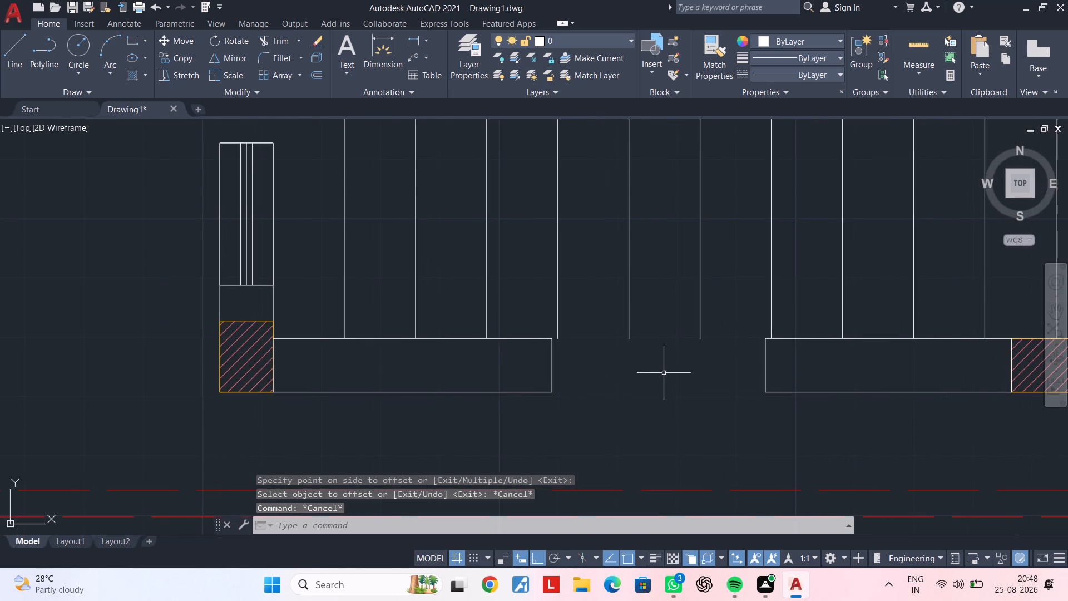
key("Escape")
key("r")
key("e")
key("c")
key("space")
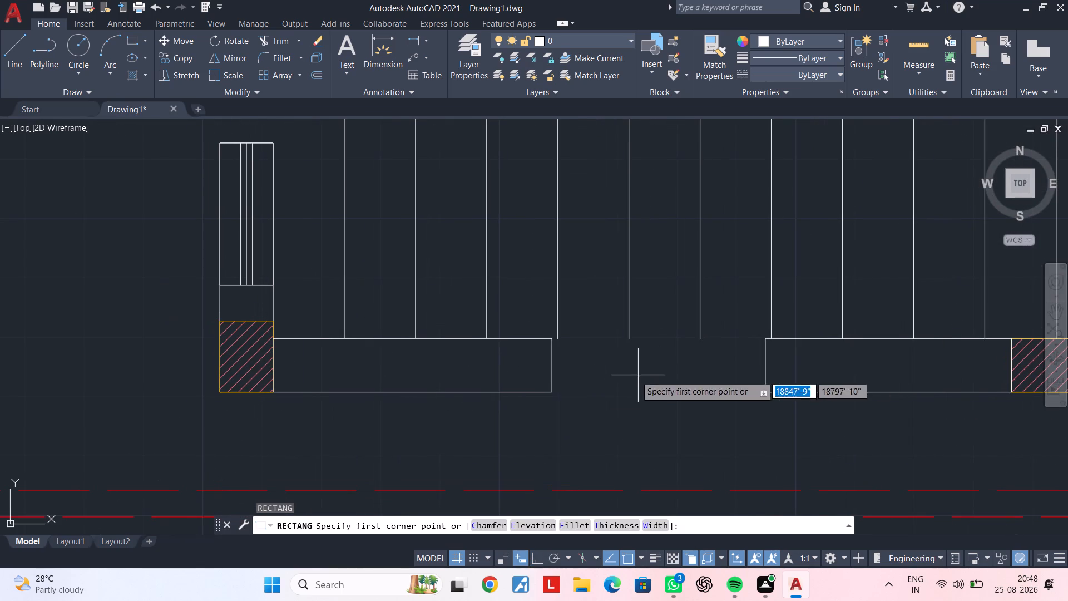
left_click(552, 337)
left_click(767, 392)
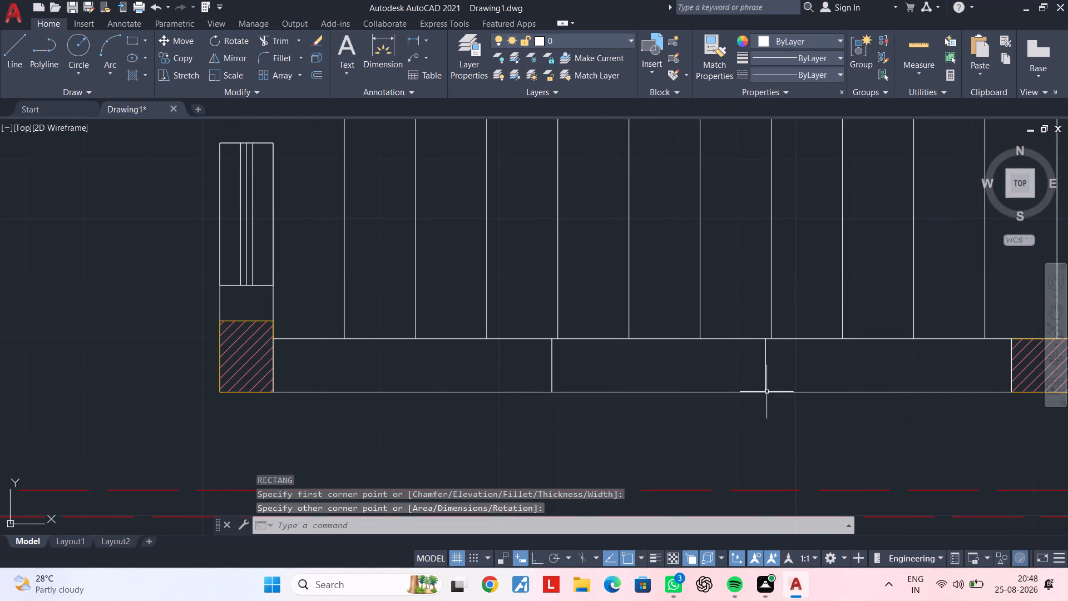
key("Escape")
Change the new door-opening rectangle's linetype to the dashed ACAD linetype.
left_click(724, 415)
left_click(669, 338)
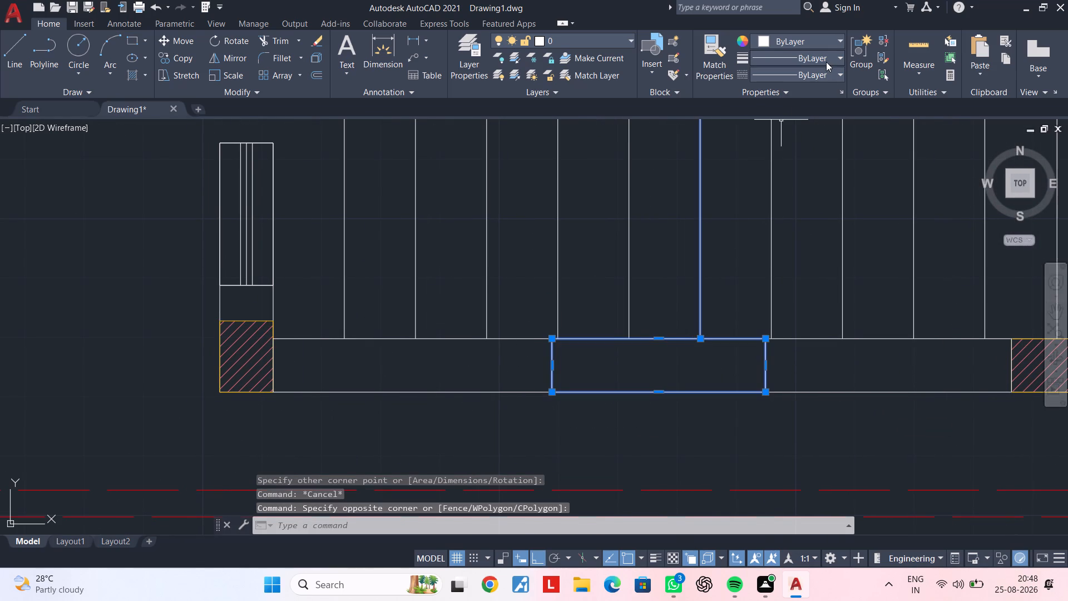
left_click(827, 53)
left_click(823, 54)
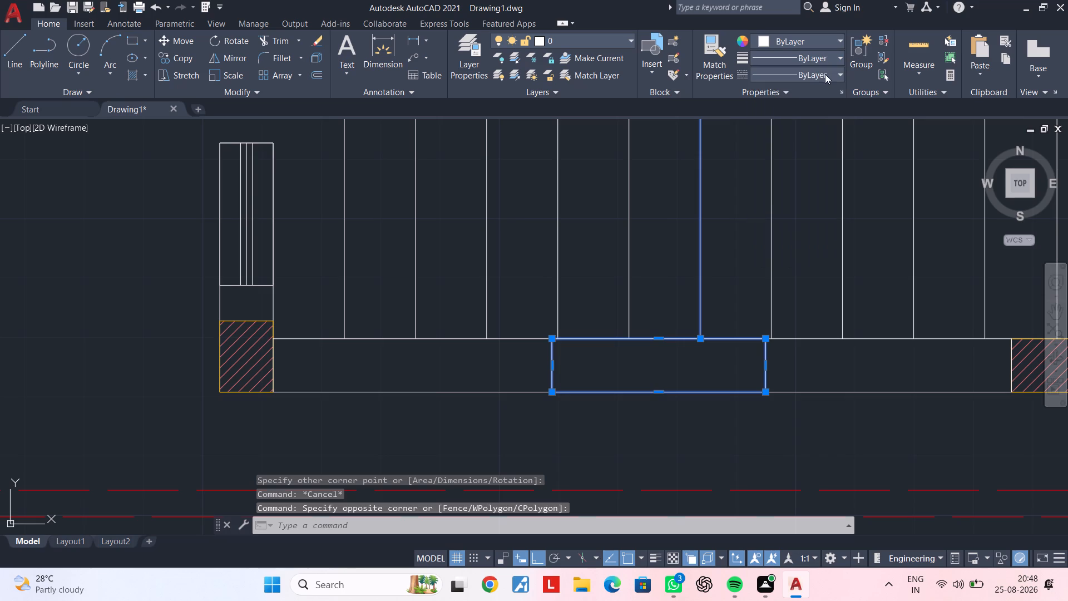
left_click(825, 74)
left_click(814, 129)
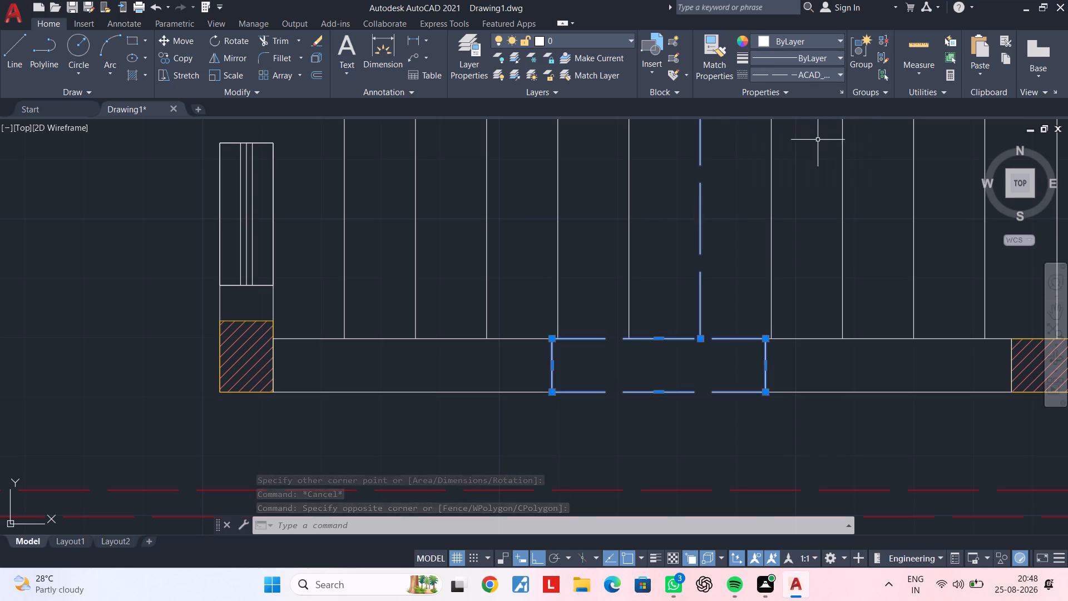
key("Escape")
key("Escape")
Change the bottom-wall door-opening rectangle's colour to orange (248,153,30).
left_click(689, 414)
left_click(670, 325)
middle_click_drag(688, 312, 630, 455)
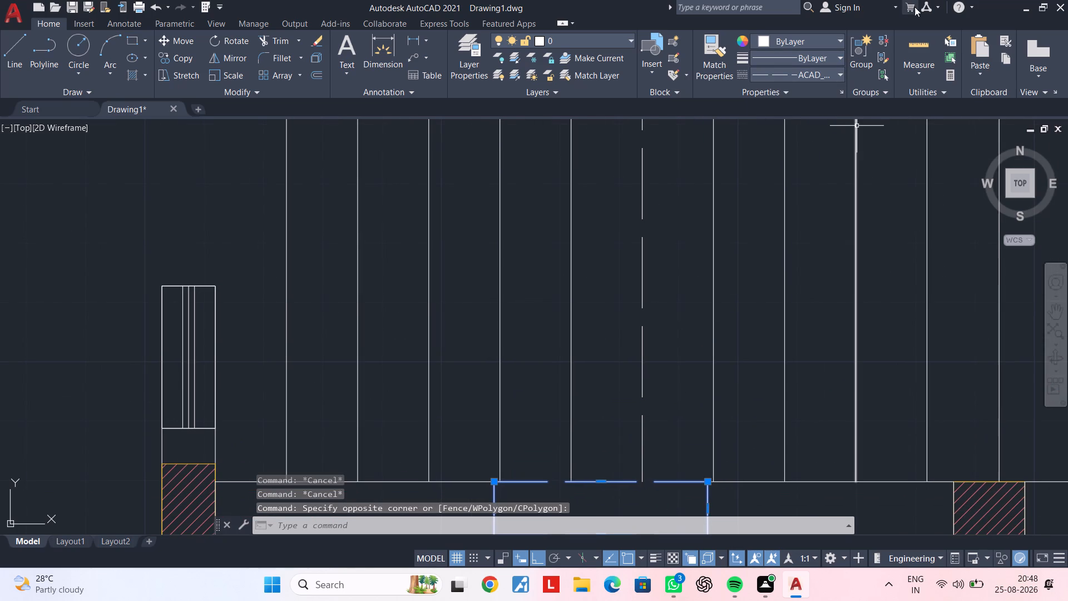
left_click(789, 40)
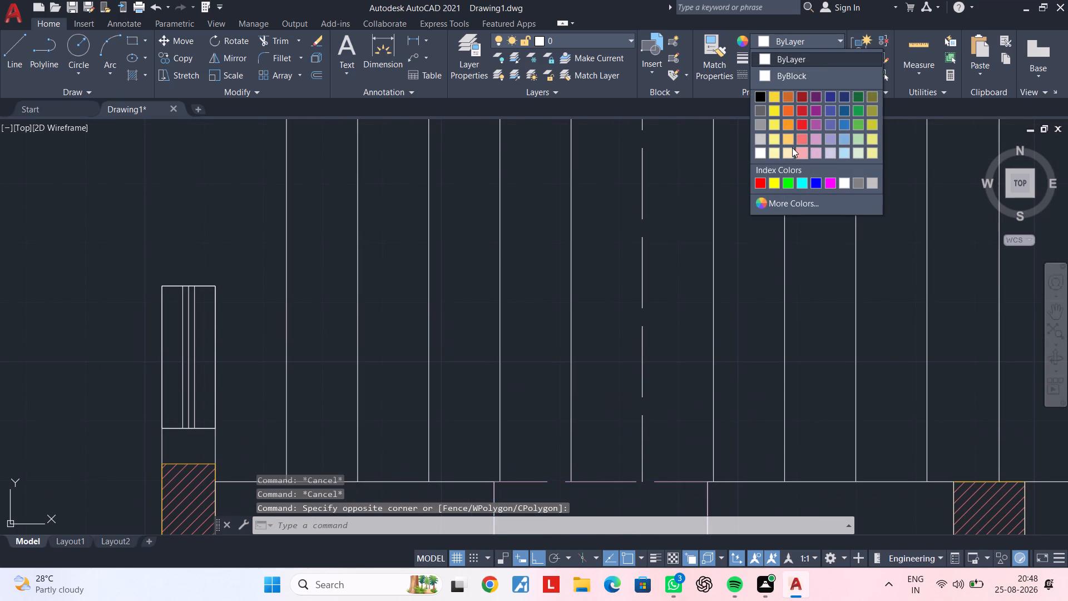
left_click(788, 127)
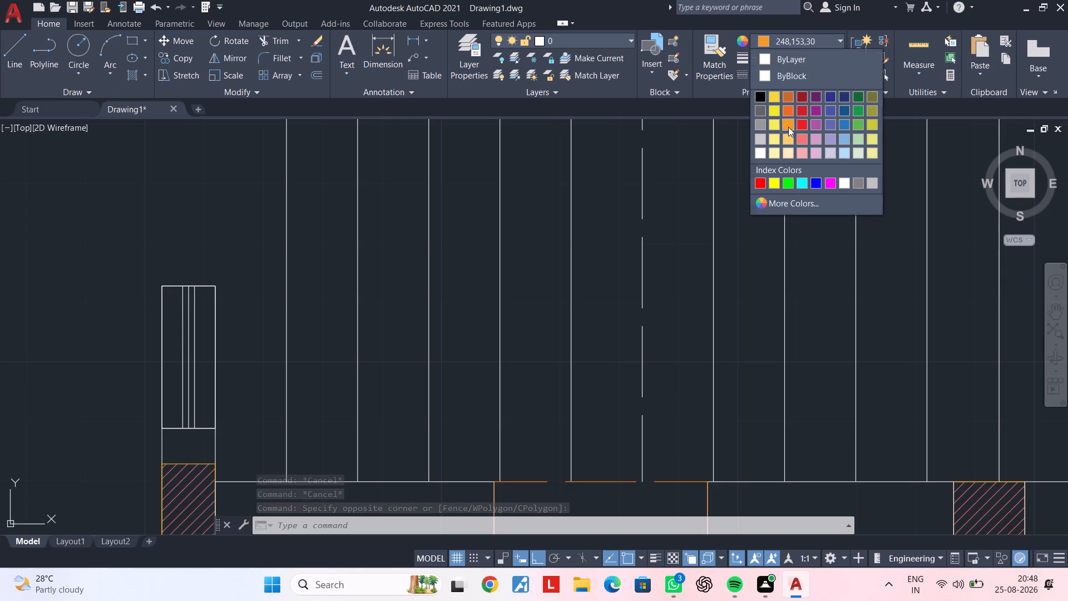
key("Escape")
Match the dashed vertical grid line above the door opening to the properties of the neighbouring solid grid line.
scroll(788, 206, "down", 3)
middle_click_drag(779, 218, 652, 272)
key("Escape")
middle_click_drag(696, 250, 684, 298)
key("Escape")
key("Escape")
middle_click_drag(637, 302, 693, 277)
key("Escape")
middle_click_drag(647, 284, 568, 359)
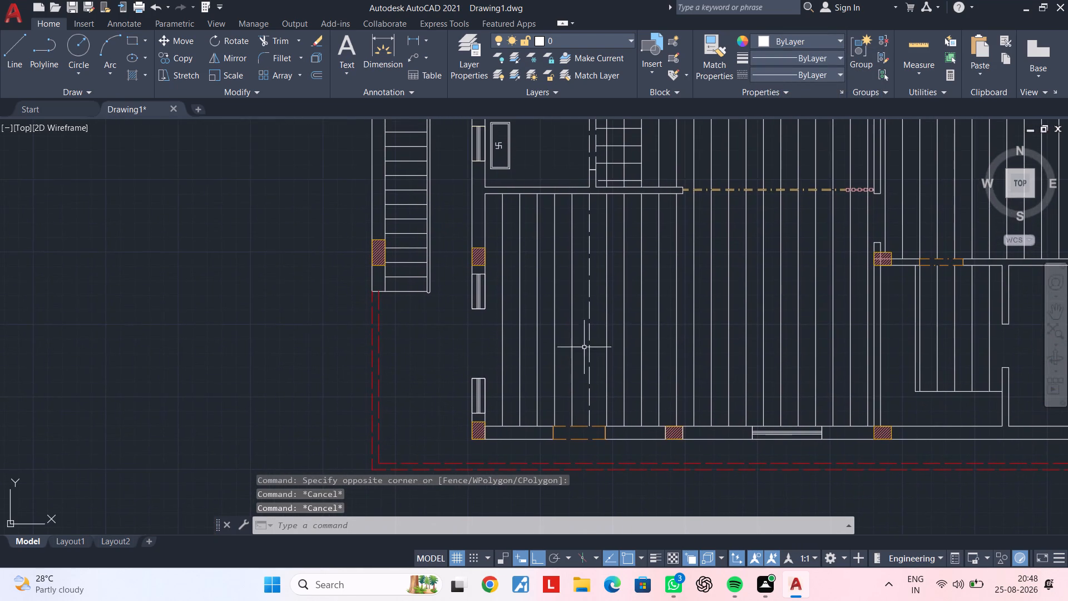
middle_click_drag(602, 302, 581, 393)
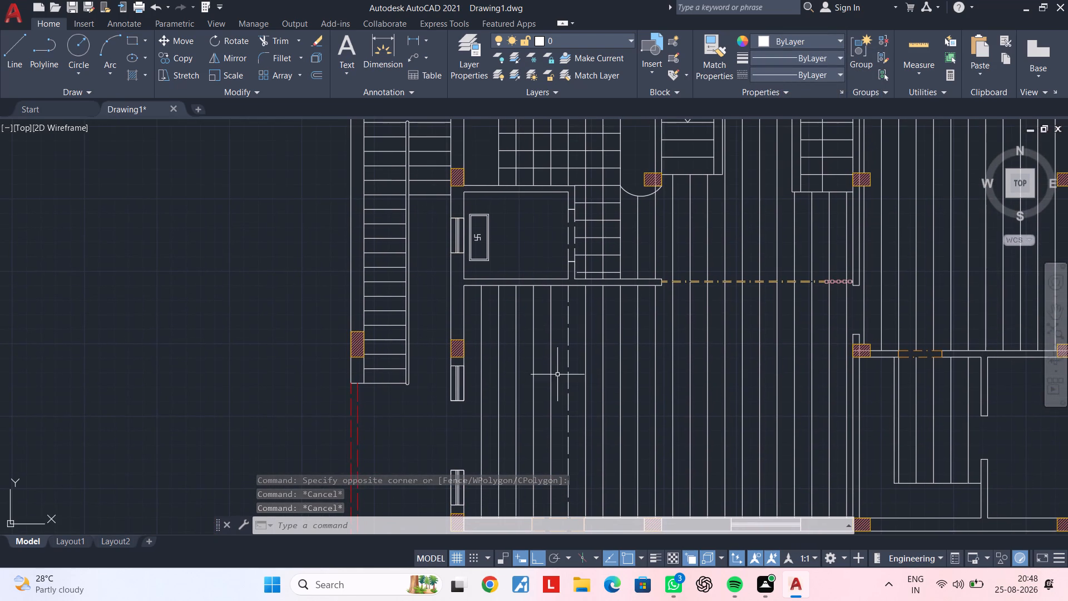
left_click(568, 369)
middle_click_drag(601, 314, 619, 195)
scroll(581, 362, "up", 3)
scroll(615, 349, "down", 3)
middle_click_drag(615, 316, 612, 357)
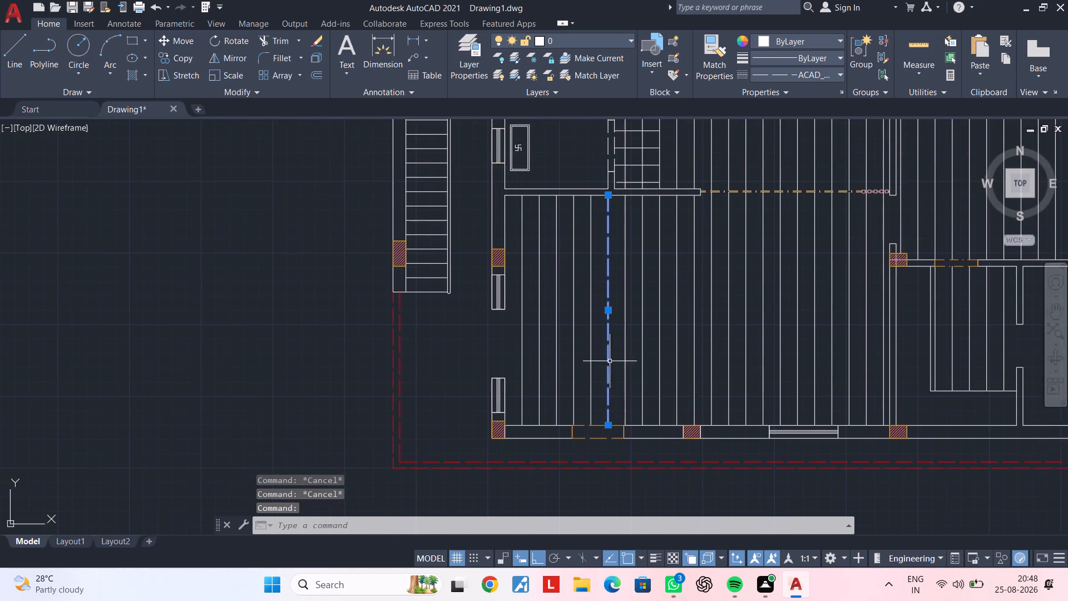
scroll(606, 362, "up", 3)
key("Escape")
key("Escape")
middle_click_drag(625, 343, 634, 300)
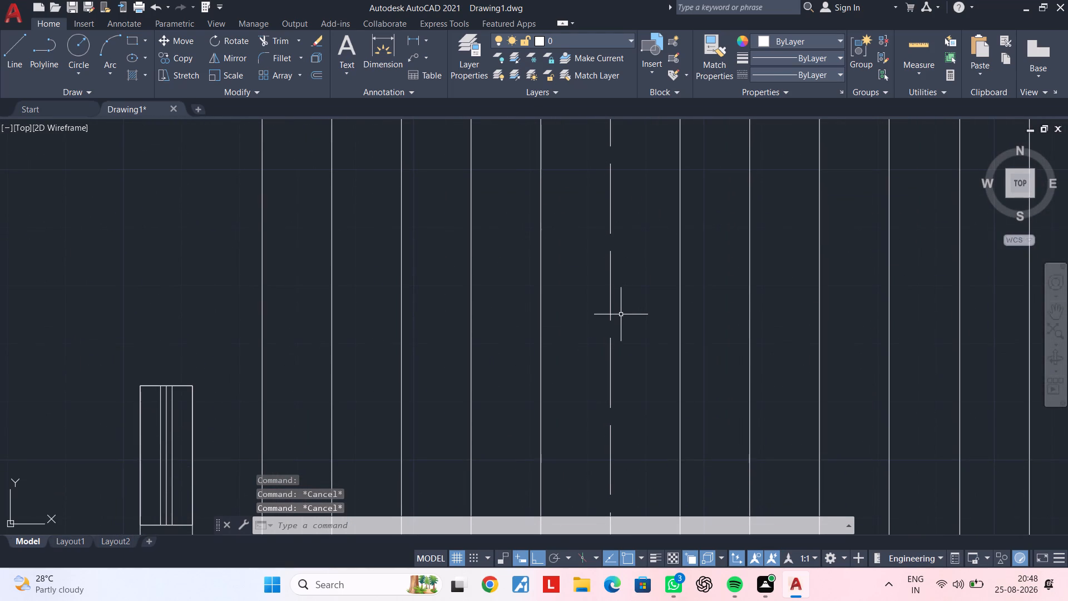
key("m")
key("z")
key("Escape")
key("Escape")
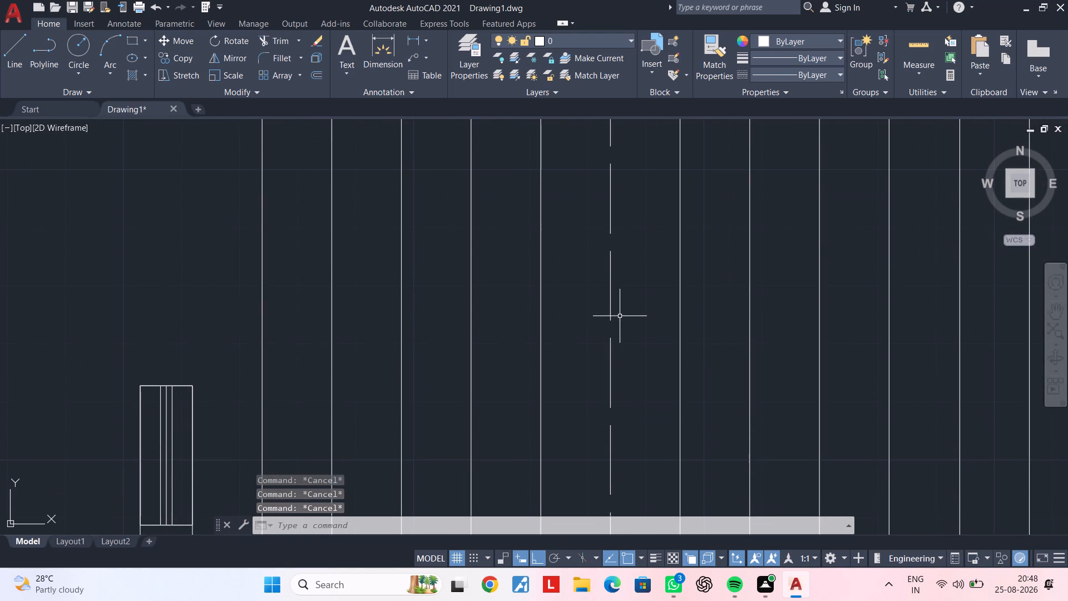
type("ma")
key("space")
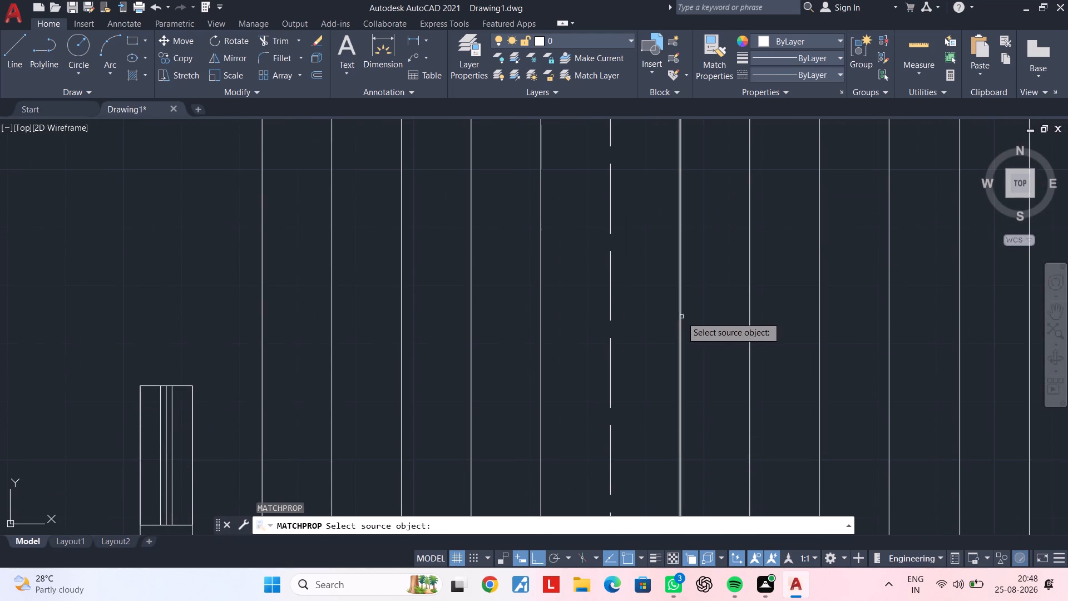
left_click(681, 317)
left_click(611, 323)
key("Escape")
scroll(660, 323, "down", 3)
middle_click_drag(661, 321, 556, 347)
key("Escape")
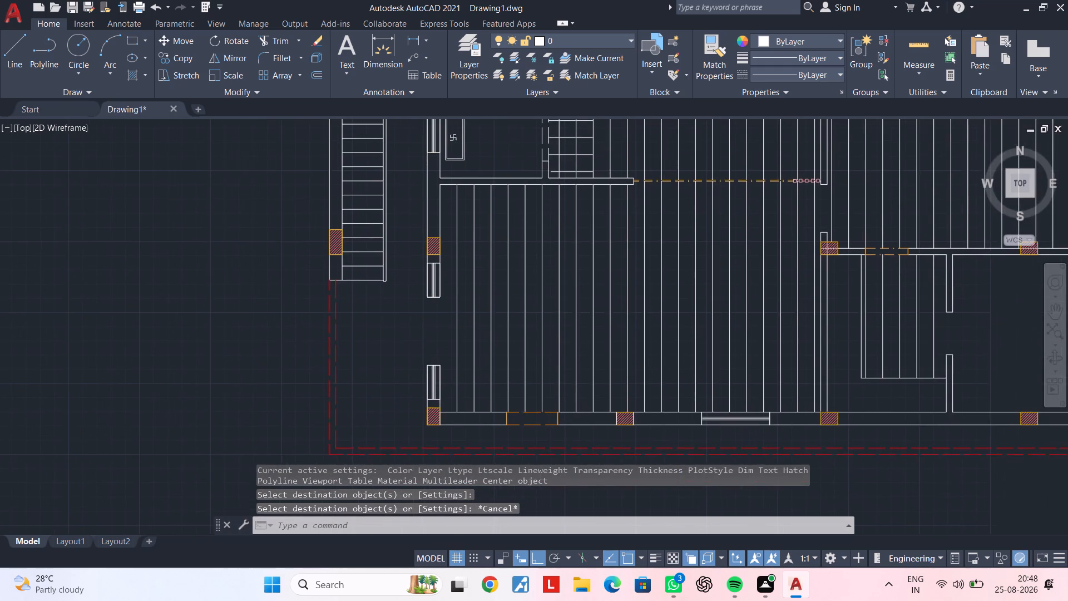
Offset the top edge of the strip between the stair flights downward at 1' spacing to make two horizontal grid lines.
middle_click_drag(571, 311, 527, 411)
key("Escape")
middle_click_drag(564, 322, 518, 377)
middle_click_drag(563, 310, 516, 378)
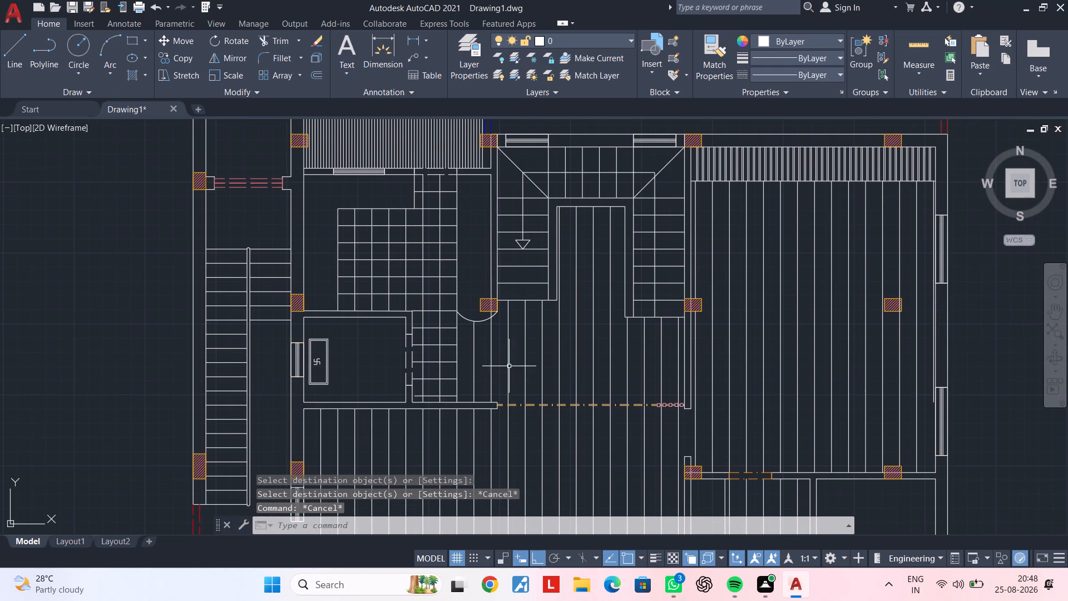
middle_click_drag(565, 364, 482, 364)
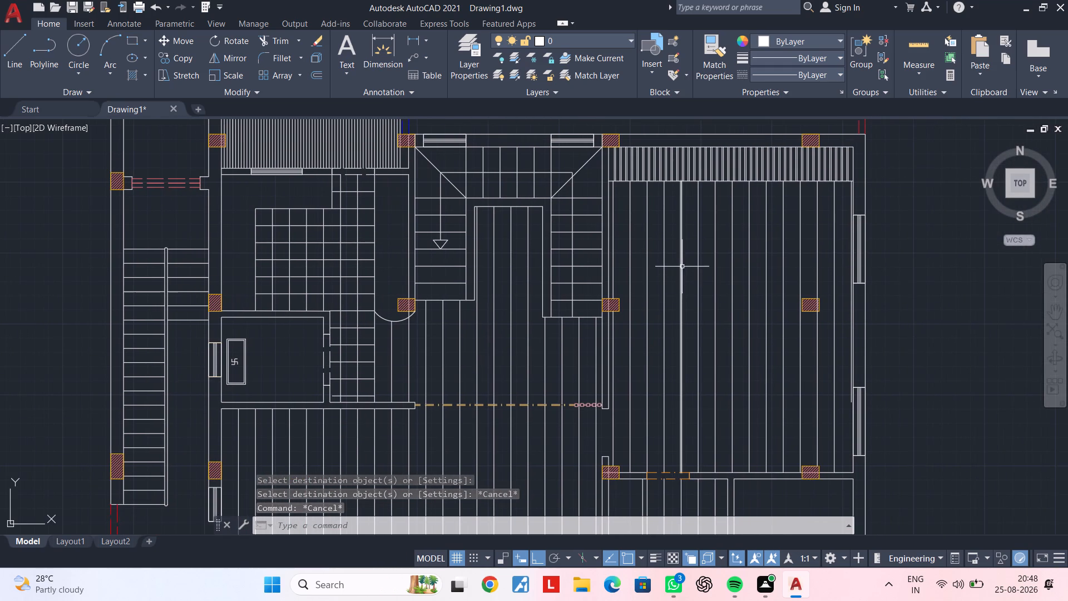
middle_click_drag(656, 284, 577, 309)
middle_click_drag(605, 291, 650, 265)
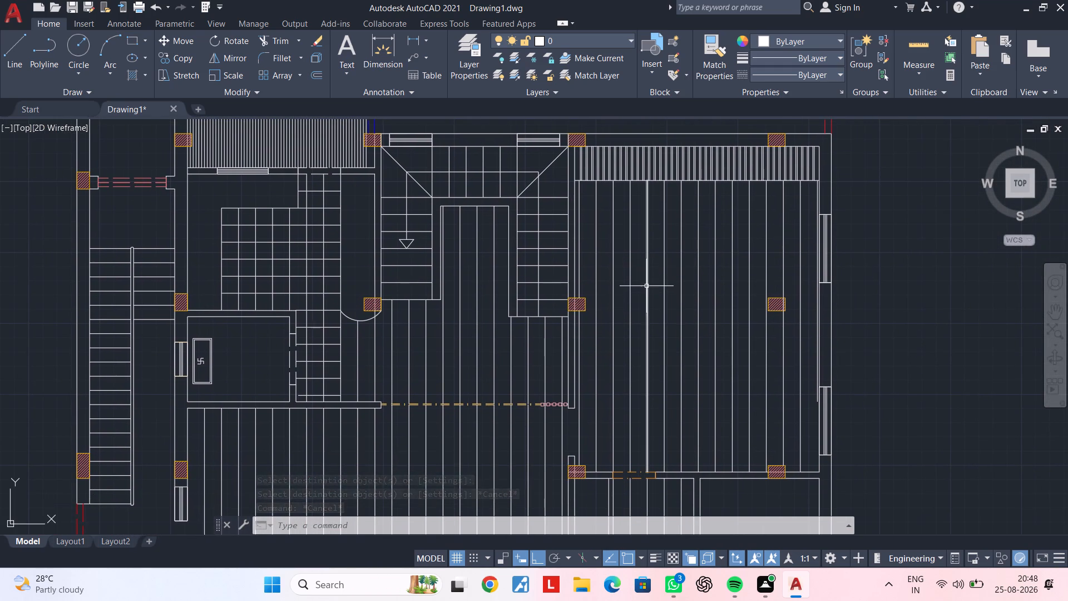
middle_click_drag(656, 258, 662, 307)
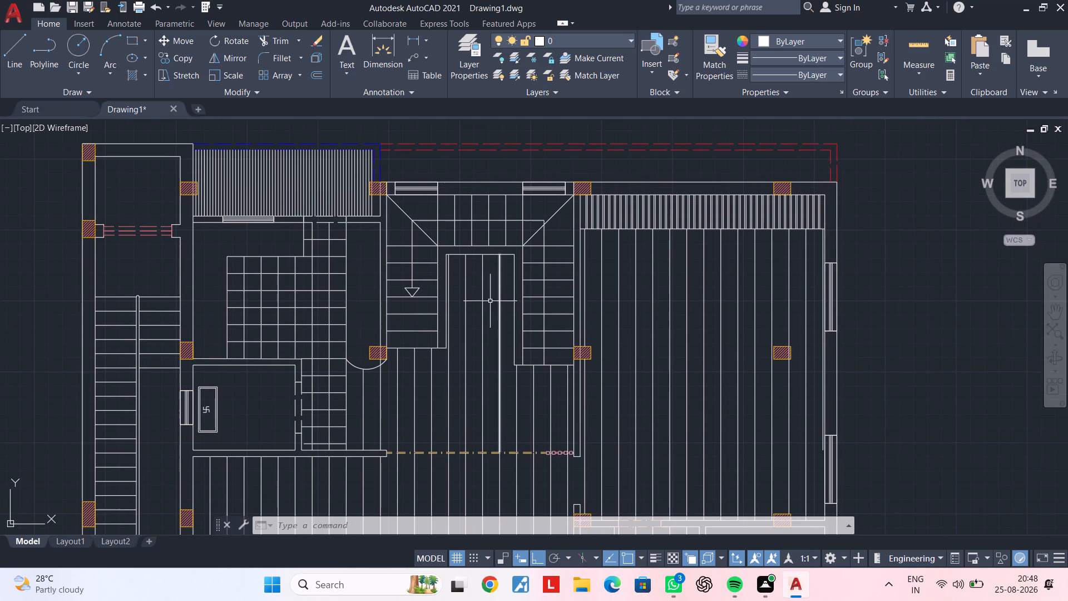
scroll(483, 294, "up", 1)
middle_click_drag(467, 292, 609, 285)
scroll(596, 262, "up", 3)
middle_click_drag(630, 245, 625, 323)
key("Escape")
key("Escape")
key("Escape")
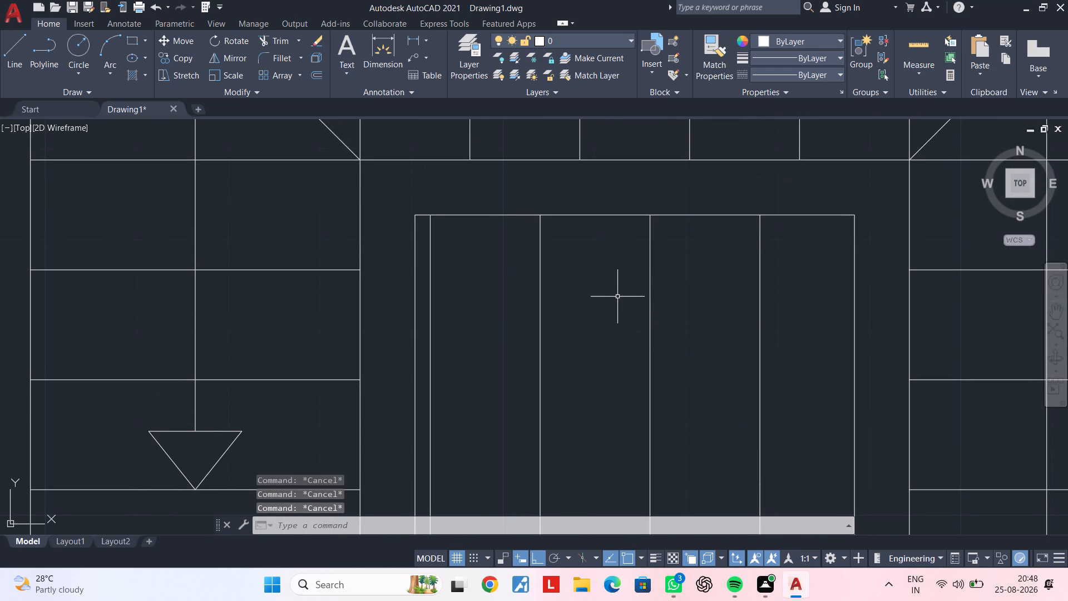
key("Escape")
type("of 1'")
key("Return")
left_click(615, 215)
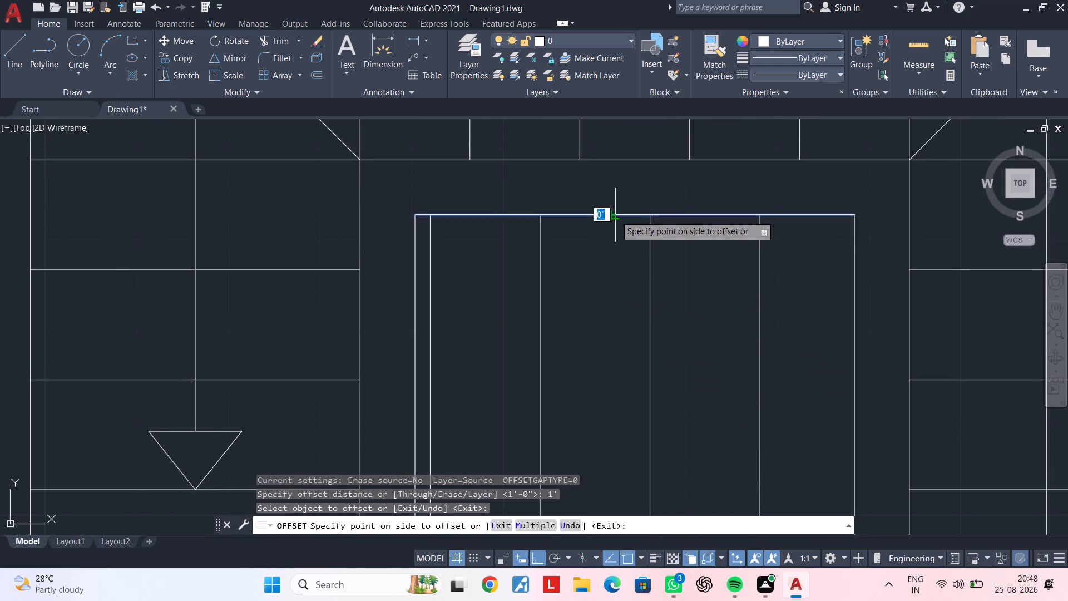
left_click(611, 307)
left_click_drag(606, 324, 604, 338)
left_click(602, 363)
scroll(626, 366, "down", 1)
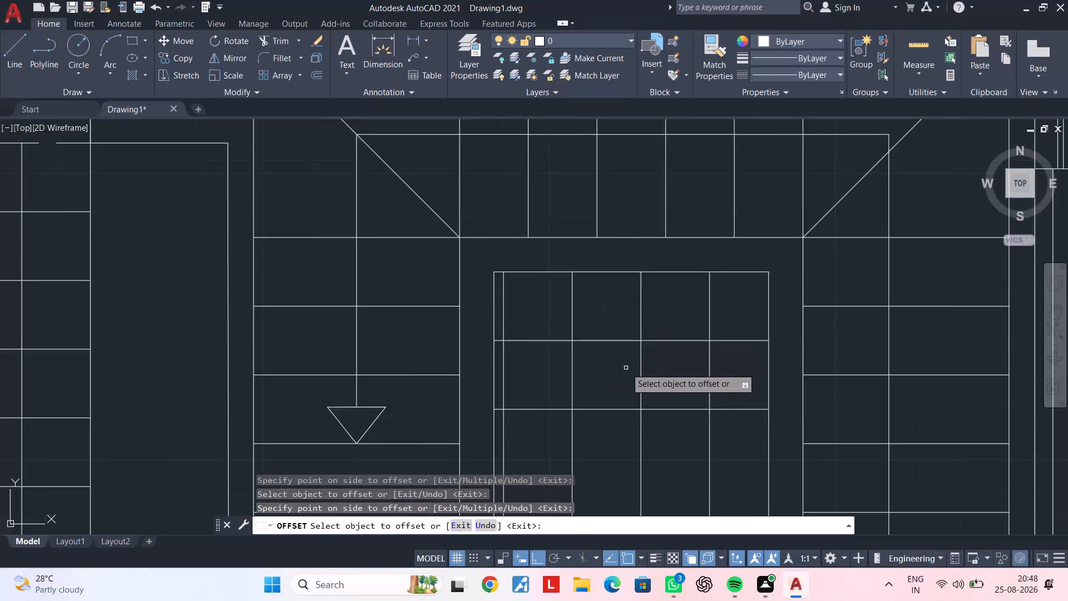
Continue the 1' horizontal offsets down the strip between the stair flights to just past the stairs' lower end.
scroll(626, 368, "down", 1)
middle_click_drag(627, 357, 639, 196)
left_click(631, 231)
left_click(632, 309)
left_click(633, 277)
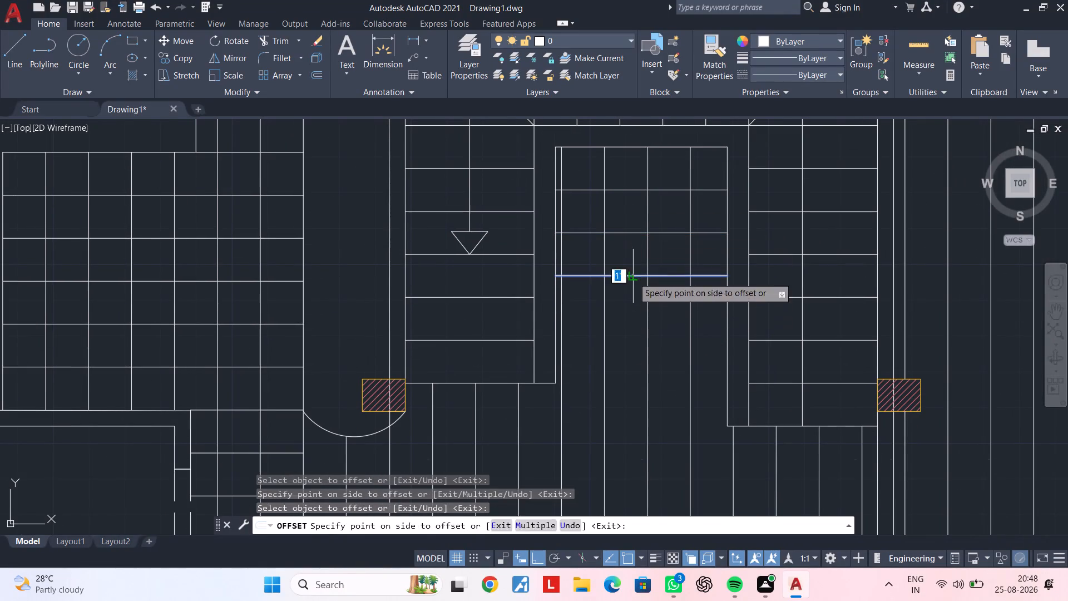
left_click(632, 327)
left_click(632, 315)
left_click_drag(630, 319, 630, 344)
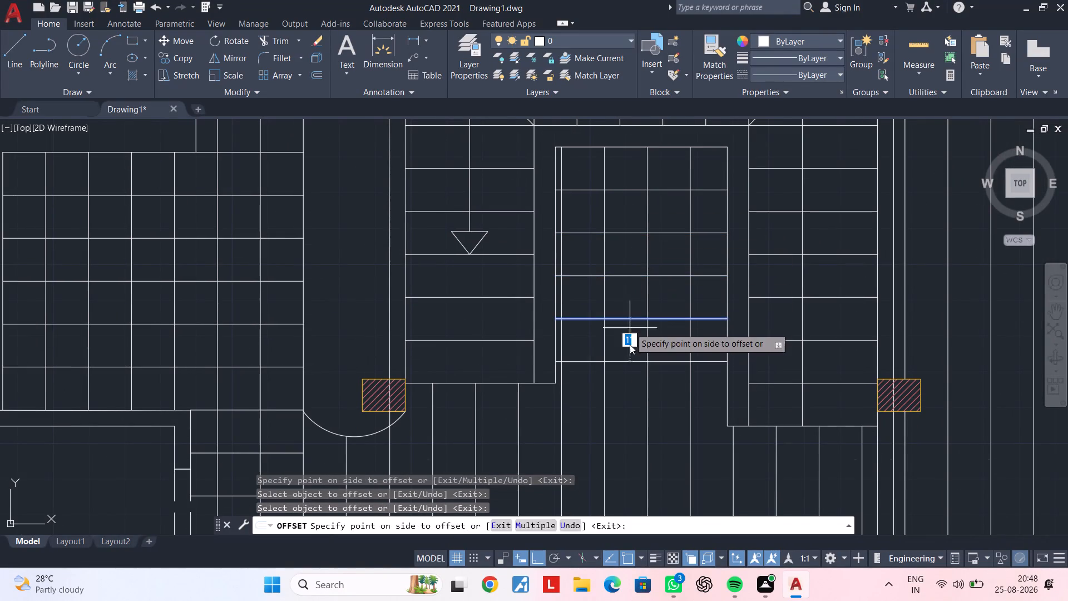
left_click_drag(630, 344, 630, 330)
left_click(634, 368)
middle_click_drag(632, 358, 632, 275)
left_click(631, 278)
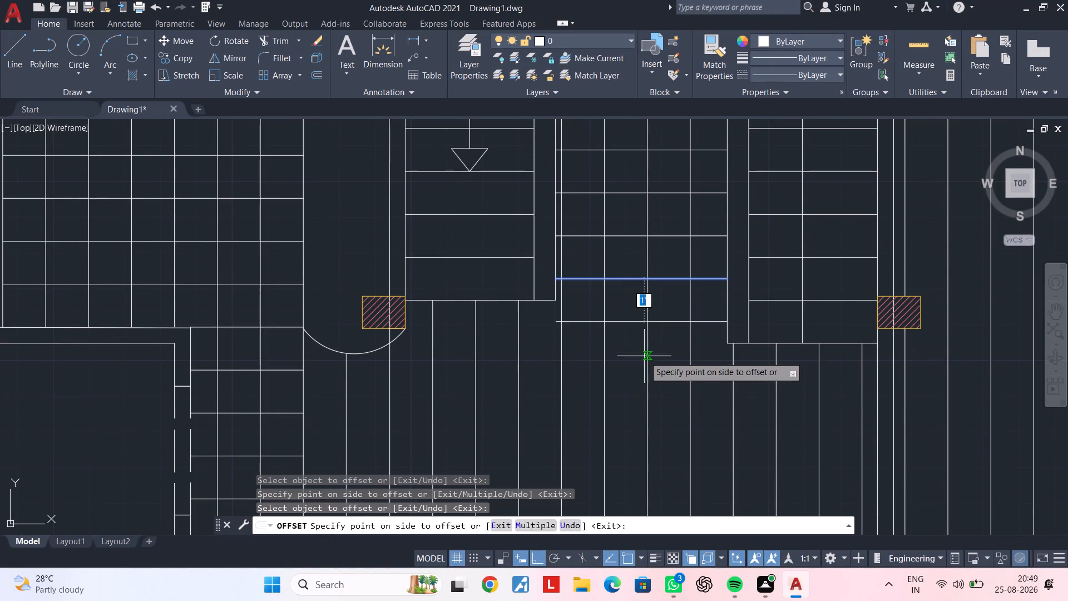
left_click(644, 356)
left_click(639, 322)
left_click(637, 388)
Continue the 1' horizontal offsets from below the stairs to just above the orange dash-dot line of the wide opening.
middle_click_drag(636, 386, 610, 299)
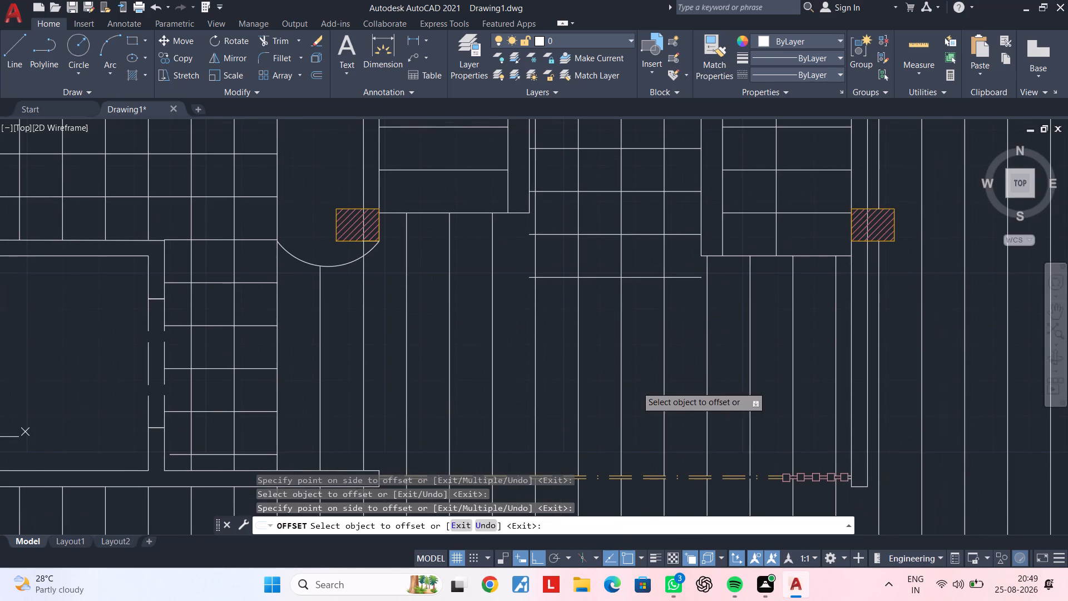
left_click(610, 277)
left_click(601, 333)
left_click(602, 321)
left_click(612, 365)
left_click(611, 359)
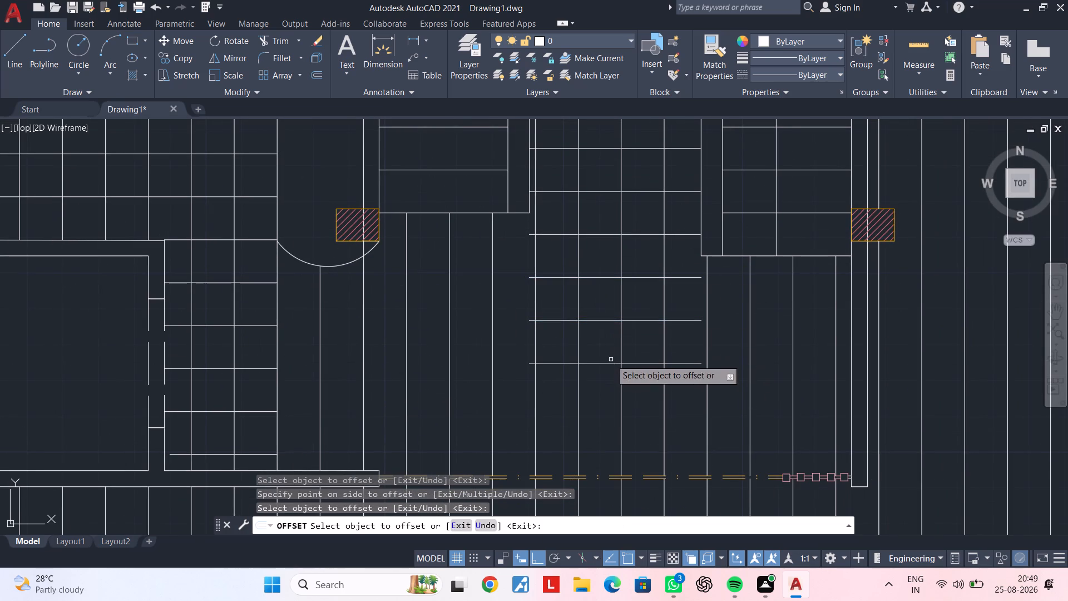
left_click(606, 364)
left_click(611, 416)
middle_click_drag(610, 398, 595, 263)
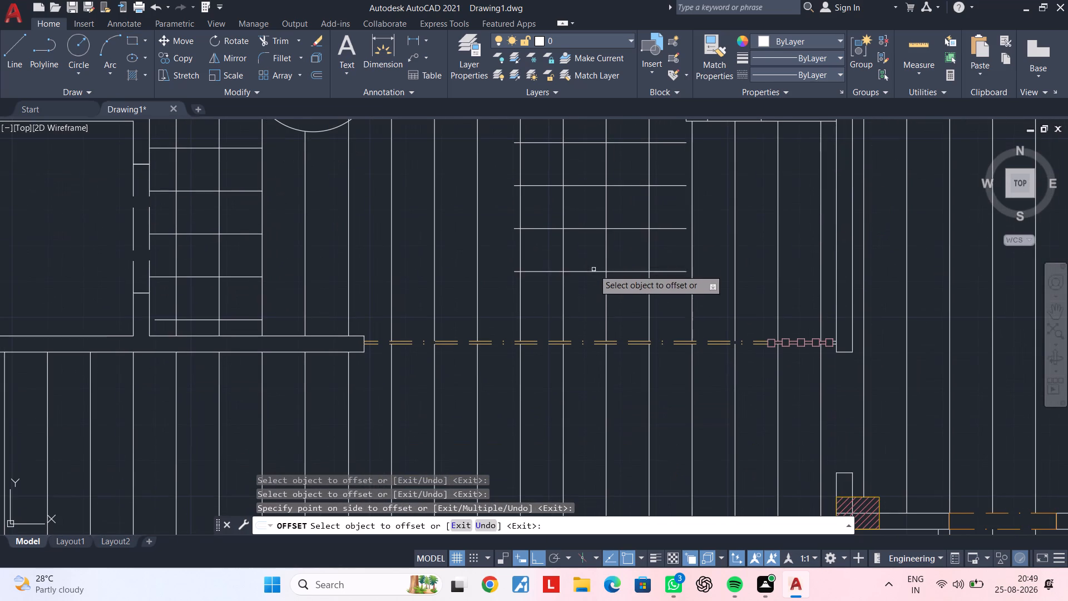
left_click(592, 270)
left_click(582, 329)
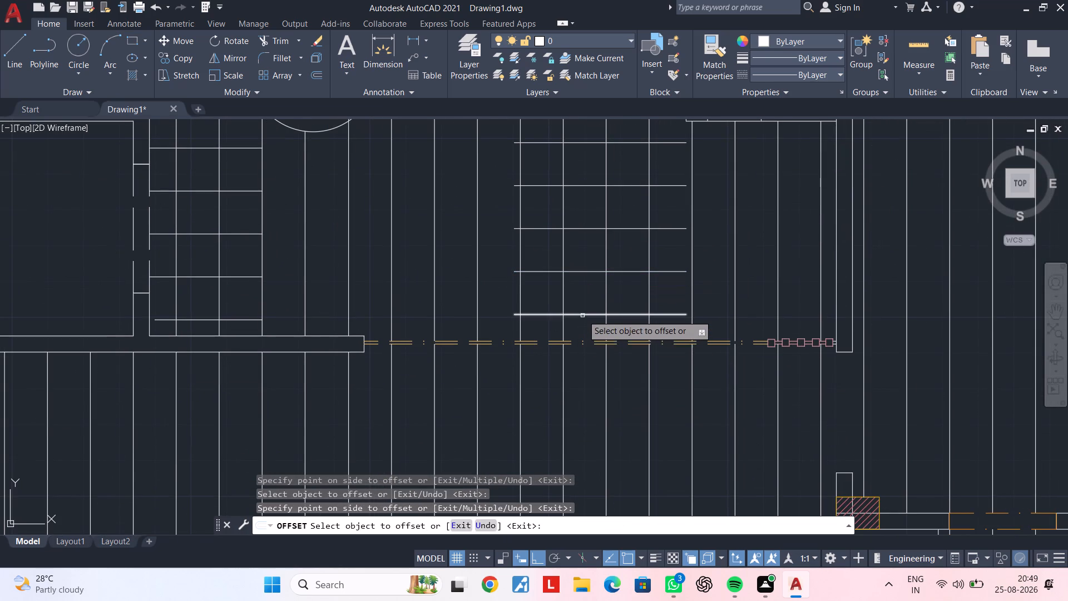
Continue the 1' horizontal offsets across the wide opening into the hall, down to the base of the right wall's upper column.
left_click(582, 315)
left_click(582, 370)
left_click(590, 356)
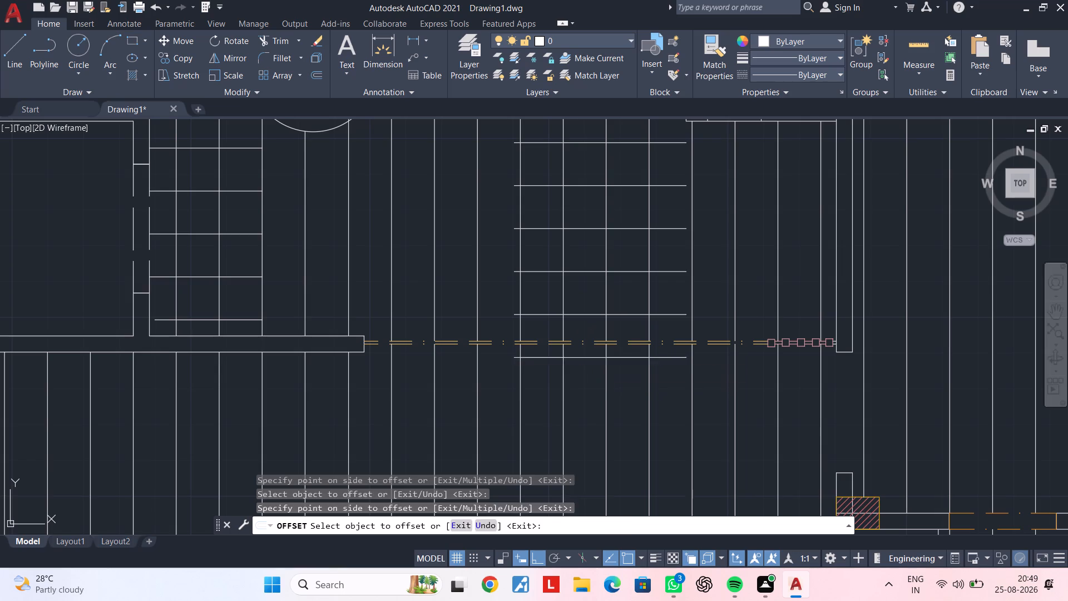
left_click(596, 433)
middle_click_drag(592, 395, 602, 265)
left_click(602, 272)
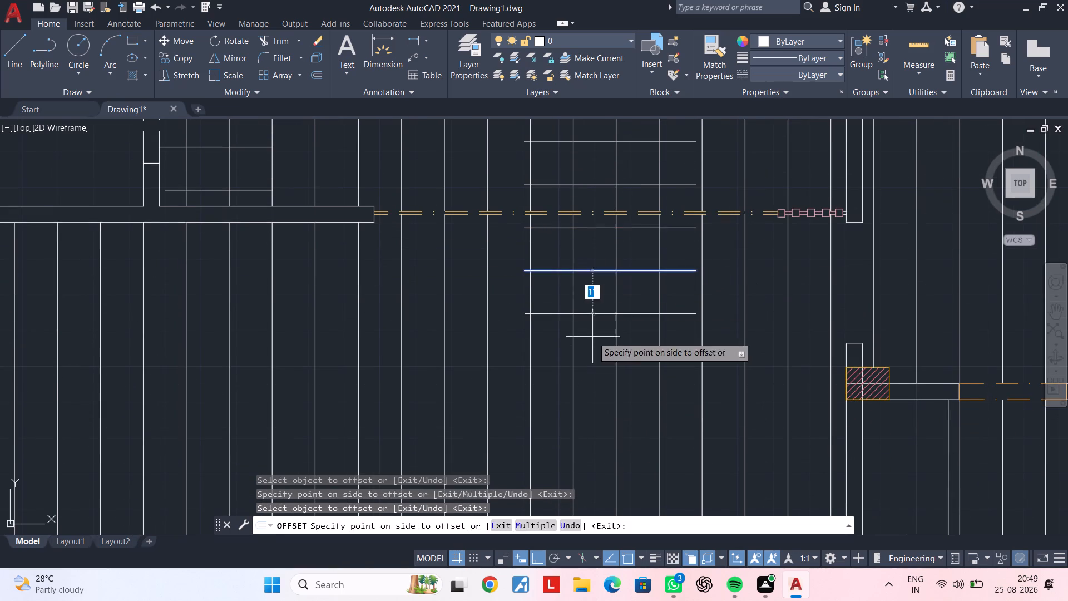
left_click(592, 337)
left_click(596, 314)
left_click(594, 342)
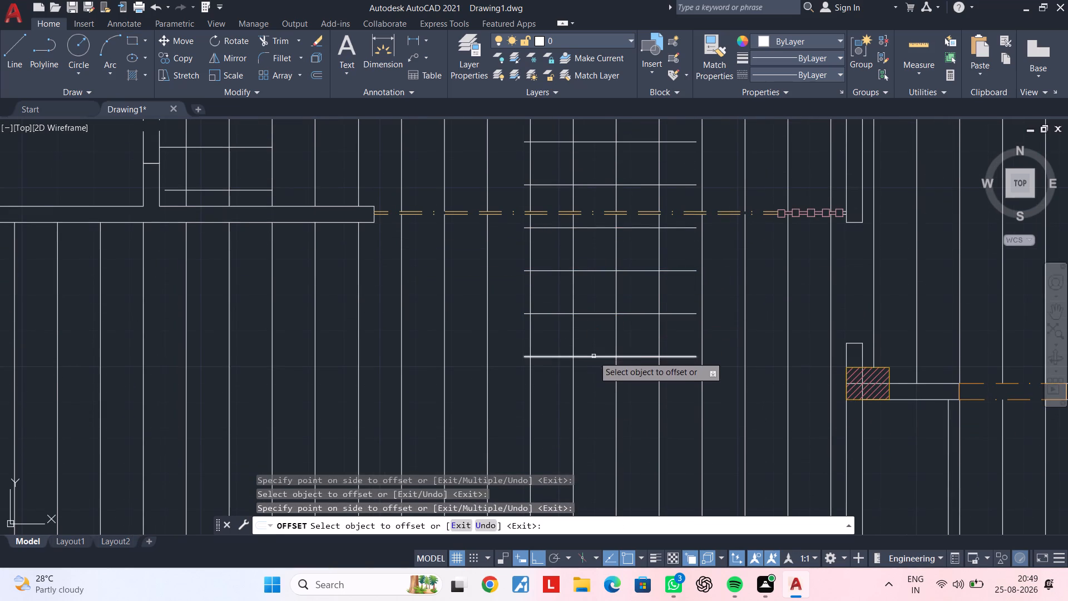
left_click(594, 356)
left_click(599, 425)
Add three more horizontal grid lines at 1' offsets down the middle of the hall.
scroll(619, 396, "down", 2)
middle_click_drag(627, 371, 629, 270)
scroll(617, 294, "up", 2)
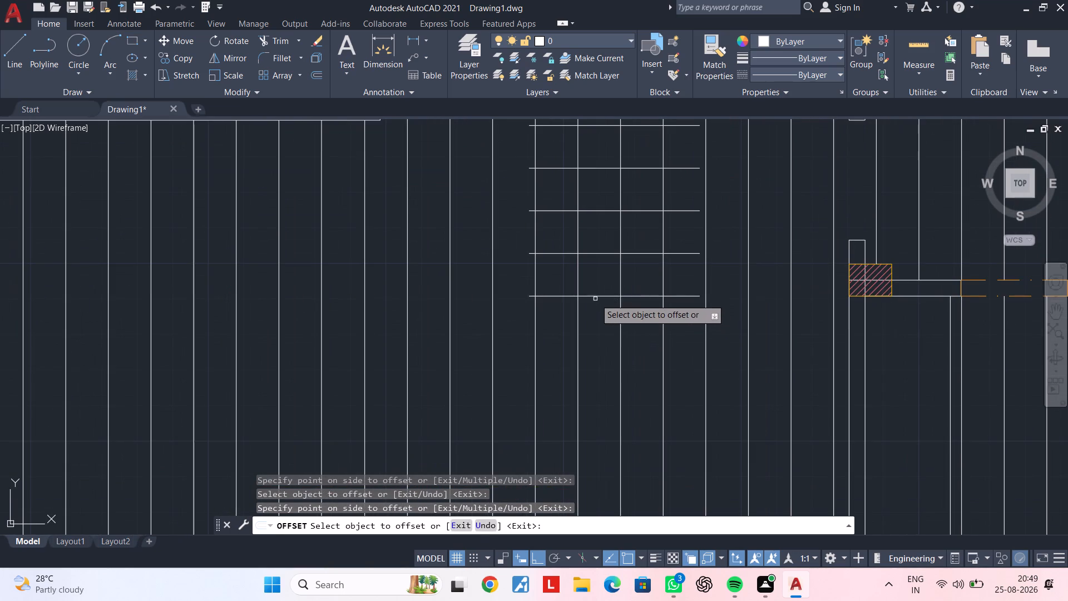
left_click(597, 293)
left_click(602, 333)
left_click(606, 296)
left_click(607, 339)
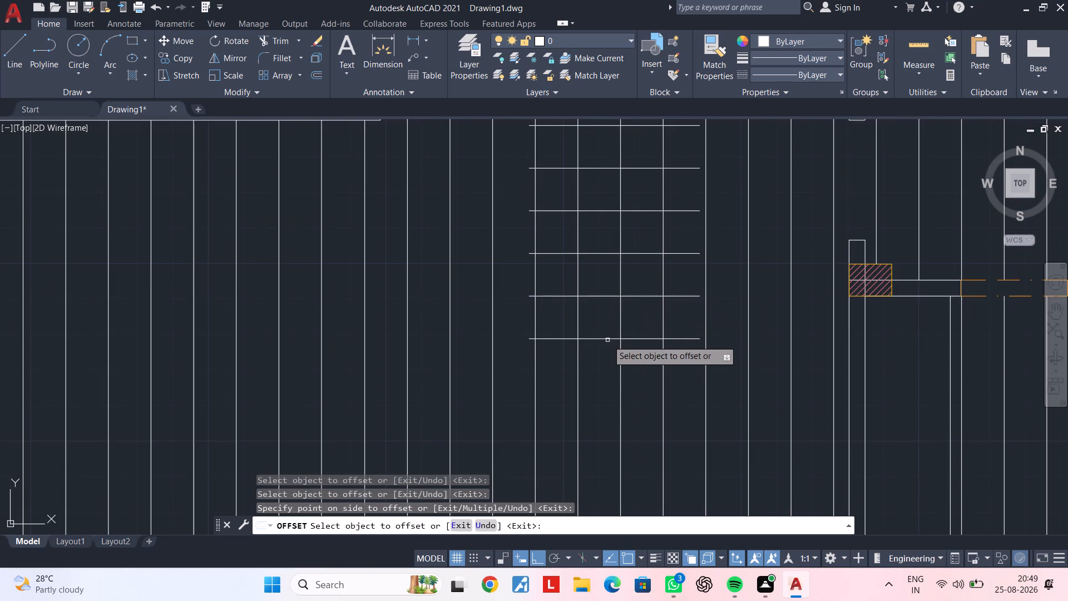
left_click(605, 340)
left_click(612, 412)
scroll(618, 362, "down", 1)
middle_click_drag(626, 341, 638, 237)
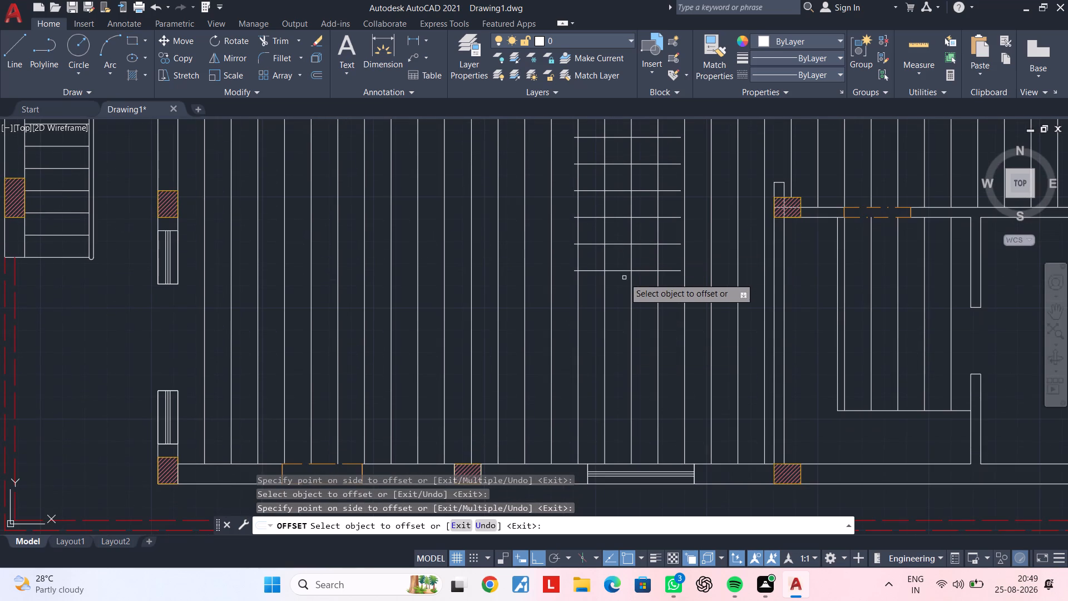
left_click(623, 273)
left_click(623, 272)
left_click(617, 312)
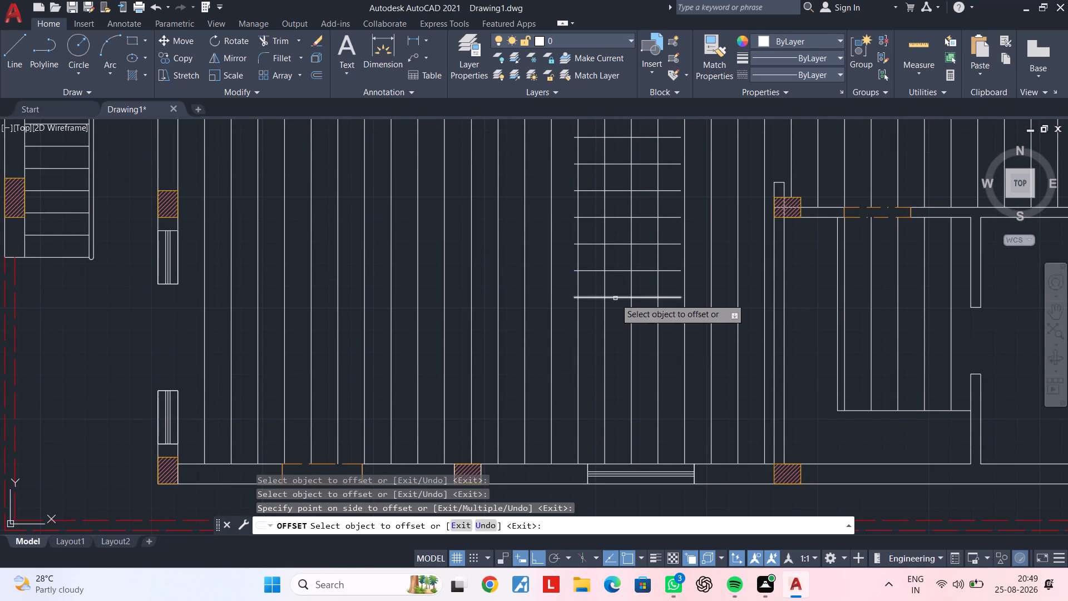
Add four more horizontal grid lines at 1' offsets down the lower half of the hall.
left_click(615, 298)
left_click(617, 327)
left_click(620, 324)
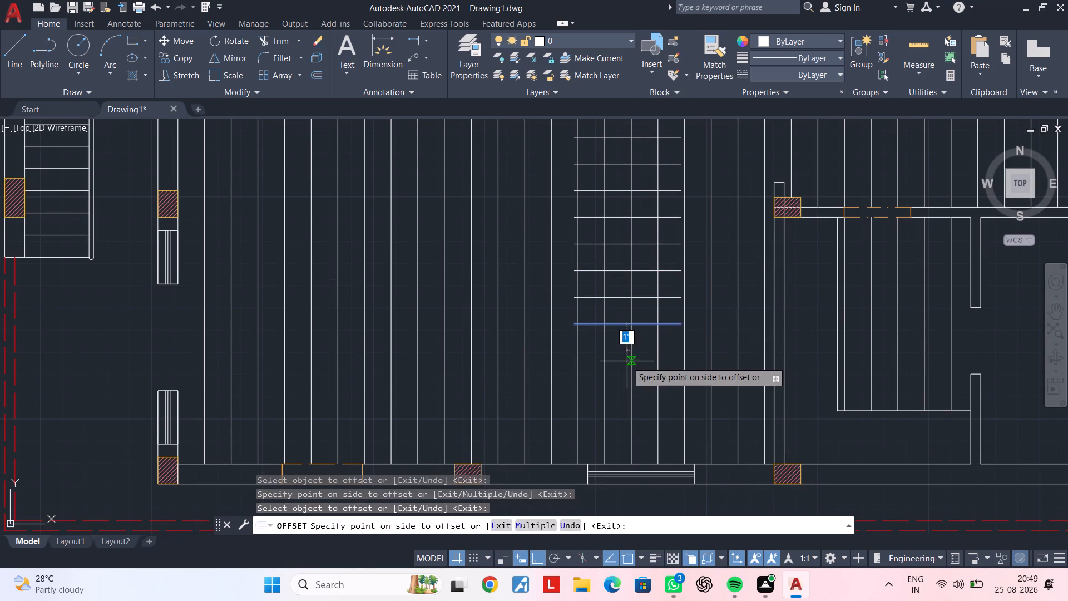
left_click(627, 364)
left_click(620, 349)
left_click(629, 382)
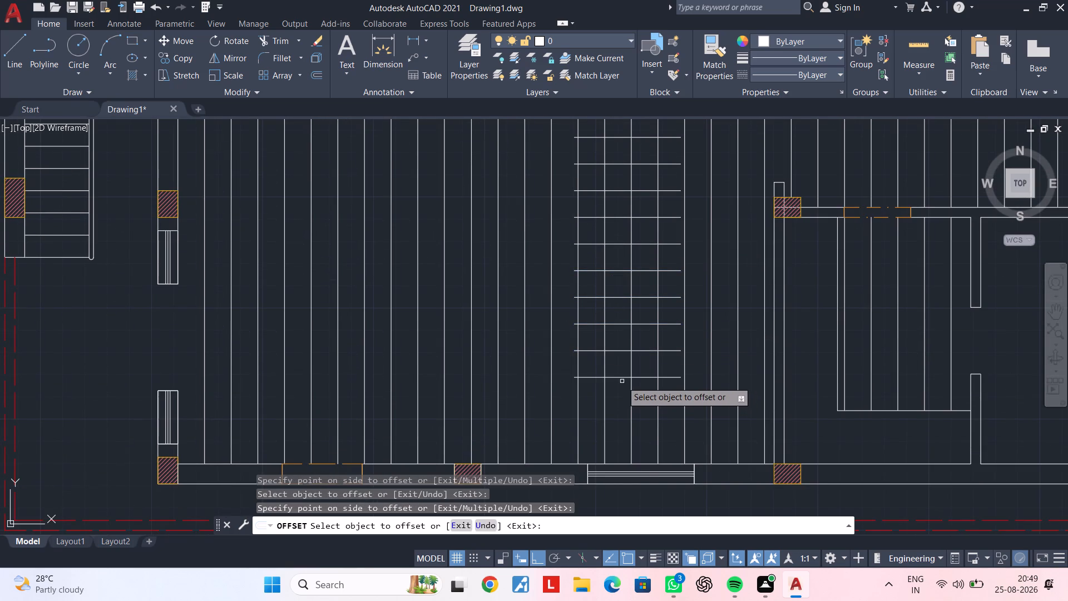
left_click(621, 378)
left_click(616, 413)
Finish the 1' horizontal offsets with two lines down to just above the hall's bottom wall and window, then end Offset.
middle_click_drag(634, 336, 636, 268)
scroll(613, 333, "up", 2)
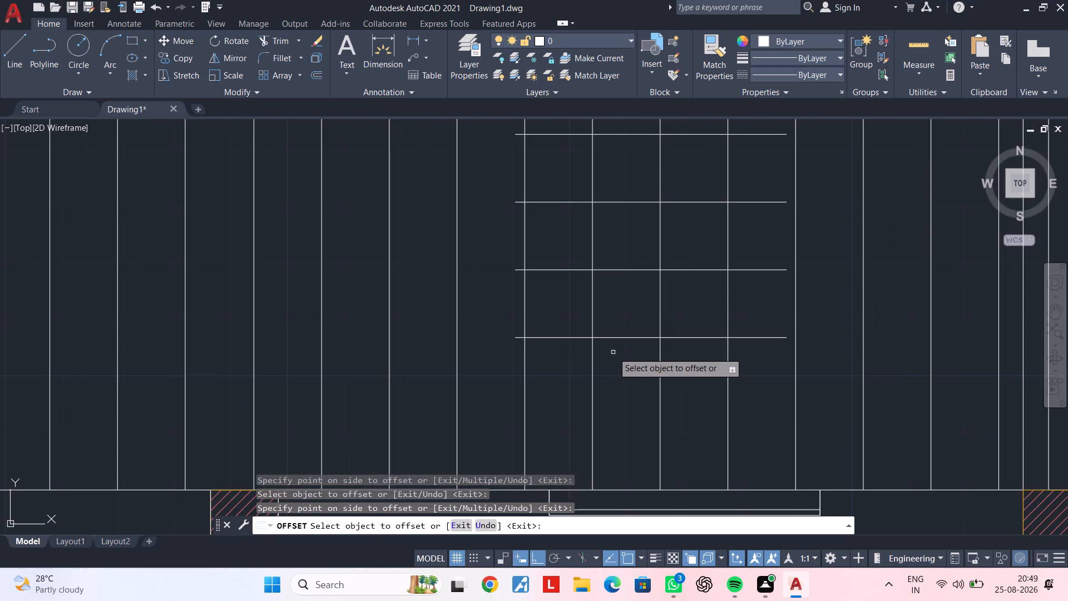
left_click(626, 338)
left_click(631, 421)
scroll(645, 373, "down", 2)
middle_click_drag(654, 339, 657, 286)
scroll(655, 328, "up", 2)
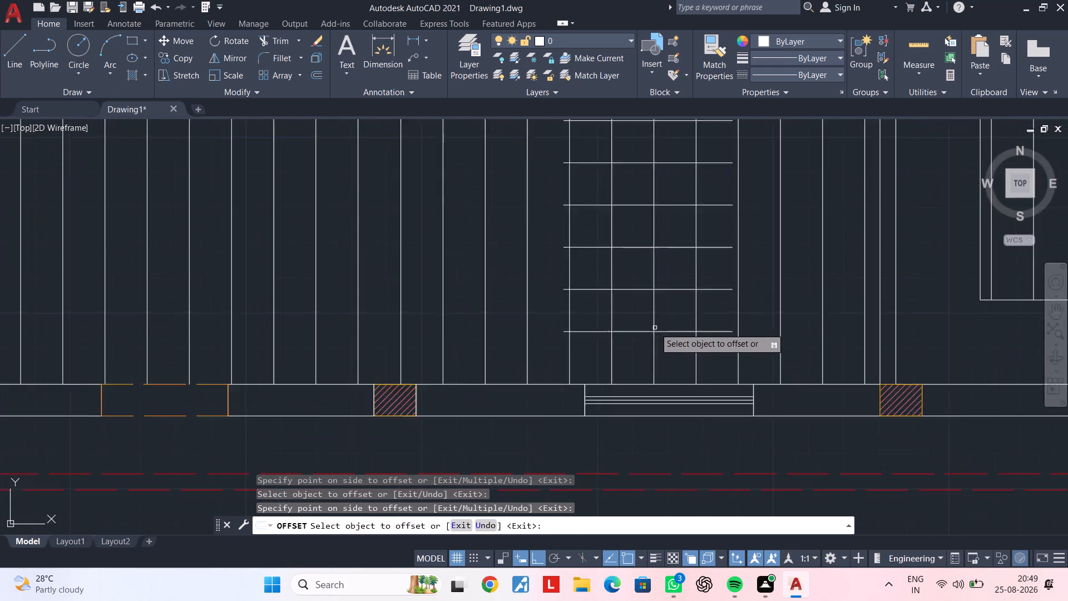
left_click(626, 335)
left_click(627, 403)
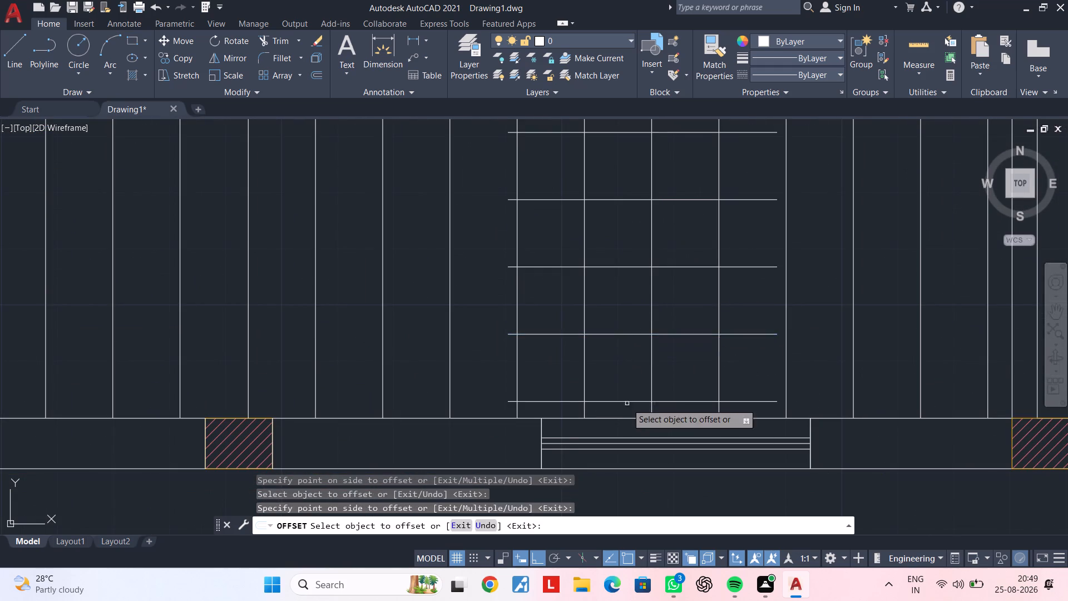
key("Escape")
scroll(630, 367, "down", 2)
middle_click_drag(633, 359, 577, 349)
key("Escape")
key("Escape")
key("Escape")
middle_click_drag(569, 342, 585, 339)
key("Escape")
key("Escape")
key("Escape")
key("Escape")
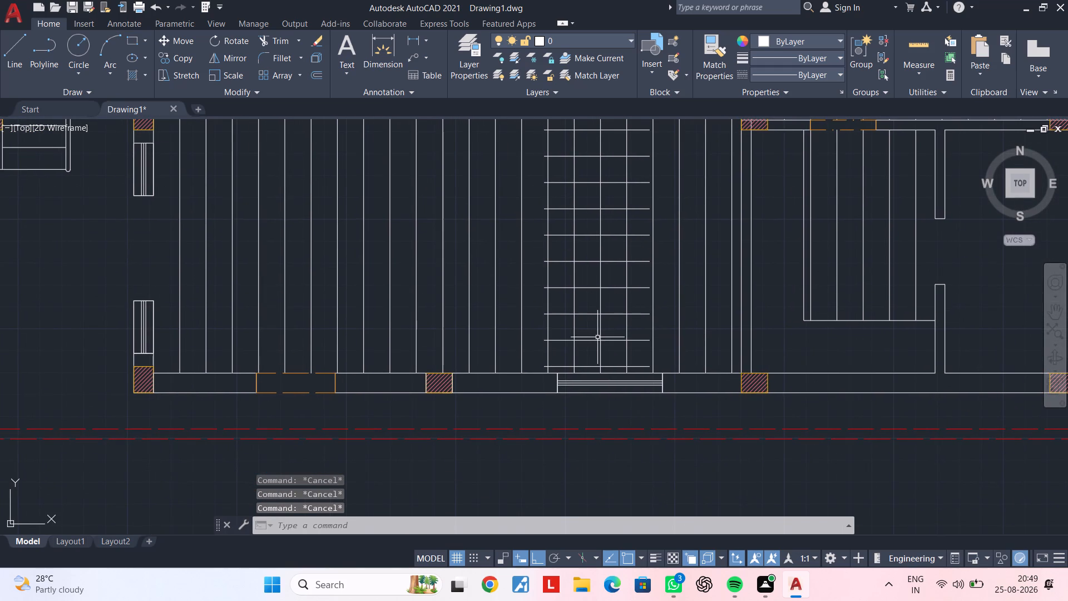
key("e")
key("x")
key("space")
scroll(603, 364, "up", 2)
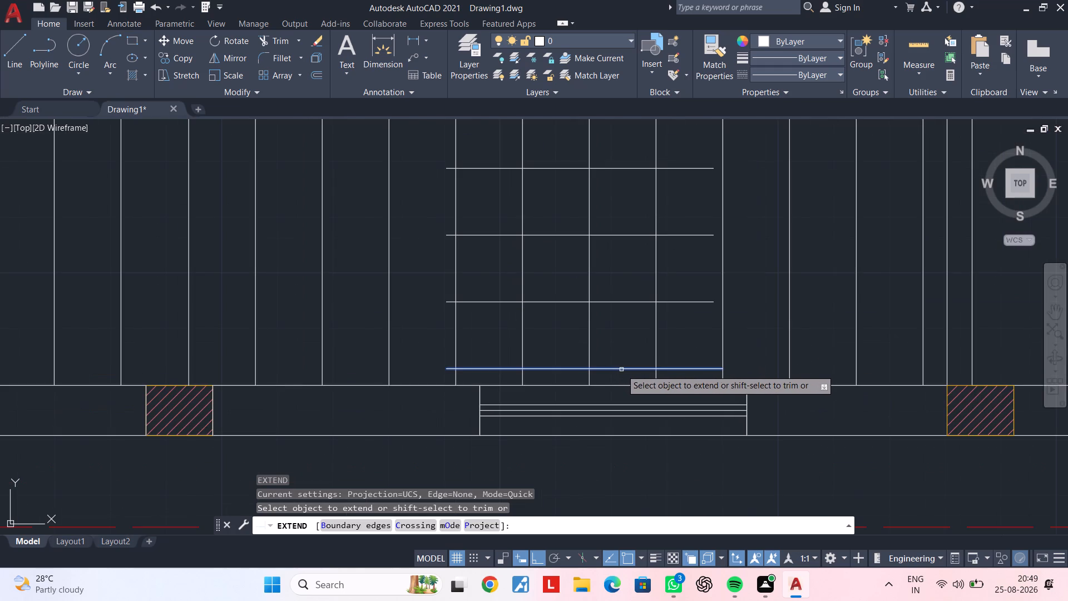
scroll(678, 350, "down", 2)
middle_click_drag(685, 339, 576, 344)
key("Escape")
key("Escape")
Extend the hall's lowest horizontal grid line right to the last vertical grid line beside the right wall, using that line as boundary.
middle_click_drag(632, 290, 590, 421)
scroll(606, 382, "down", 1)
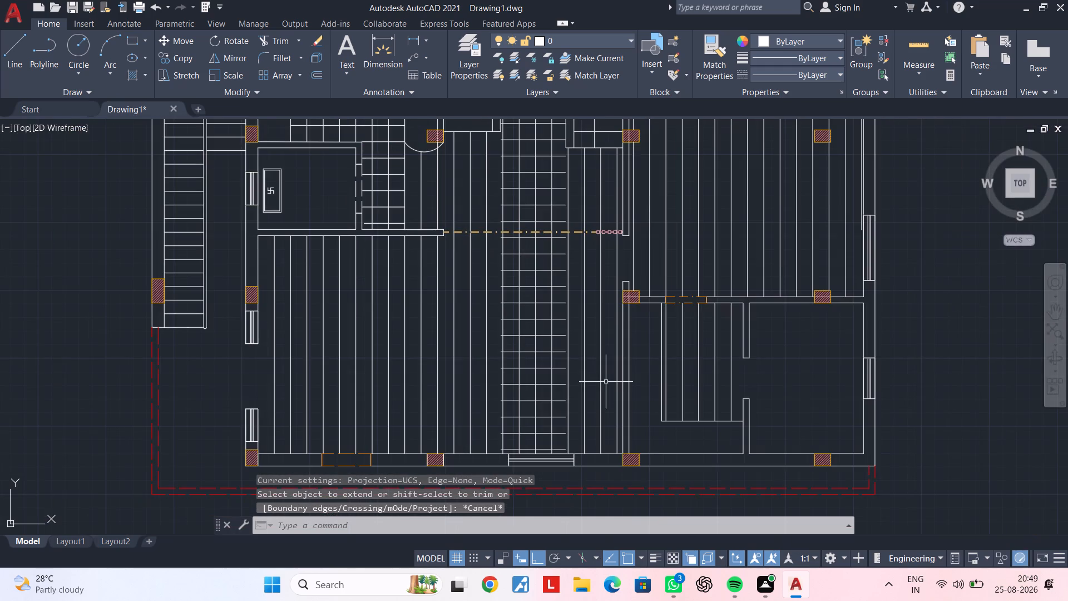
scroll(617, 267, "up", 2)
left_click(609, 270)
scroll(576, 334, "down", 2)
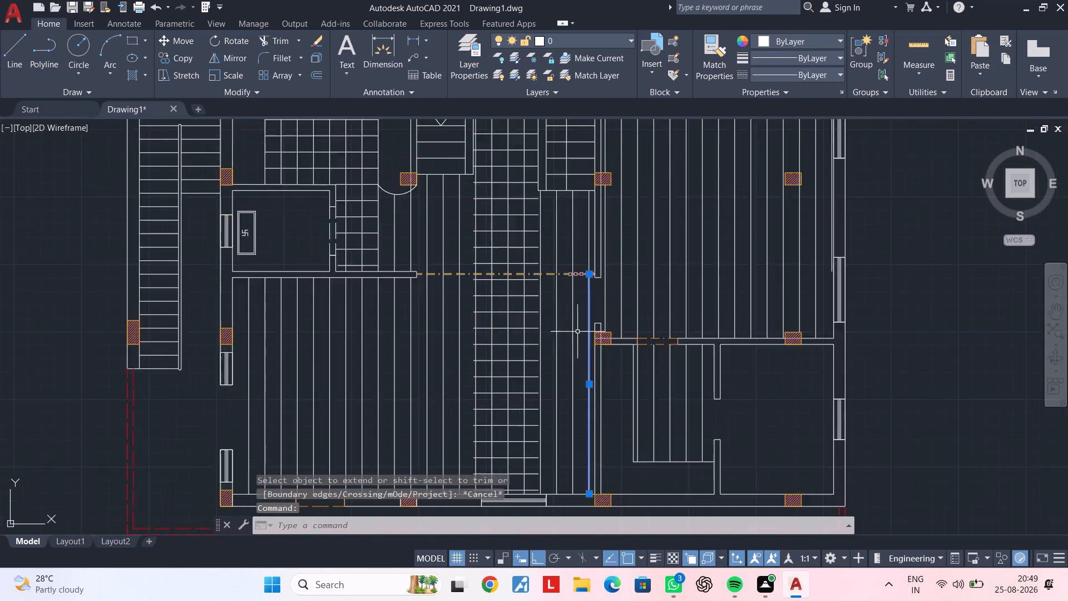
middle_click_drag(591, 317, 668, 233)
middle_click_drag(590, 361, 606, 307)
scroll(606, 332, "up", 3)
middle_click_drag(582, 352, 609, 276)
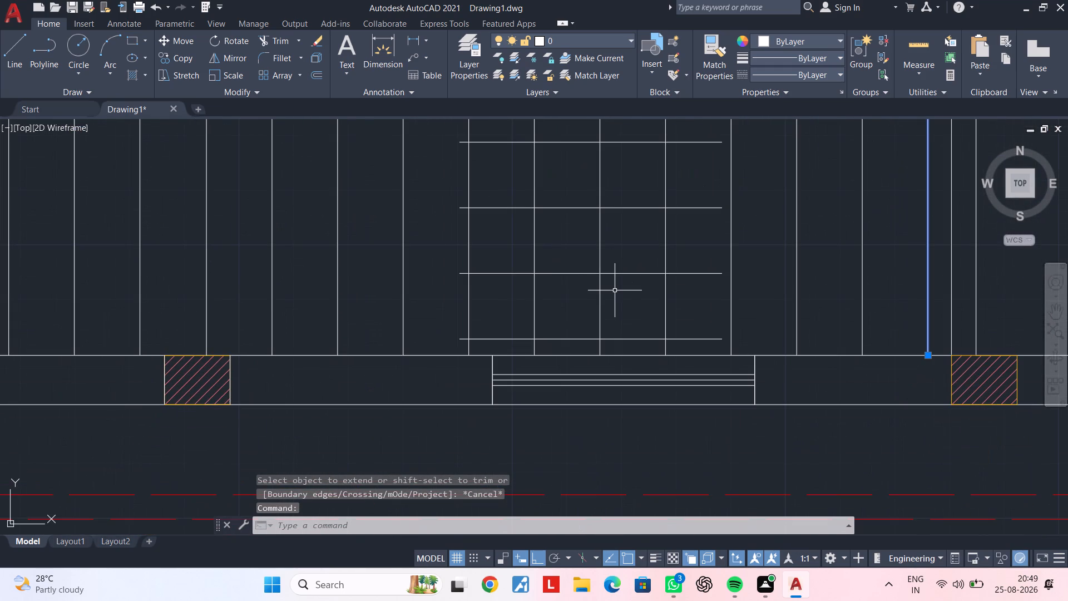
key("e")
key("x")
key("space")
left_click(625, 338)
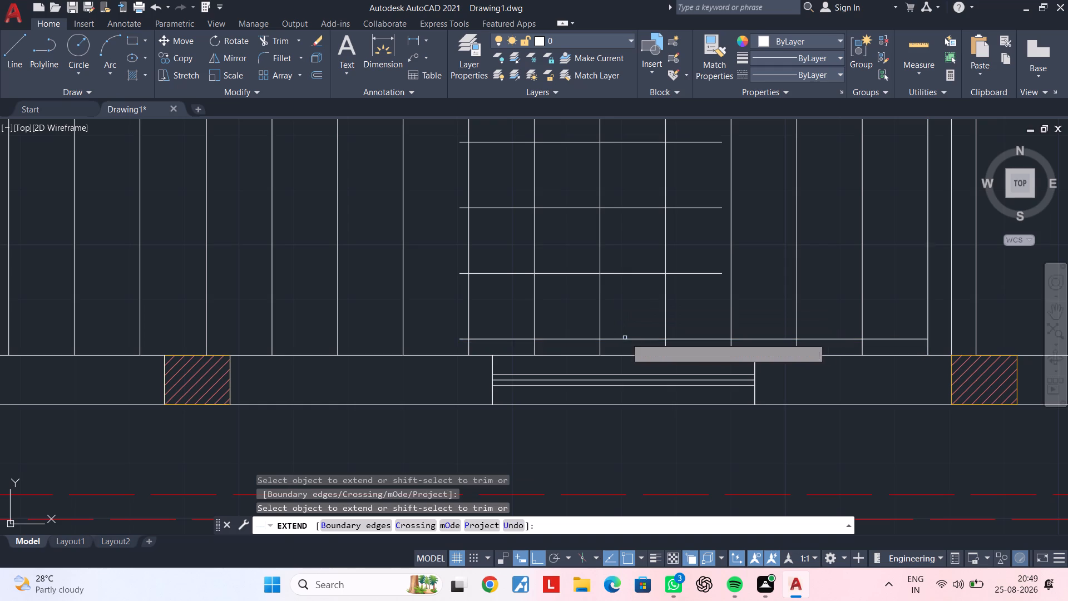
Extend the hall's remaining horizontal grid lines, up to the wide opening, to the same vertical boundary line using a fence selection.
left_click(628, 308)
middle_click_drag(635, 186, 618, 388)
scroll(602, 200, "down", 1)
middle_click_drag(602, 213, 575, 377)
middle_click_drag(582, 283, 557, 413)
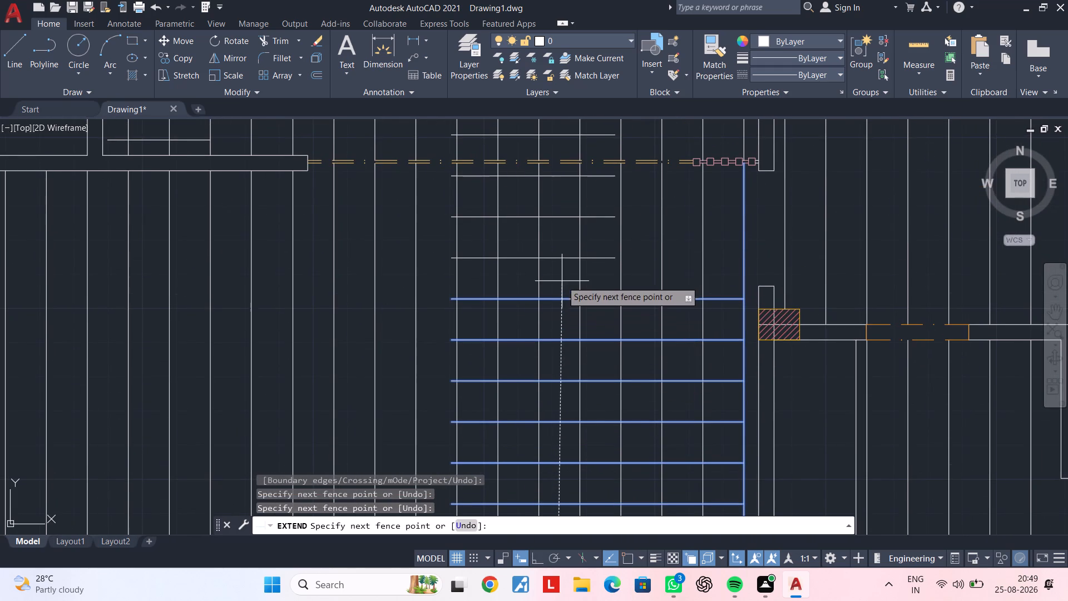
middle_click_drag(561, 222, 552, 289)
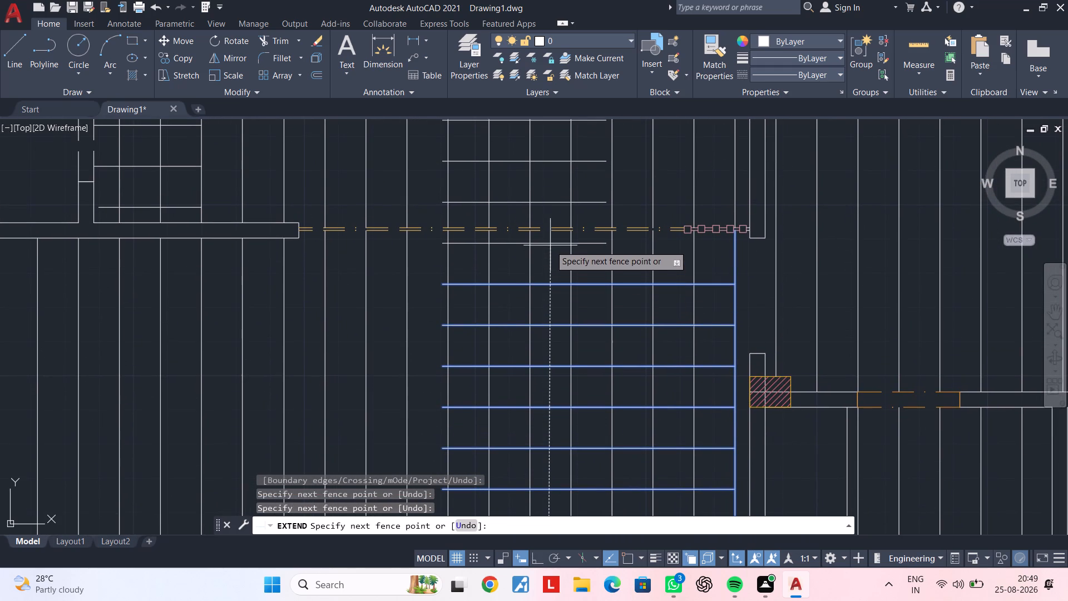
left_click(550, 242)
middle_click_drag(554, 287, 538, 396)
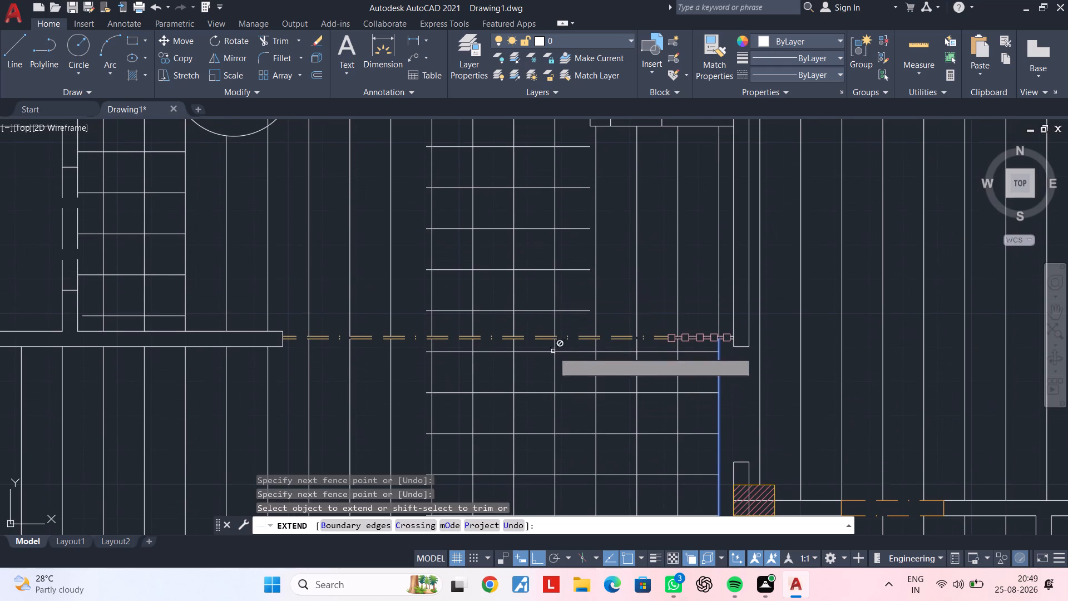
Extend the five horizontal grid lines just above the wide opening right to the last vertical grid line, using a fence selection.
key("Escape")
key("Escape")
middle_click_drag(573, 317, 522, 376)
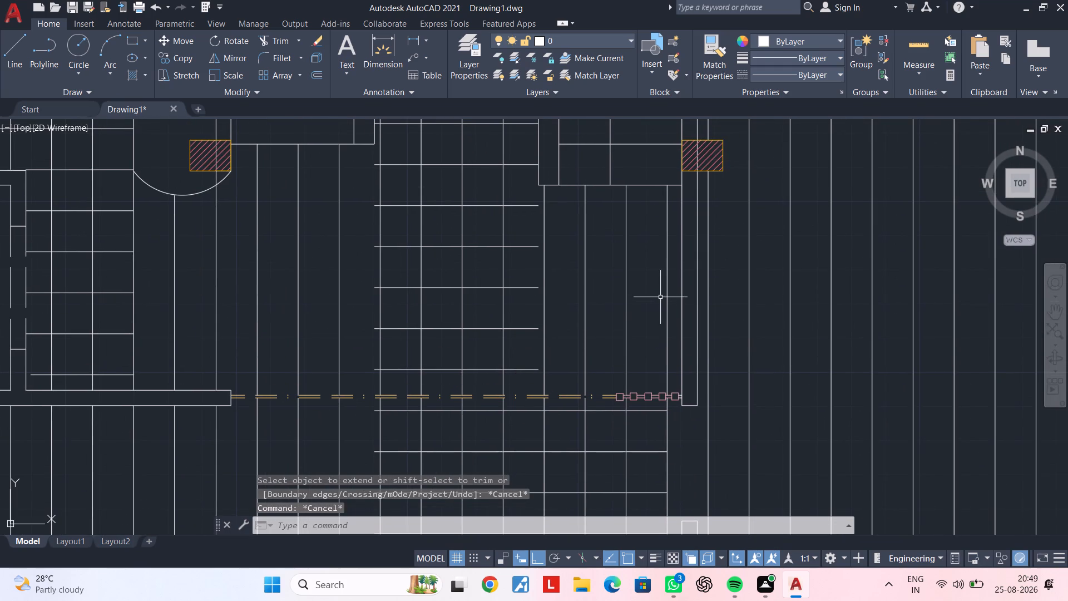
left_click(666, 294)
type("ex")
key("space")
left_click(520, 377)
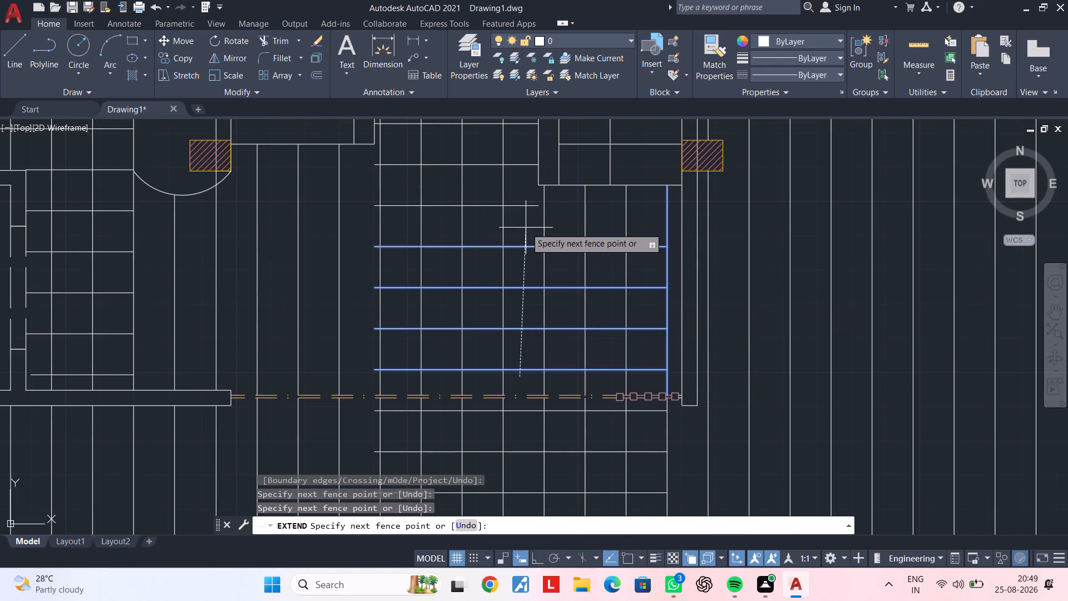
left_click(525, 201)
middle_click_drag(525, 240, 628, 244)
key("Escape")
key("Escape")
middle_click_drag(561, 257, 639, 254)
key("Escape")
key("Escape")
Extend six horizontal grid lines above the opening left to the vertical line edging the small passage grid, using a fence selection.
left_click(315, 282)
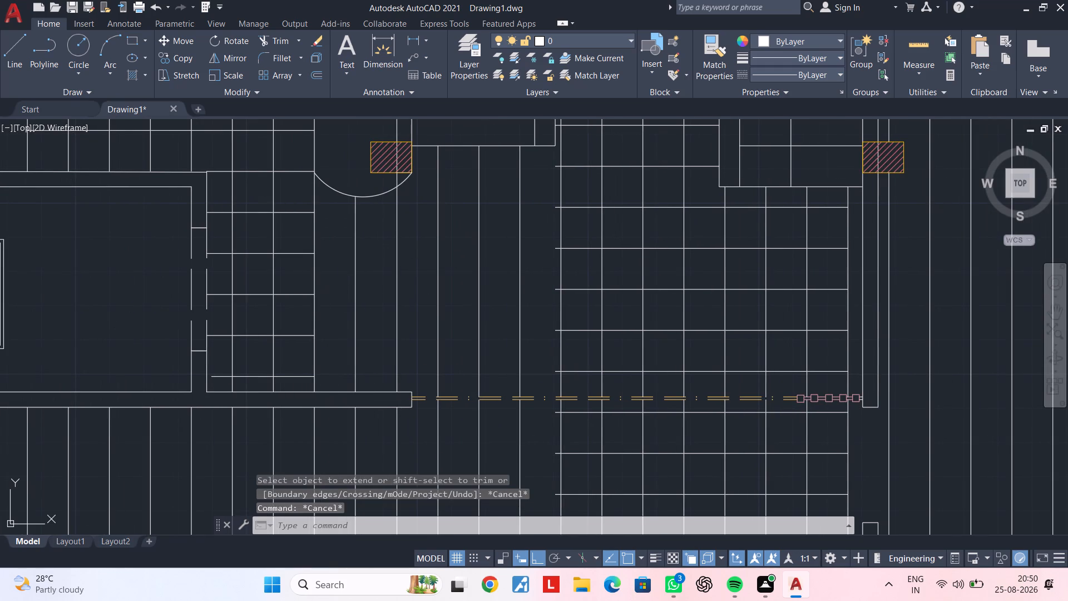
key("e")
key("x")
key("space")
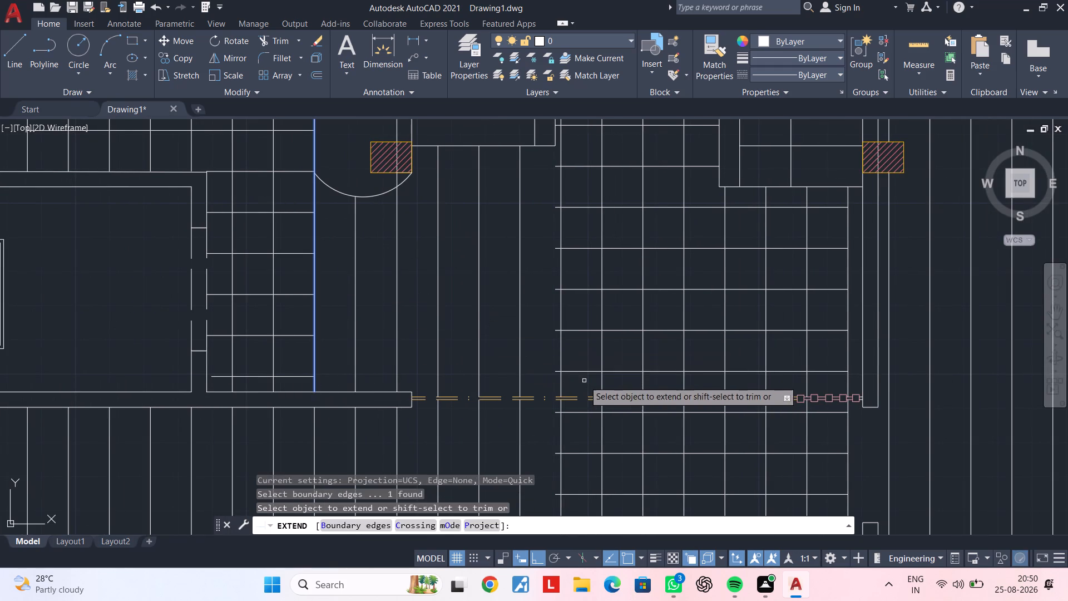
left_click(585, 380)
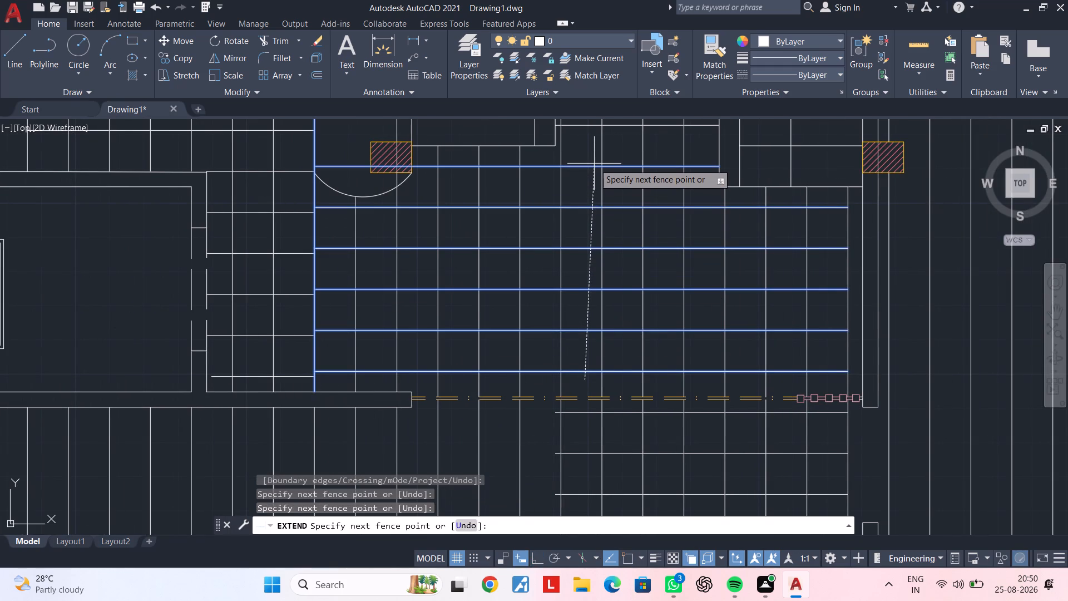
left_click(594, 163)
middle_click_drag(596, 185, 606, 233)
key("Escape")
key("Escape")
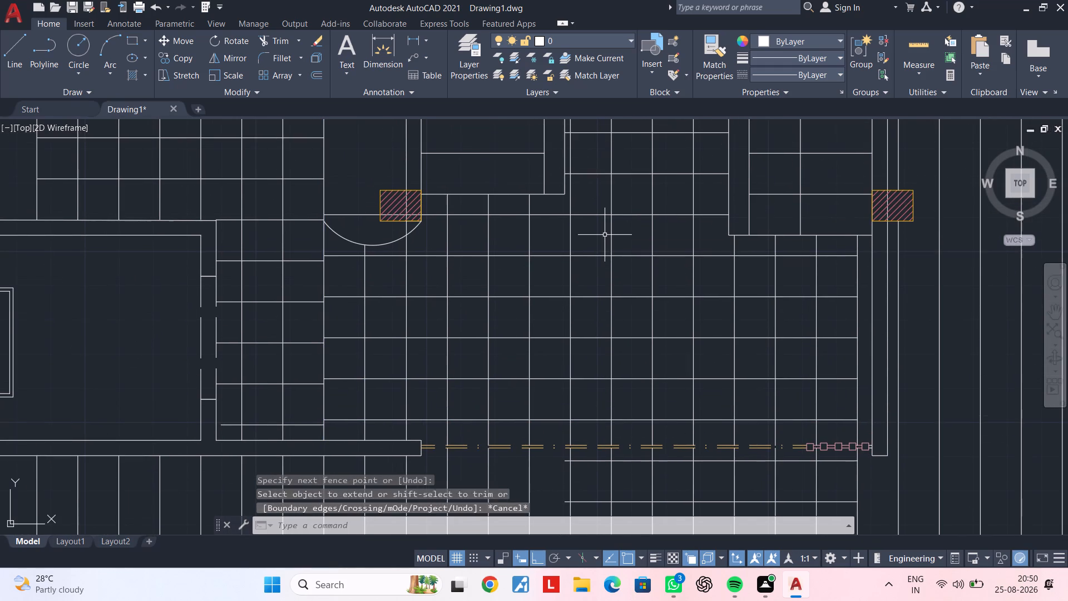
Trim the top extended horizontal line out of the curved-front area and the hatched column beside it.
key("Escape")
key("t")
key("r")
key("space")
left_click(364, 214)
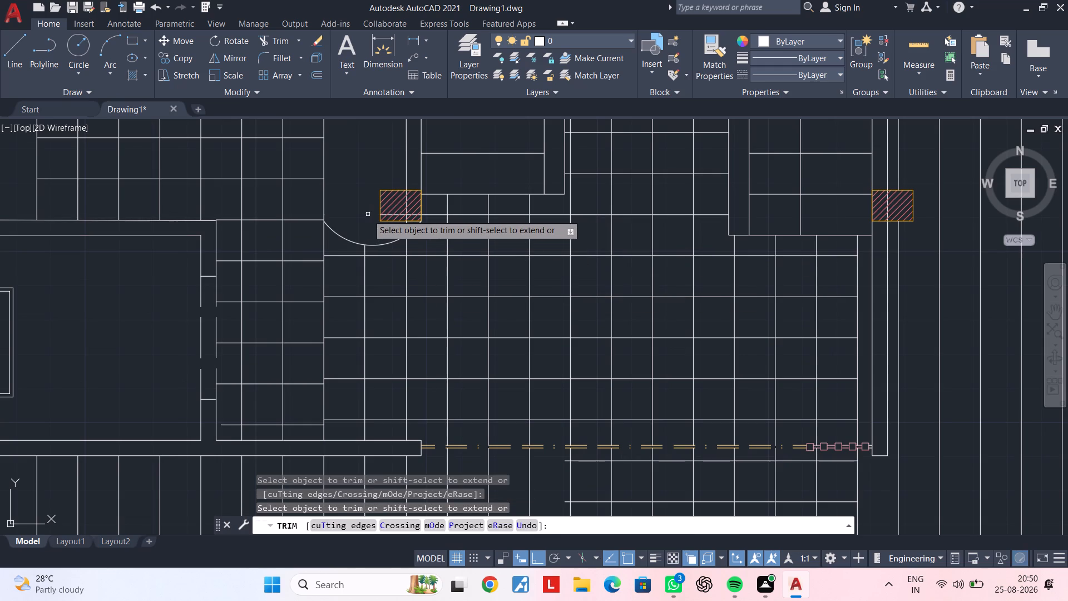
scroll(388, 214, "up", 1)
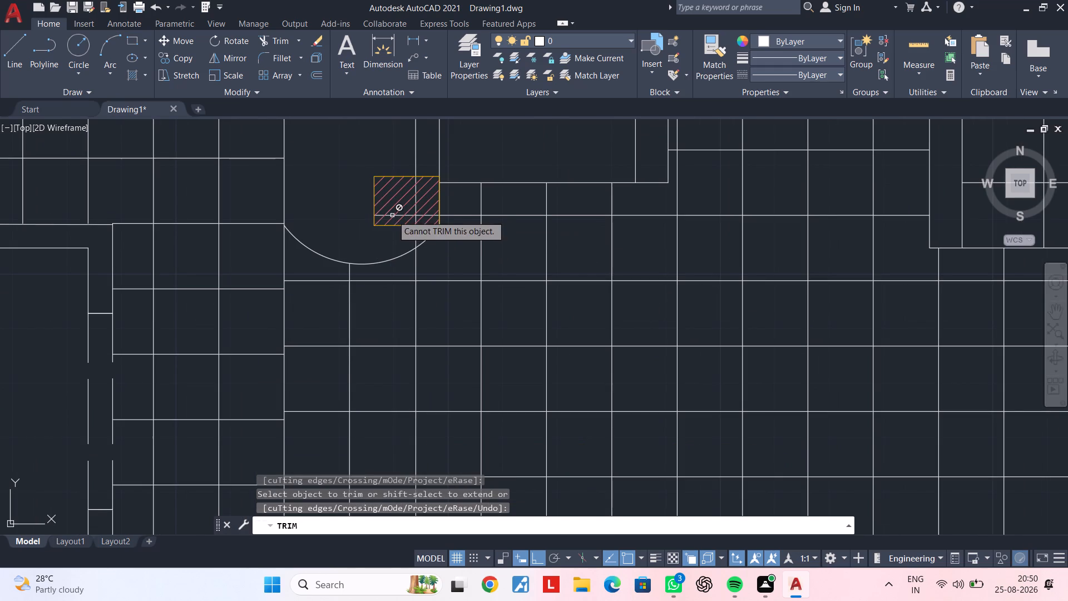
left_click(392, 215)
left_click(464, 280)
key("Escape")
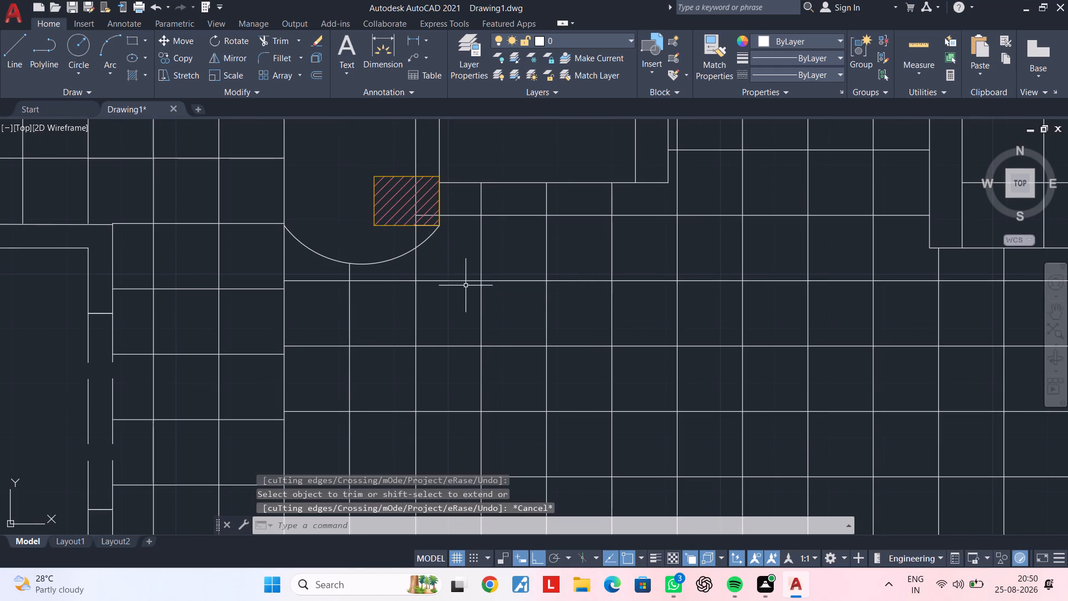
key("Escape")
key("space")
scroll(418, 232, "up", 3)
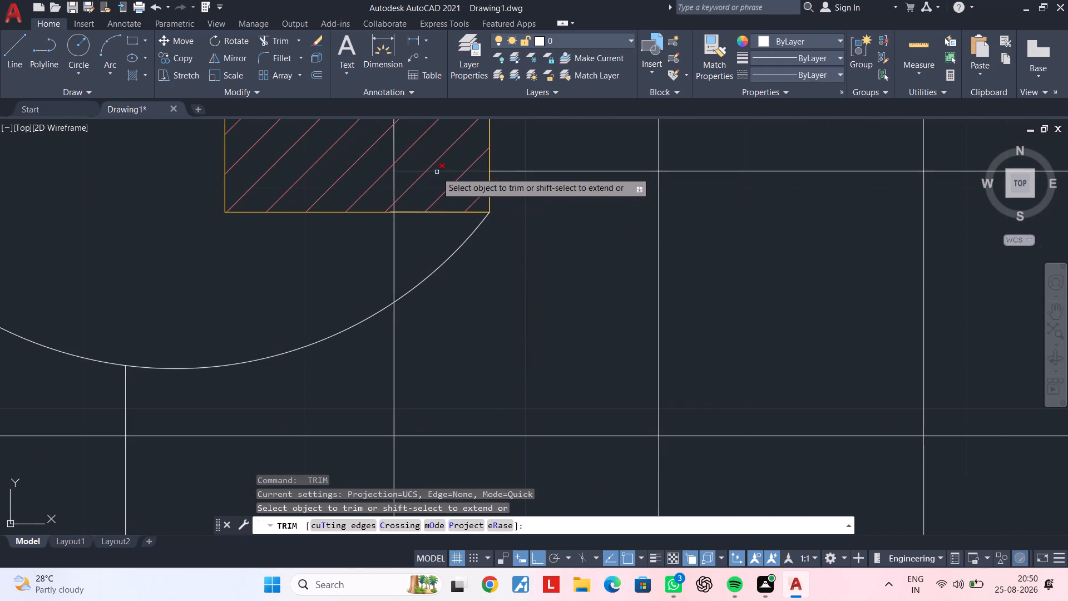
left_click(441, 171)
key("Escape")
scroll(488, 295, "down", 4)
key("Escape")
key("Escape")
key("Escape")
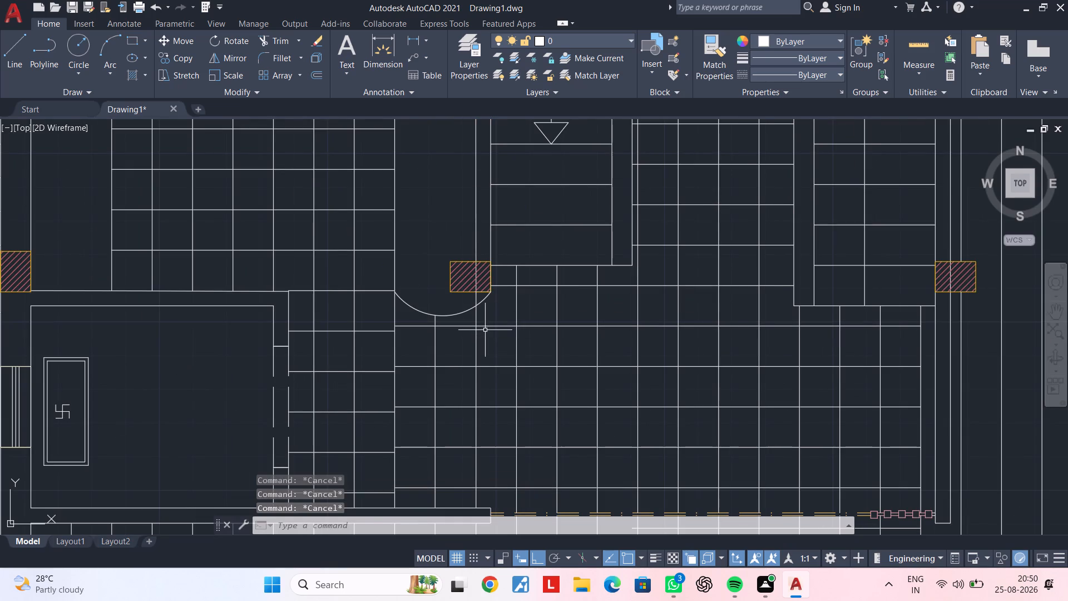
Trim the piece of vertical grid line between the hatched column and the arc below it.
middle_click_drag(512, 330, 546, 330)
key("space")
scroll(505, 304, "up", 3)
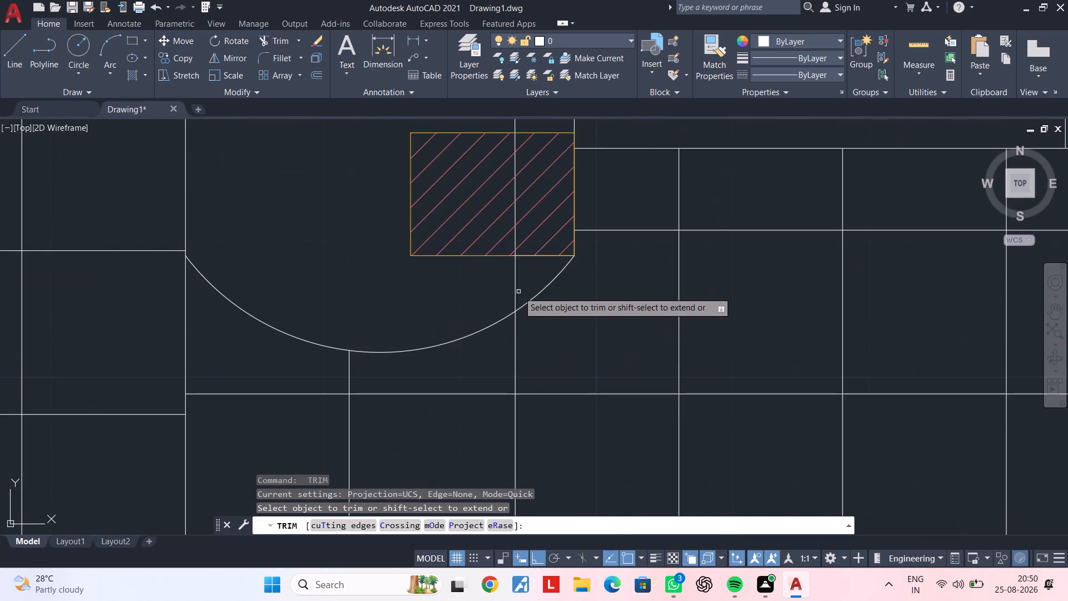
left_click(515, 286)
middle_click_drag(521, 297, 521, 426)
scroll(515, 385, "down", 3)
key("Escape")
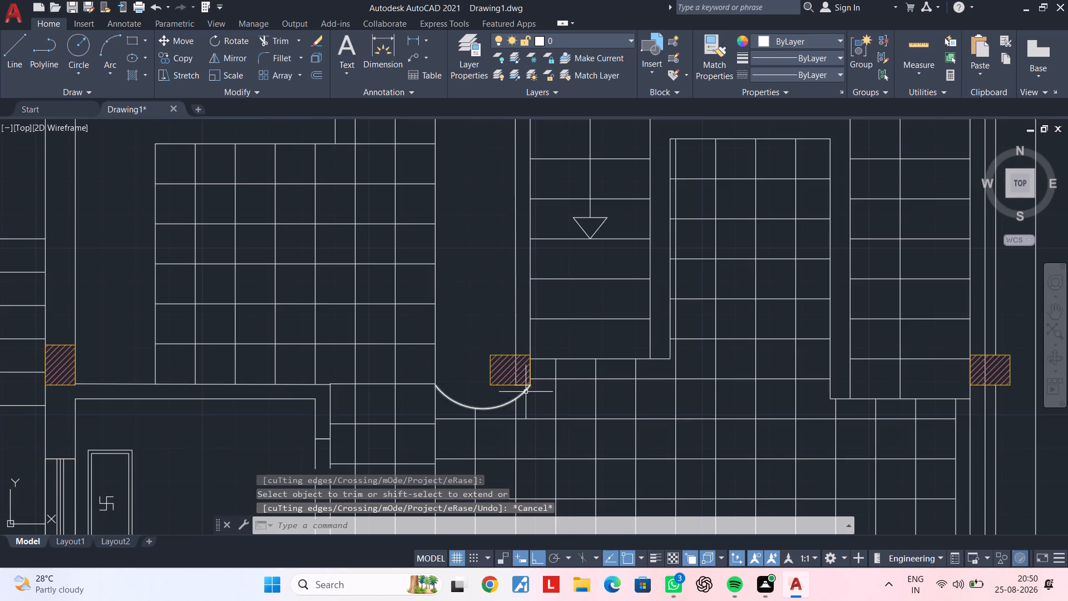
key("Escape")
Examine the trimmed corner and the whole plan for floor areas where the grid still lacks horizontal lines.
scroll(538, 398, "down", 2)
middle_click_drag(538, 400, 545, 377)
scroll(537, 378, "up", 3)
middle_click_drag(554, 432, 562, 395)
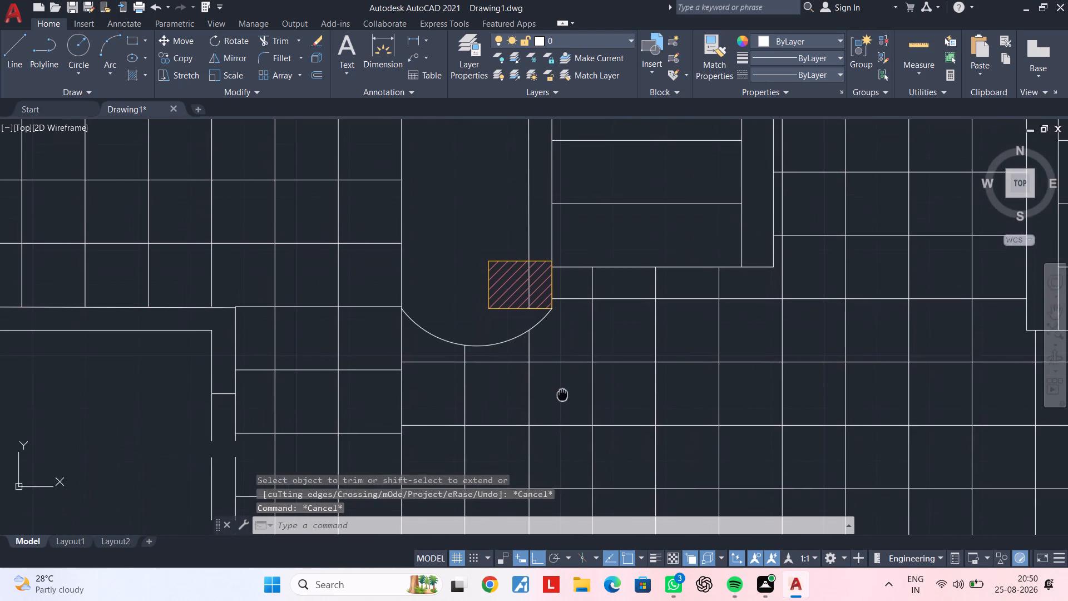
middle_click_drag(562, 395, 562, 392)
key("Escape")
key("Escape")
scroll(575, 415, "down", 1)
middle_click_drag(575, 407, 552, 319)
key("Escape")
scroll(582, 387, "down", 2)
middle_click_drag(597, 388, 573, 330)
key("Escape")
middle_click_drag(600, 406, 599, 343)
scroll(599, 353, "down", 1)
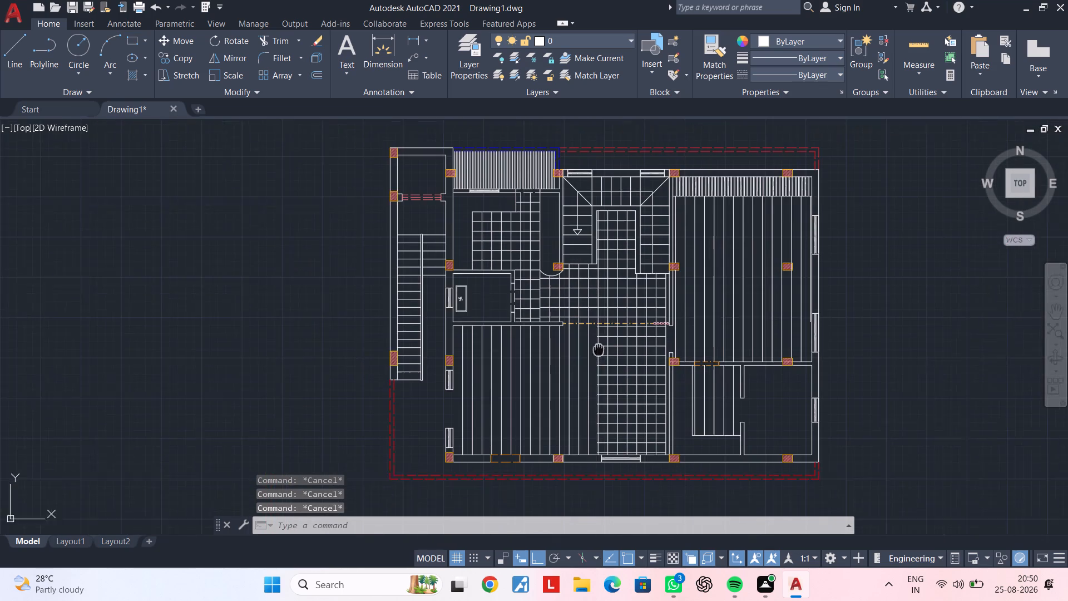
middle_click_drag(599, 343, 599, 342)
key("Escape")
middle_click_drag(562, 350, 577, 326)
key("Escape")
scroll(605, 326, "up", 2)
middle_click_drag(594, 348, 604, 339)
key("Escape")
key("Escape")
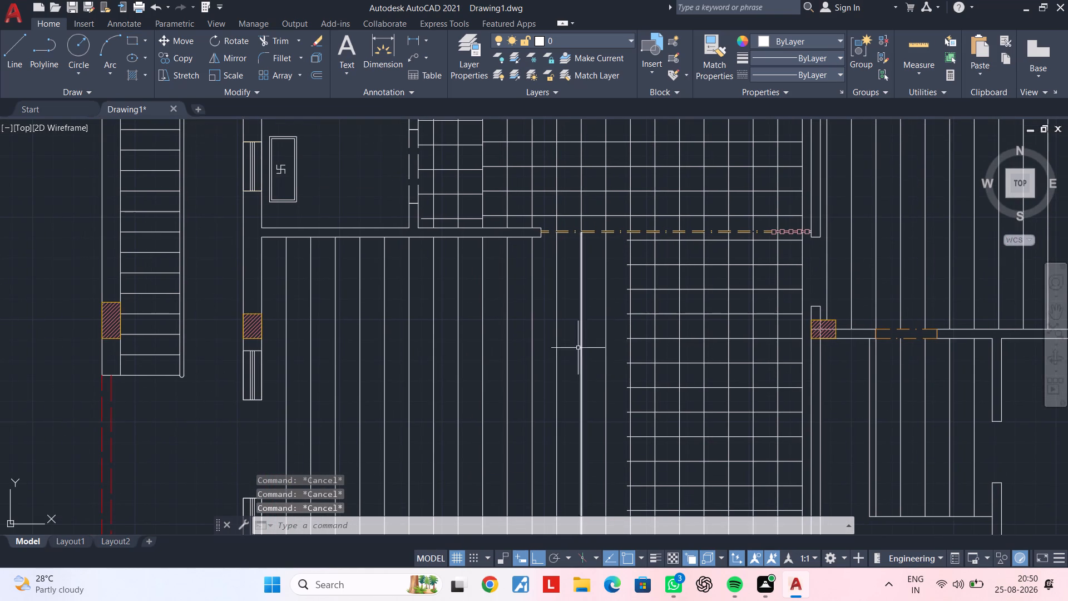
Extend the lower hall's horizontal grid lines left to the wall edges above and below the left wall's opening, using a fence selection.
middle_click_drag(538, 355, 638, 326)
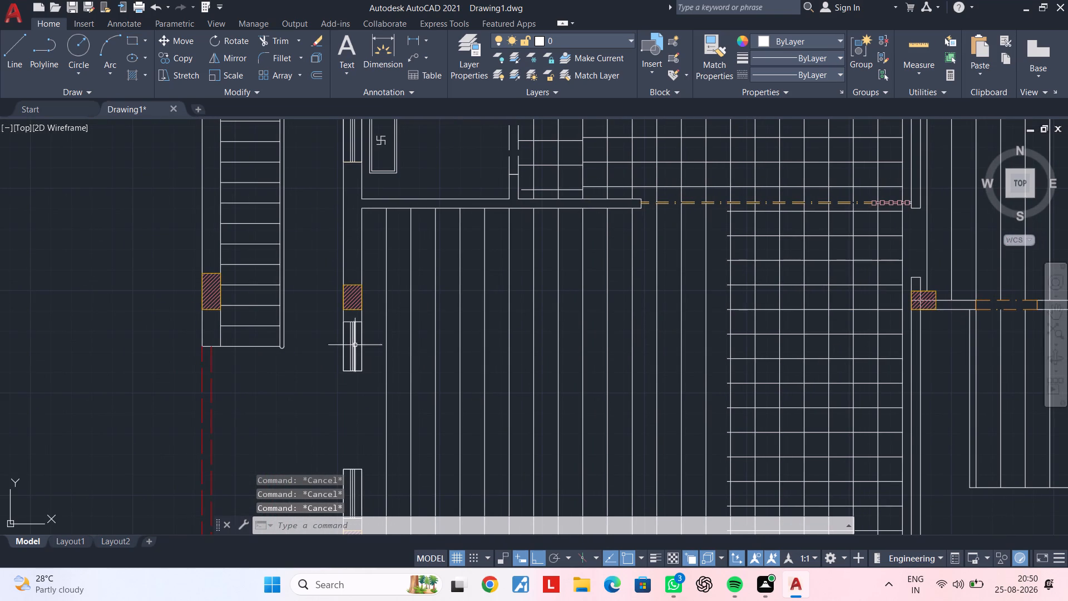
left_click(362, 316)
middle_click_drag(407, 366, 414, 327)
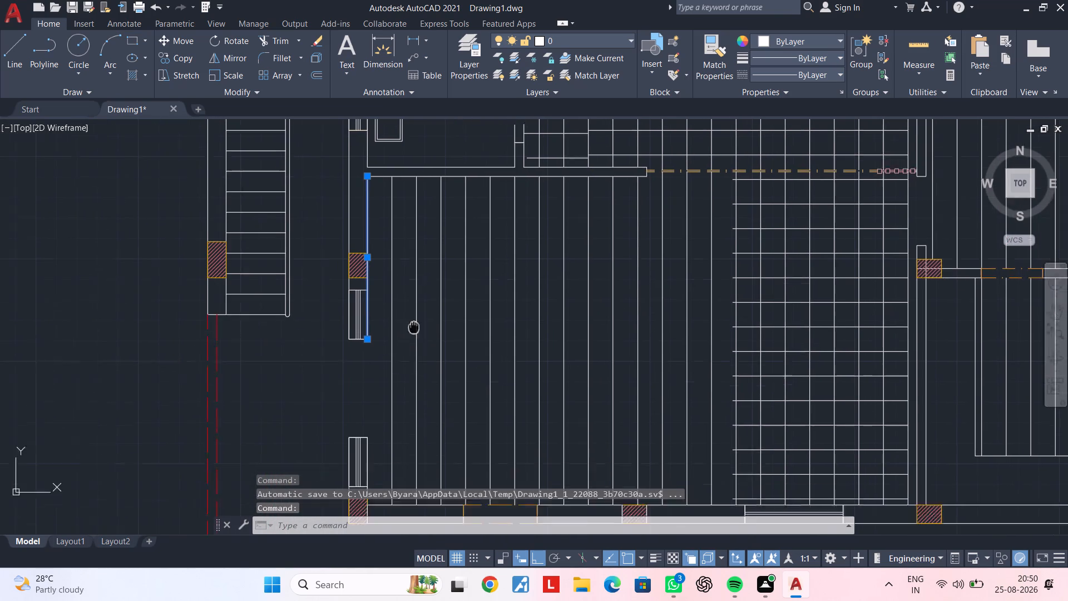
middle_click_drag(414, 327, 418, 279)
scroll(374, 398, "up", 1)
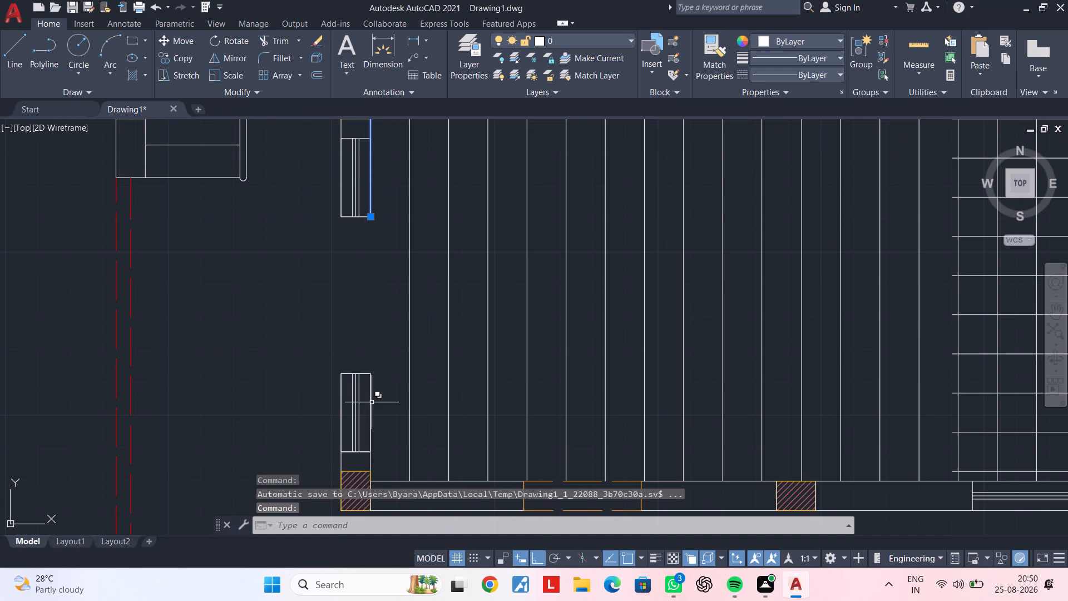
left_click(372, 402)
middle_click_drag(566, 376, 421, 376)
middle_click_drag(514, 379, 389, 405)
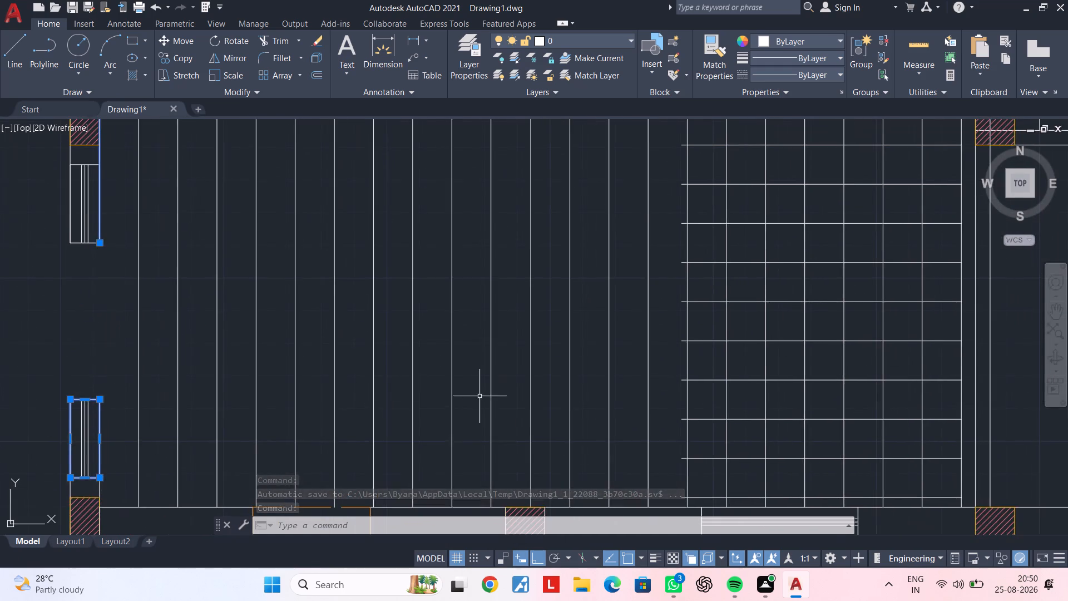
scroll(482, 395, "down", 1)
middle_click_drag(455, 406, 410, 421)
type("ex")
key("space")
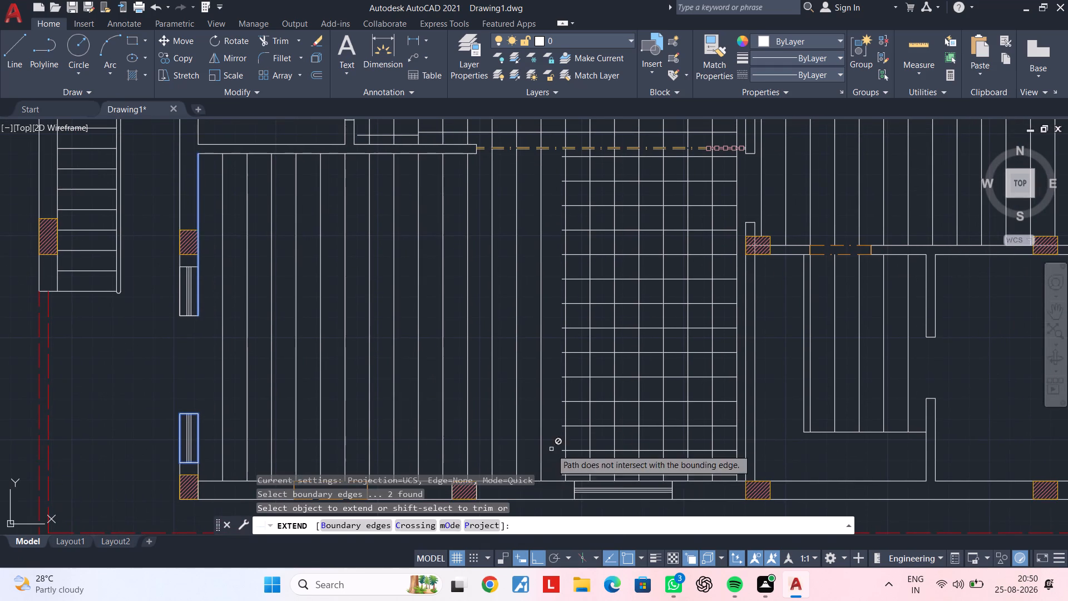
middle_click_drag(580, 440, 607, 364)
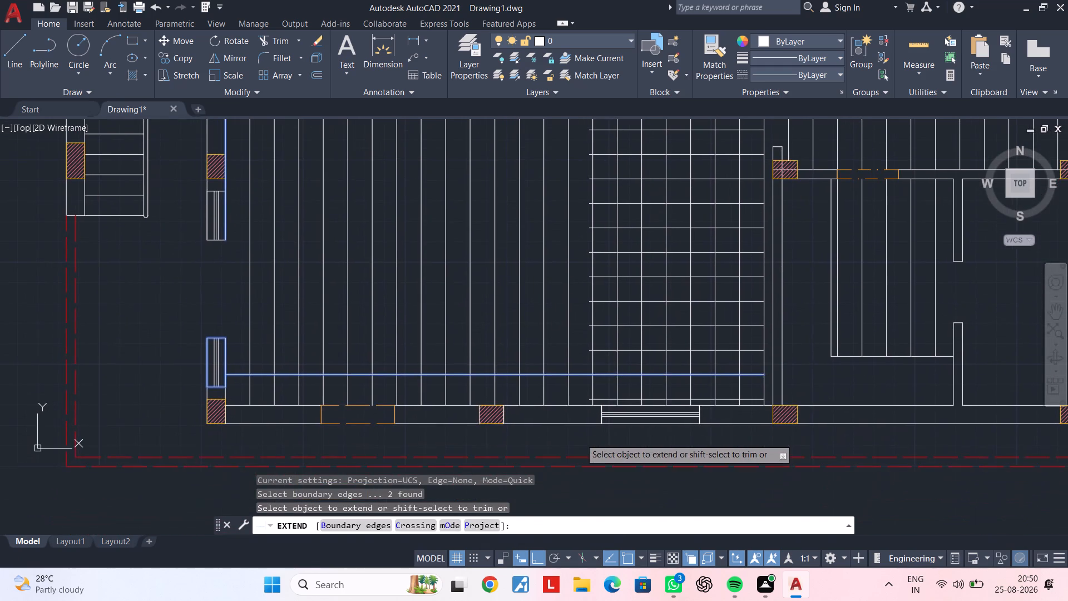
scroll(605, 390, "up", 2)
scroll(609, 392, "down", 2)
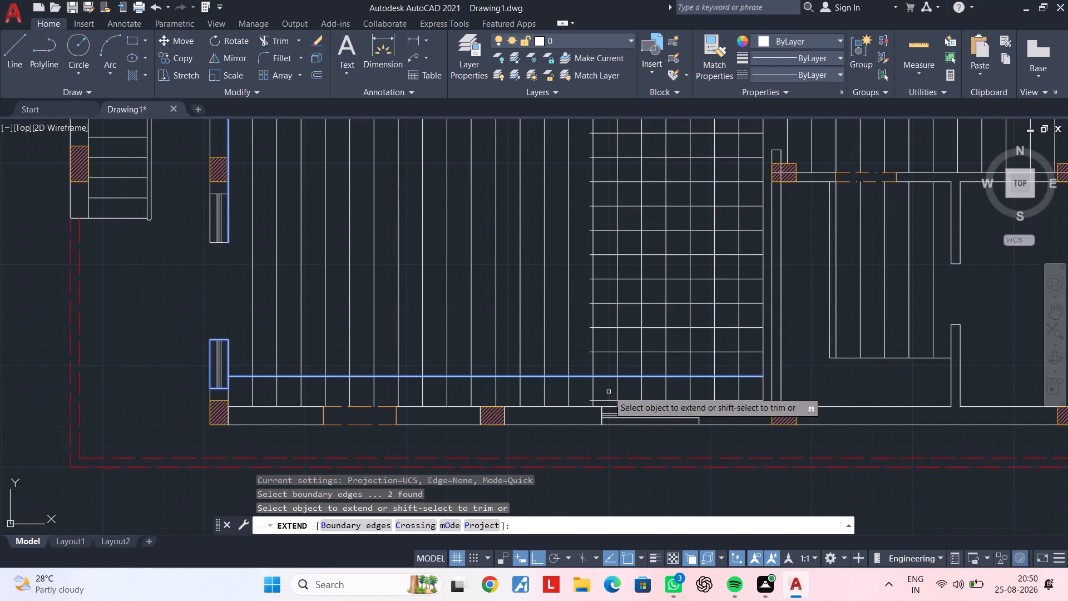
scroll(609, 392, "up", 1)
left_click(609, 385)
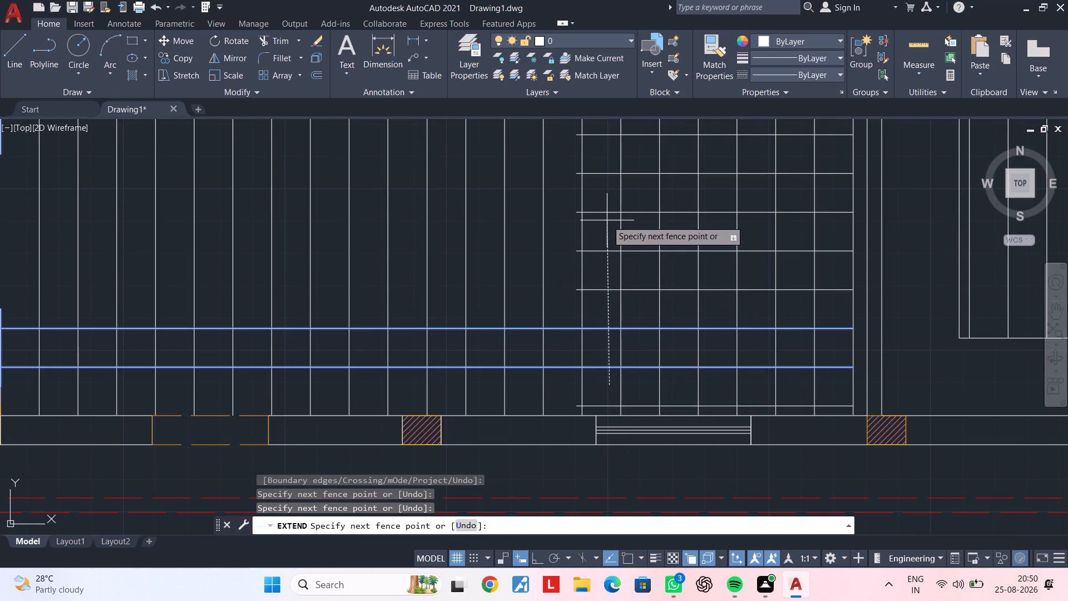
middle_click_drag(608, 228, 604, 423)
scroll(604, 261, "down", 1)
middle_click_drag(604, 261, 605, 398)
scroll(601, 313, "up", 1)
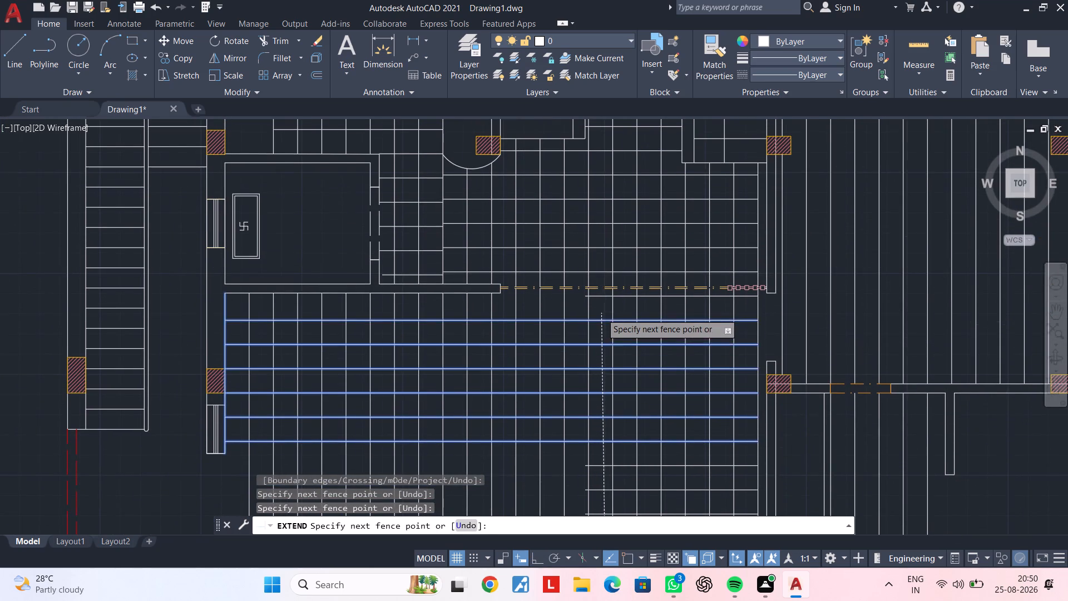
scroll(601, 313, "up", 1)
left_click(600, 262)
scroll(523, 371, "down", 3)
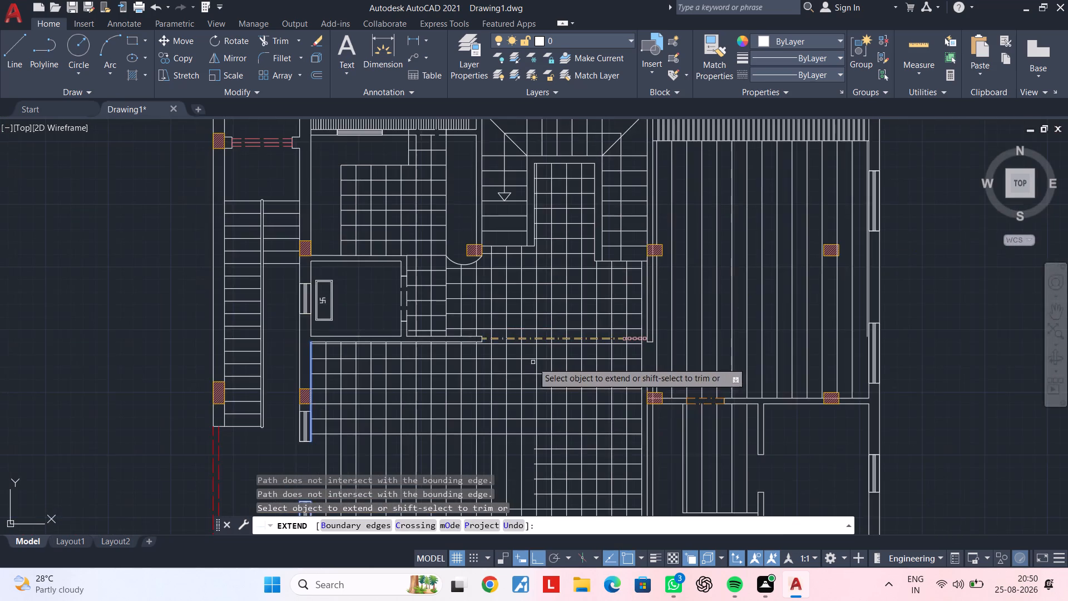
middle_click_drag(533, 355, 609, 285)
key("Escape")
key("Escape")
Extend the hall's lowest horizontal grid line left to the wall's inner face beside the bottom-left column.
middle_click_drag(555, 420, 579, 328)
key("Escape")
scroll(605, 360, "up", 2)
middle_click_drag(573, 363, 660, 333)
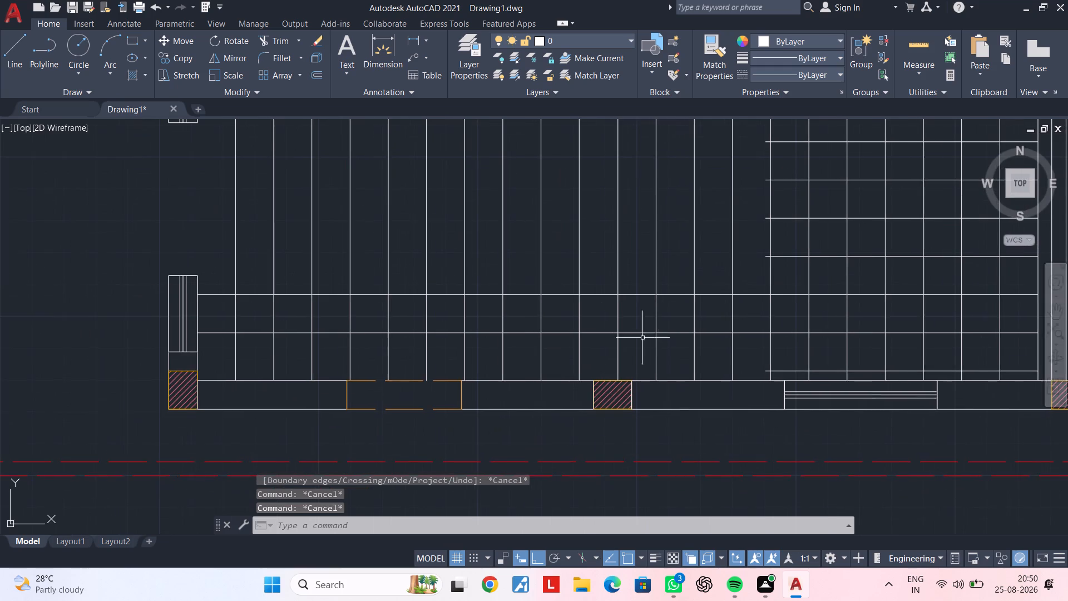
scroll(248, 356, "up", 2)
left_click(117, 366)
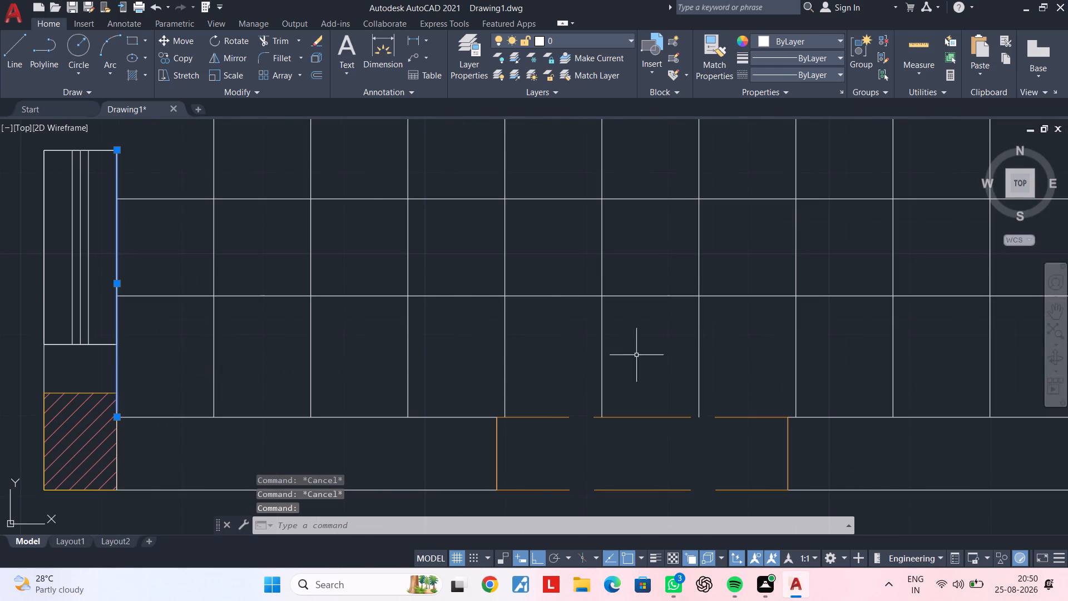
middle_click_drag(606, 361, 462, 361)
key("e")
key("x")
key("space")
scroll(657, 411, "down", 1)
middle_click_drag(615, 398, 341, 384)
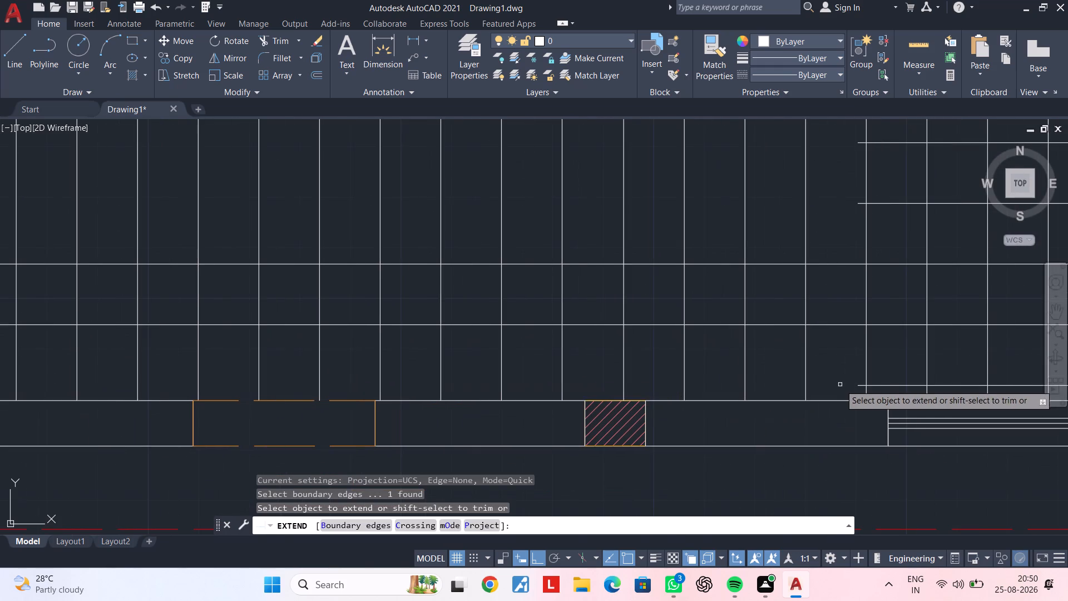
left_click(876, 385)
key("Escape")
key("Escape")
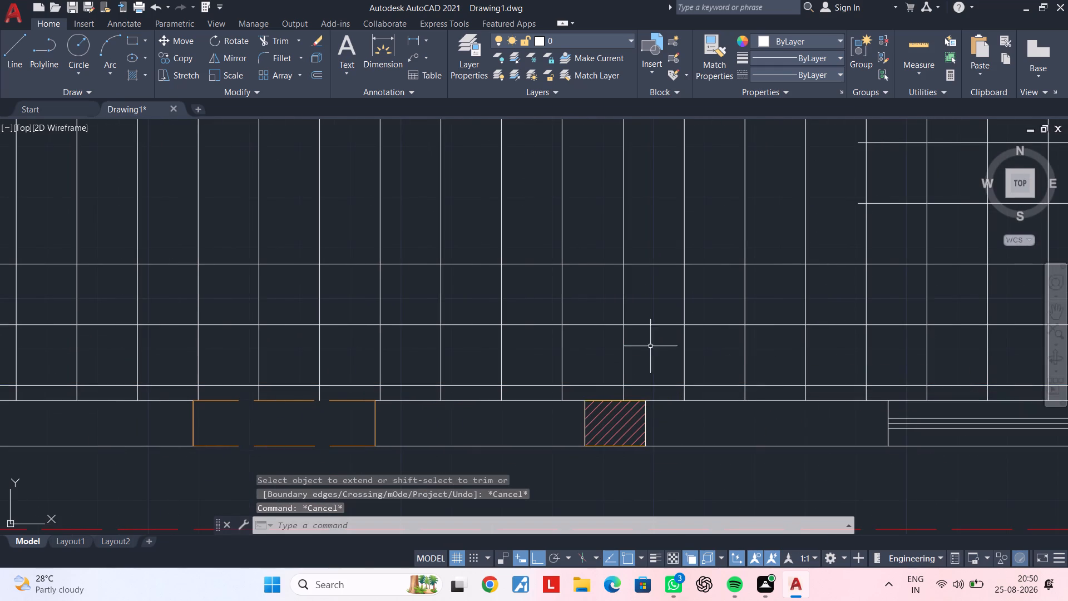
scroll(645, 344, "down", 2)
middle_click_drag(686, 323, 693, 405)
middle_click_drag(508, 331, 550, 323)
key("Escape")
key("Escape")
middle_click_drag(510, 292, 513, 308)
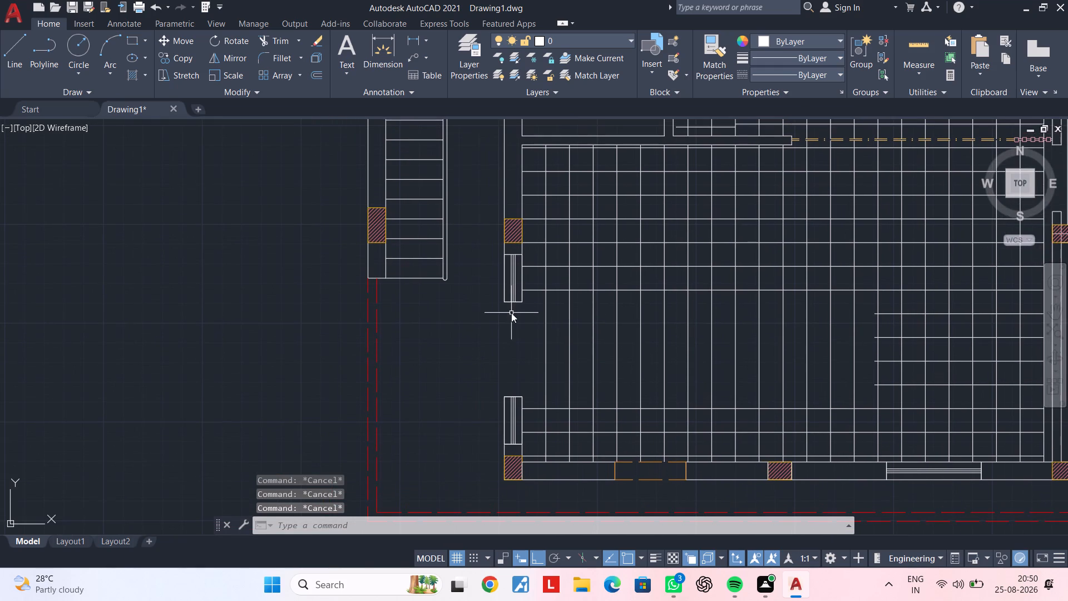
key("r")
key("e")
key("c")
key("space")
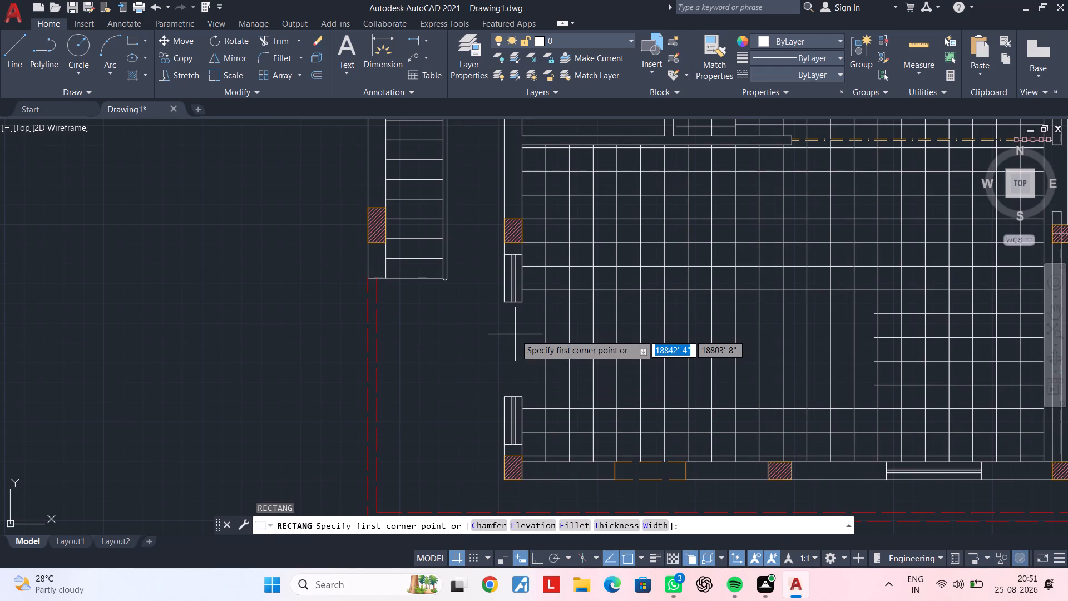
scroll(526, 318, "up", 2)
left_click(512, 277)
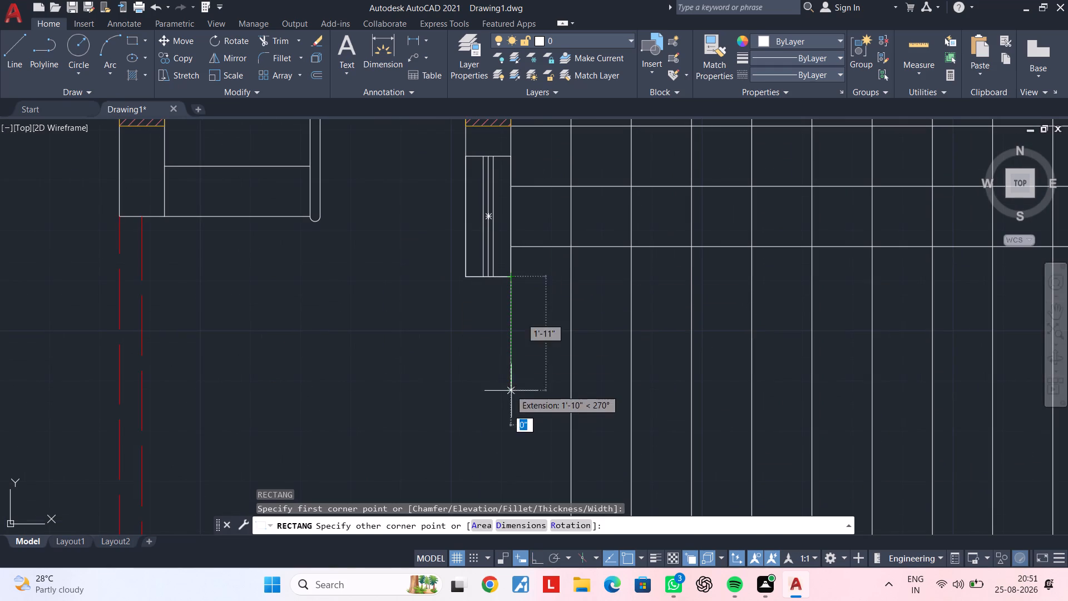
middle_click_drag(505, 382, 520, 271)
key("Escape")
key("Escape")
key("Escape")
Draw a line along the left wall's inner face across the opening between the two windows of the lower hall.
key("l")
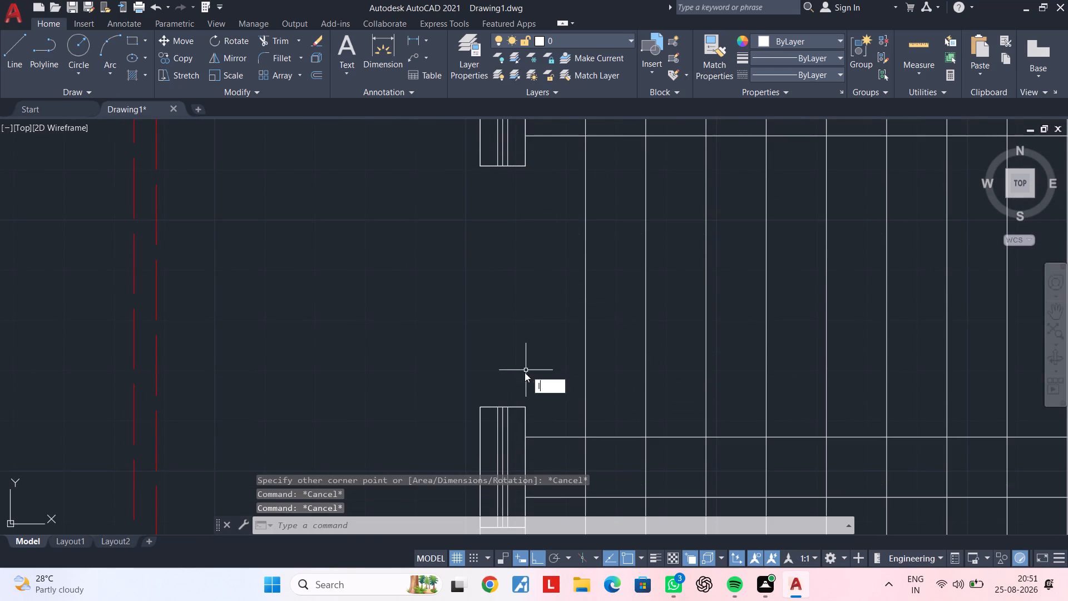
key("space")
left_click(525, 164)
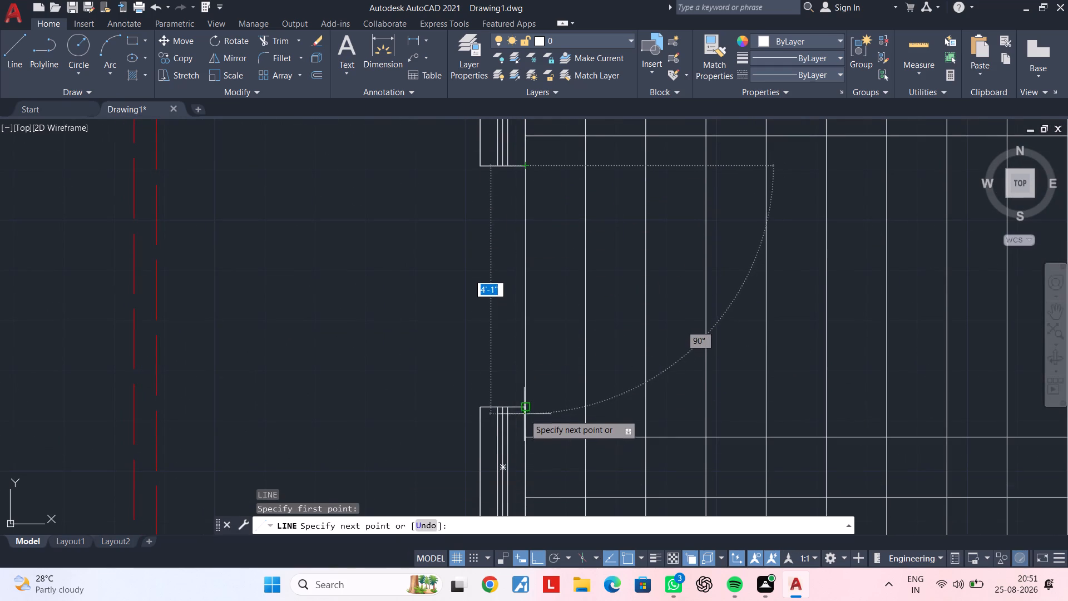
left_click(524, 407)
key("Escape")
key("Escape")
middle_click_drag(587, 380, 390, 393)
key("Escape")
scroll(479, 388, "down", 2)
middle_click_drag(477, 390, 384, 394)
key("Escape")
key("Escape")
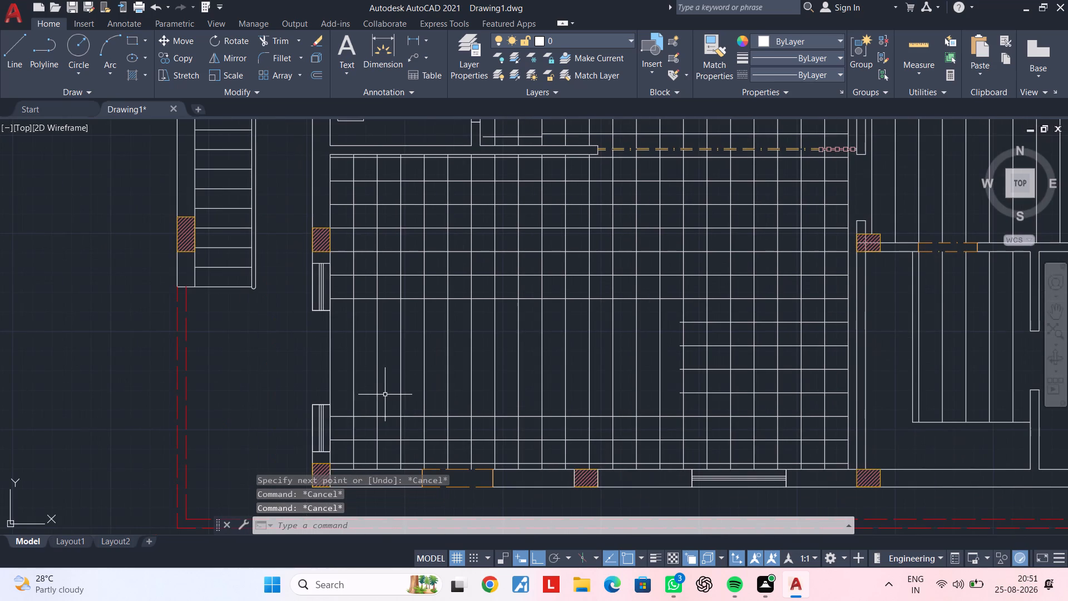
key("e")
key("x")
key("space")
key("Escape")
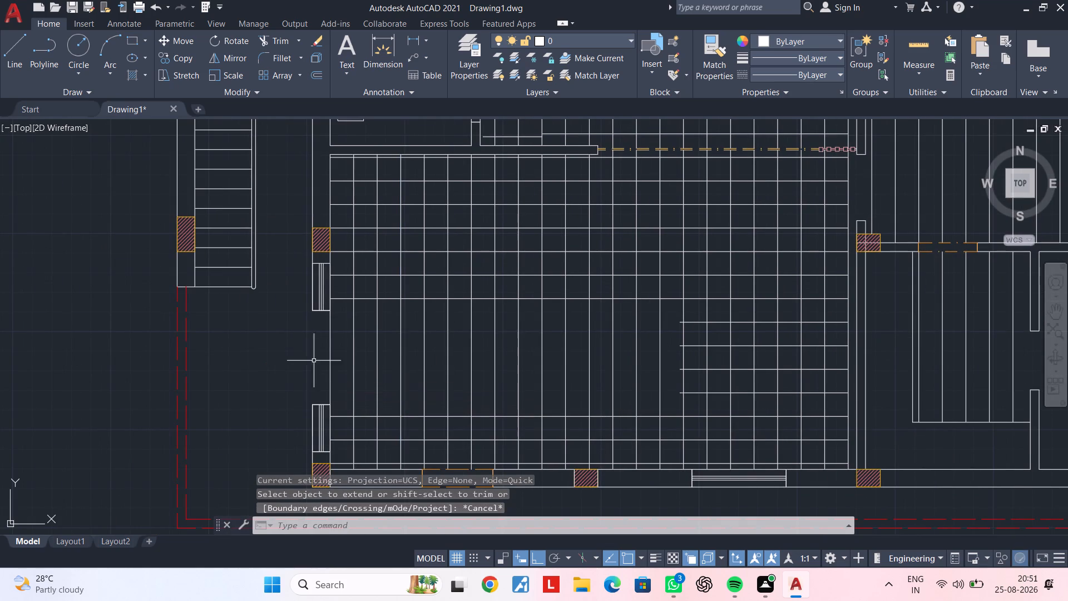
Extend the lower hall's four short horizontal grid lines left to the line across the opening, using a fence selection.
left_click(328, 352)
key("e")
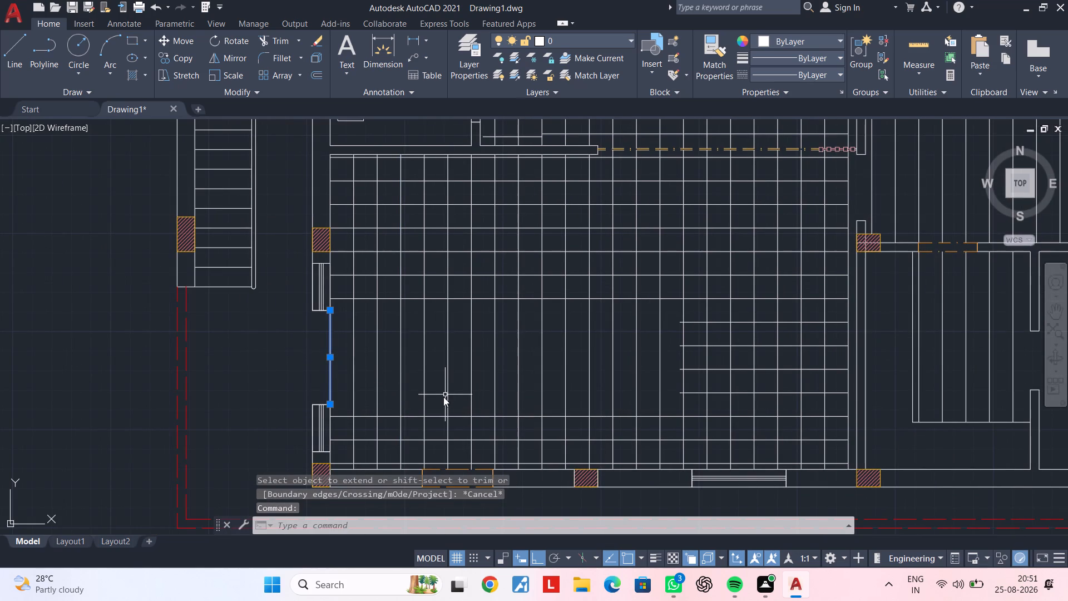
type("x")
key("space")
scroll(692, 408, "up", 2)
left_click(698, 402)
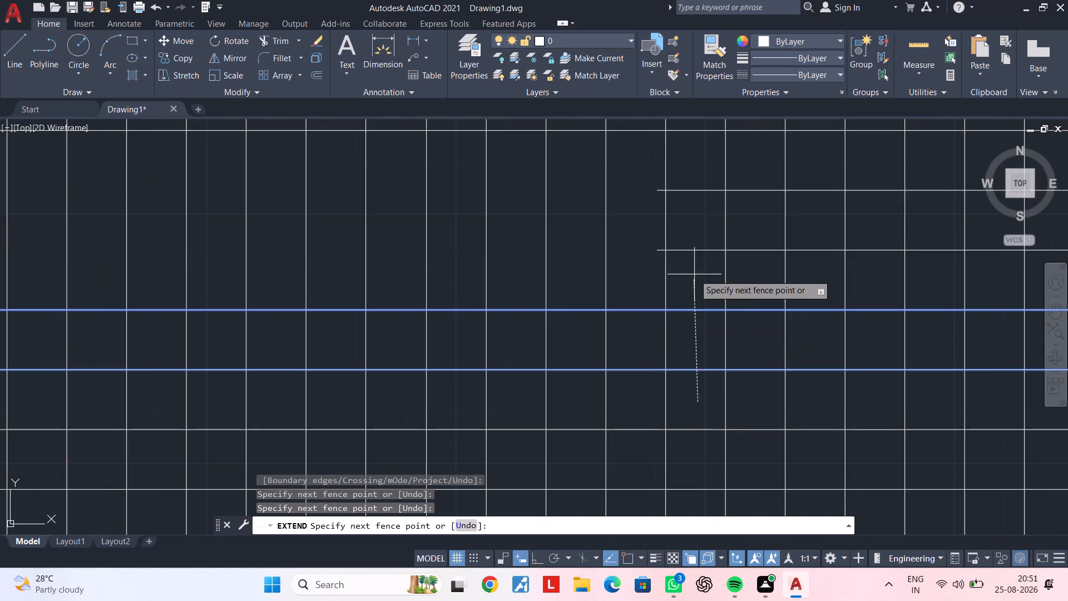
middle_click_drag(700, 246, 693, 356)
left_click(698, 284)
scroll(671, 350, "down", 3)
middle_click_drag(677, 353, 479, 358)
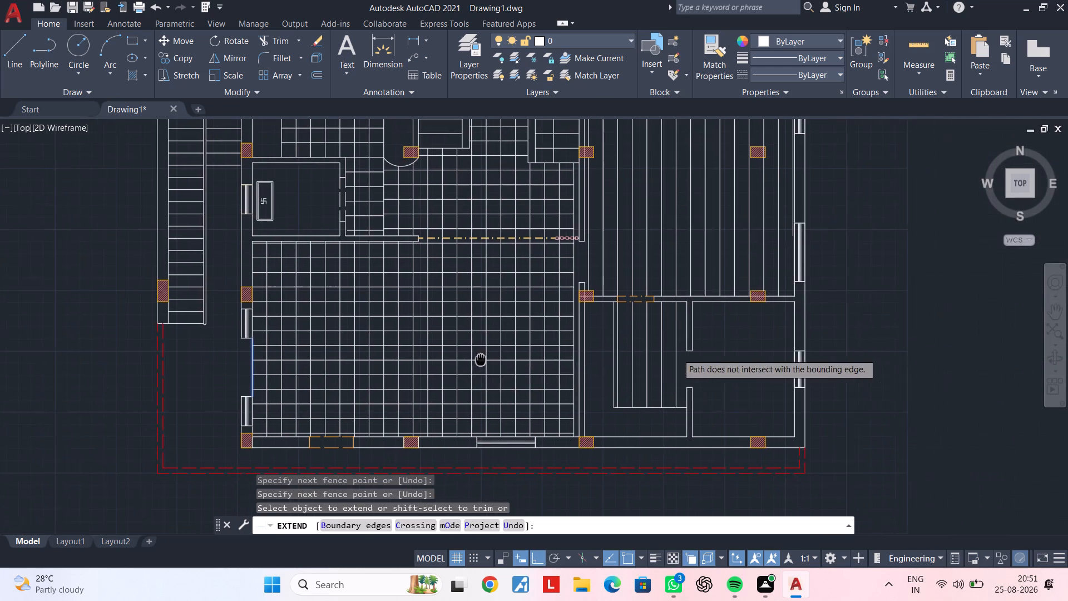
key("Escape")
middle_click_drag(479, 358, 477, 358)
key("Escape")
middle_click_drag(523, 349, 407, 348)
key("Escape")
key("Escape")
Stretch the right end of the hall's horizontal grid line just below the corner column across the lower room to its partition wall.
scroll(517, 372, "up", 2)
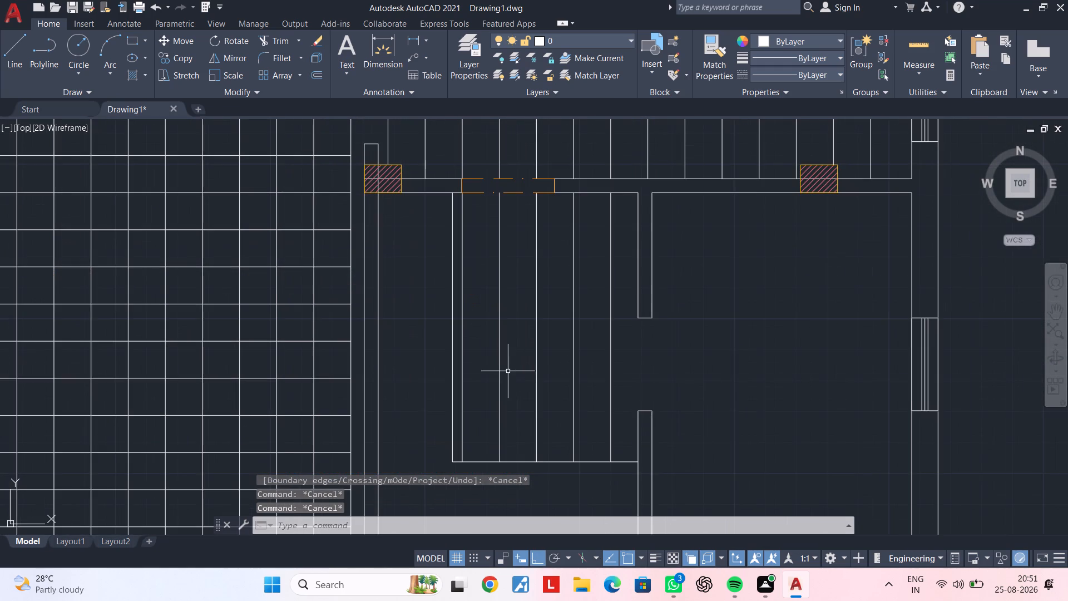
middle_click_drag(505, 370, 530, 367)
middle_click_drag(535, 346, 523, 416)
key("Escape")
key("Escape")
middle_click_drag(565, 335, 549, 395)
key("Escape")
scroll(534, 380, "up", 1)
middle_click_drag(535, 374, 553, 363)
key("Escape")
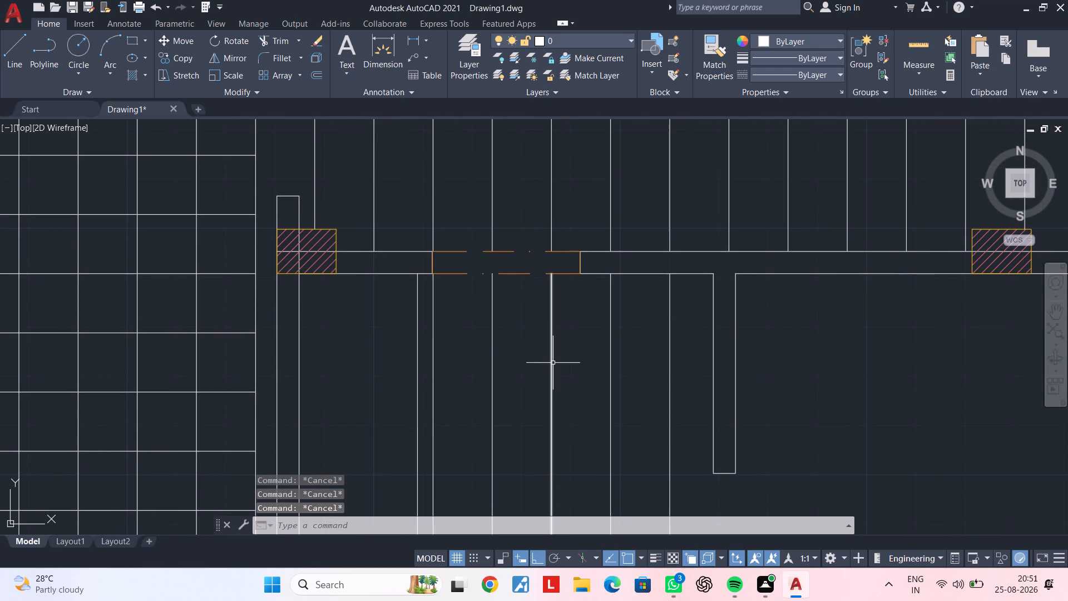
key("Escape")
left_click(220, 333)
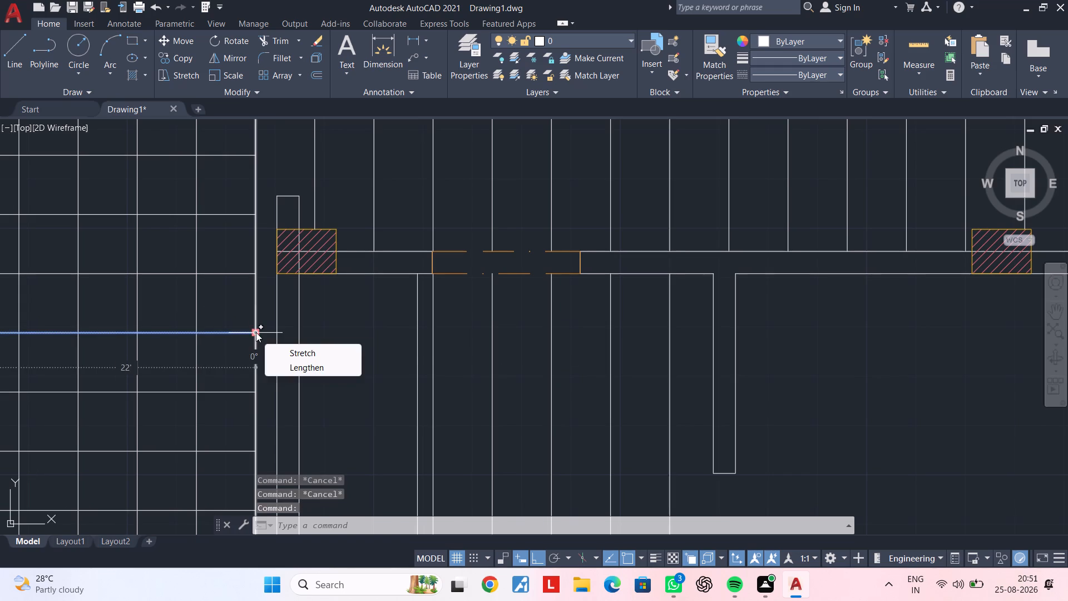
left_click(256, 332)
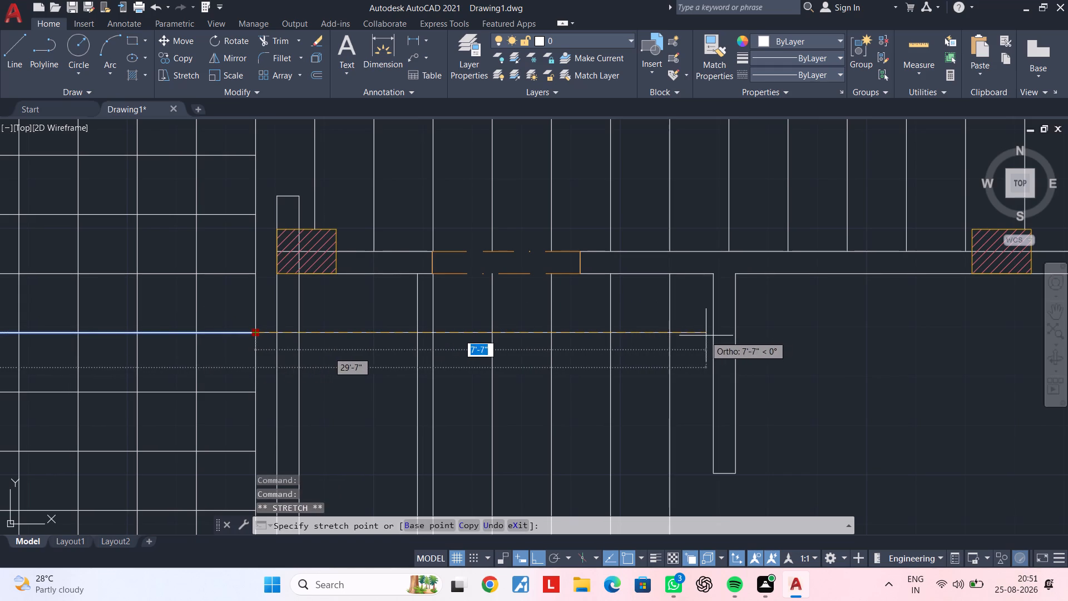
left_click(713, 336)
key("Escape")
key("Escape")
Trim the stretched line's pieces between the hall grid and the lower room's first vertical line, including across the wall.
key("t")
key("r")
key("space")
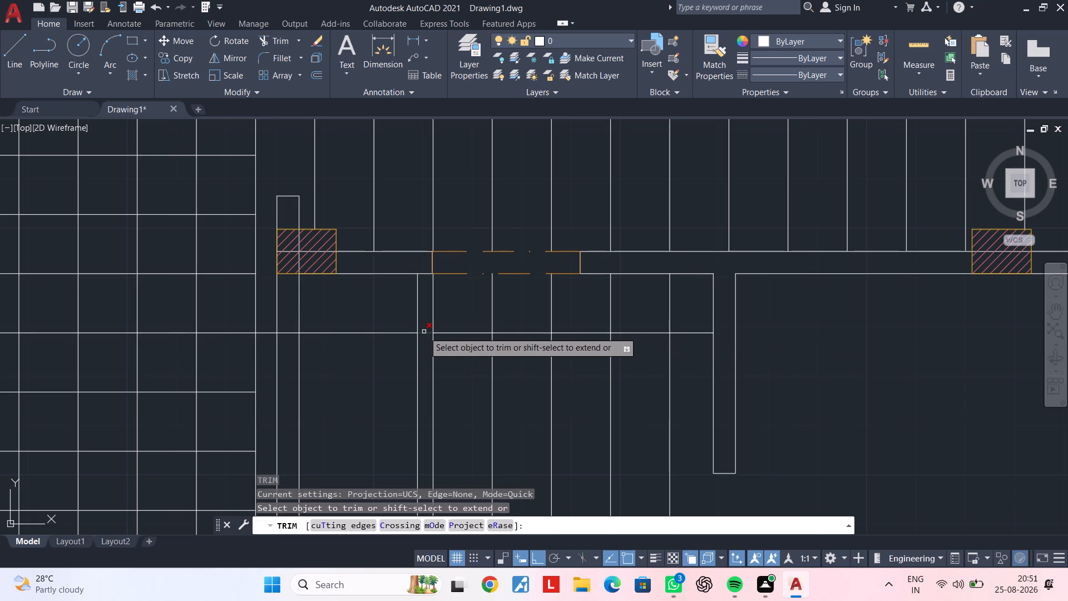
left_click(395, 332)
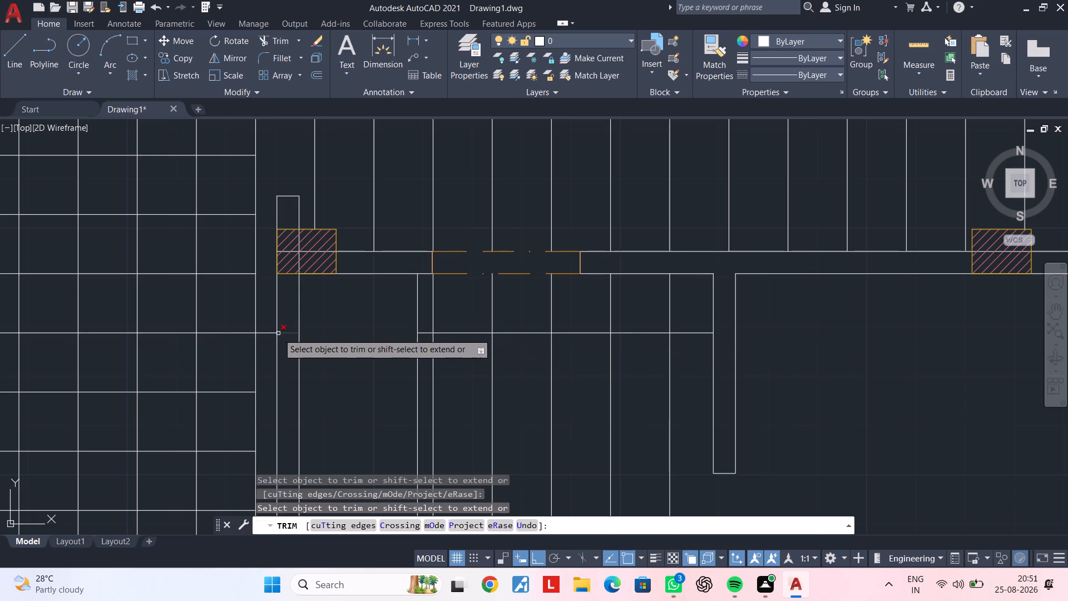
left_click(286, 329)
left_click(286, 338)
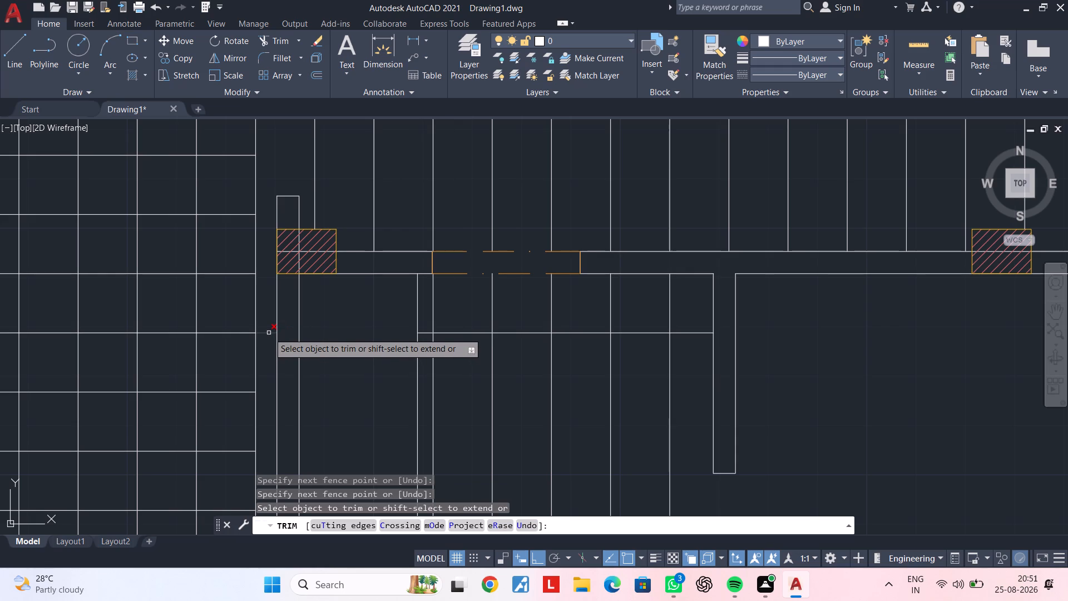
left_click(269, 333)
scroll(270, 333, "down", 2)
middle_click_drag(299, 348, 398, 360)
key("Escape")
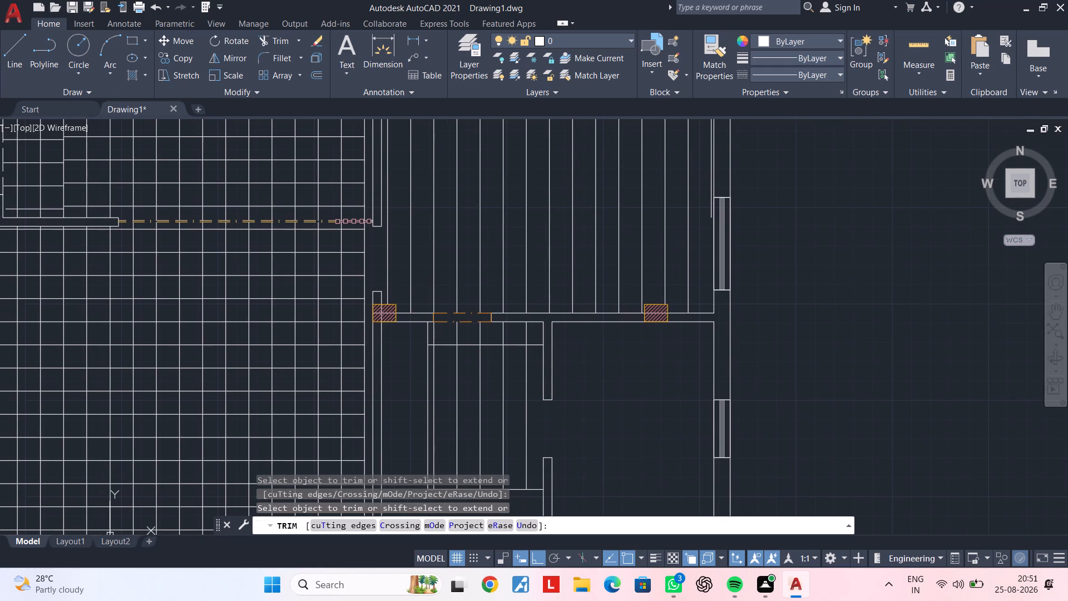
key("Escape")
key("Escape")
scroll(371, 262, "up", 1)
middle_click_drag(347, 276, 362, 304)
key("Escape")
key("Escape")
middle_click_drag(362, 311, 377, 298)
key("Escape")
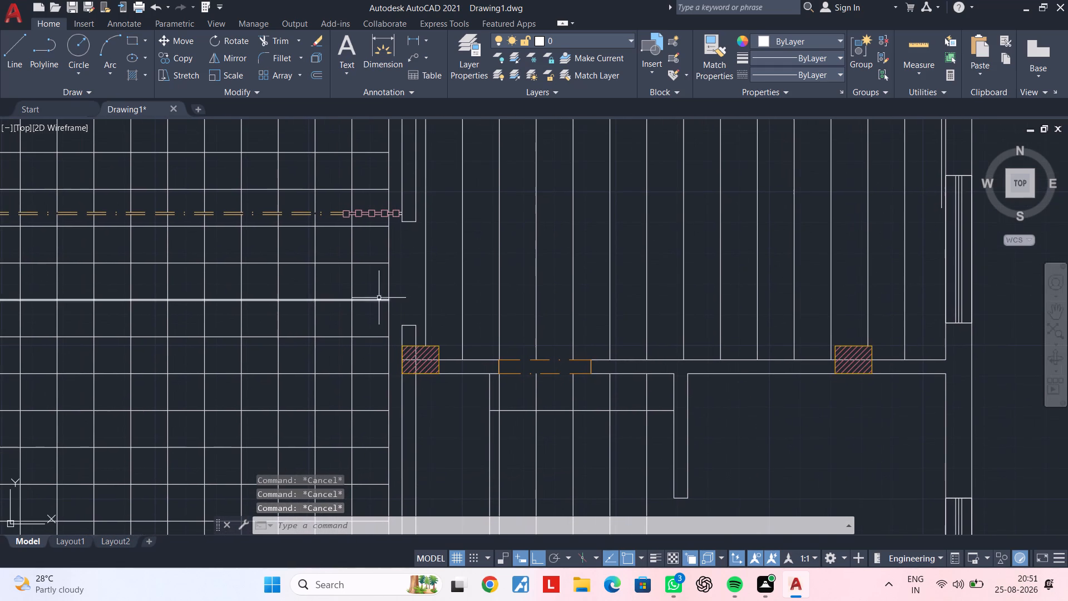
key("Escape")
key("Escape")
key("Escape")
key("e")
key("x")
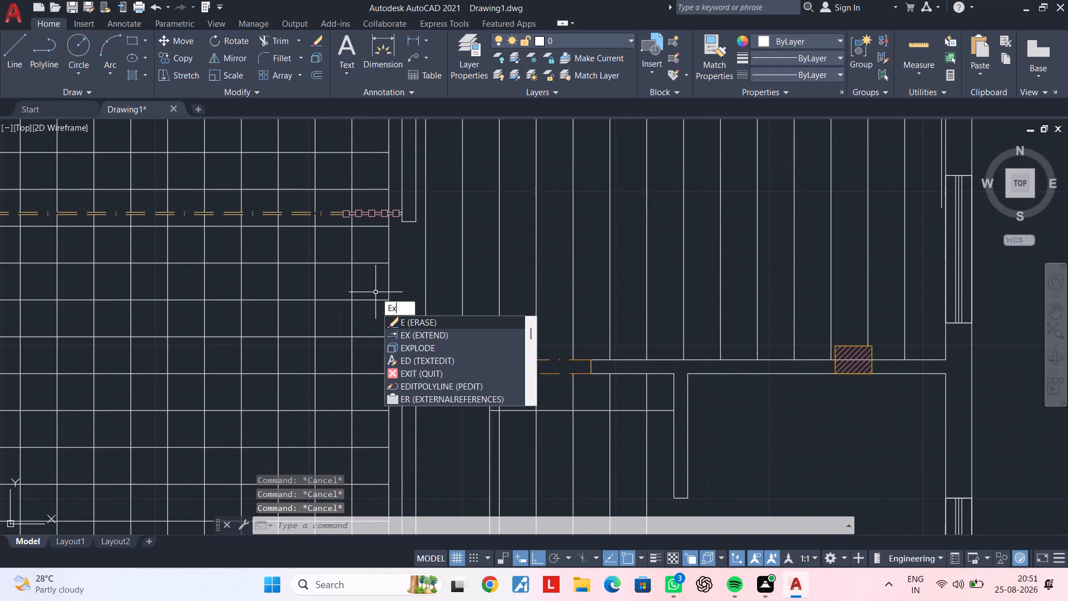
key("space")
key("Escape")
Stretch the lower end of the right room's short last vertical grid line down to the bottom wall.
middle_click_drag(651, 312, 557, 311)
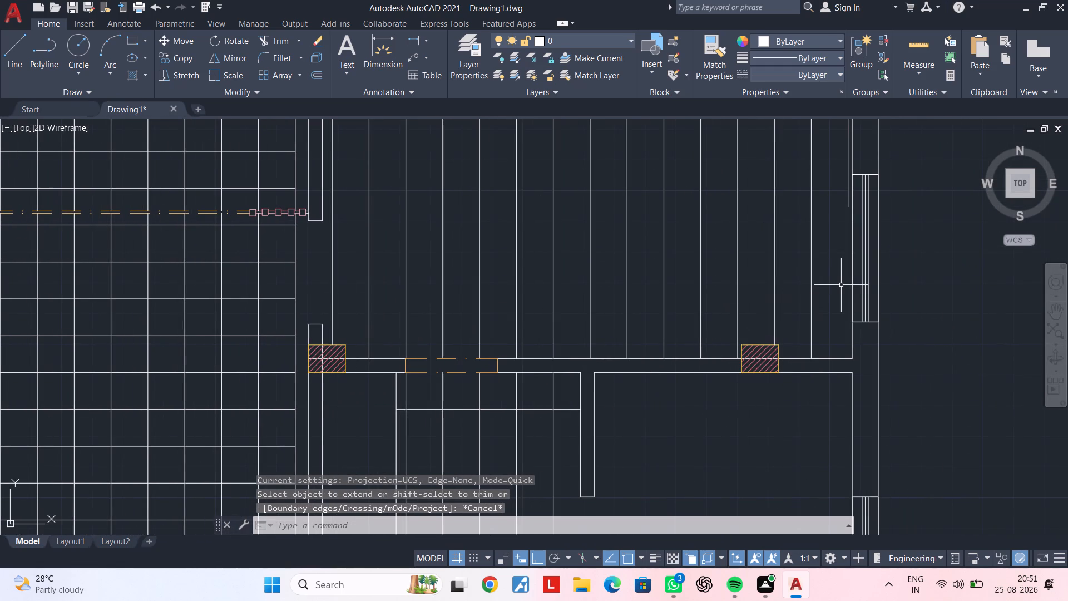
scroll(842, 285, "up", 1)
scroll(842, 285, "down", 2)
middle_click_drag(836, 312, 791, 477)
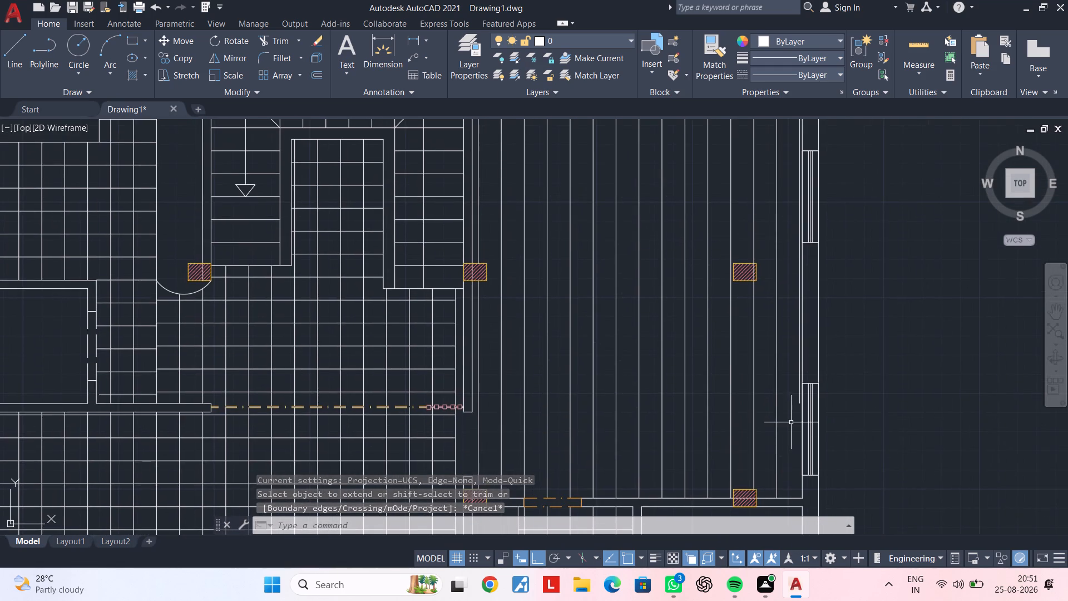
scroll(791, 418, "up", 2)
left_click(806, 369)
left_click(808, 380)
middle_click_drag(798, 431, 788, 340)
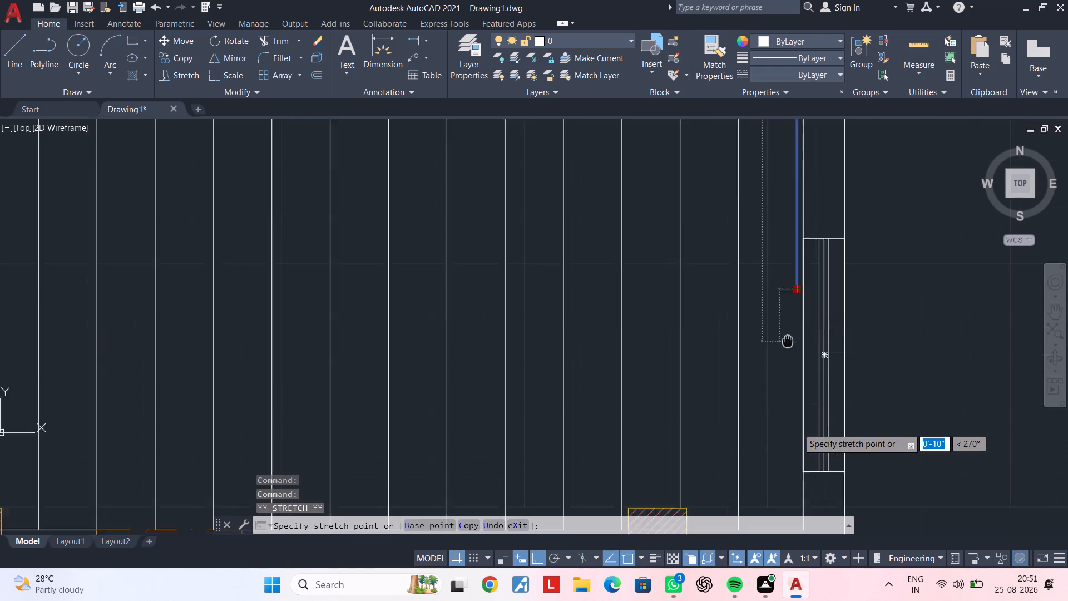
middle_click_drag(788, 340, 775, 246)
scroll(782, 431, "up", 1)
left_click(784, 436)
key("Escape")
Extend four horizontal hall grid lines through the opening to the right room's right wall, using its inner face as boundary.
middle_click_drag(682, 401, 738, 377)
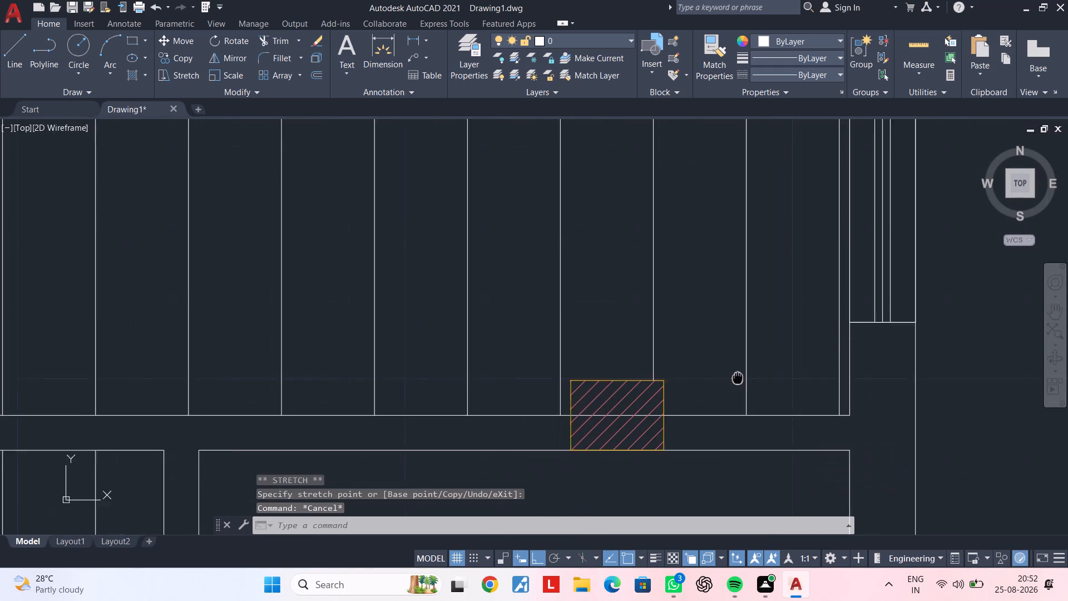
middle_click_drag(738, 377, 785, 372)
left_click(897, 349)
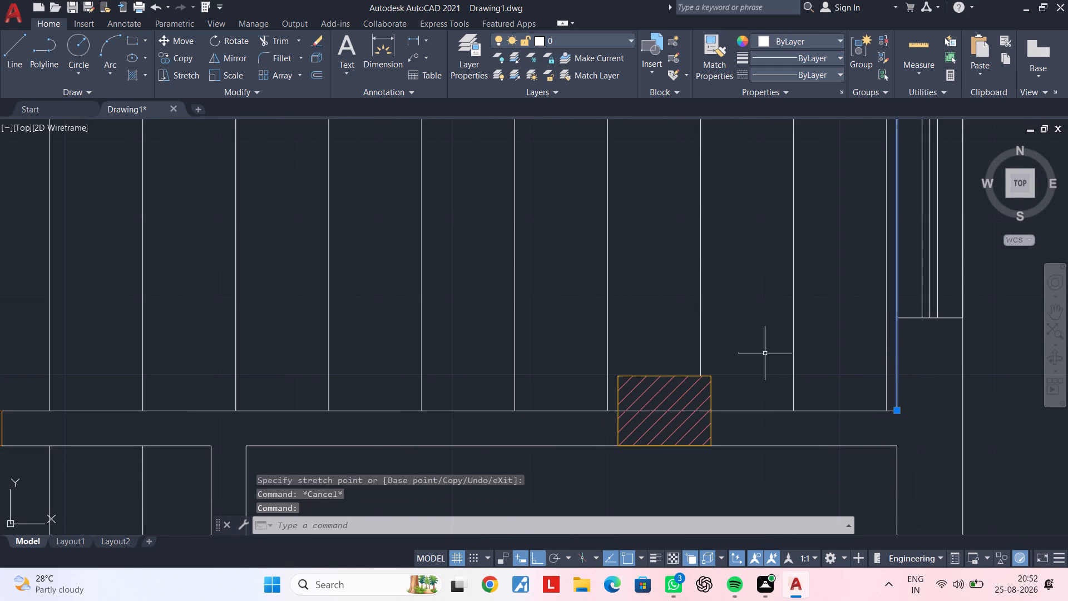
scroll(690, 353, "down", 2)
middle_click_drag(649, 352, 776, 327)
middle_click_drag(436, 333, 515, 323)
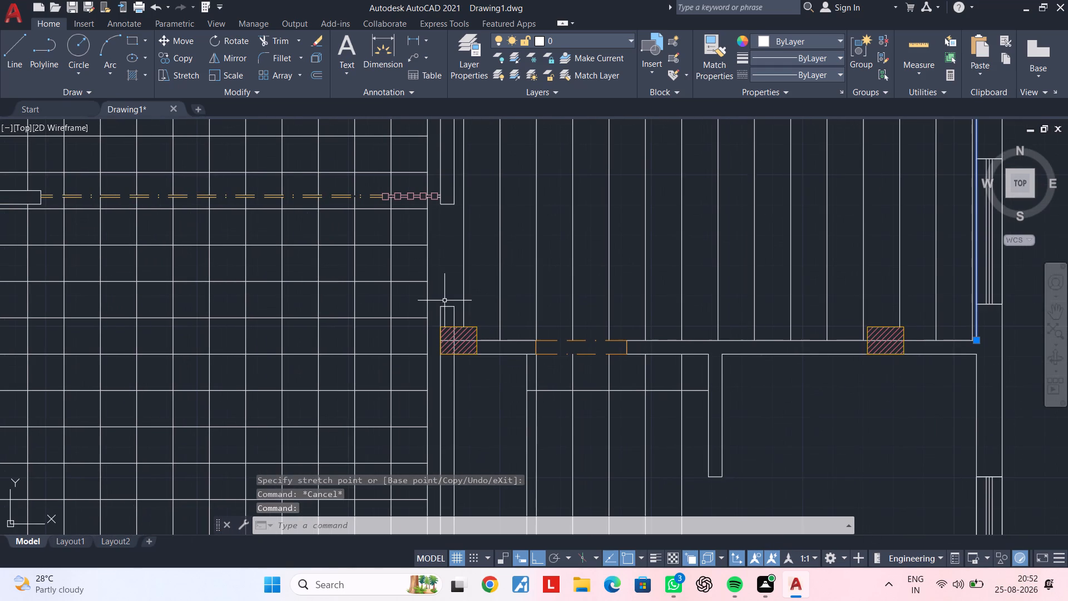
key("e")
key("x")
key("space")
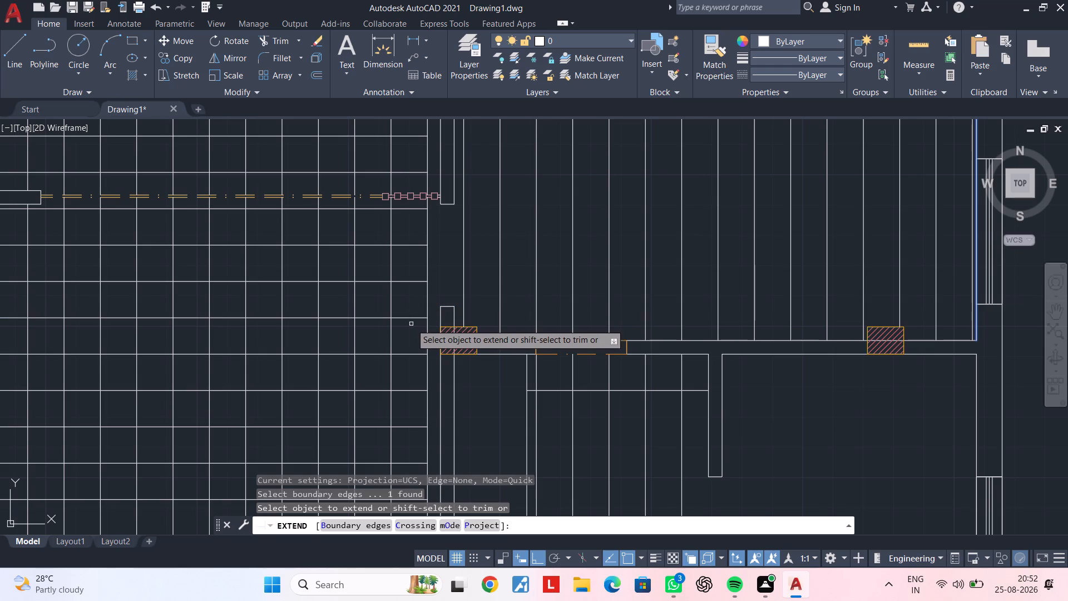
left_click(411, 324)
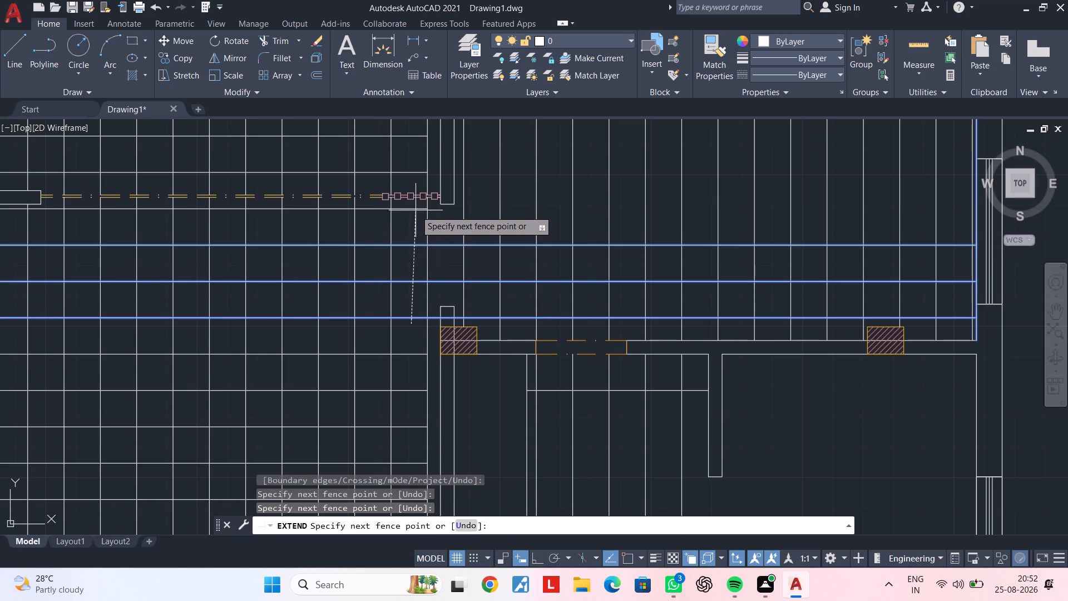
left_click(417, 205)
middle_click_drag(613, 260, 526, 257)
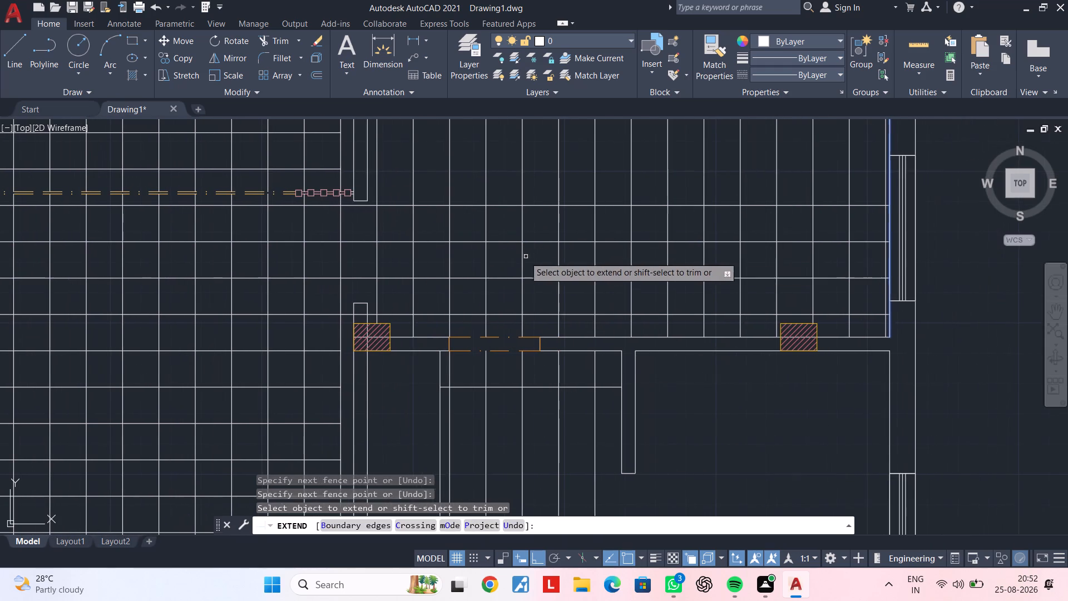
key("Escape")
key("Escape")
key("Escape")
Trim the lowest extended grid line where it crosses the wall stub above the column between hall and right room.
key("t")
type("r")
key("space")
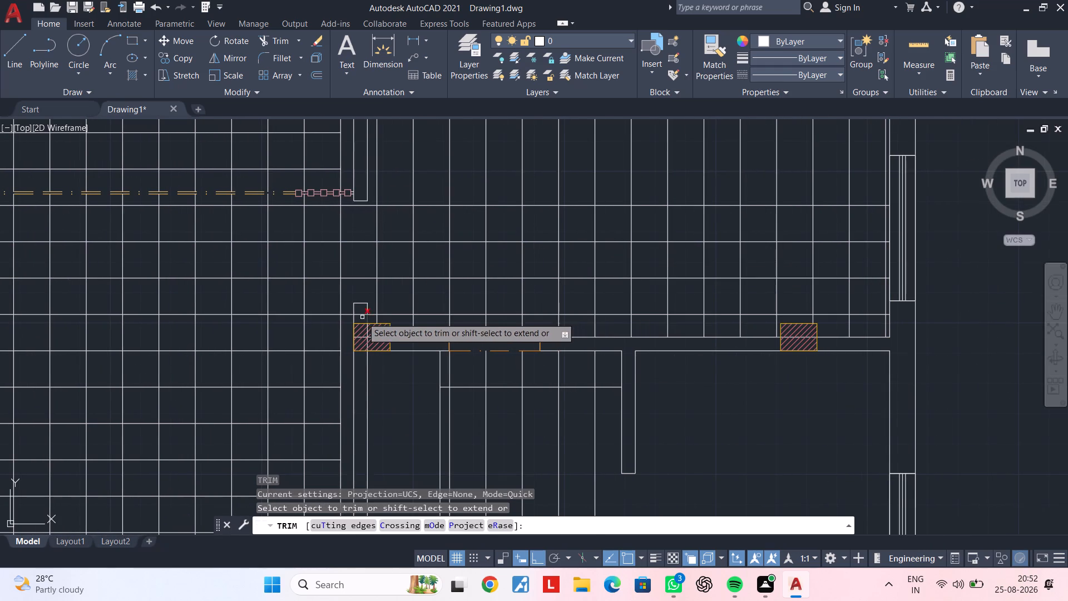
scroll(362, 317, "up", 2)
left_click(362, 308)
scroll(528, 312, "down", 1)
middle_click_drag(541, 316, 249, 313)
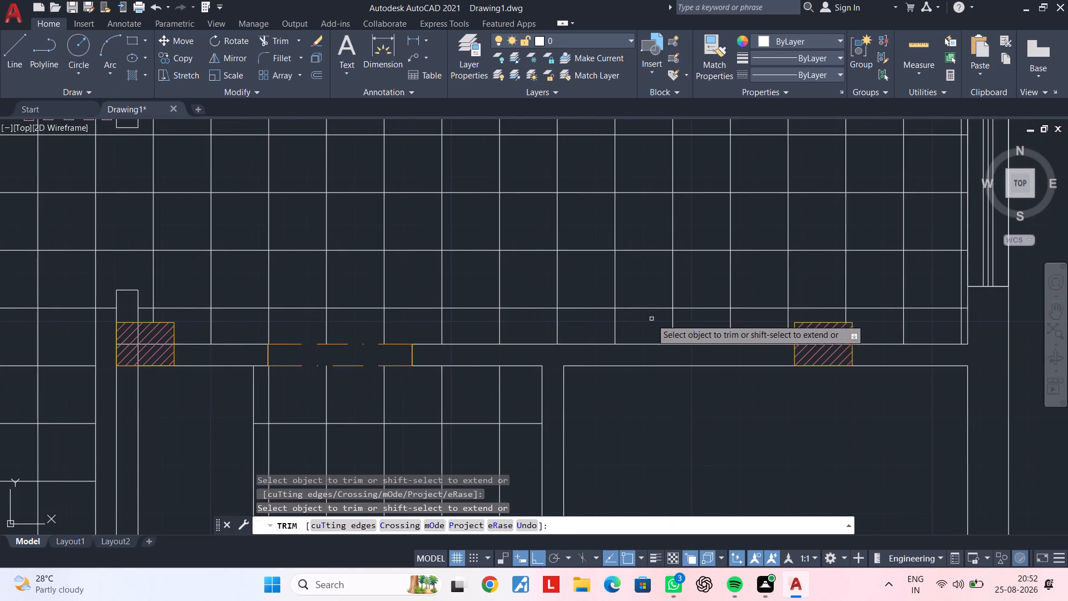
middle_click_drag(544, 318, 349, 322)
scroll(581, 284, "down", 1)
middle_click_drag(581, 284, 588, 466)
middle_click_drag(547, 379, 753, 369)
key("Escape")
key("Escape")
key("Escape")
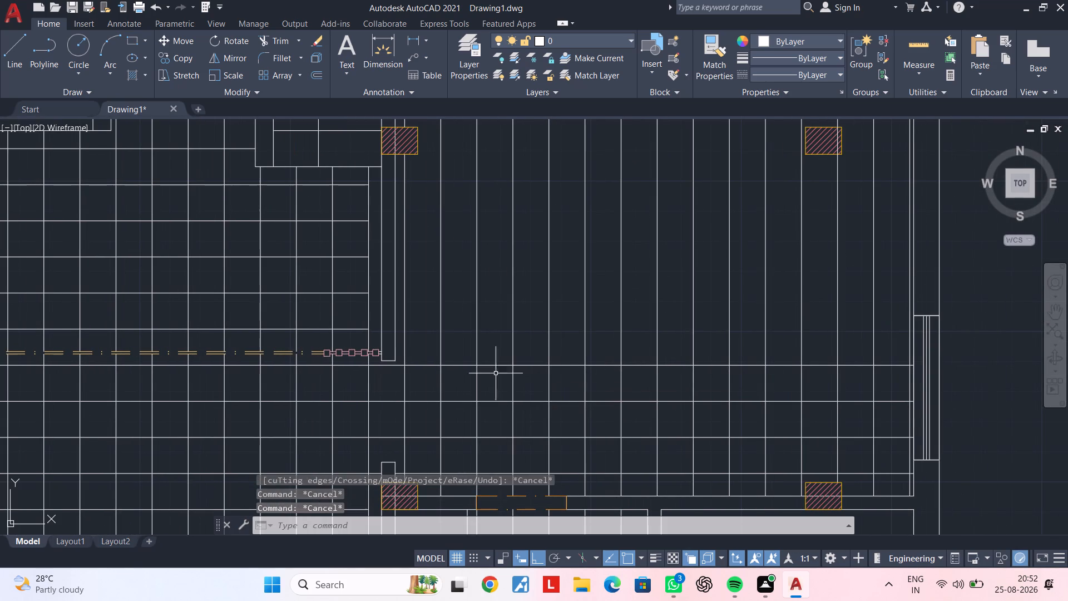
key("Escape")
key("Escape")
Extend the five horizontal grid lines above the hall's dash-dot line through to the right room's right wall.
middle_click_drag(399, 378, 432, 349)
key("Escape")
middle_click_drag(527, 351, 484, 376)
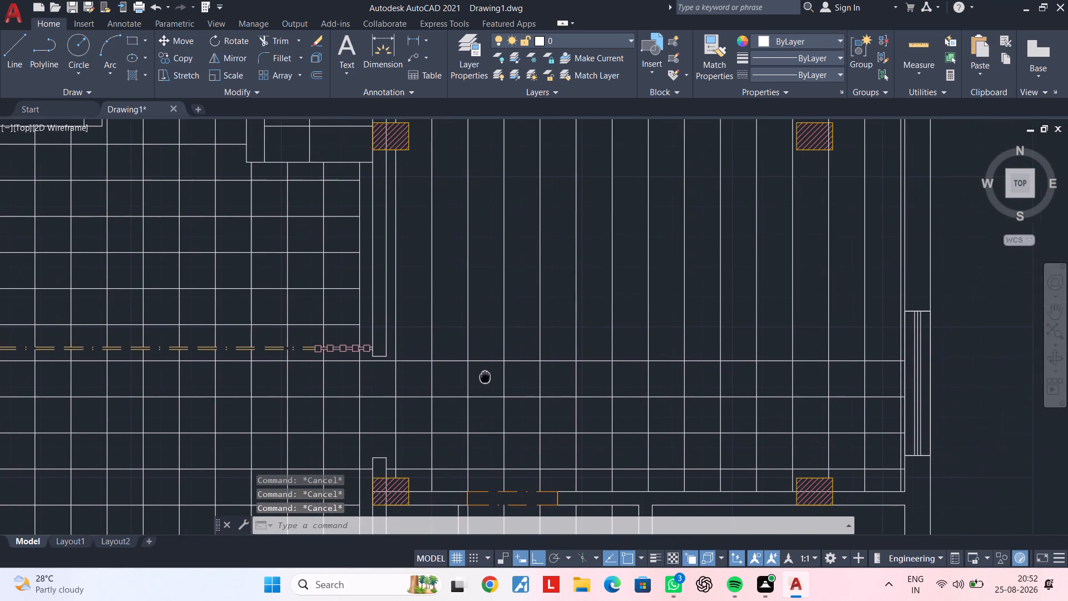
middle_click_drag(484, 376, 482, 376)
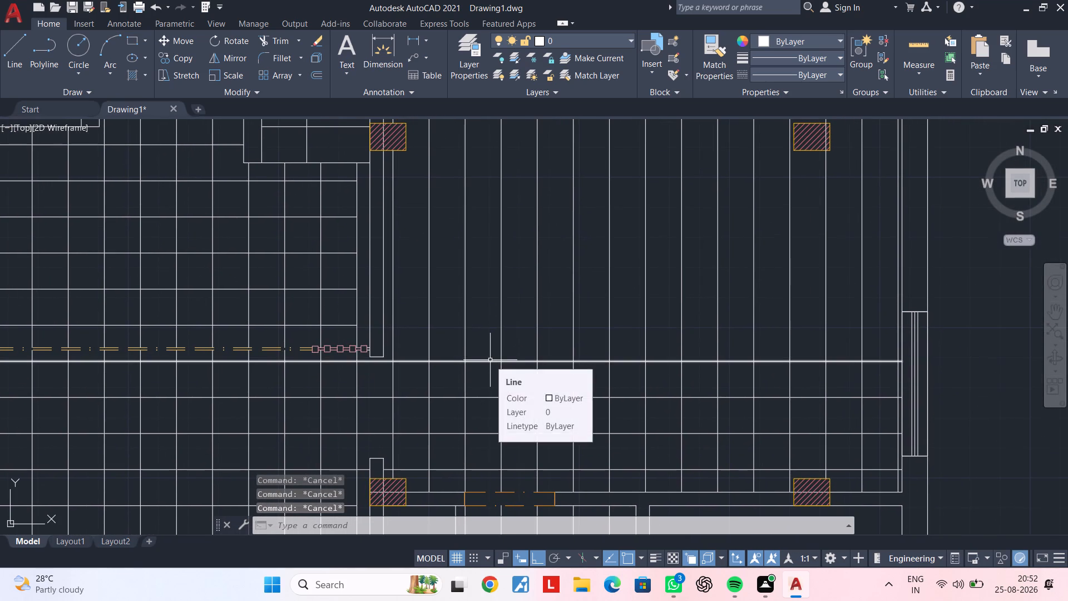
key("Escape")
middle_click_drag(487, 360, 550, 364)
key("Escape")
key("Escape")
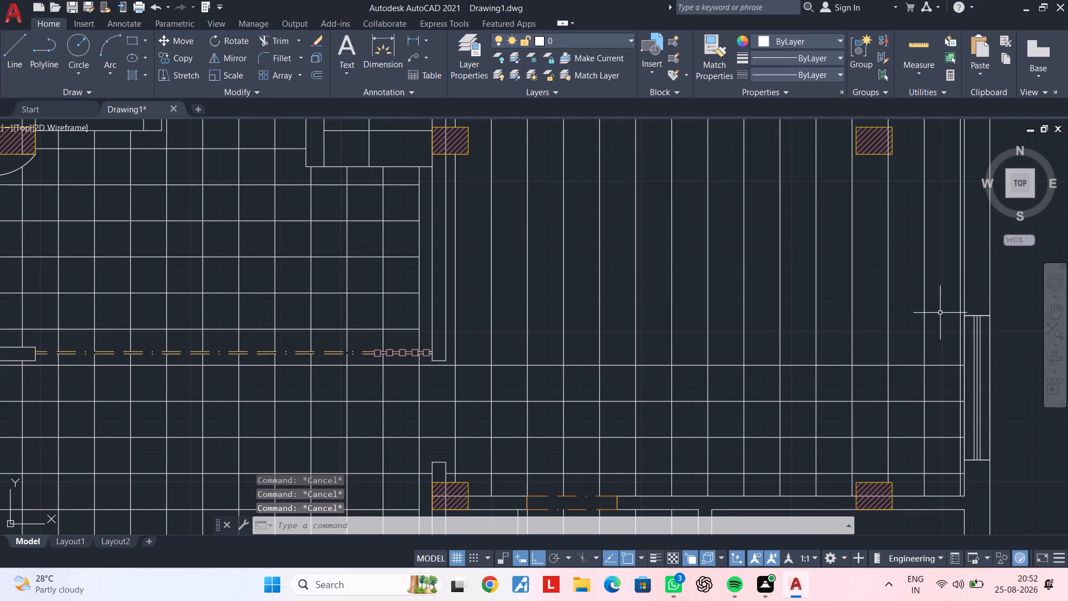
scroll(953, 302, "up", 1)
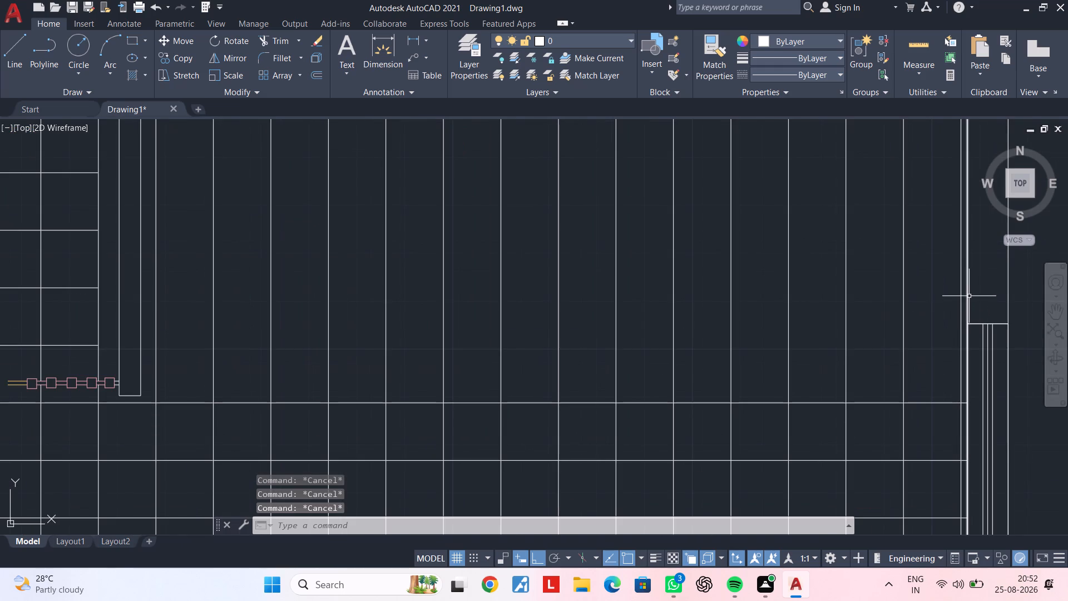
left_click(969, 296)
middle_click_drag(612, 319, 874, 316)
scroll(590, 356, "down", 1)
middle_click_drag(611, 357, 777, 354)
key("e")
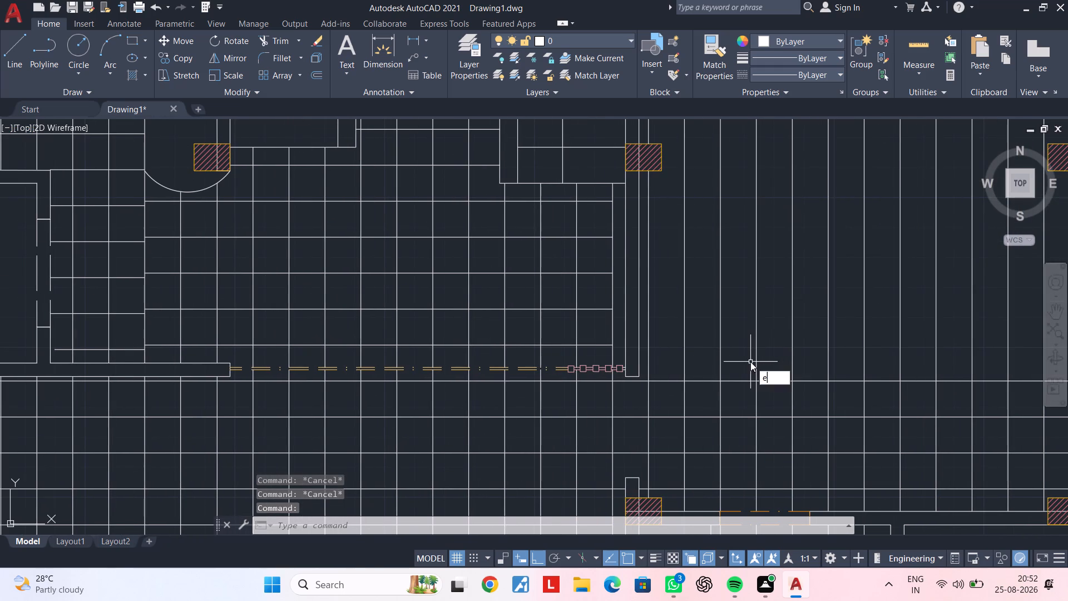
key("x")
key("space")
left_click(599, 355)
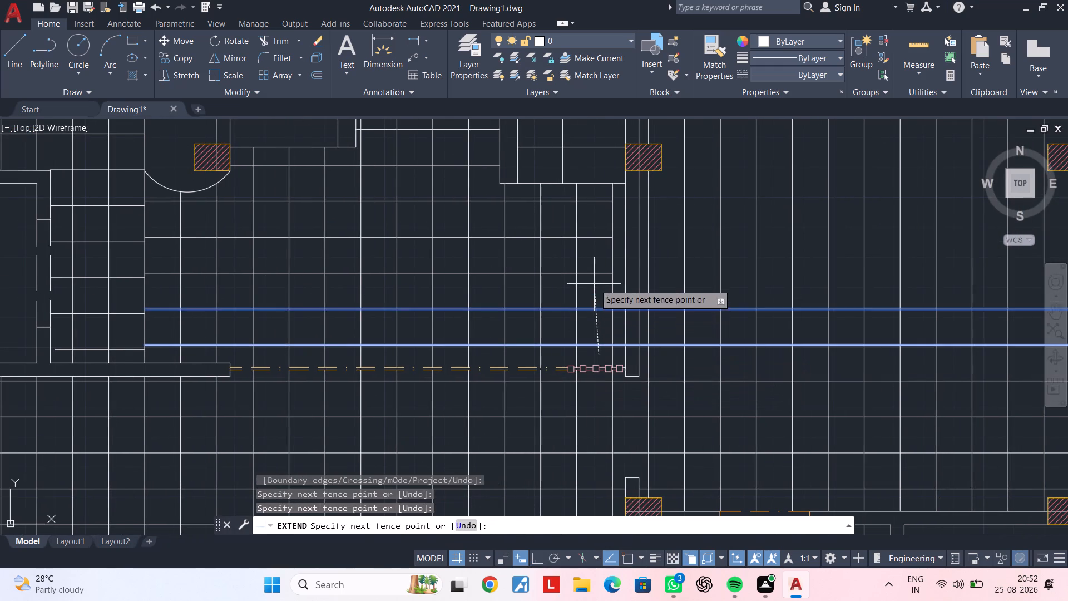
middle_click_drag(594, 283, 580, 355)
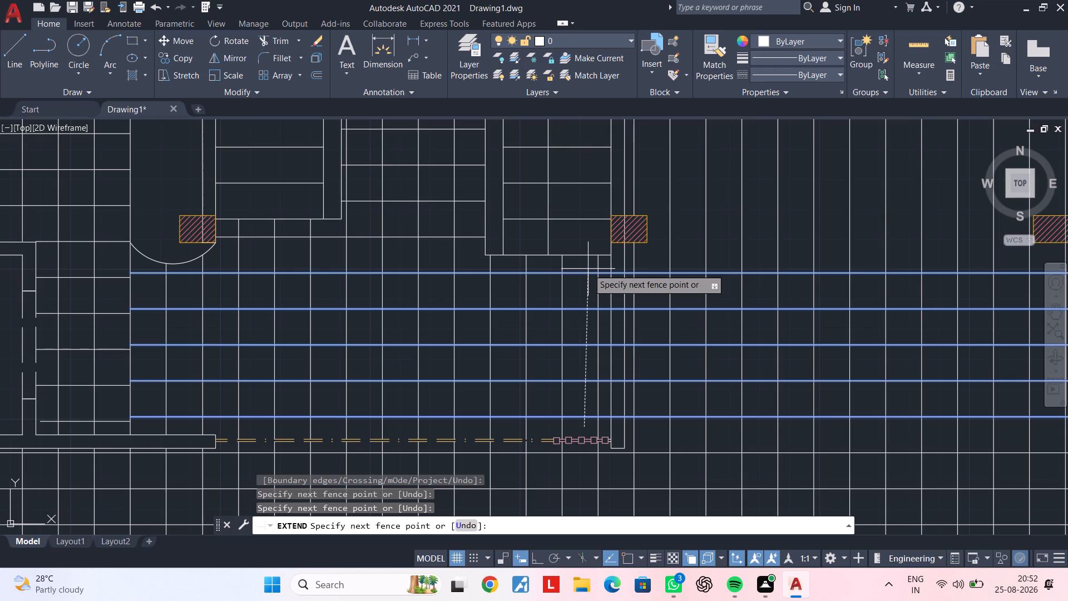
left_click(588, 269)
key("Escape")
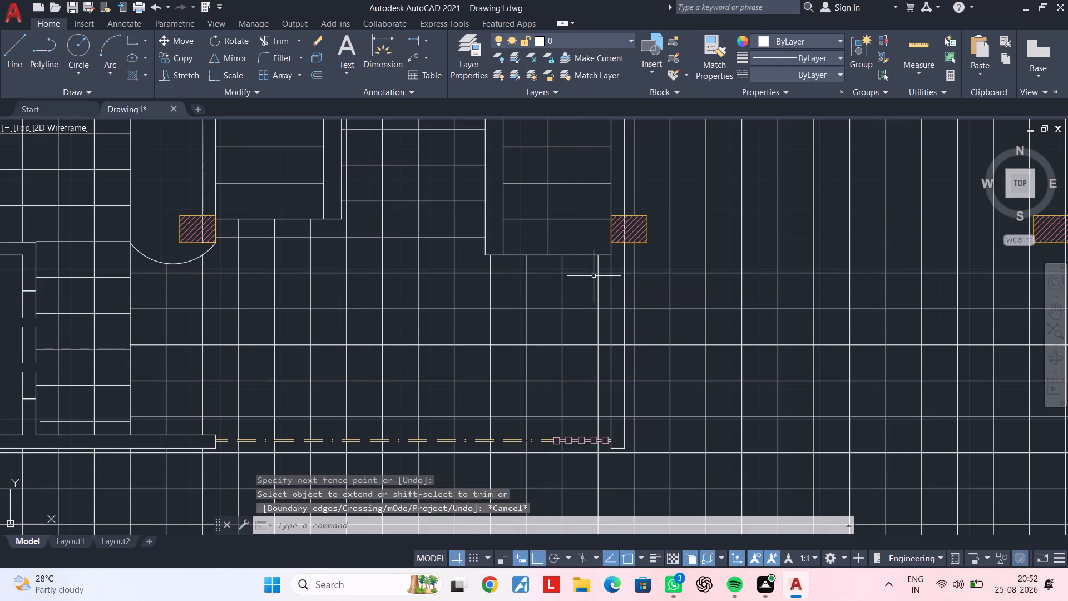
Trim the five extended grid lines where they cross the vertical wall between the stair lobby and the right room.
key("Escape")
key("t")
key("r")
key("space")
scroll(618, 426, "up", 2)
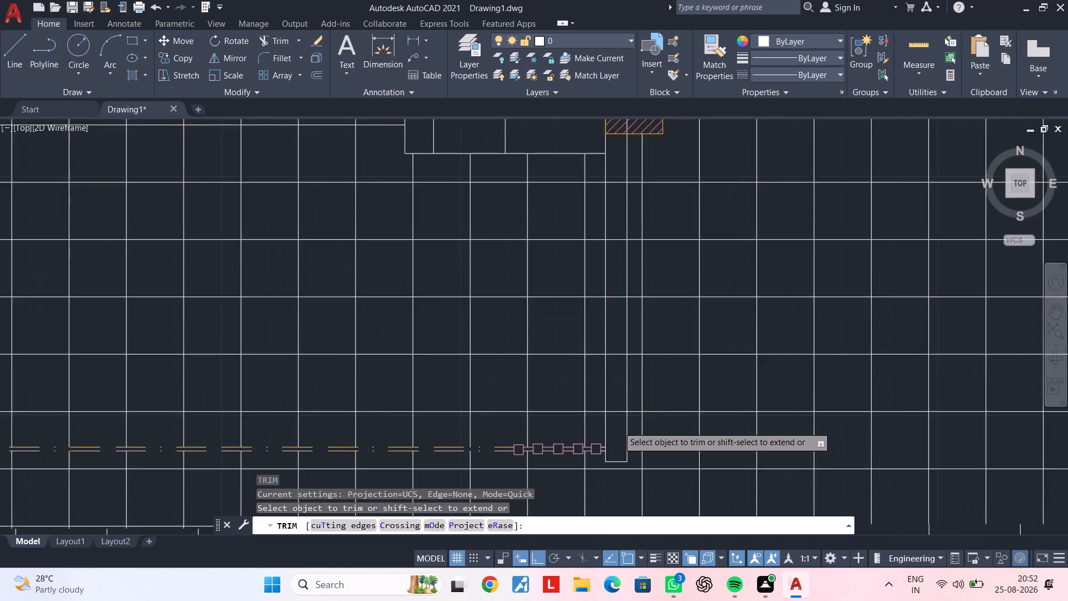
left_click(618, 415)
middle_click_drag(621, 303, 624, 481)
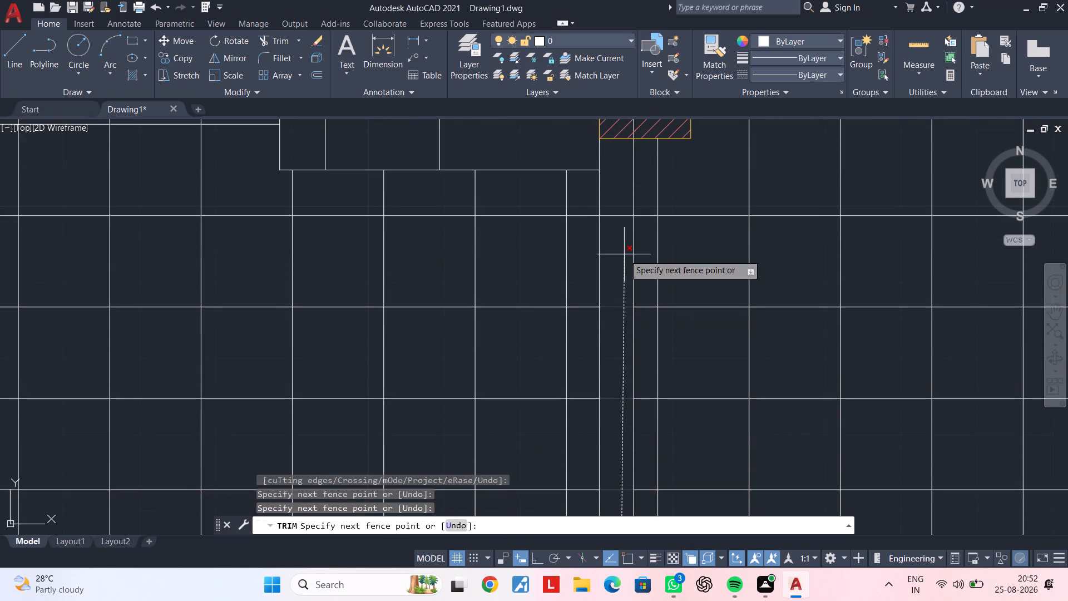
left_click(625, 206)
key("Escape")
Offset the right room's topmost horizontal grid line upward at 1' spacing three times, past the two middle columns.
scroll(641, 318, "down", 3)
middle_click_drag(699, 330, 617, 343)
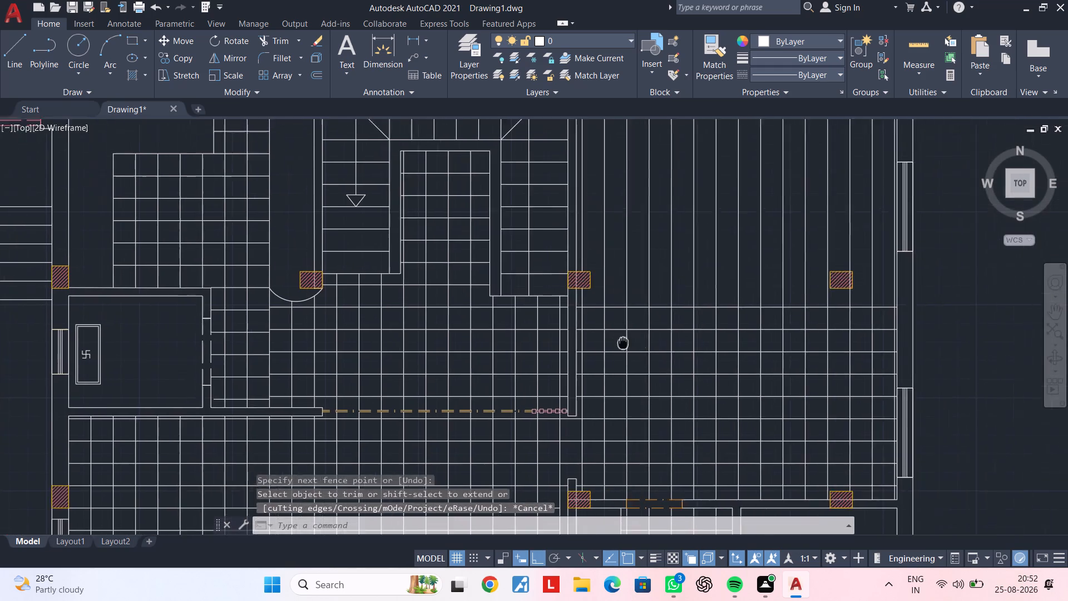
middle_click_drag(617, 343, 484, 353)
scroll(466, 329, "up", 1)
middle_click_drag(546, 338, 478, 420)
scroll(493, 417, "down", 1)
middle_click_drag(503, 399, 508, 393)
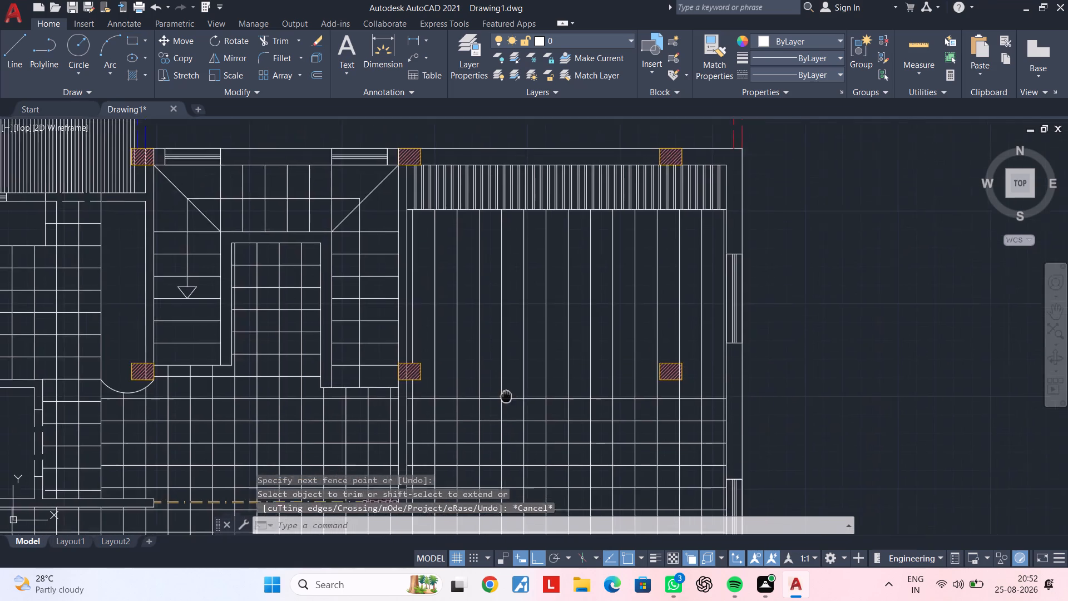
middle_click_drag(508, 393, 551, 333)
key("Escape")
scroll(551, 388, "down", 2)
middle_click_drag(561, 390, 631, 311)
middle_click_drag(639, 311, 585, 366)
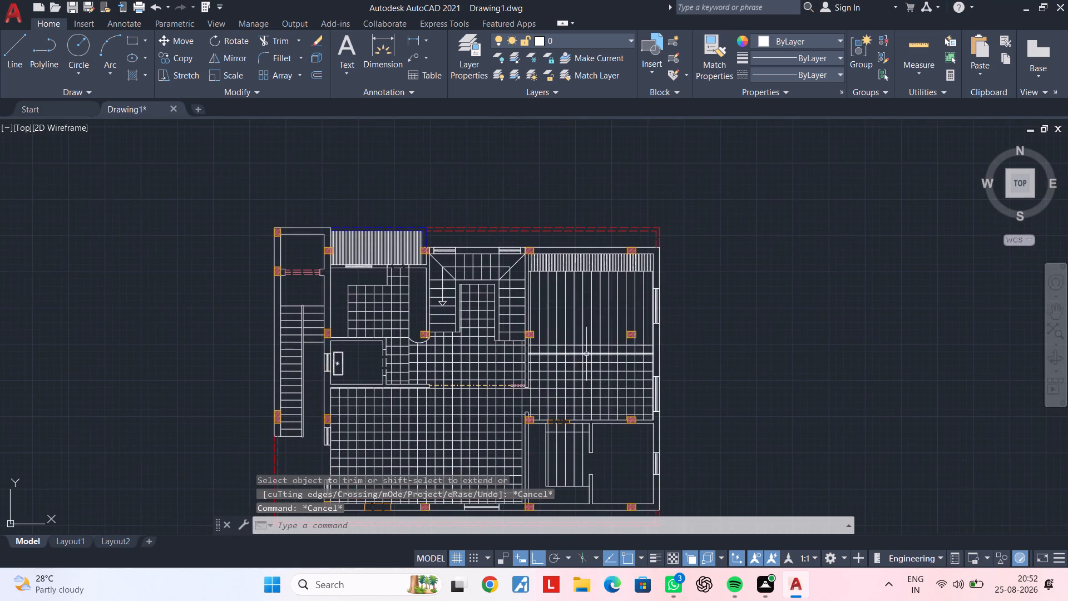
scroll(586, 354, "up", 2)
middle_click_drag(590, 348, 574, 399)
key("Escape")
key("Escape")
key("Escape")
key("o")
key("f")
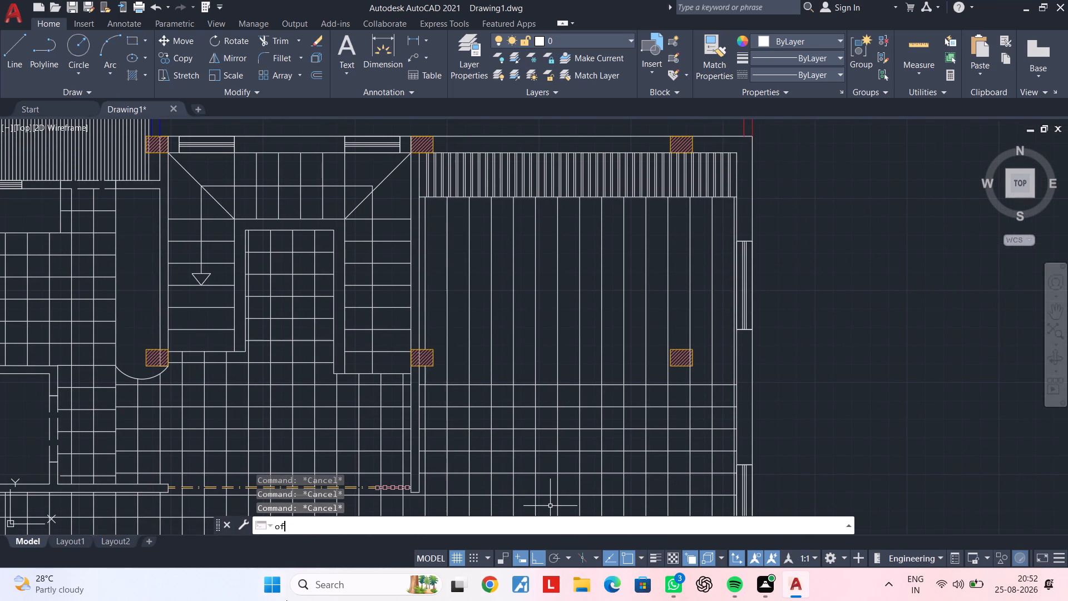
key("space")
key("1")
key("apostrophe")
key("Return")
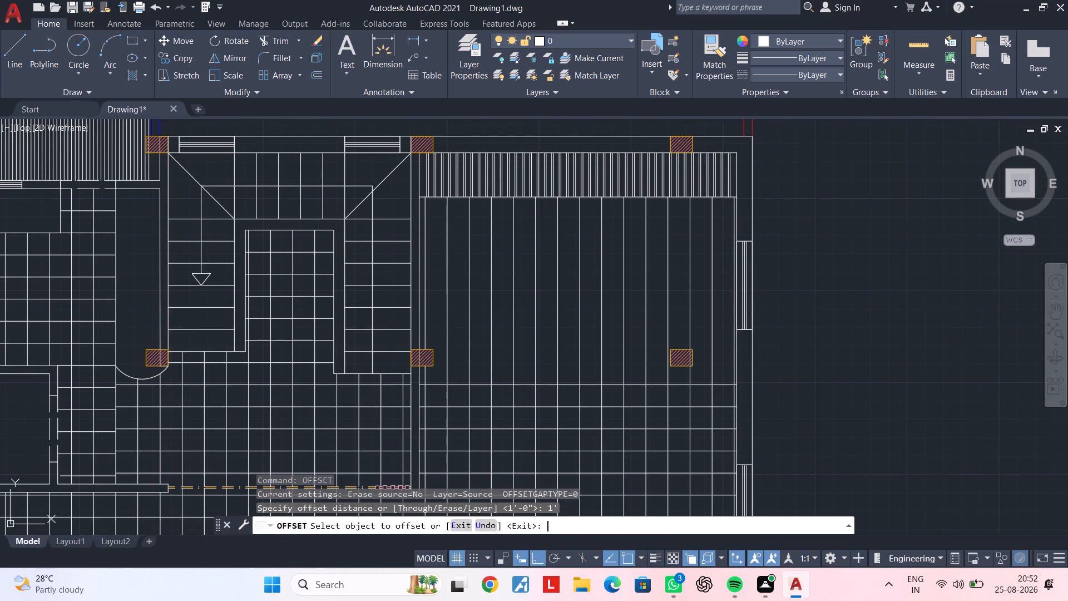
scroll(587, 382, "up", 2)
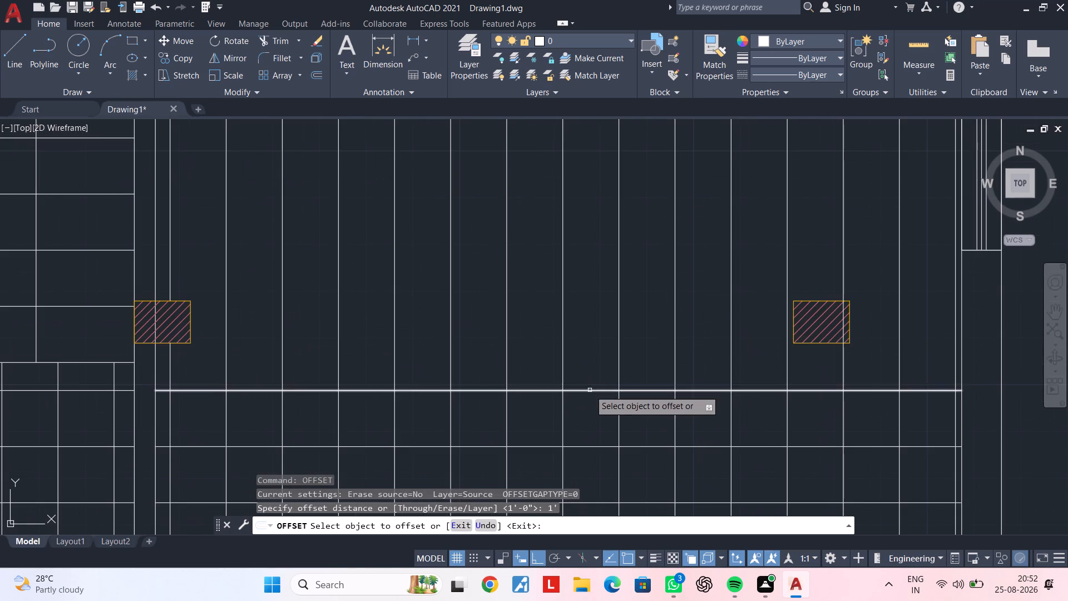
left_click(590, 390)
left_click(604, 326)
left_click(600, 334)
left_click(593, 257)
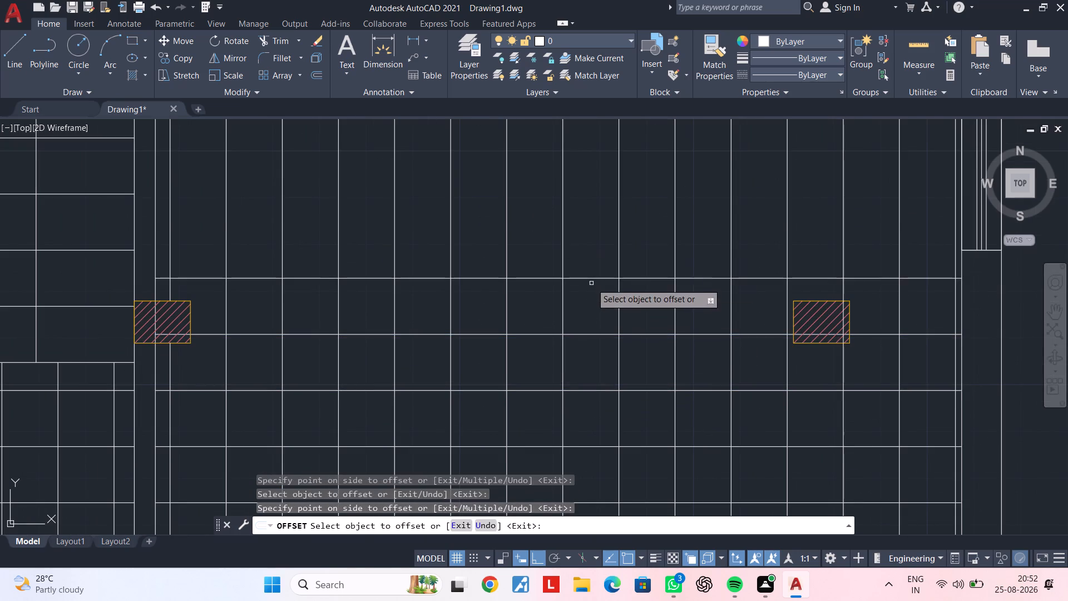
left_click(592, 279)
left_click(599, 221)
Offset five more horizontal grid lines upward at 1' spacing, up to the closely lined strip at the right room's top.
middle_click_drag(590, 222, 552, 315)
left_click(555, 315)
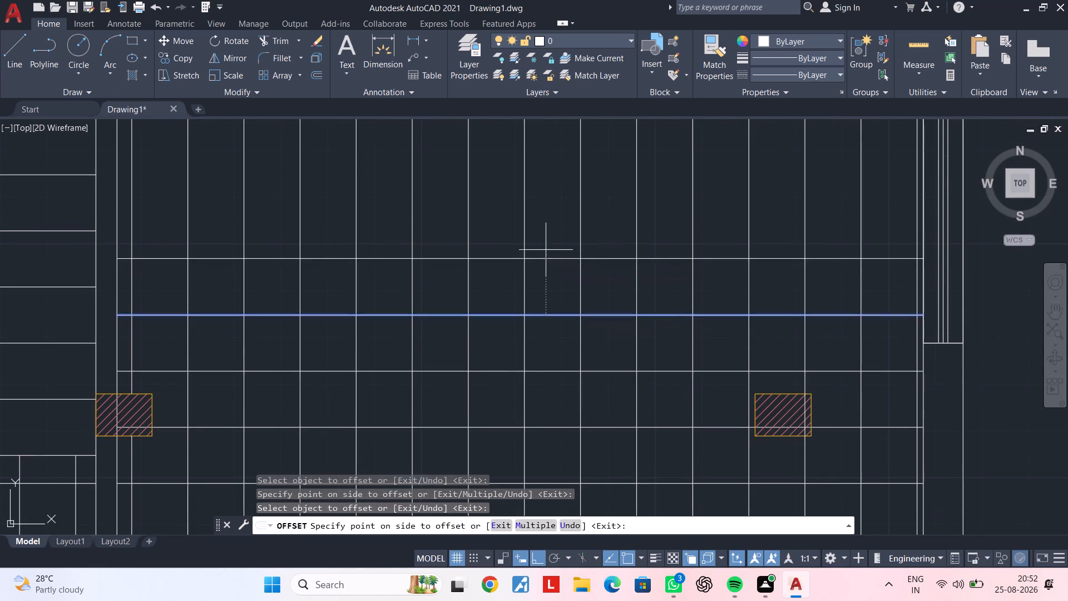
left_click(546, 250)
middle_click_drag(552, 270, 536, 326)
left_click(539, 316)
left_click(537, 235)
middle_click_drag(539, 248, 521, 294)
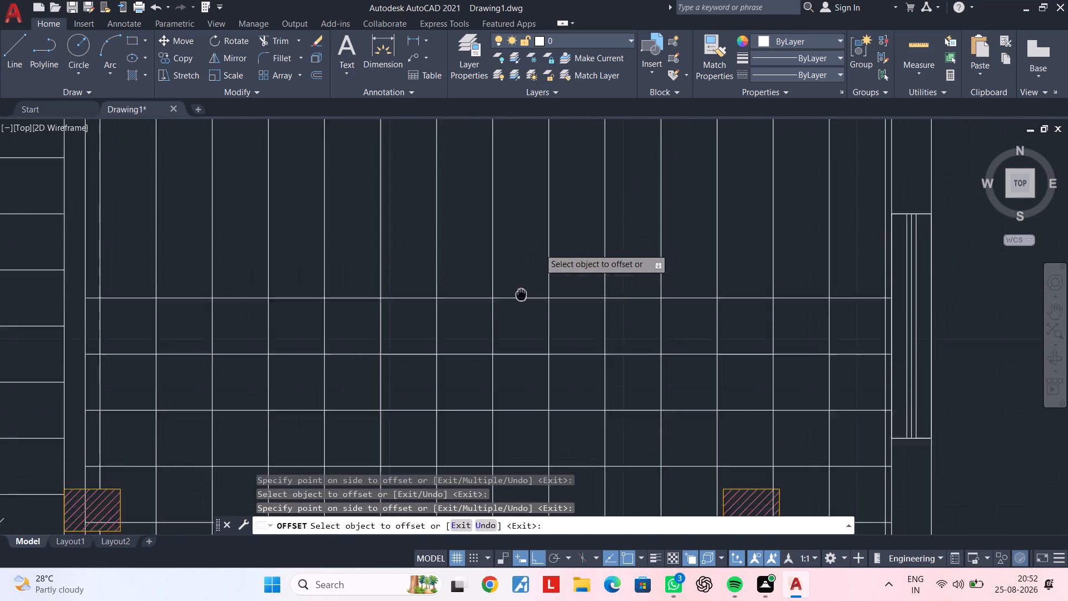
middle_click_drag(521, 294, 511, 332)
left_click(510, 341)
left_click(521, 272)
left_click(521, 285)
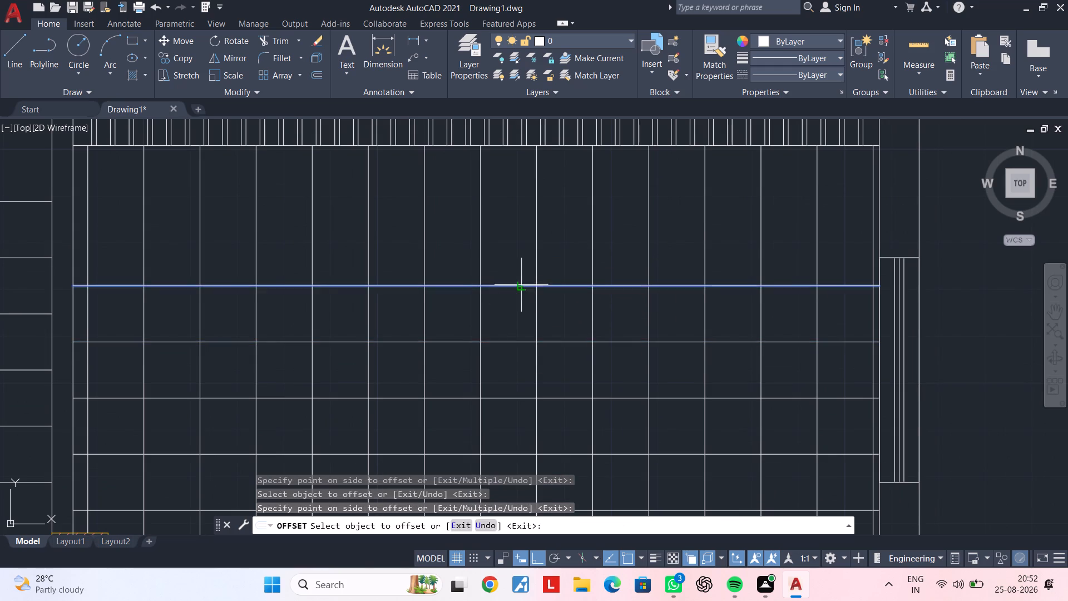
left_click(512, 235)
left_click(515, 230)
left_click(505, 168)
key("Escape")
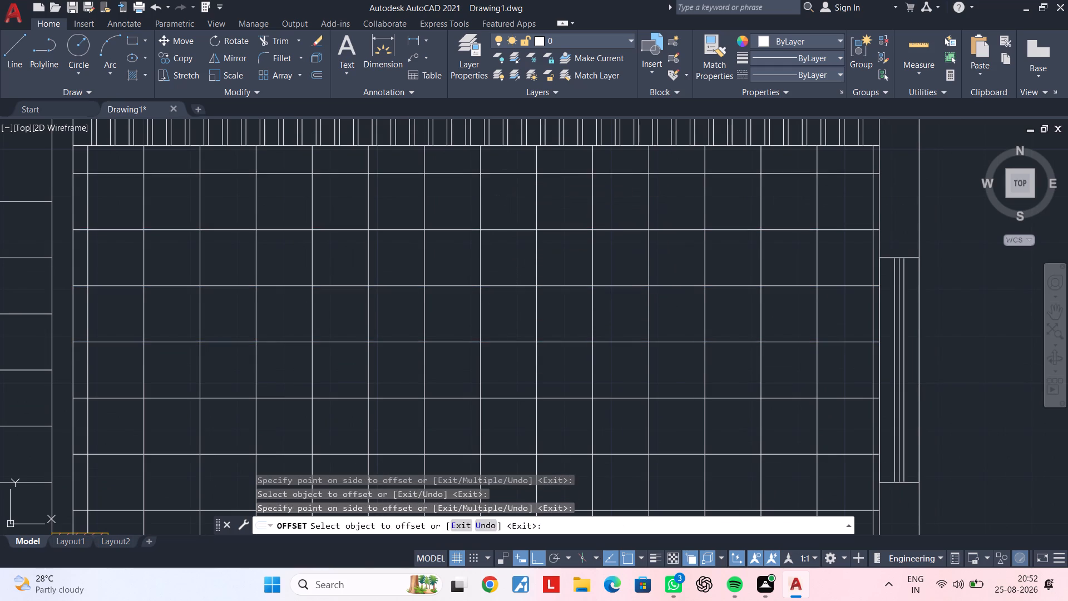
key("Escape")
Review the right room's grid and the rest of the plan, down to the small room below it.
scroll(508, 184, "down", 2)
middle_click_drag(555, 201, 497, 209)
scroll(313, 210, "up", 2)
middle_click_drag(320, 201, 341, 193)
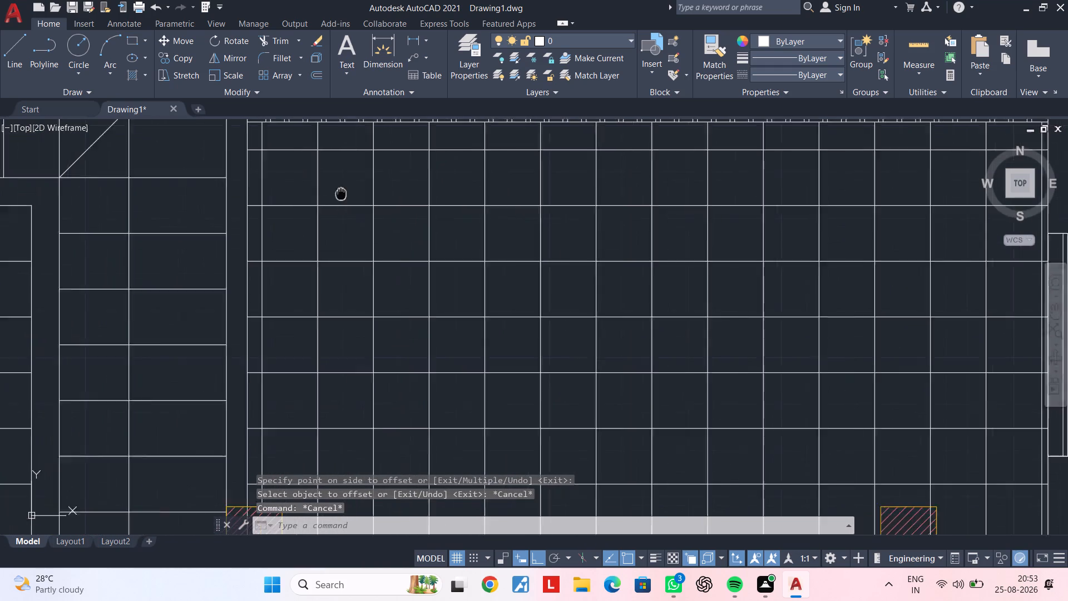
middle_click_drag(341, 193, 424, 179)
scroll(428, 180, "down", 2)
middle_click_drag(438, 204, 541, 199)
scroll(538, 245, "down", 1)
middle_click_drag(541, 244, 555, 176)
key("Escape")
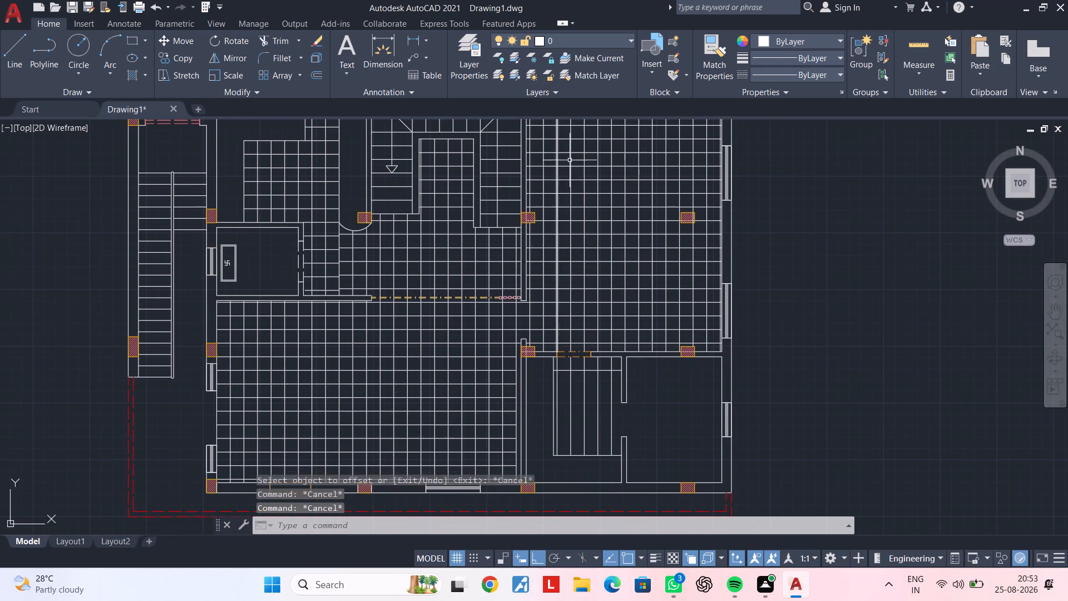
key("Escape")
key("Escape")
key("Escape")
key("Escape")
middle_click_drag(621, 355, 617, 263)
key("Escape")
key("Escape")
middle_click_drag(584, 272, 584, 274)
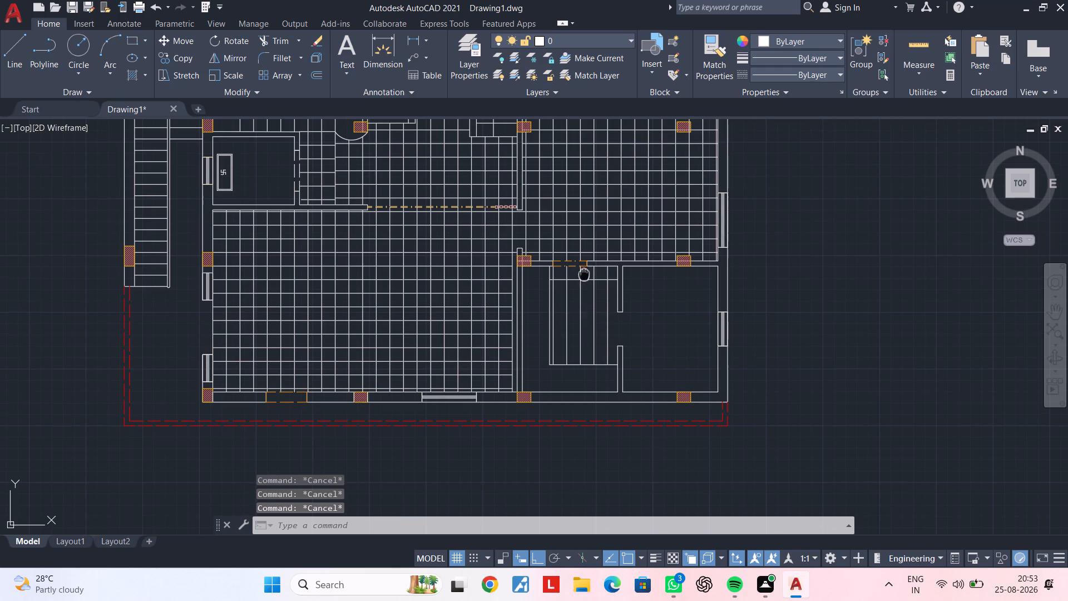
middle_click_drag(584, 274, 580, 285)
scroll(569, 297, "up", 3)
middle_click_drag(585, 291, 518, 324)
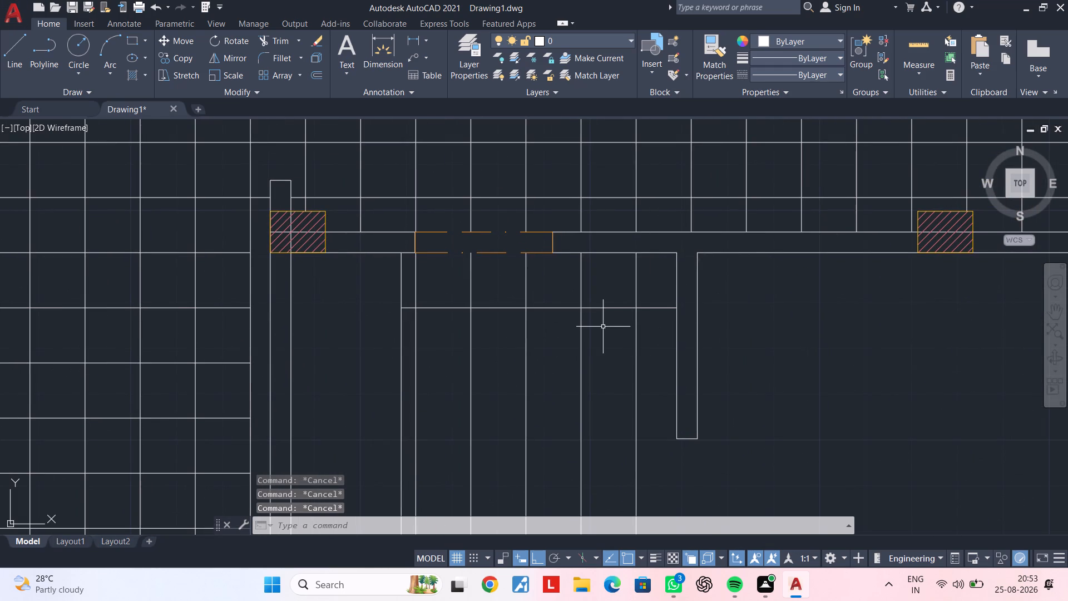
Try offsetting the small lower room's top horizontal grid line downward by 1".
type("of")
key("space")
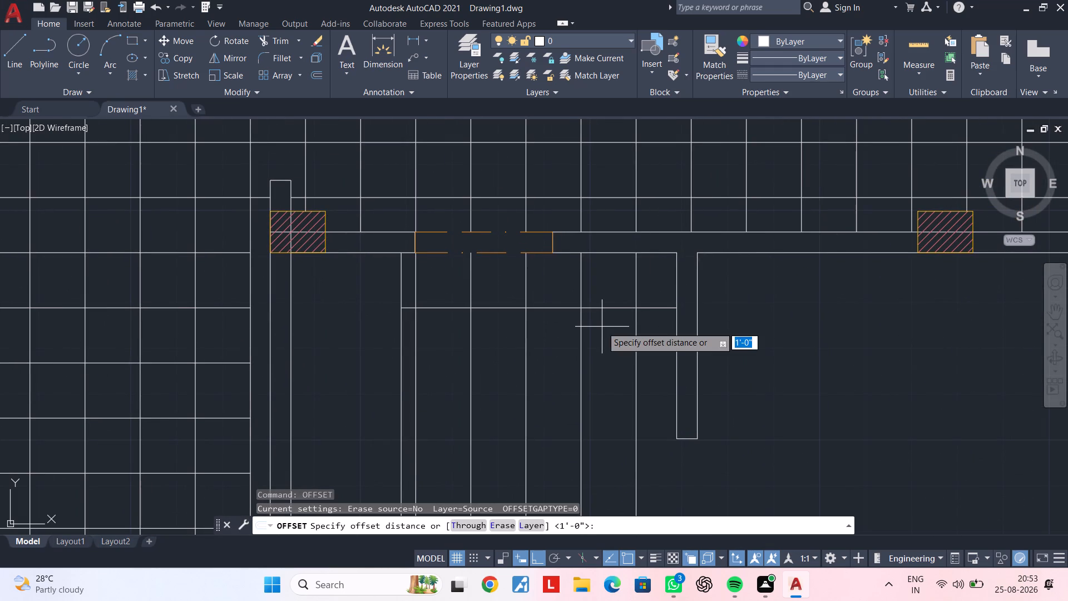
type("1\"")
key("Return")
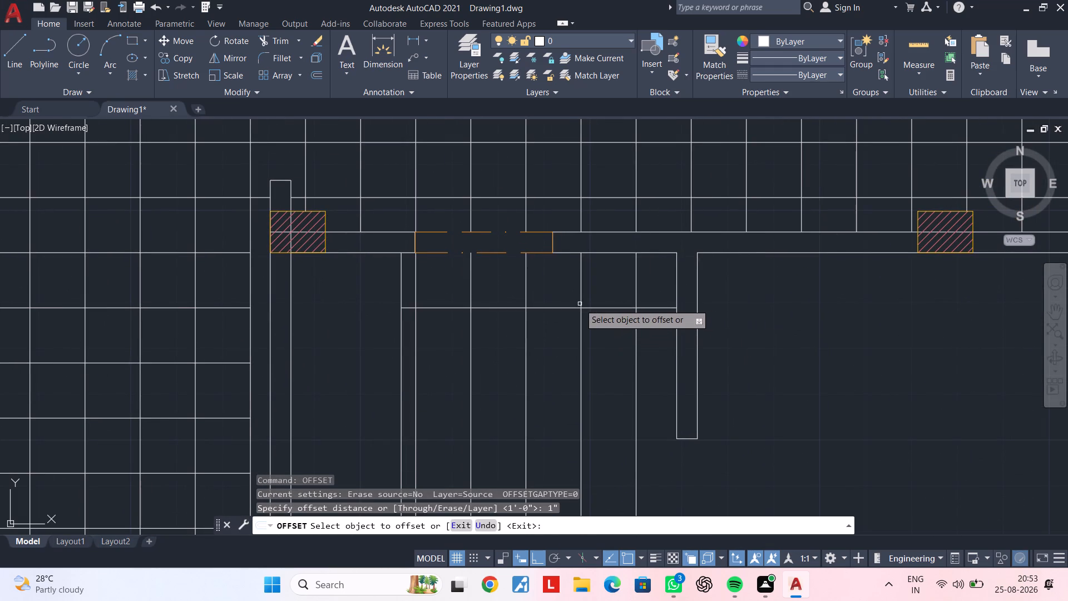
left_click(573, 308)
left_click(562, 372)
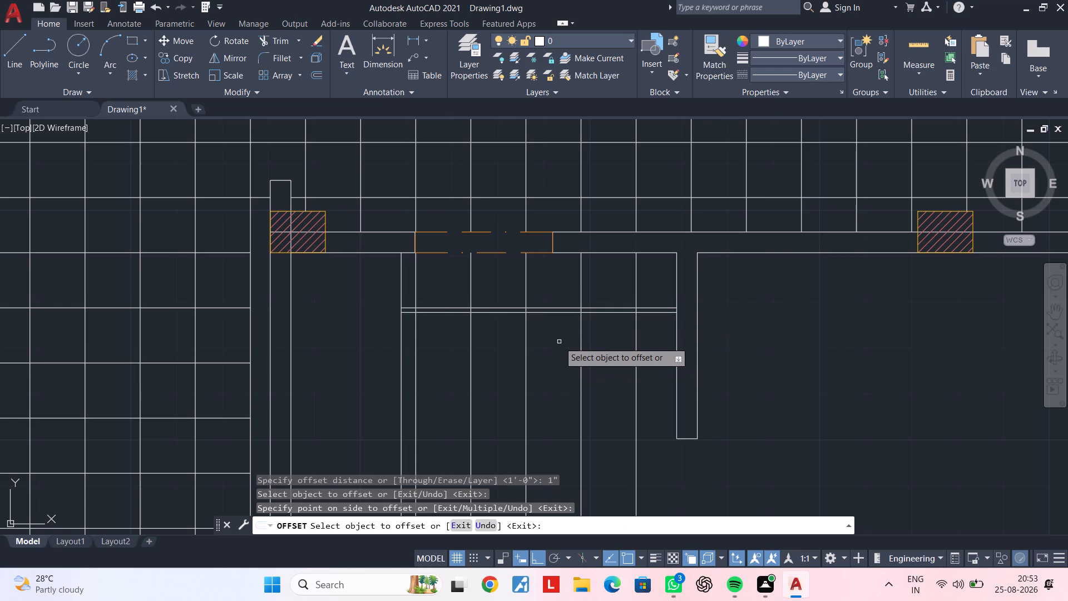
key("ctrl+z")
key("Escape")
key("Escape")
Offset the small lower room's top horizontal grid line downward at 1' spacing six times, down to its bottom boundary line.
type("of")
key("space")
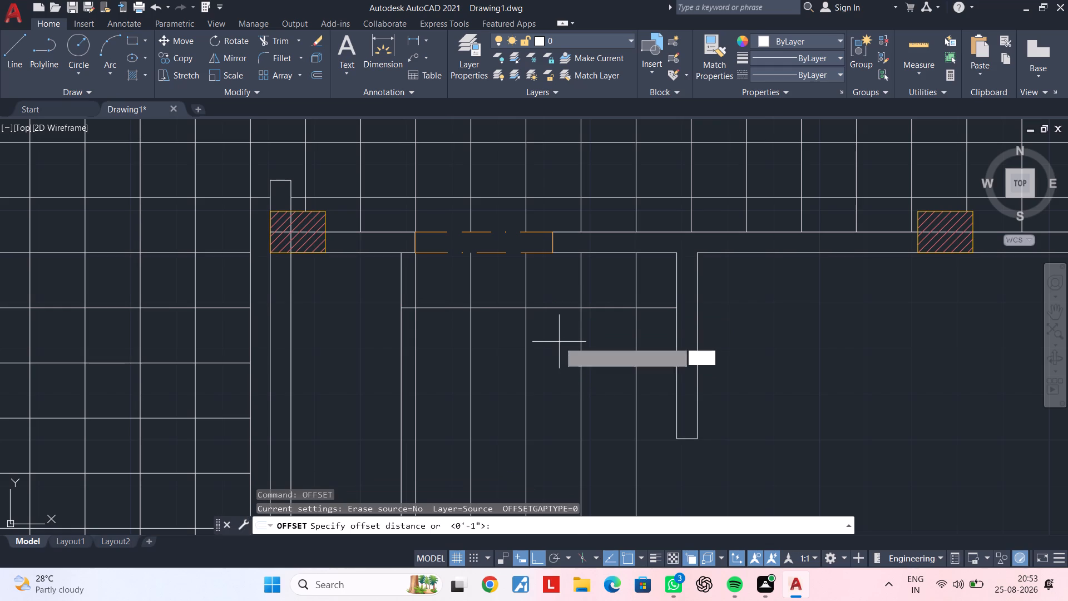
type("1'")
key("Return")
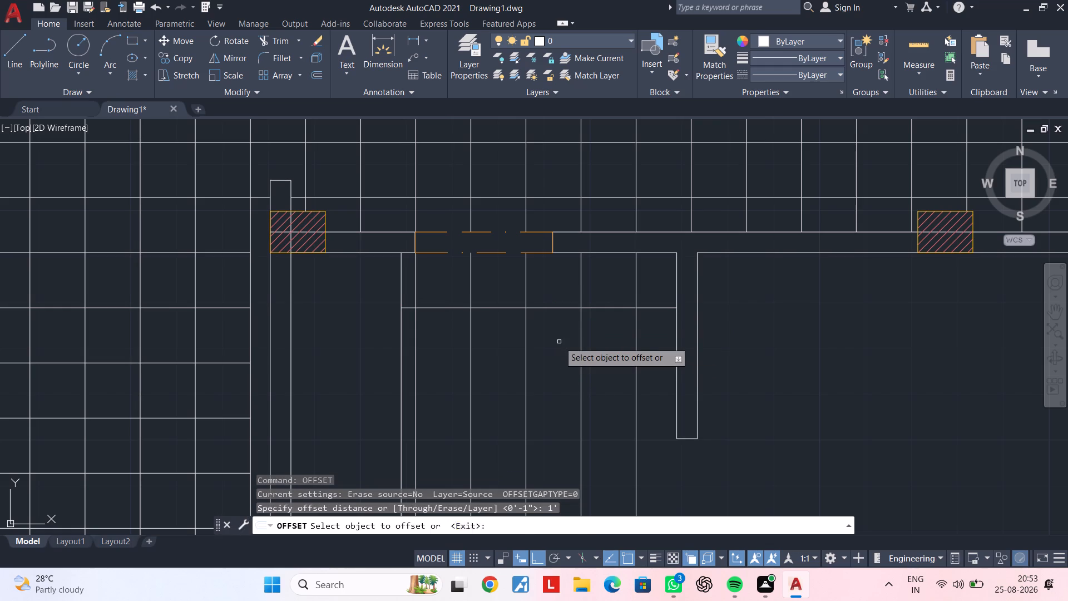
left_click(561, 307)
left_click(556, 370)
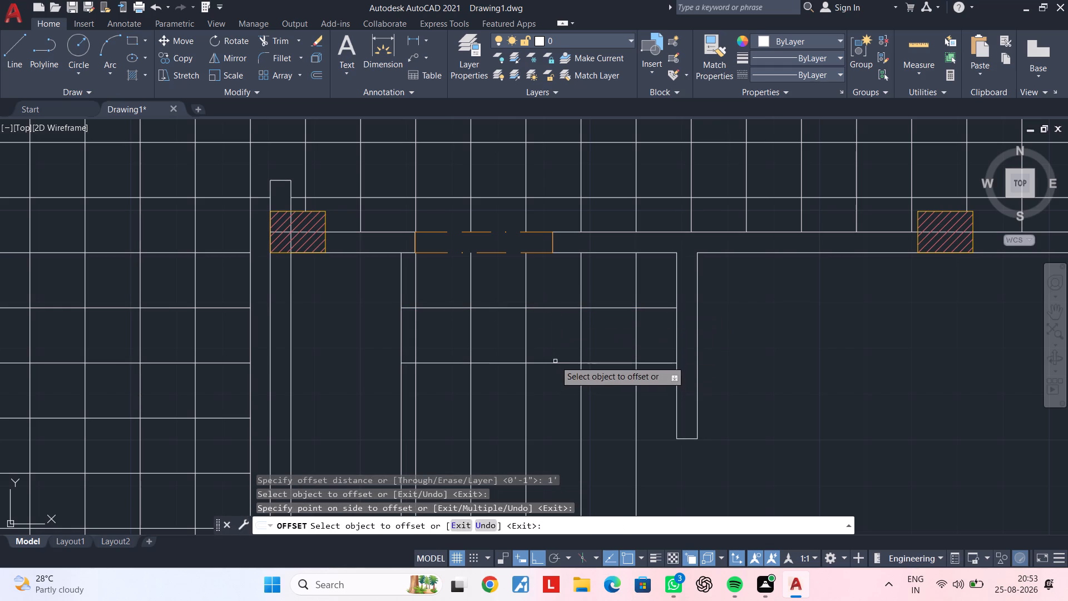
left_click(555, 363)
left_click(550, 408)
scroll(562, 414, "down", 1)
middle_click_drag(563, 406, 589, 262)
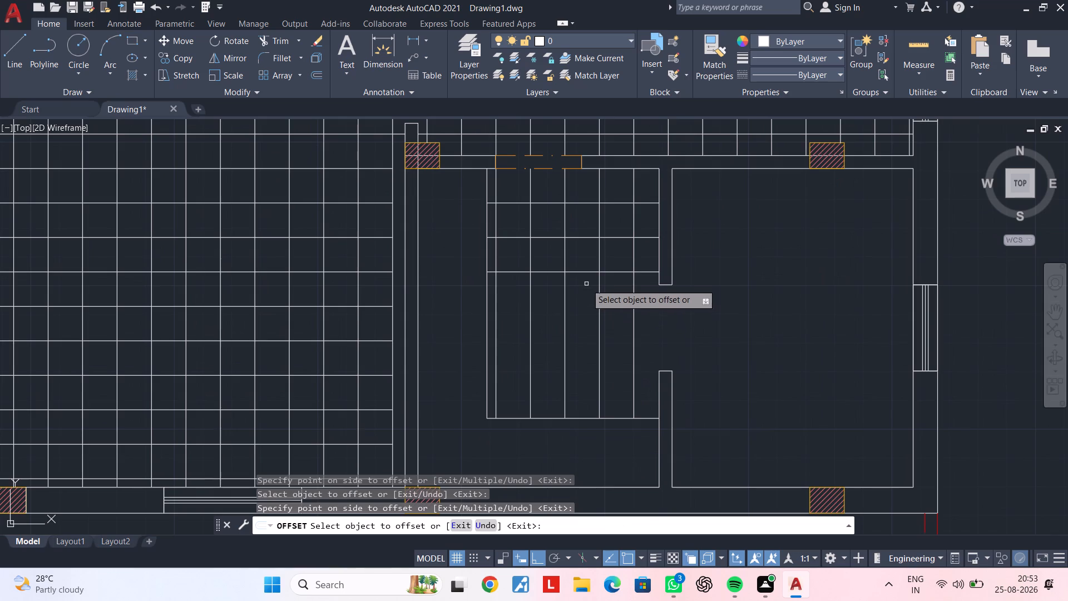
left_click(585, 273)
left_click(575, 326)
left_click(576, 307)
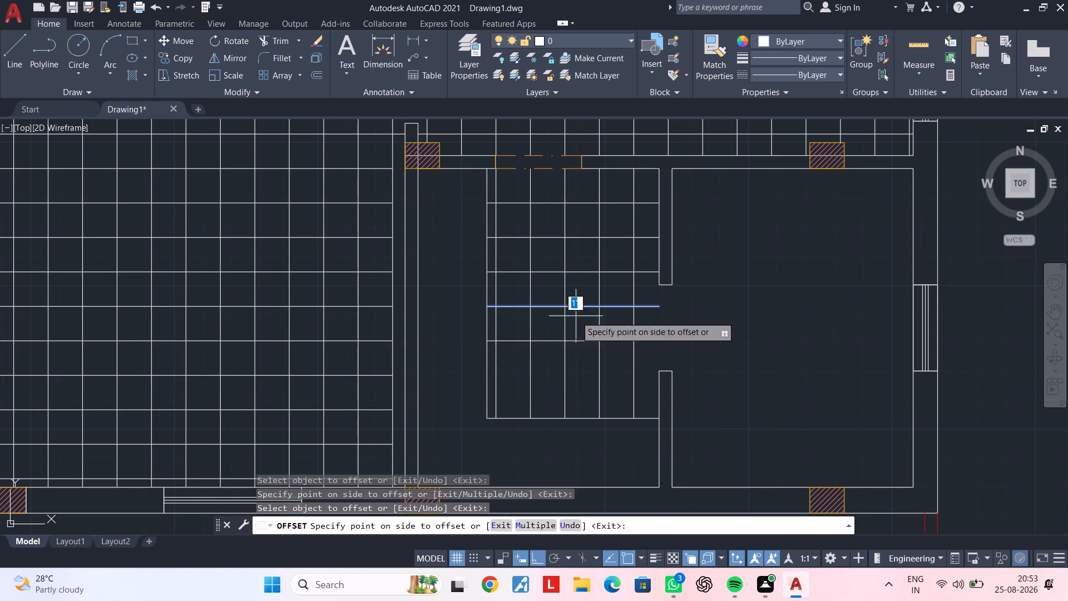
left_click(586, 358)
left_click(586, 344)
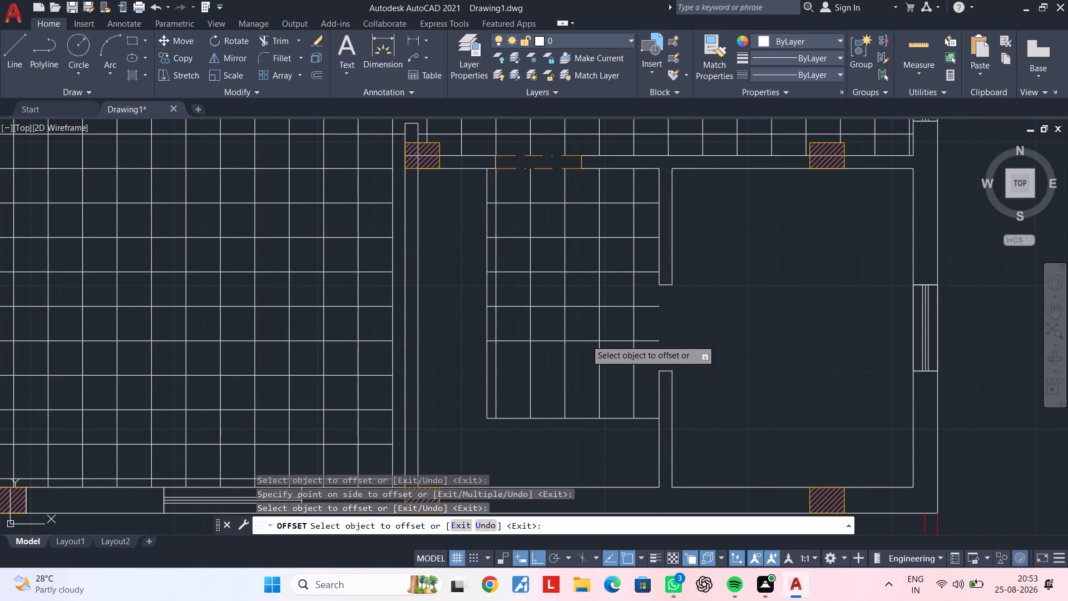
left_click(586, 339)
left_click(578, 379)
left_click(581, 375)
left_click(584, 401)
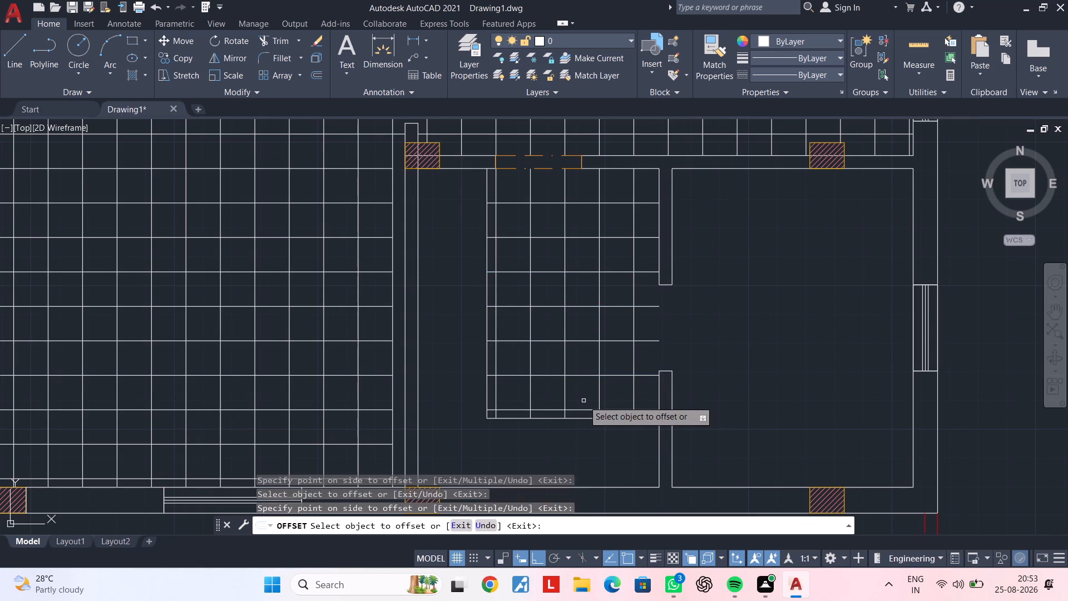
End the offset and review the grid across the plan, from the small lower room to the large lower-left room.
key("Escape")
key("Escape")
middle_click_drag(652, 400, 598, 401)
key("Escape")
key("Escape")
middle_click_drag(604, 354, 621, 303)
key("Escape")
key("Escape")
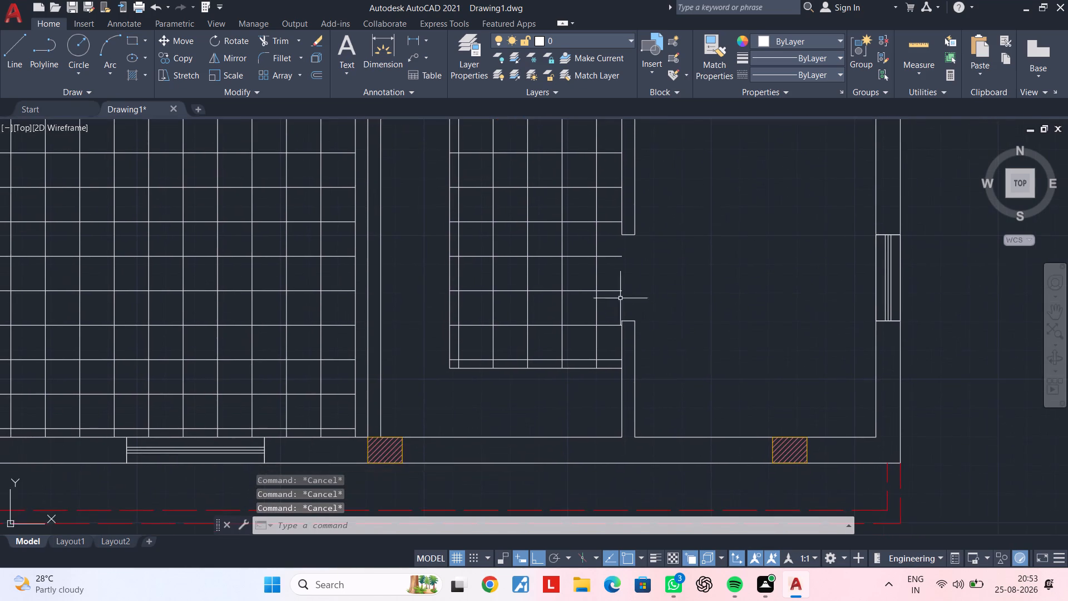
scroll(625, 288, "down", 2)
middle_click_drag(665, 308, 722, 393)
key("Escape")
key("Escape")
middle_click_drag(696, 379, 765, 366)
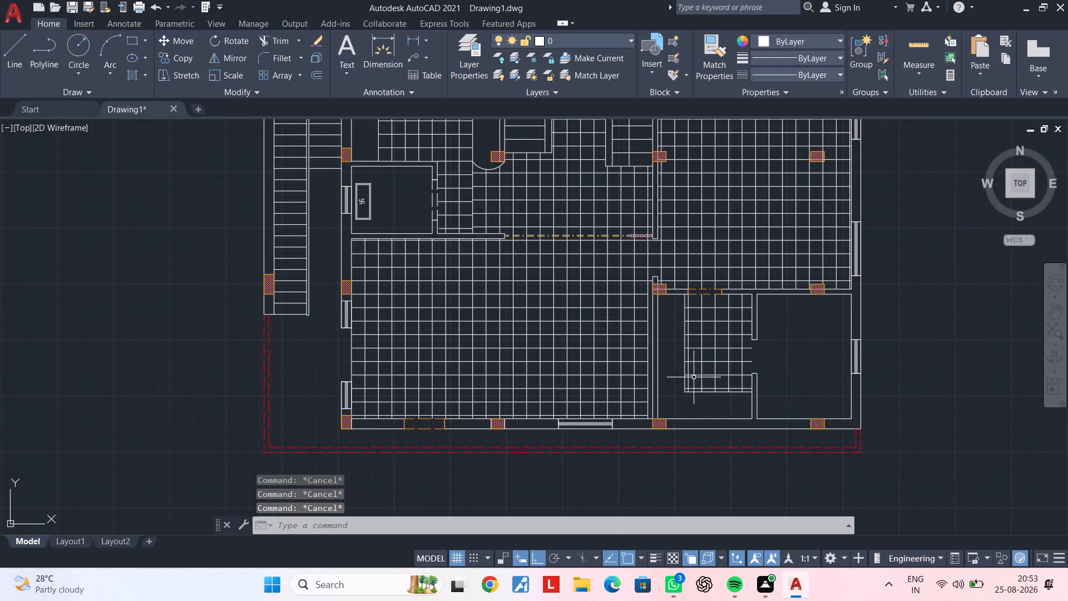
middle_click_drag(700, 376, 800, 361)
middle_click(734, 352)
scroll(458, 342, "up", 2)
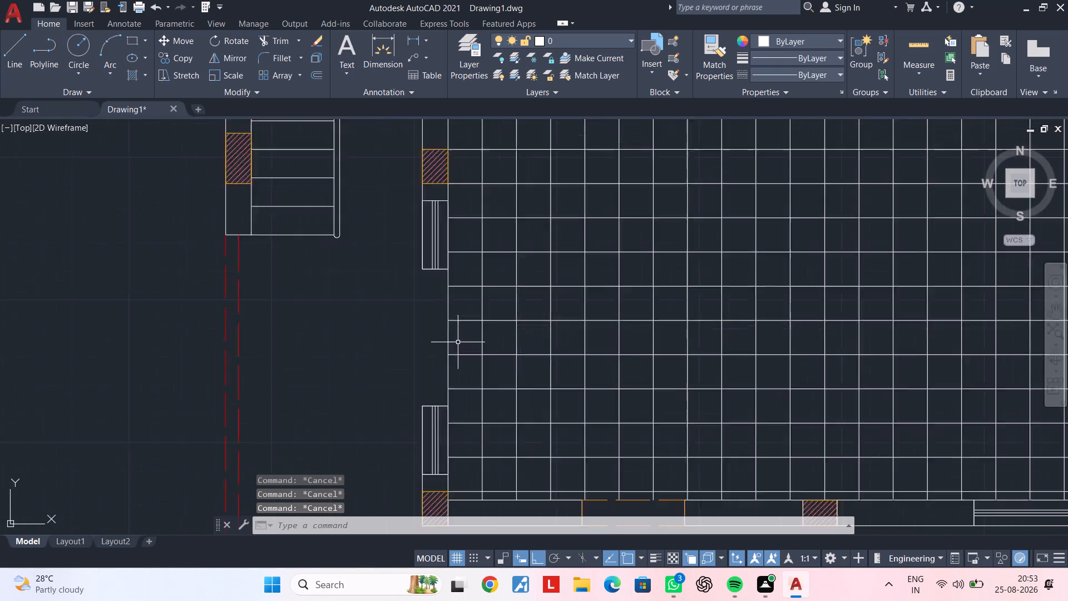
scroll(458, 342, "up", 1)
scroll(477, 386, "down", 3)
middle_click_drag(561, 381, 418, 413)
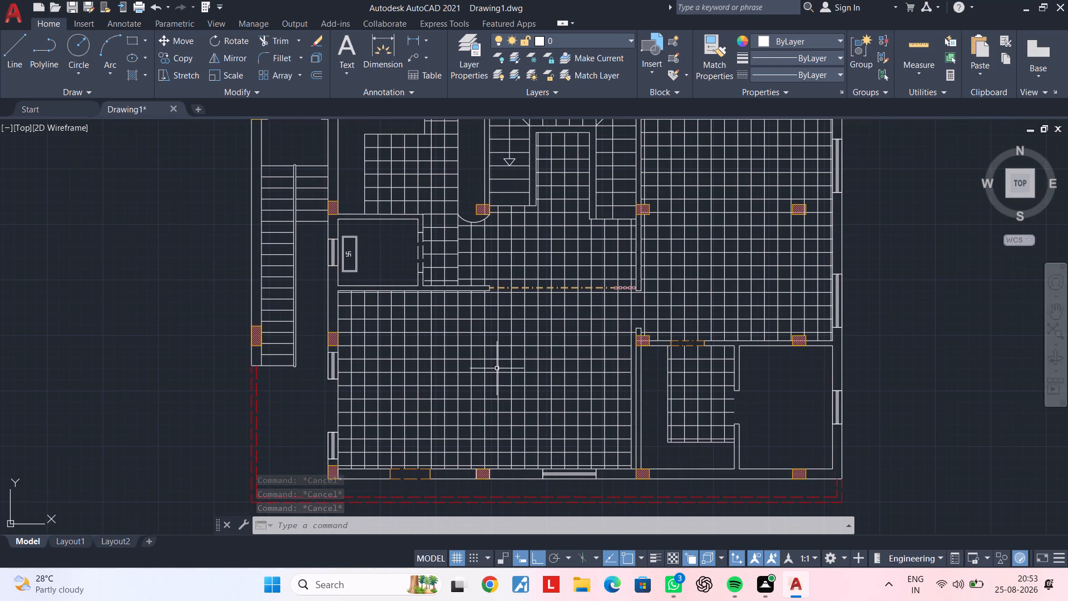
scroll(484, 366, "down", 1)
middle_click_drag(482, 367, 433, 405)
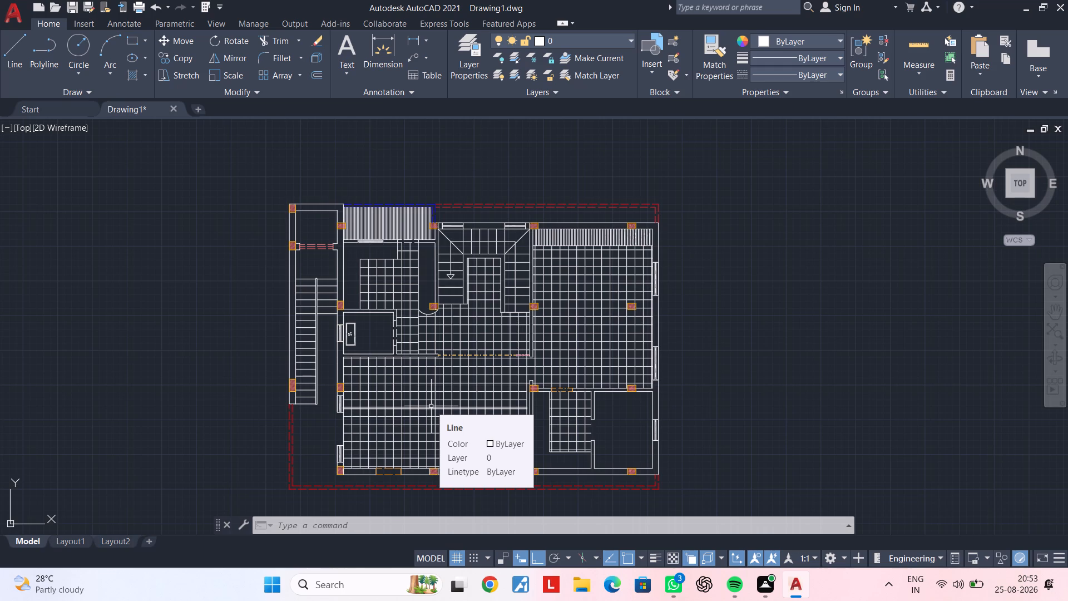
key("Escape")
key("Escape")
Select all horizontal and vertical grid lines in the large lower-left room and change their colour to index colour 8.
middle_click_drag(452, 415, 513, 327)
scroll(437, 381, "up", 1)
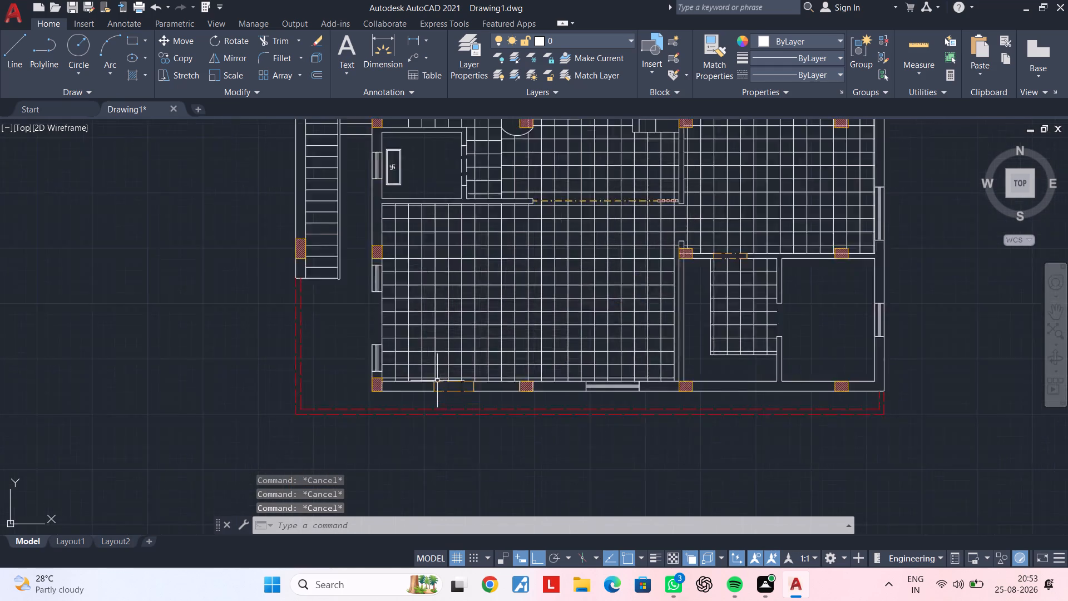
scroll(437, 380, "up", 1)
scroll(388, 363, "up", 1)
middle_click_drag(510, 366, 316, 362)
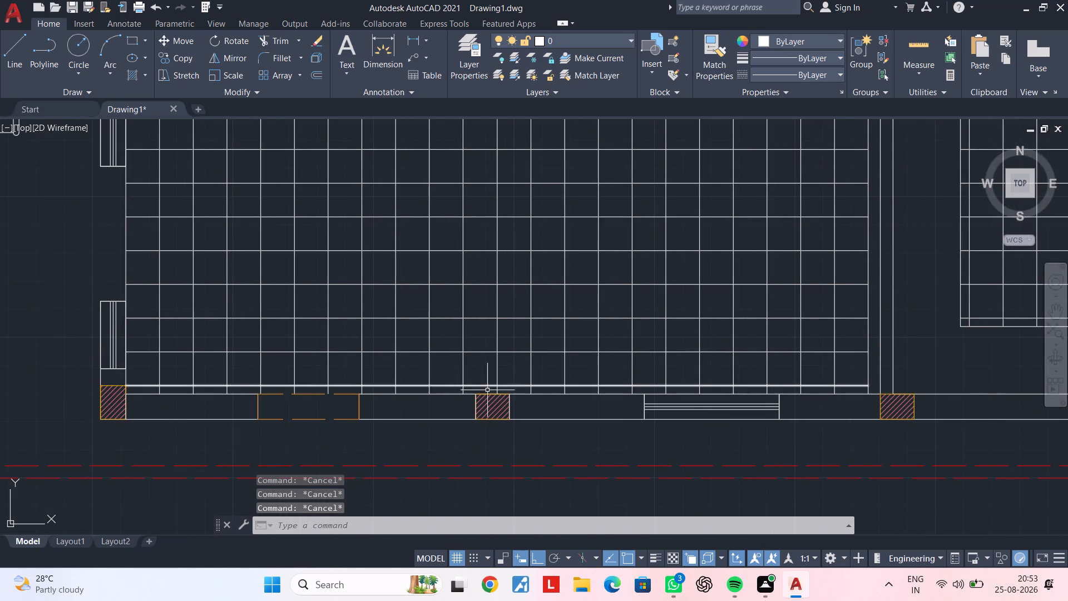
middle_click_drag(556, 390, 385, 383)
scroll(666, 386, "up", 3)
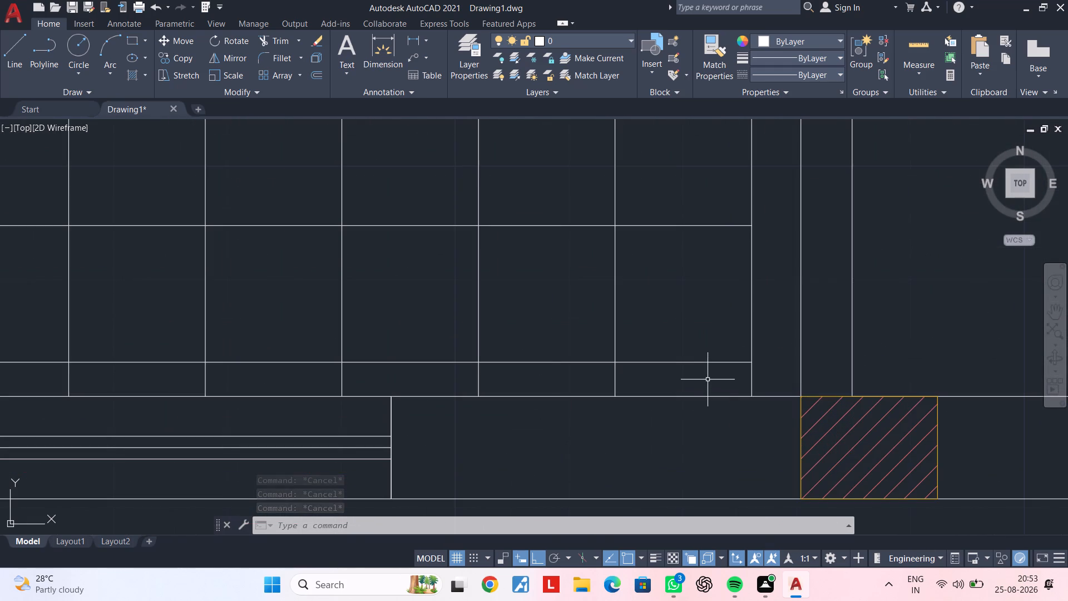
left_click(708, 380)
scroll(390, 270, "down", 2)
scroll(327, 234, "down", 1)
middle_click_drag(329, 223, 383, 215)
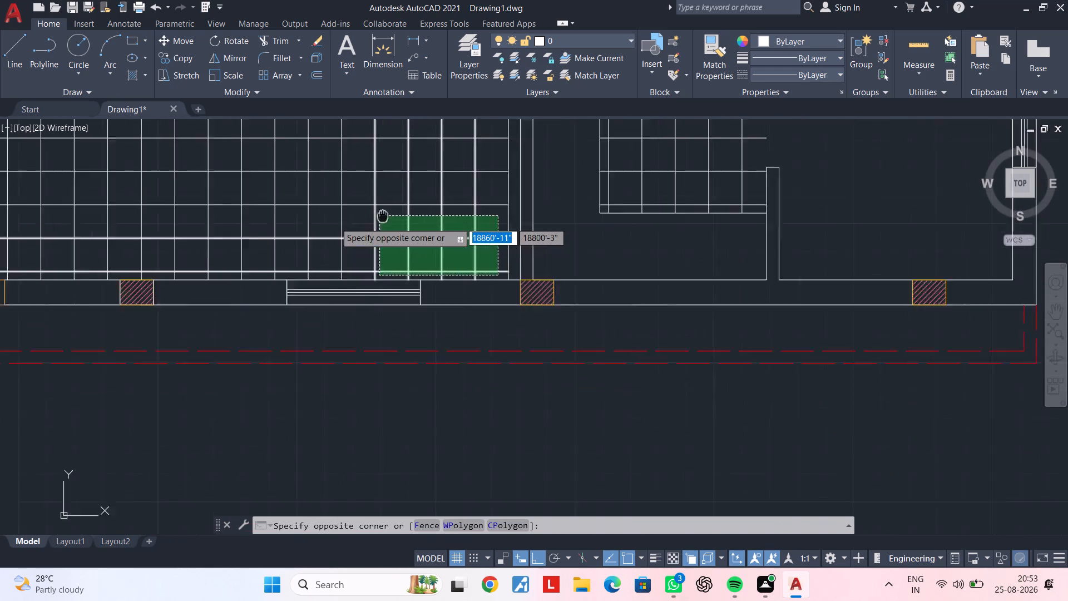
middle_click_drag(383, 215, 790, 239)
middle_click_drag(240, 150, 212, 270)
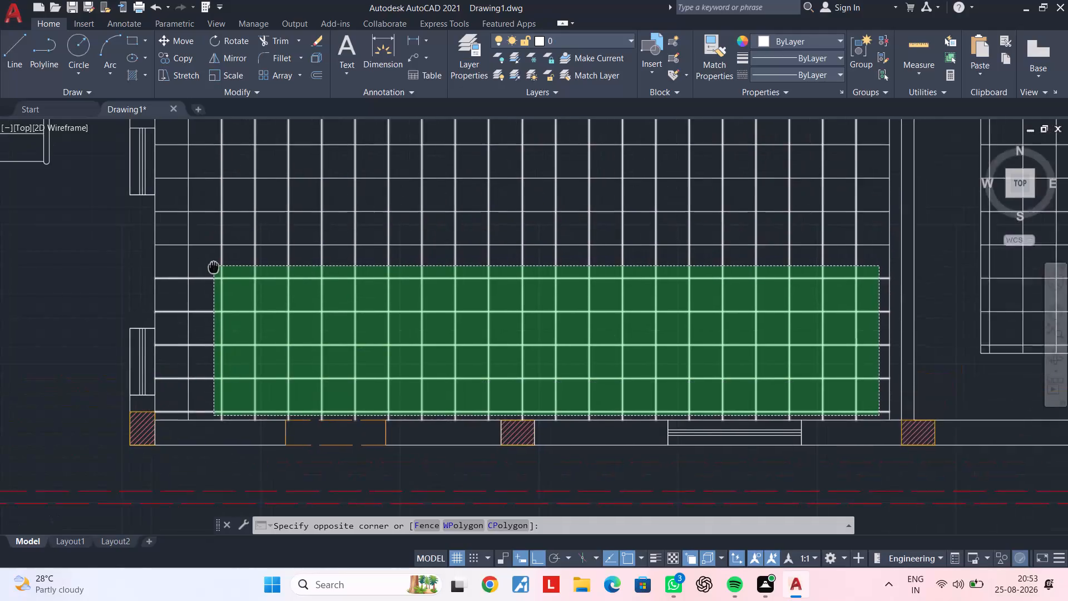
middle_click_drag(212, 270, 202, 298)
middle_click_drag(167, 208, 152, 254)
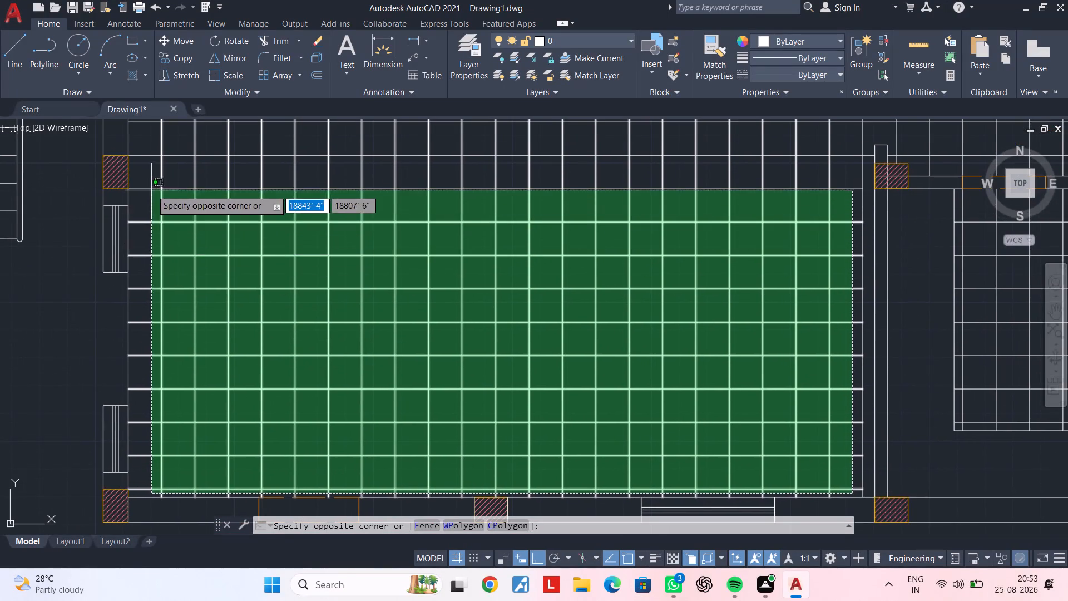
middle_click_drag(151, 190, 133, 297)
middle_click_drag(139, 231, 123, 299)
scroll(118, 258, "up", 2)
middle_click_drag(110, 223, 97, 272)
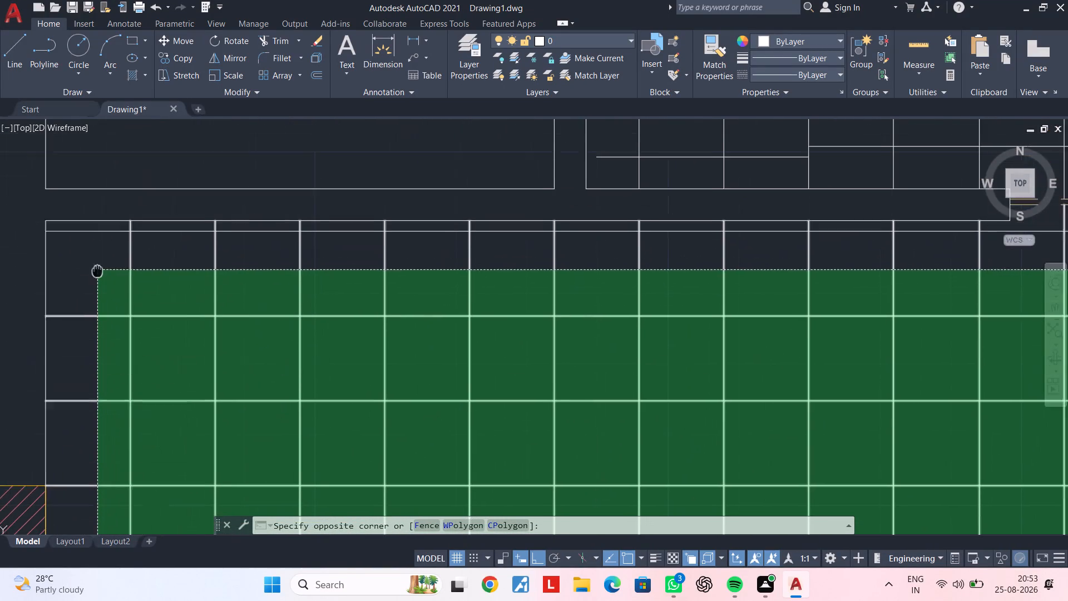
middle_click_drag(97, 272, 93, 286)
scroll(91, 260, "up", 1)
left_click(89, 233)
scroll(118, 276, "down", 2)
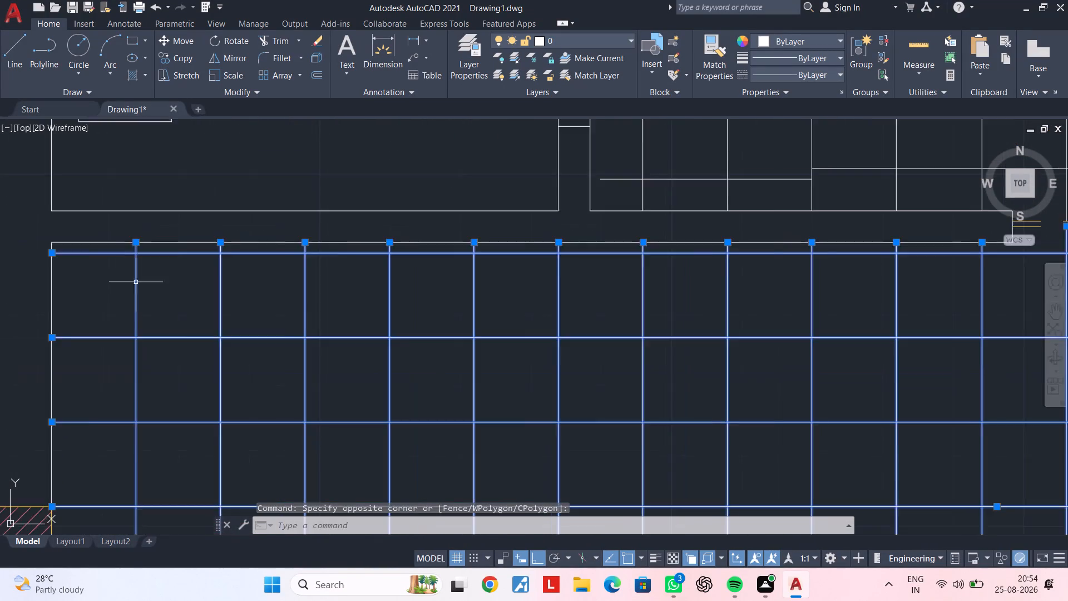
scroll(136, 282, "down", 1)
middle_click_drag(467, 348, 373, 336)
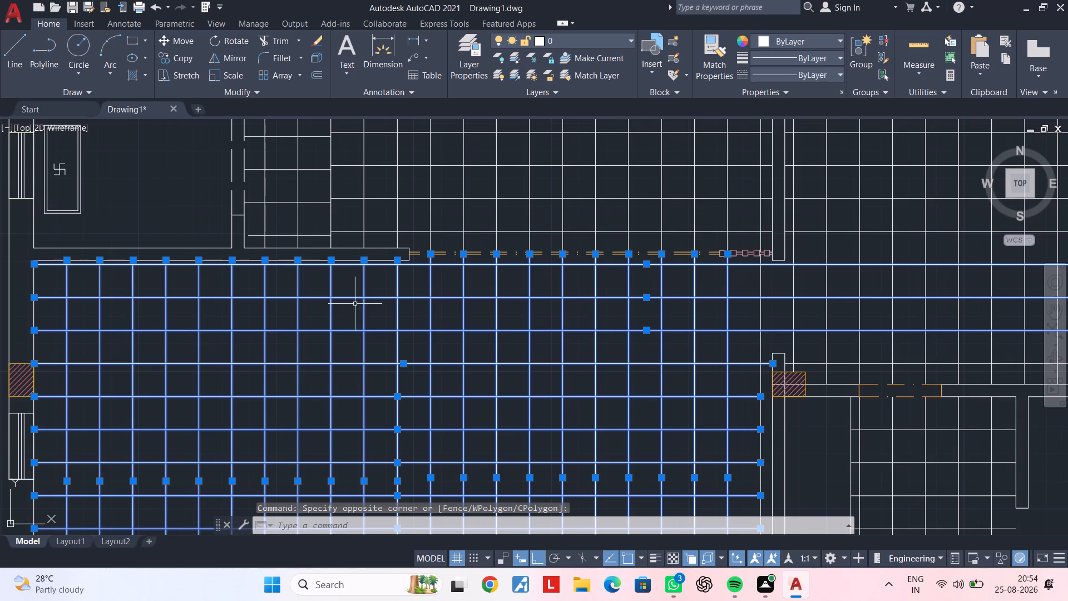
left_click(814, 45)
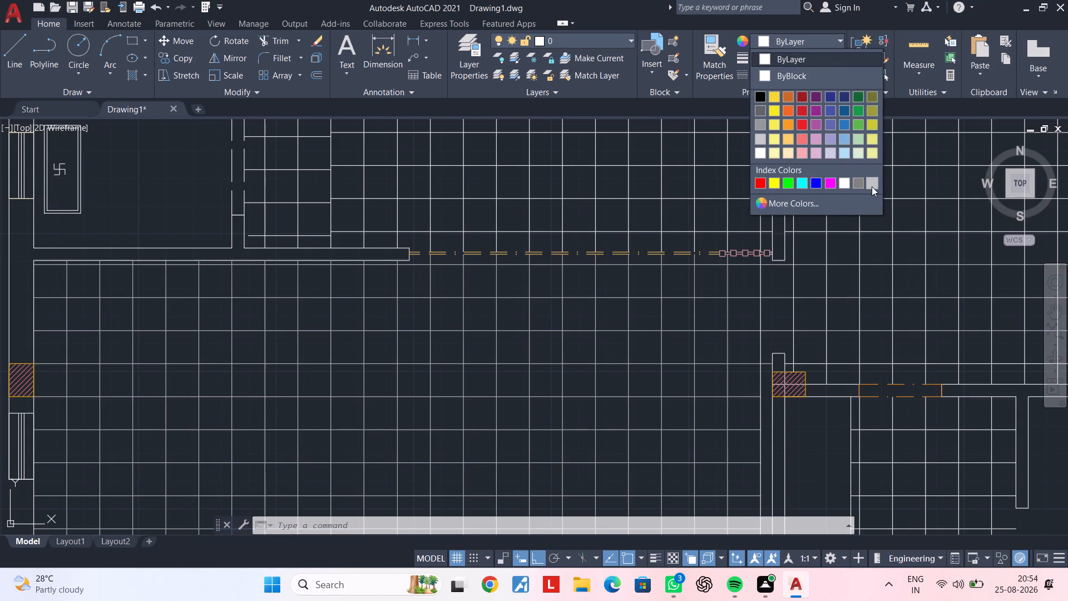
scroll(872, 186, "down", 2)
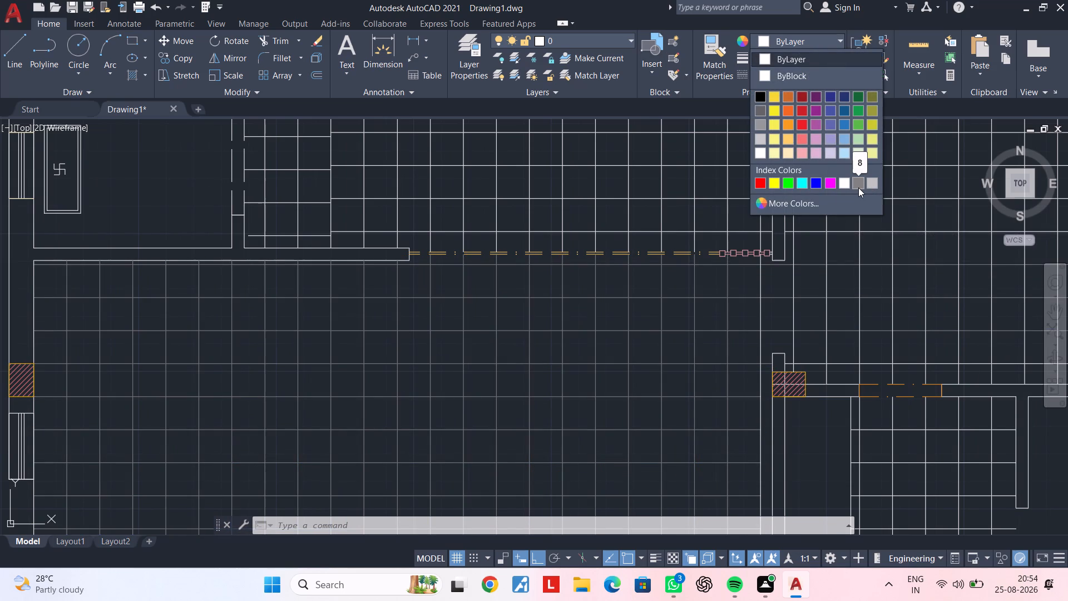
left_click(858, 188)
key("Escape")
key("Escape")
Select all horizontal and vertical grid lines in the right room, up to the closely lined strip, and change their colour to index colour 8.
scroll(859, 190, "down", 2)
middle_click_drag(863, 228, 716, 219)
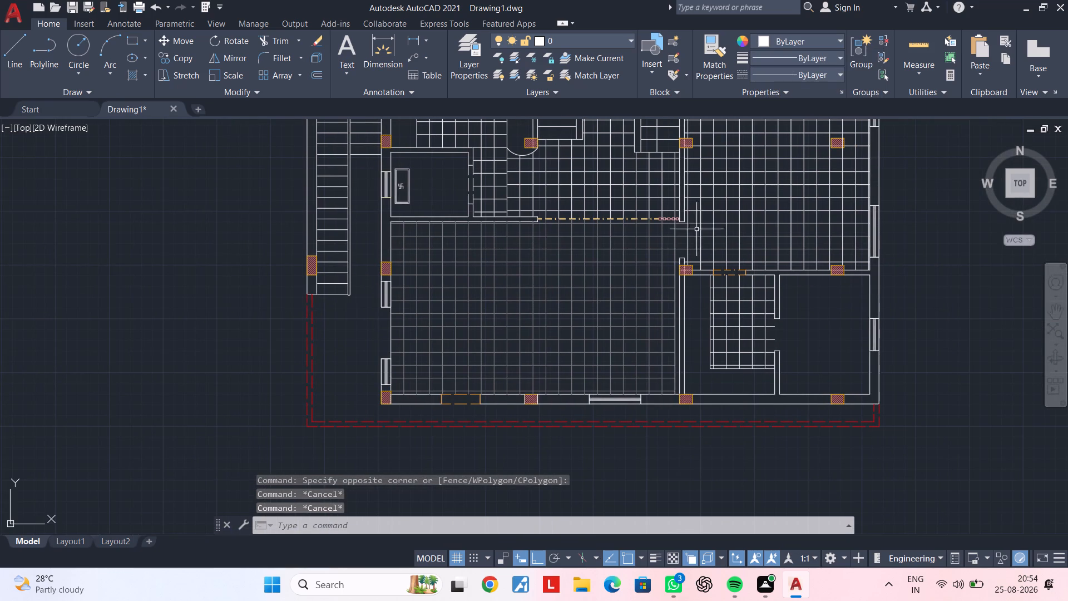
middle_click_drag(657, 237, 588, 252)
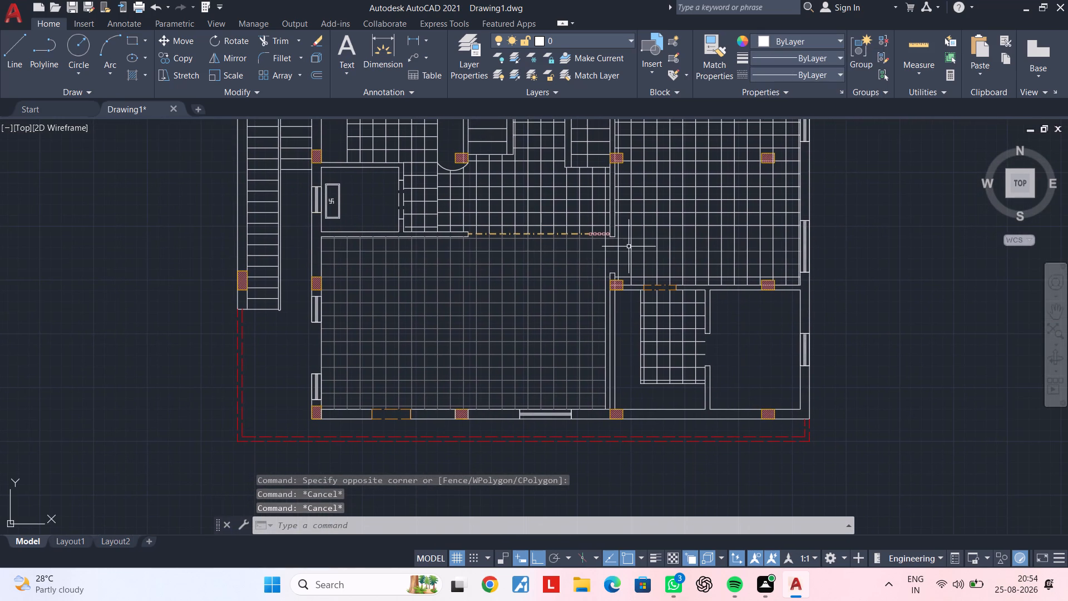
middle_click_drag(629, 247, 548, 230)
scroll(559, 238, "up", 2)
middle_click_drag(622, 239, 510, 243)
middle_click_drag(644, 261, 639, 243)
scroll(828, 288, "up", 1)
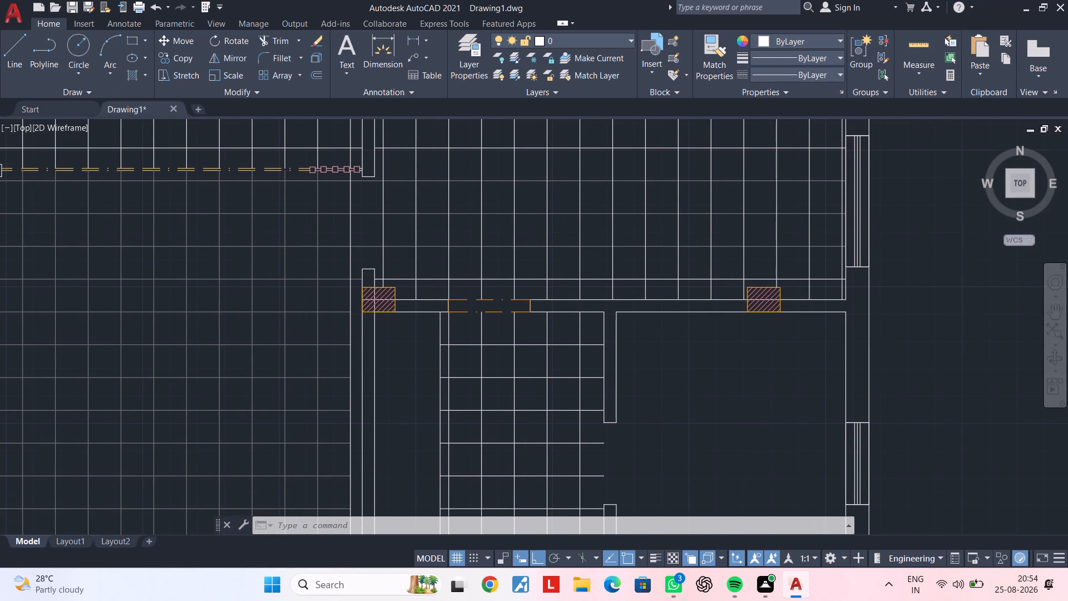
scroll(828, 288, "up", 1)
left_click(828, 288)
scroll(597, 202, "down", 1)
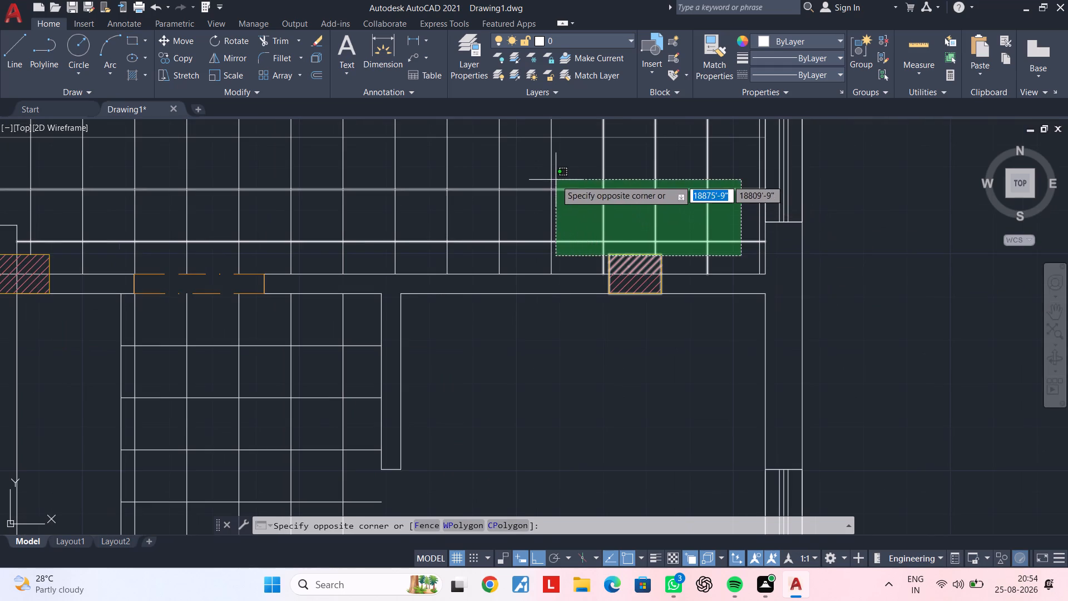
key("Escape")
left_click(725, 201)
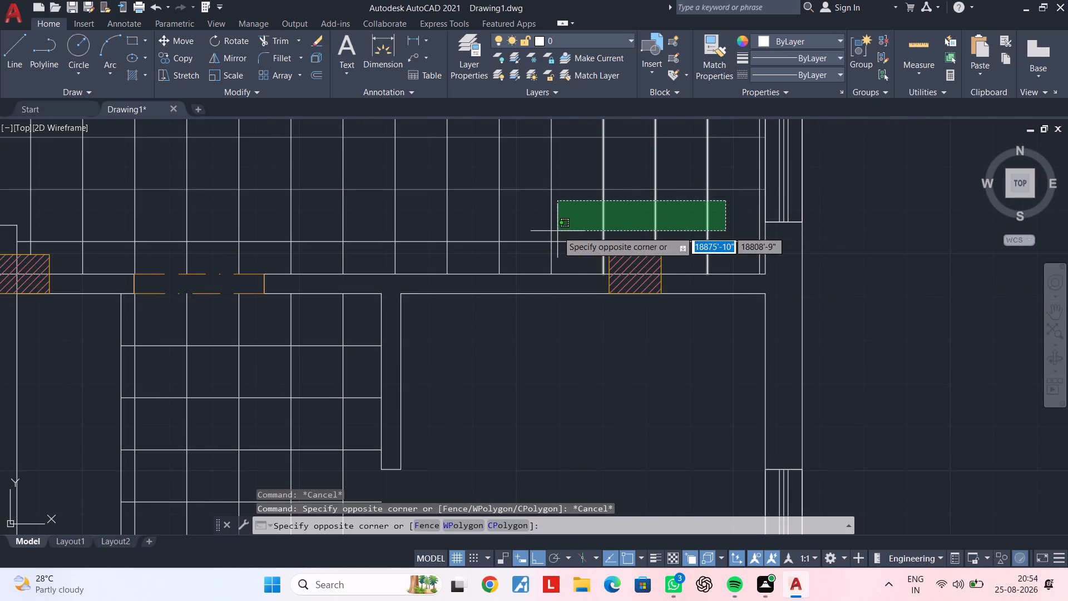
left_click(511, 242)
middle_click_drag(582, 183, 684, 296)
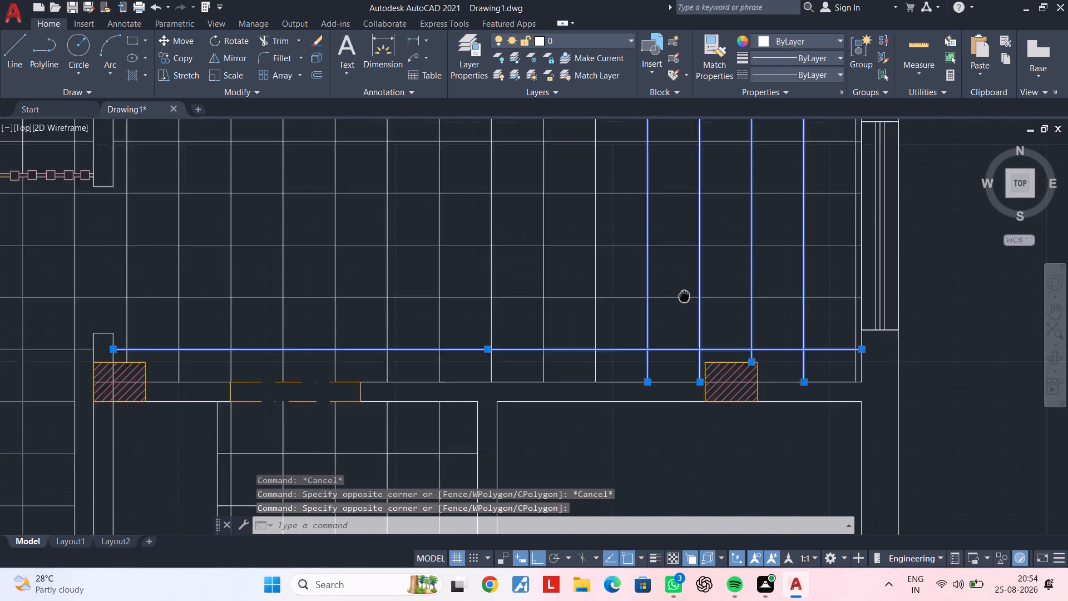
middle_click_drag(684, 296, 712, 314)
scroll(666, 293, "down", 1)
middle_click_drag(665, 293, 770, 293)
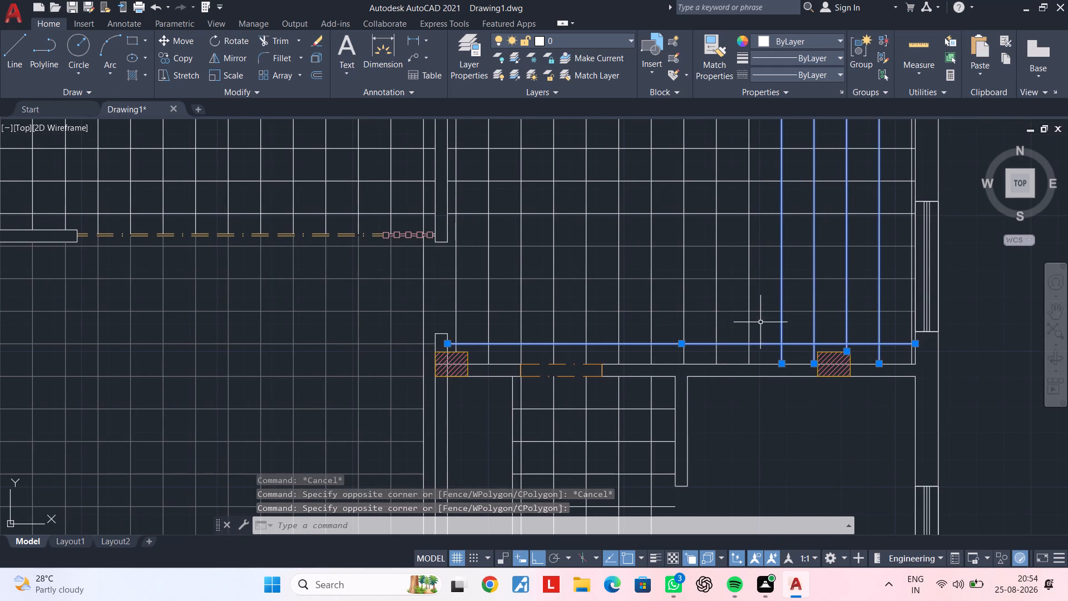
left_click(761, 323)
left_click(412, 291)
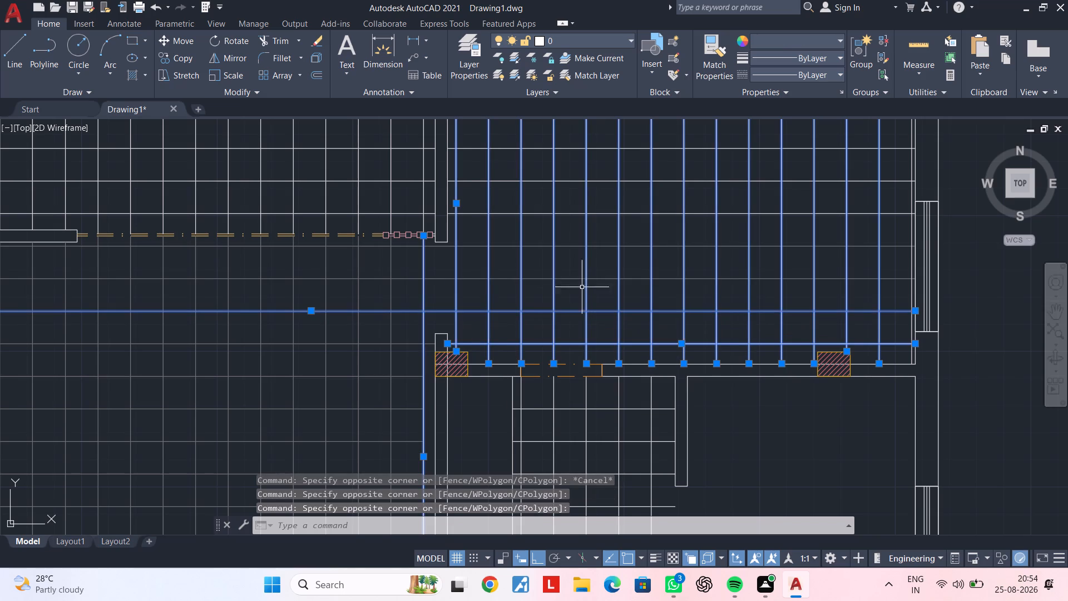
middle_click_drag(597, 285, 546, 333)
middle_click_drag(720, 298, 646, 358)
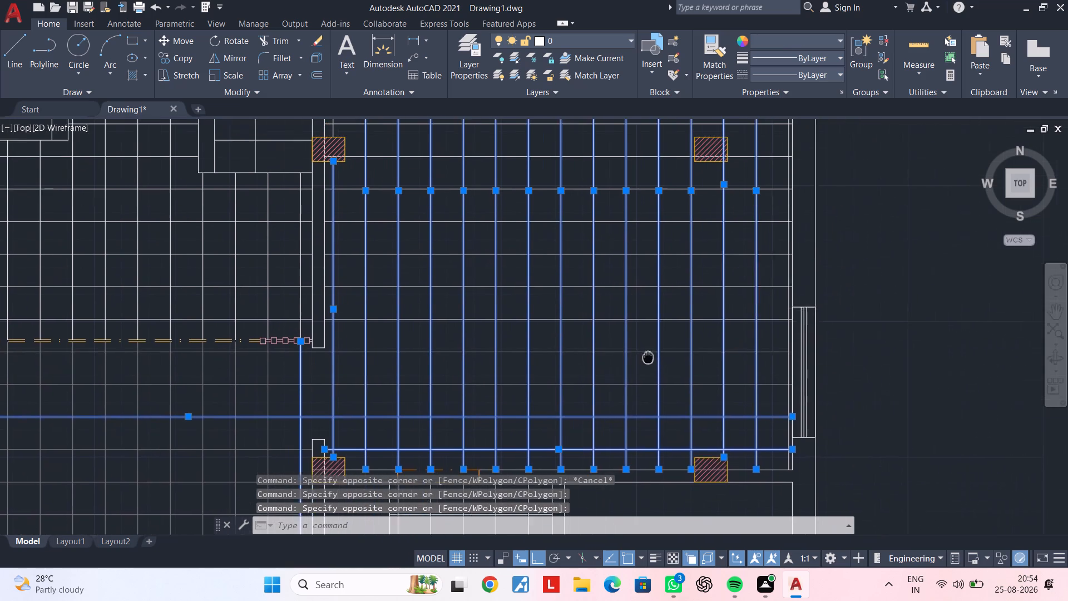
middle_click_drag(646, 358, 631, 369)
left_click(698, 339)
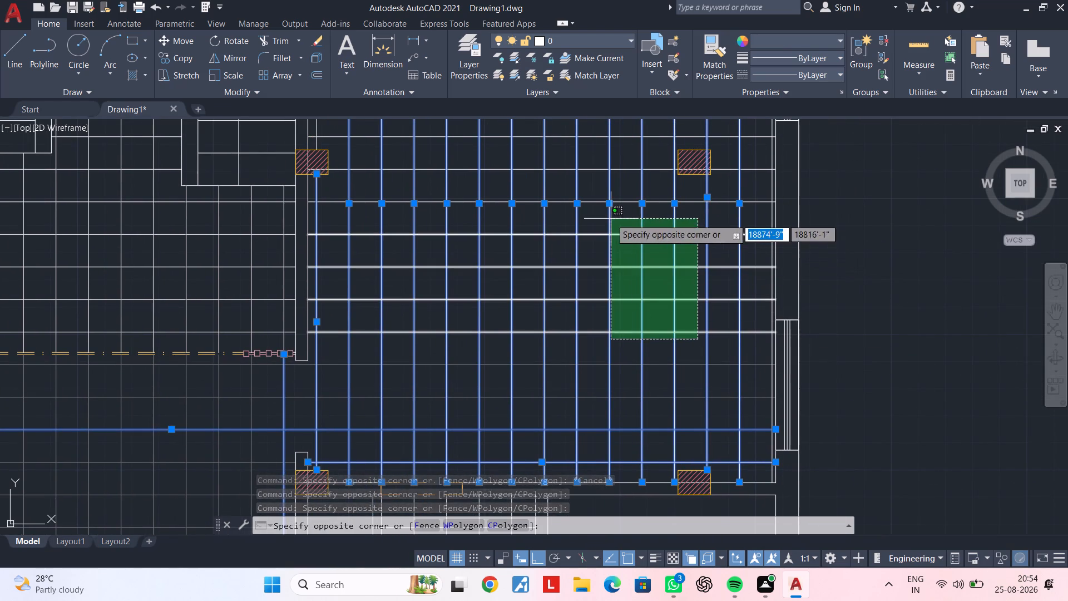
middle_click_drag(611, 223, 616, 367)
scroll(570, 320, "down", 2)
middle_click_drag(570, 320, 687, 353)
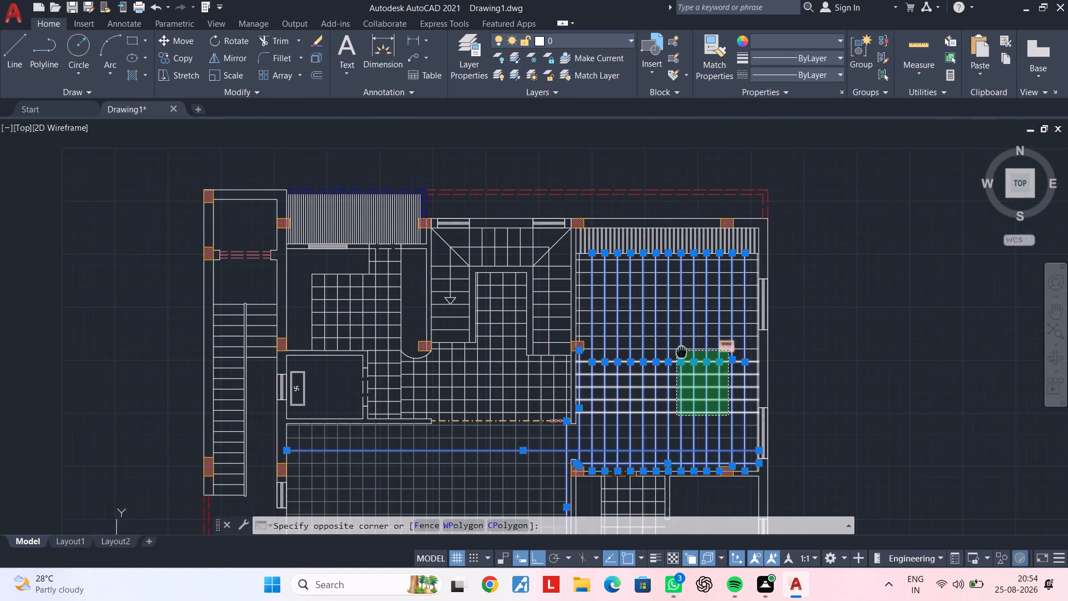
middle_click_drag(687, 353, 740, 361)
scroll(723, 364, "up", 2)
left_click(693, 366)
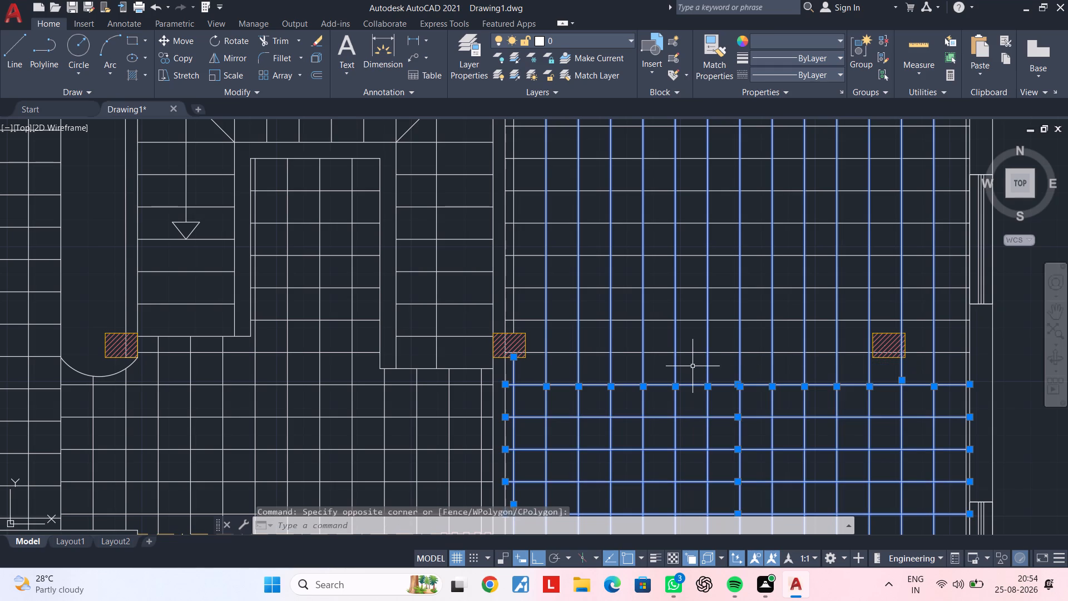
left_click(757, 367)
middle_click_drag(711, 251, 679, 381)
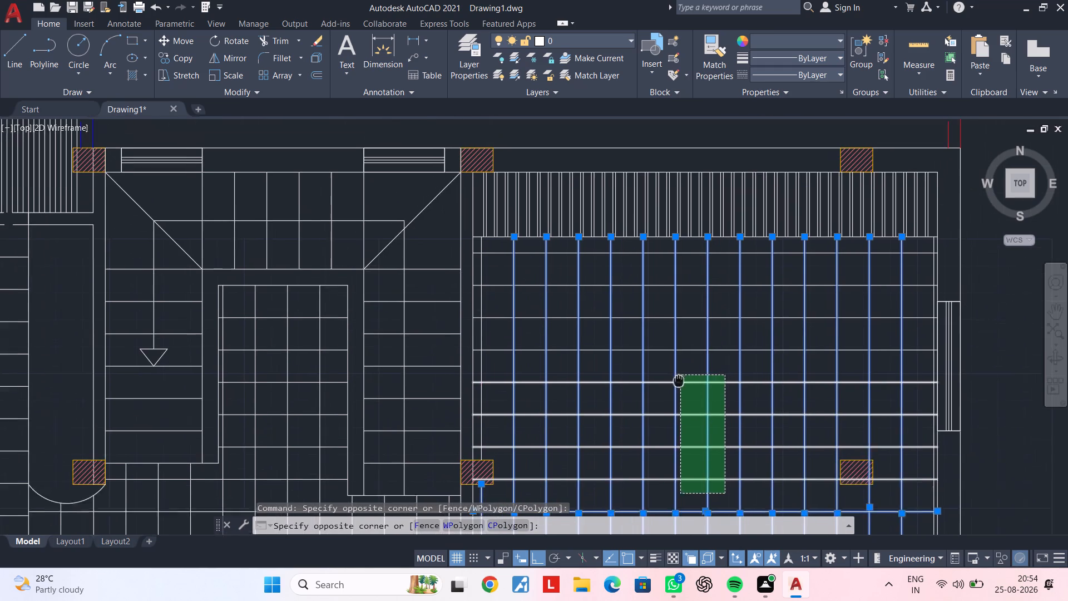
middle_click_drag(679, 381, 677, 392)
scroll(651, 282, "up", 2)
left_click(633, 226)
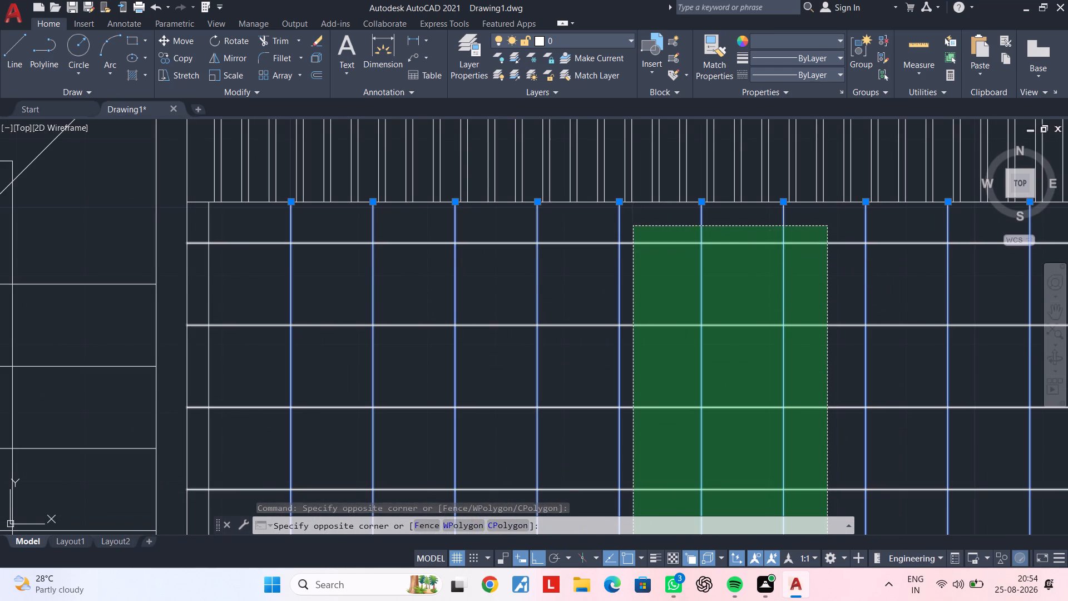
scroll(646, 260, "down", 2)
middle_click_drag(548, 306, 644, 260)
scroll(587, 258, "up", 2)
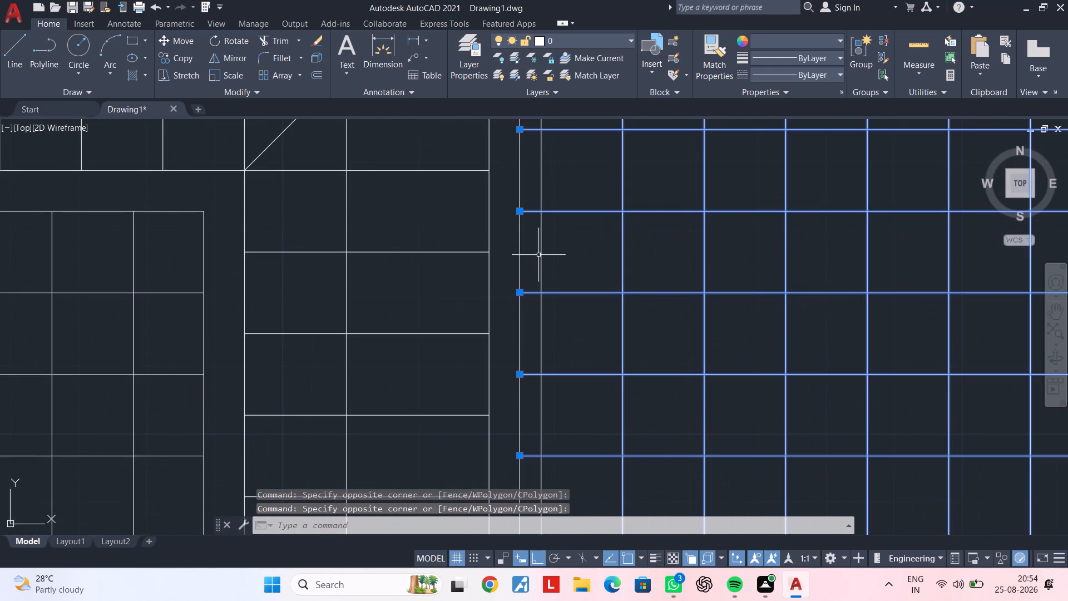
left_click(542, 255)
scroll(612, 256, "down", 1)
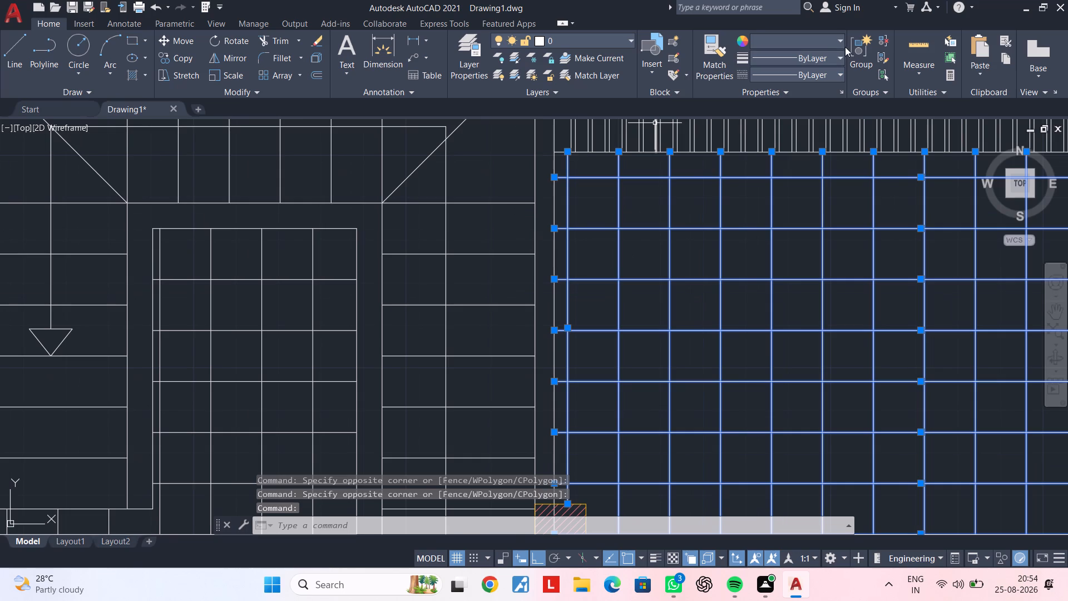
left_click(843, 45)
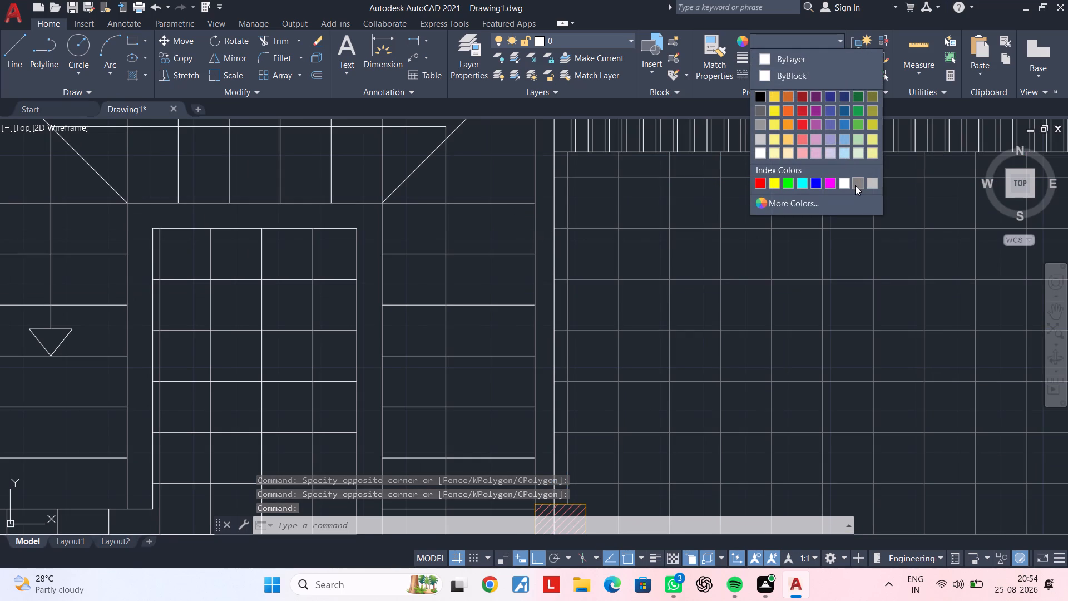
left_click(855, 185)
scroll(852, 277, "down", 2)
key("Escape")
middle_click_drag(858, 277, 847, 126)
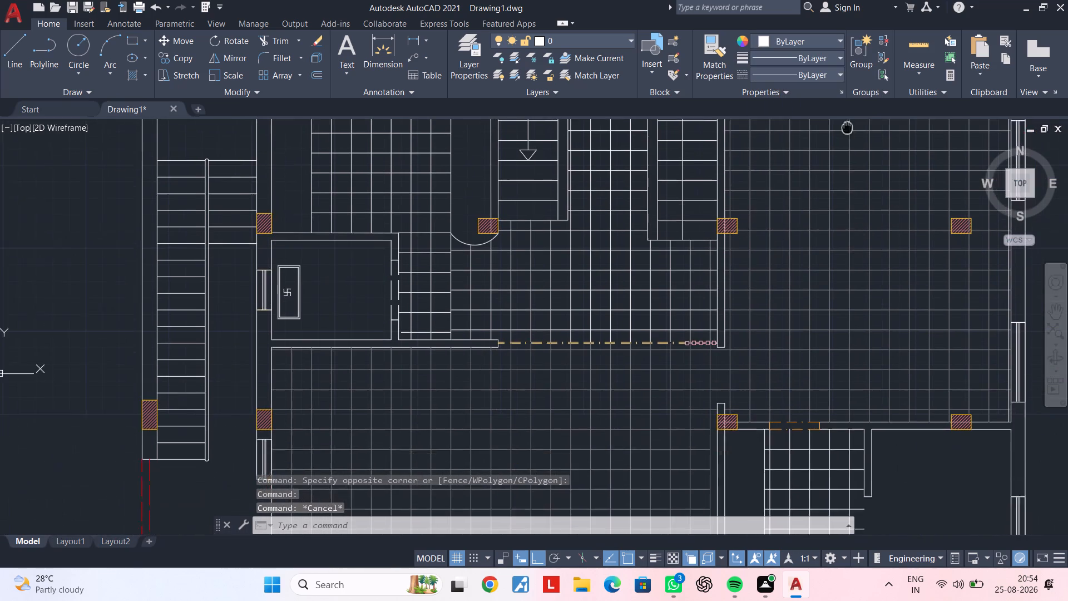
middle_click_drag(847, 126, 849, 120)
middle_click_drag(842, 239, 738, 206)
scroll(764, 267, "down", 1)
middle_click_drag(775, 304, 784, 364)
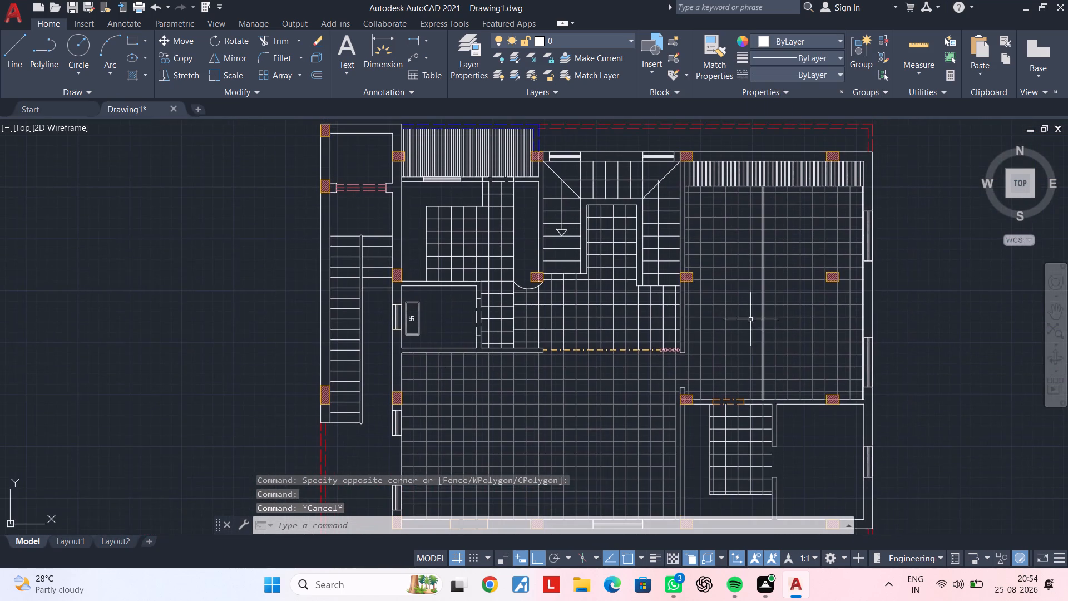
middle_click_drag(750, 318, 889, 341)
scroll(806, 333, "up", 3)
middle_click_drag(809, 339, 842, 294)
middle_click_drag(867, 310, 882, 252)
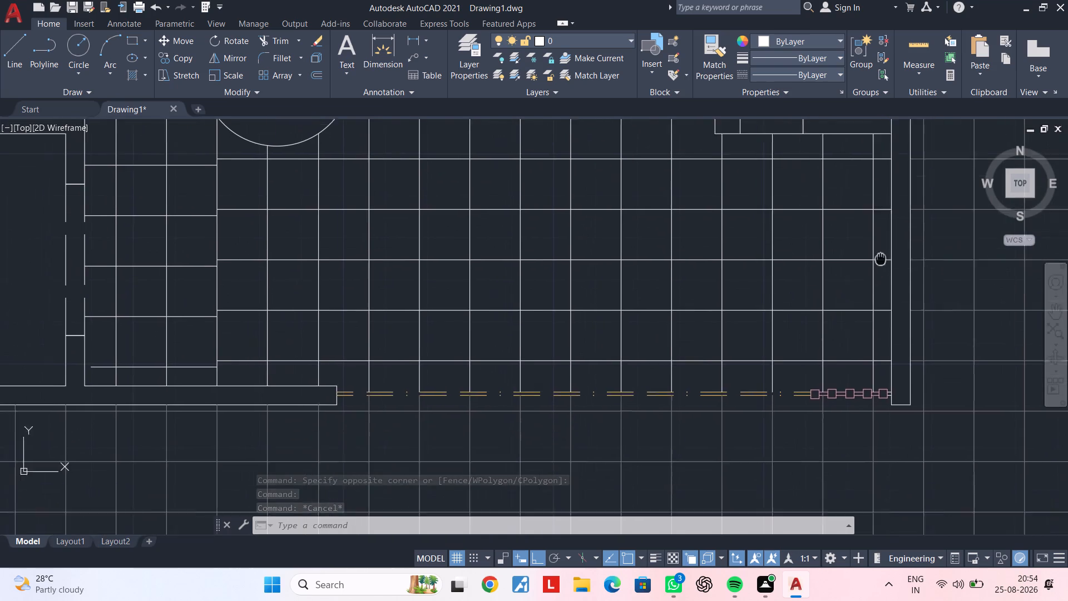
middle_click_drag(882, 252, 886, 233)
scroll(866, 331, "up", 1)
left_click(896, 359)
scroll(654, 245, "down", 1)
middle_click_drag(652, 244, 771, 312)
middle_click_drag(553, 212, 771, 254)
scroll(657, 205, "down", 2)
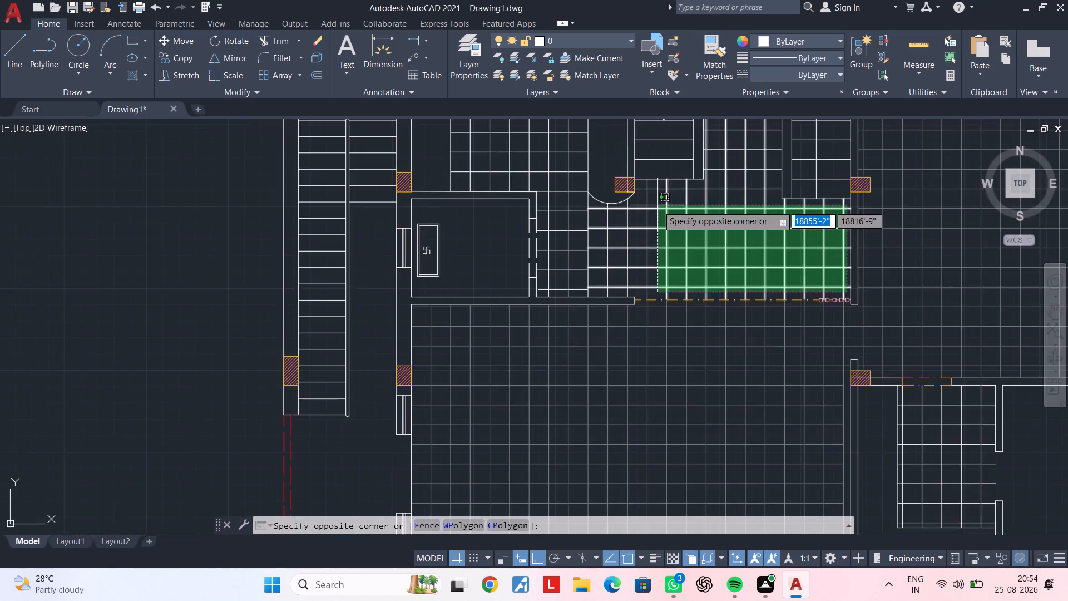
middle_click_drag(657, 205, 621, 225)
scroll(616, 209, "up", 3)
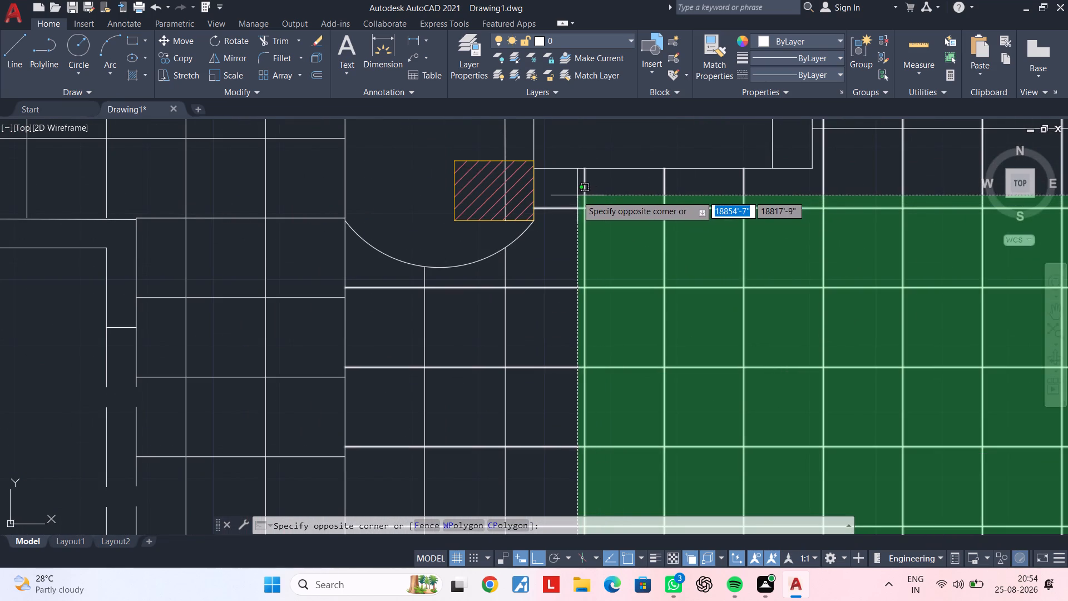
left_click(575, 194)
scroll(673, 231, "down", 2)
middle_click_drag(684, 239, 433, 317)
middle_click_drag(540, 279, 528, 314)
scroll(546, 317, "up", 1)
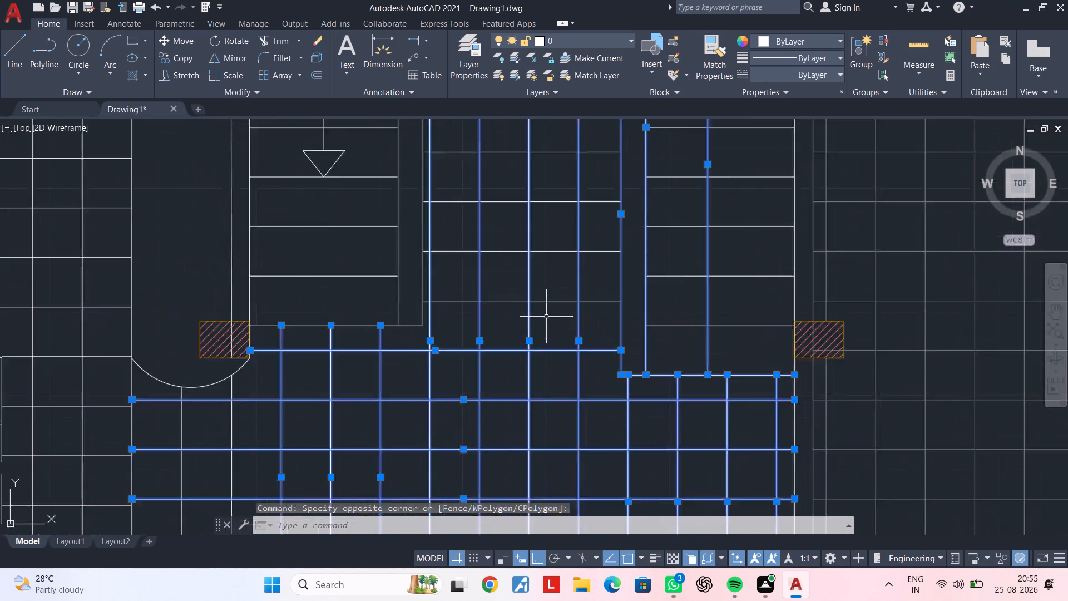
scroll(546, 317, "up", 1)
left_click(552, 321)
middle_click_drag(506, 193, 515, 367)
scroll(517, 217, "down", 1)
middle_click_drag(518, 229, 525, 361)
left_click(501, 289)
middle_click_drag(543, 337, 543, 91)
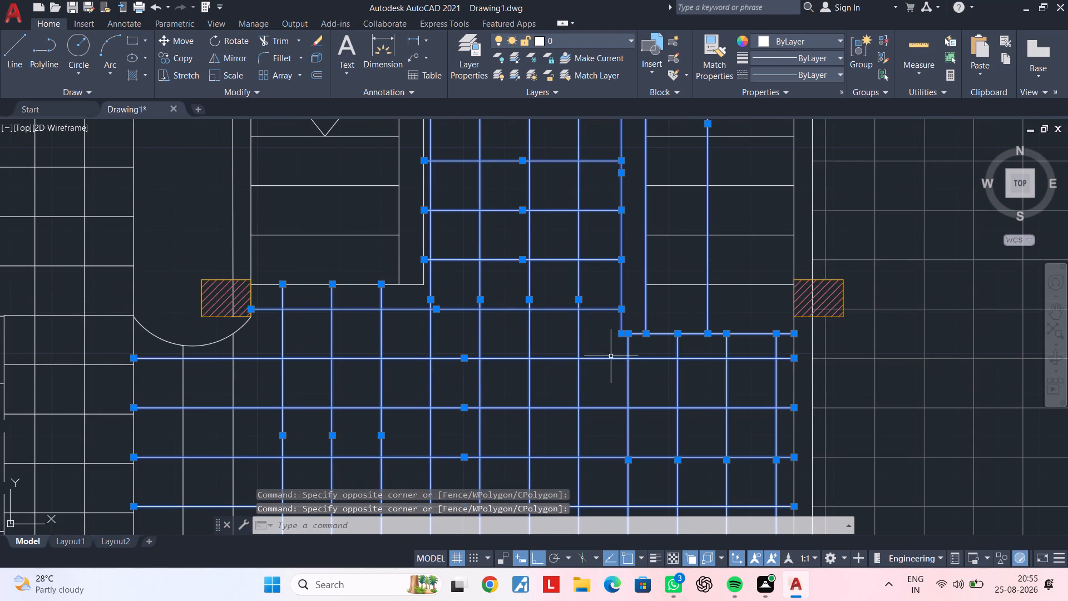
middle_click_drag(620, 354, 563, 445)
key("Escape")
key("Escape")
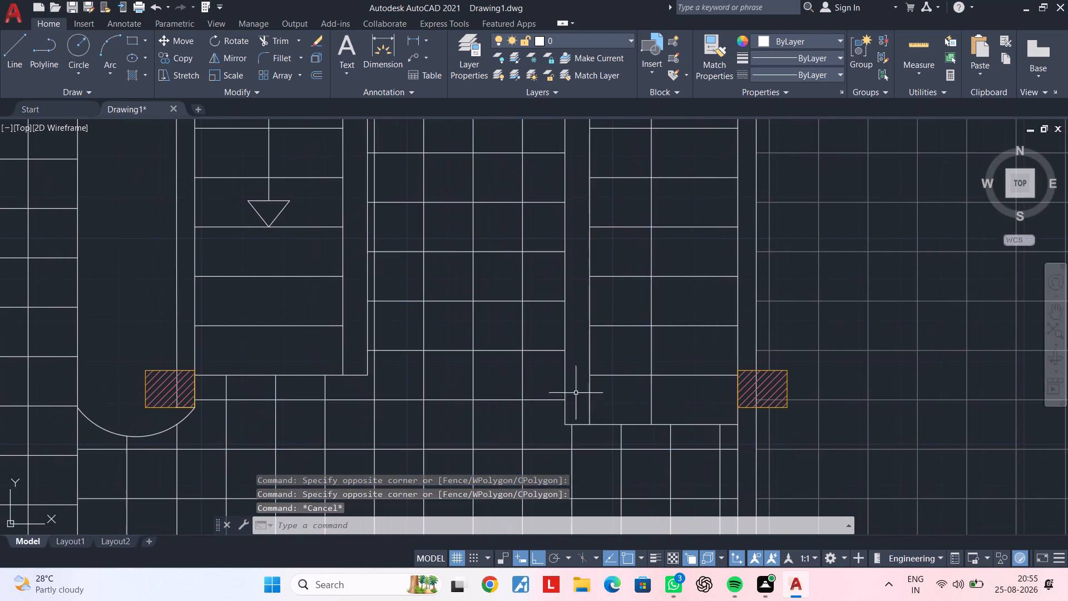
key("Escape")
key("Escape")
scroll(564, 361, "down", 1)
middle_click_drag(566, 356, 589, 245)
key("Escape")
Select the horizontal and vertical grid lines of the central hall below the staircase, across to the curved wall.
middle_click_drag(632, 316, 653, 263)
scroll(711, 318, "up", 3)
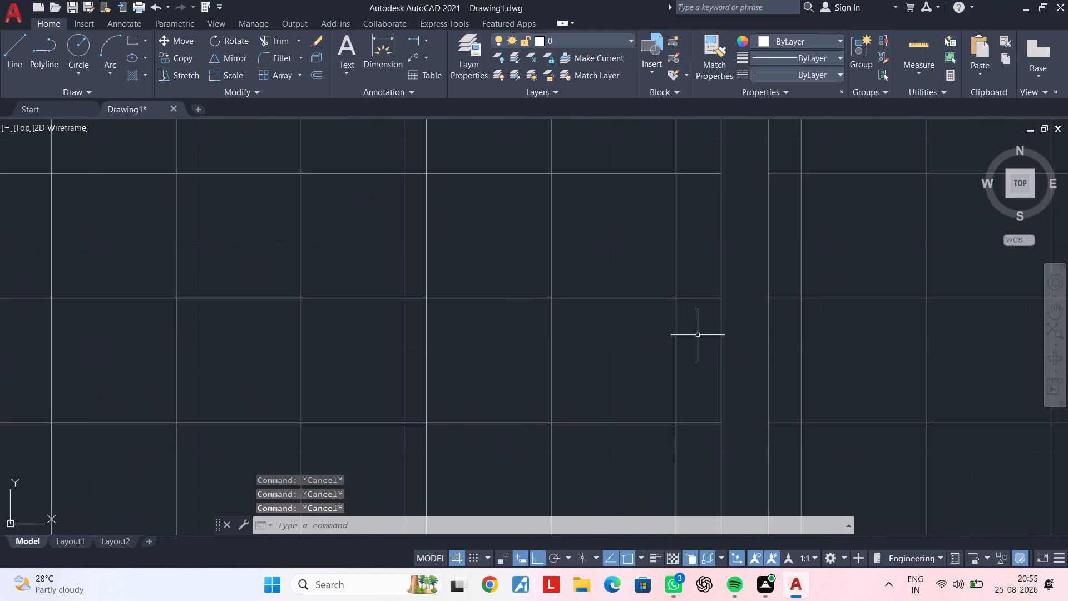
middle_click_drag(694, 348, 743, 86)
left_click_drag(746, 306, 735, 295)
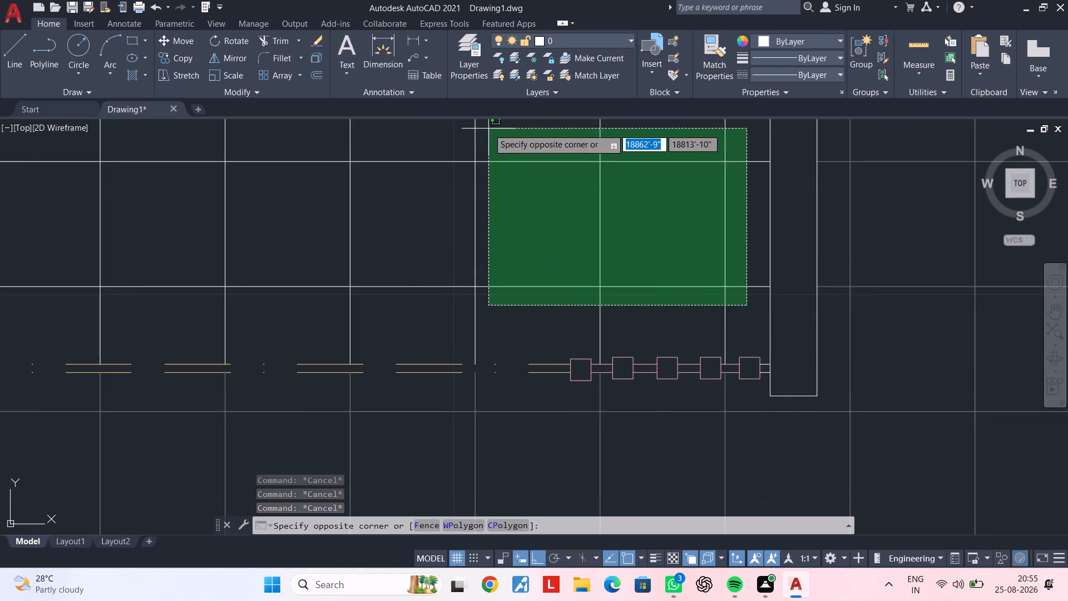
middle_click_drag(494, 137, 511, 380)
scroll(491, 265, "down", 2)
middle_click_drag(491, 254, 487, 346)
scroll(475, 272, "up", 2)
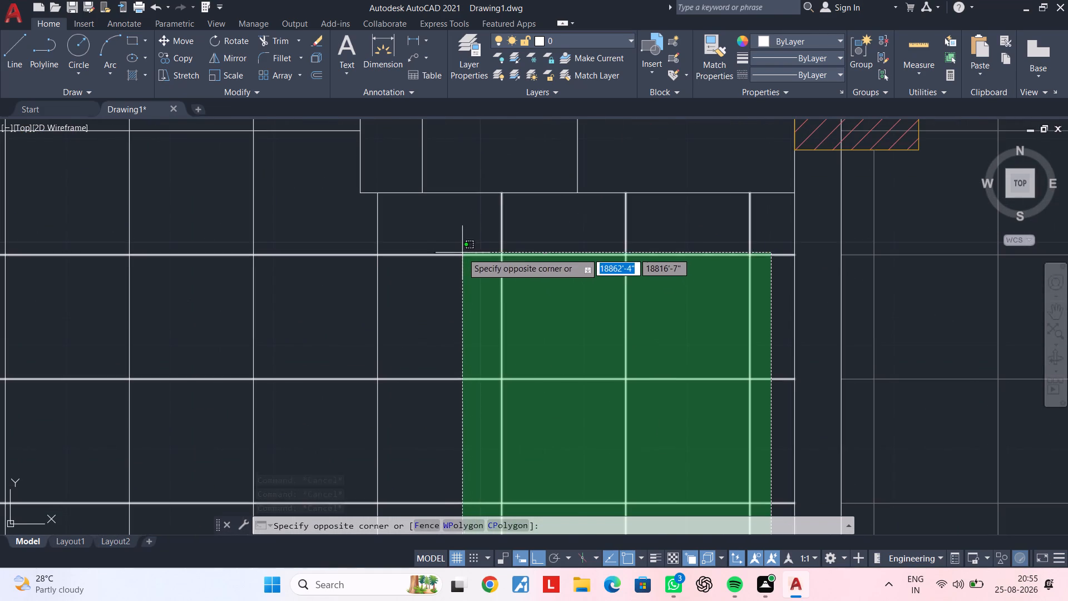
left_click(450, 240)
middle_click_drag(427, 247, 602, 254)
scroll(572, 249, "down", 2)
middle_click_drag(572, 249, 655, 248)
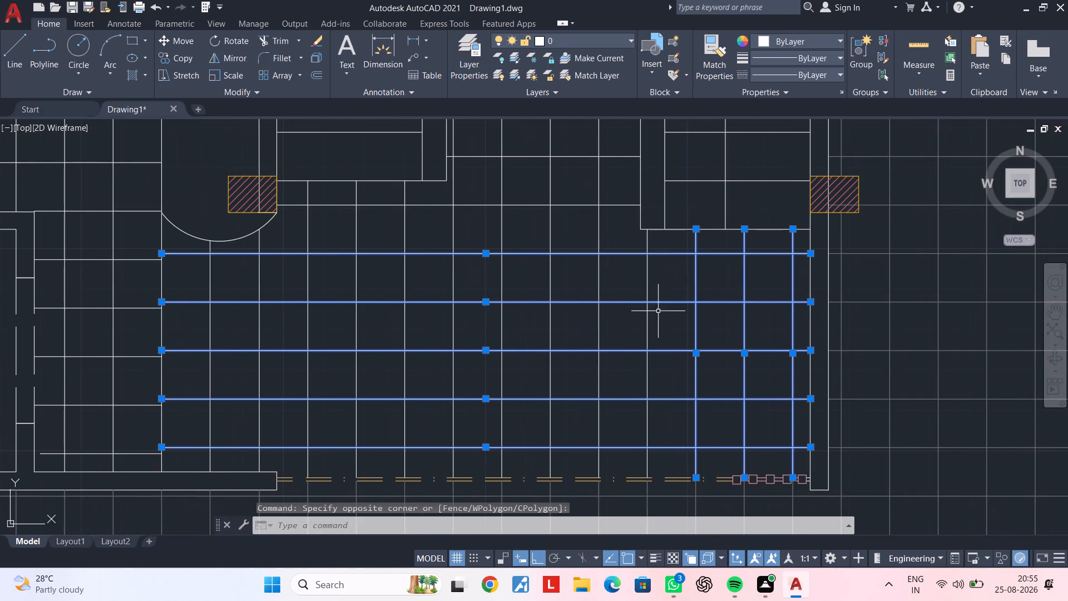
left_click(665, 328)
left_click(496, 326)
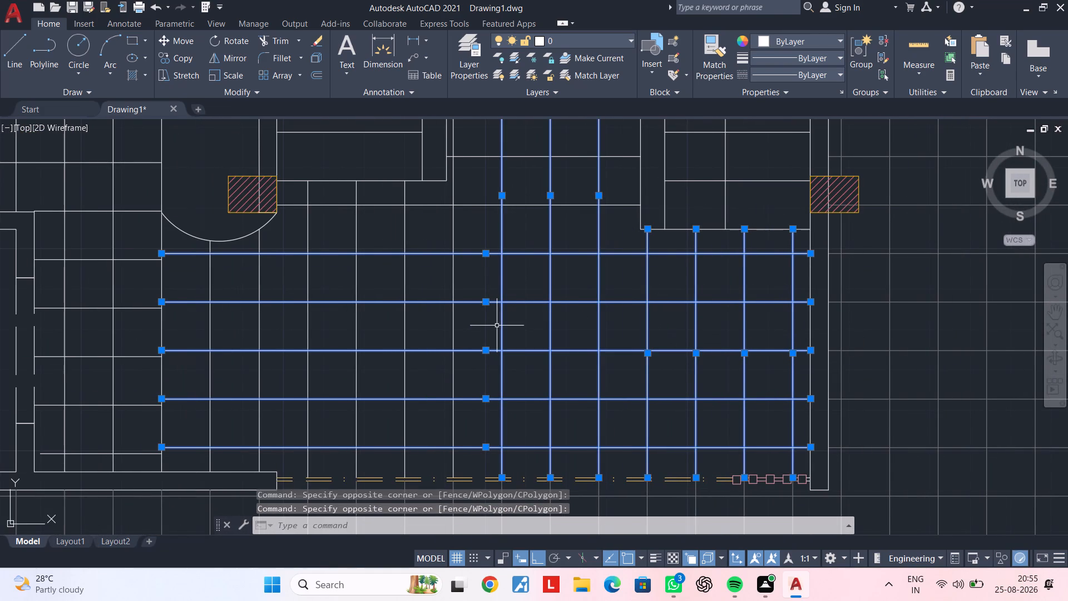
middle_click_drag(536, 313, 630, 270)
left_click(566, 291)
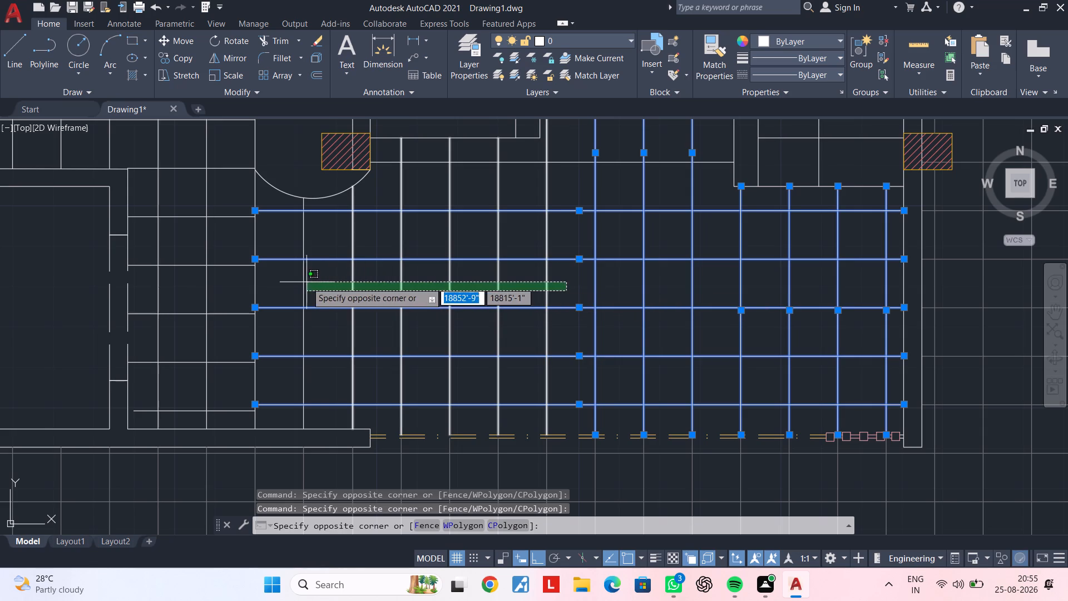
left_click(291, 282)
Add the horizontal grid lines of the narrow bay between the two stair flights to the selection.
middle_click_drag(421, 276, 317, 405)
middle_click_drag(537, 316, 520, 359)
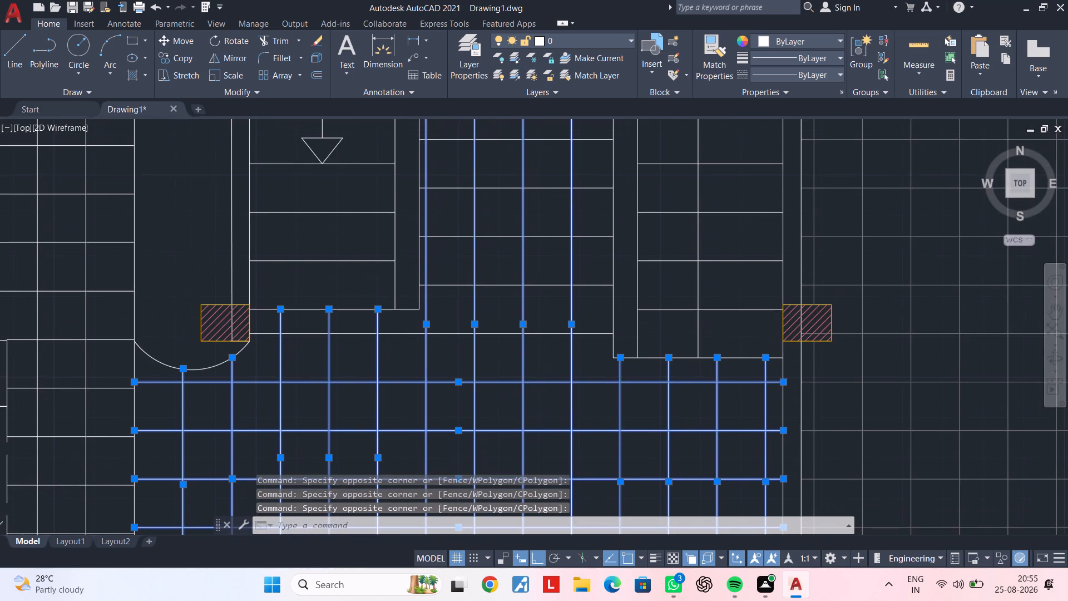
scroll(538, 349, "up", 1)
left_click(553, 352)
left_click(527, 302)
middle_click_drag(540, 293, 527, 375)
left_click(526, 364)
middle_click_drag(503, 218, 500, 386)
middle_click_drag(496, 228, 495, 391)
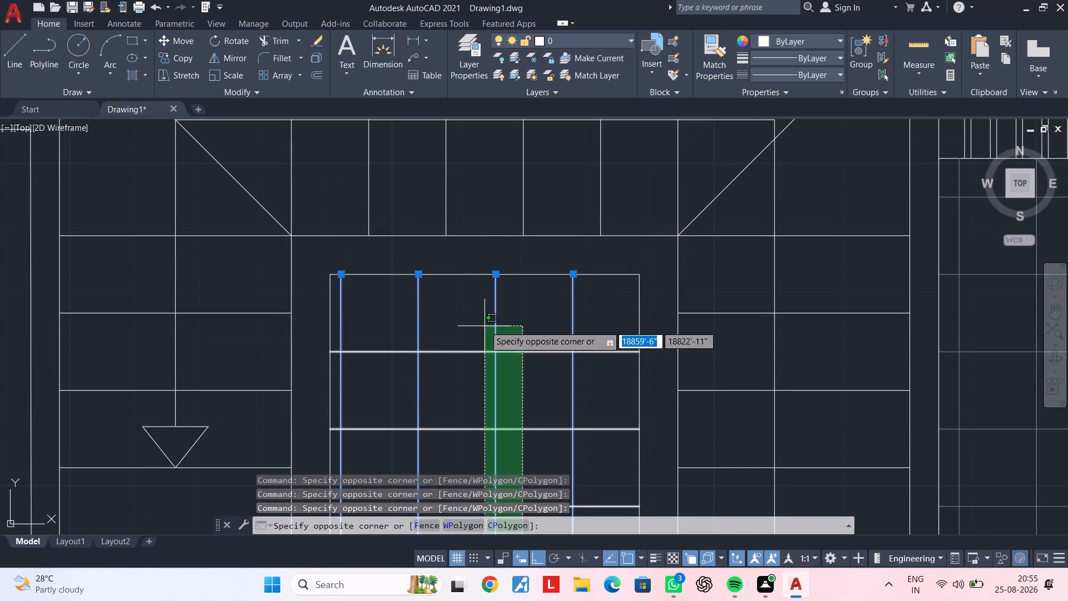
left_click(466, 313)
Add the grid lines of the passage strip beside the small room with the swastika symbol, including its edge line at the hall.
scroll(466, 313, "down", 2)
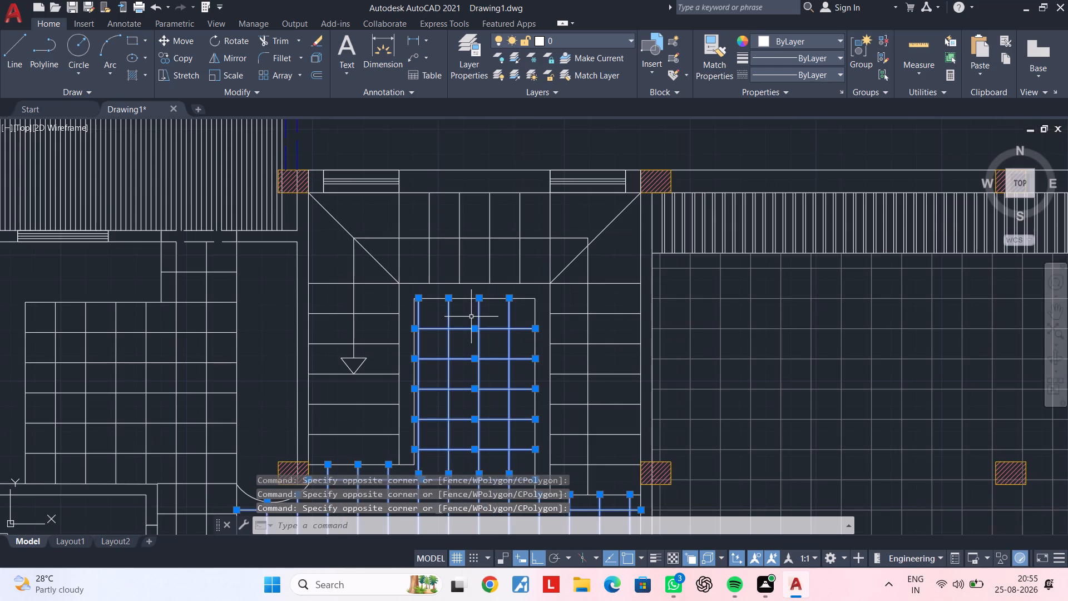
scroll(474, 322, "up", 2)
scroll(474, 324, "down", 3)
middle_click_drag(481, 336, 554, 232)
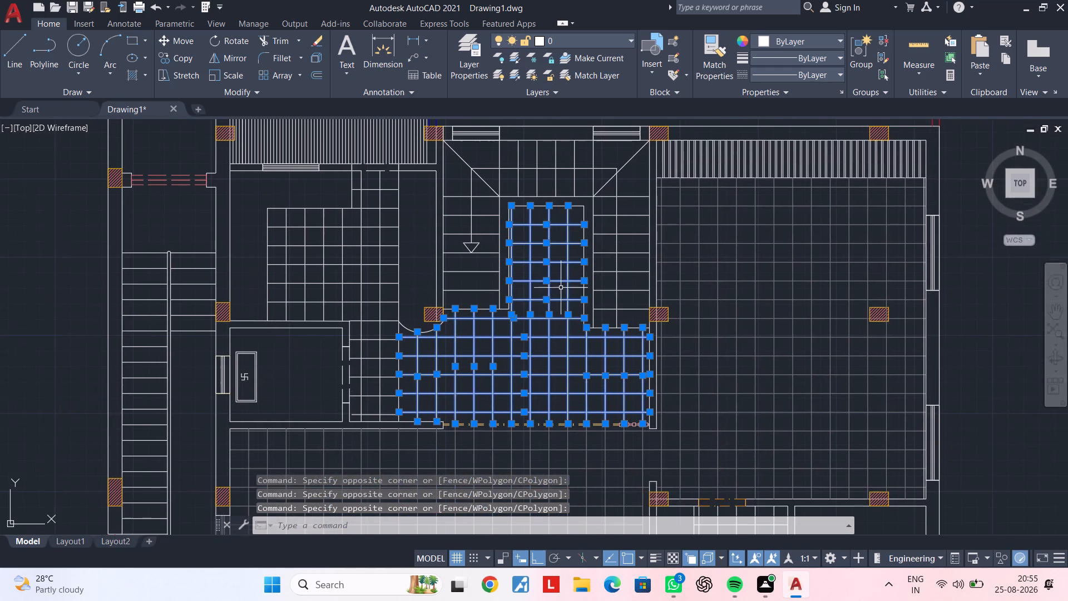
middle_click_drag(553, 303, 561, 287)
middle_click_drag(537, 296, 590, 234)
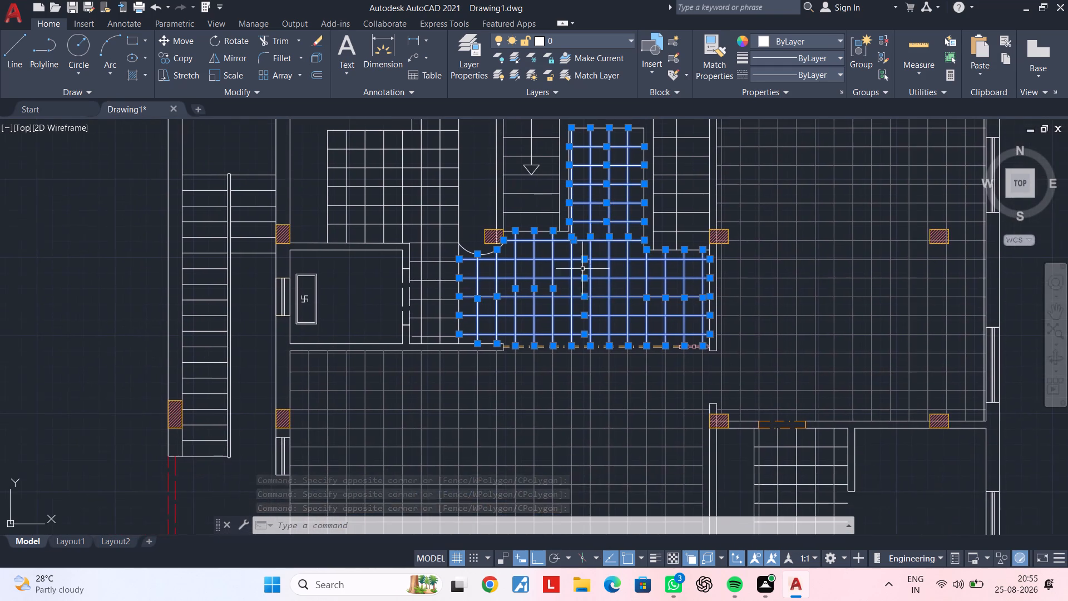
scroll(458, 316, "up", 3)
middle_click_drag(477, 314, 532, 316)
middle_click_drag(562, 312, 612, 306)
left_click(520, 404)
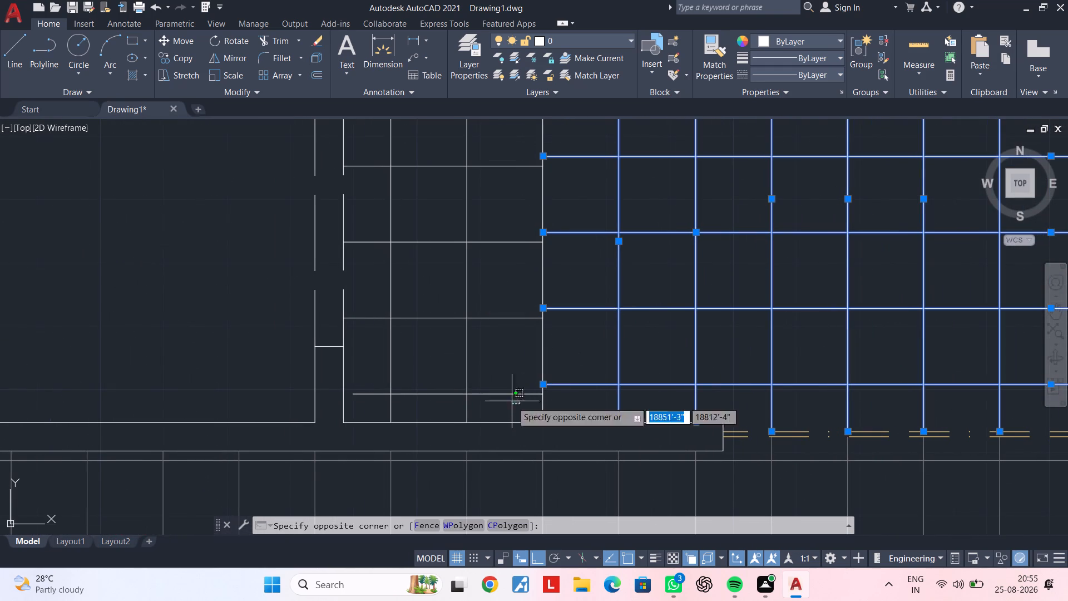
left_click(374, 237)
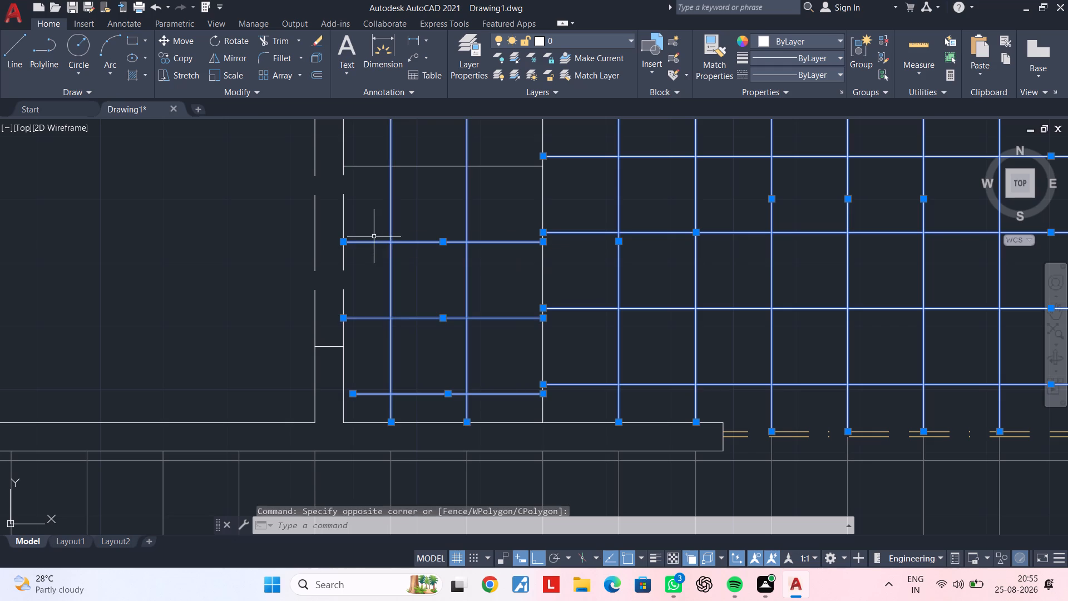
scroll(384, 231, "down", 1)
middle_click_drag(449, 235, 485, 373)
left_click(540, 293)
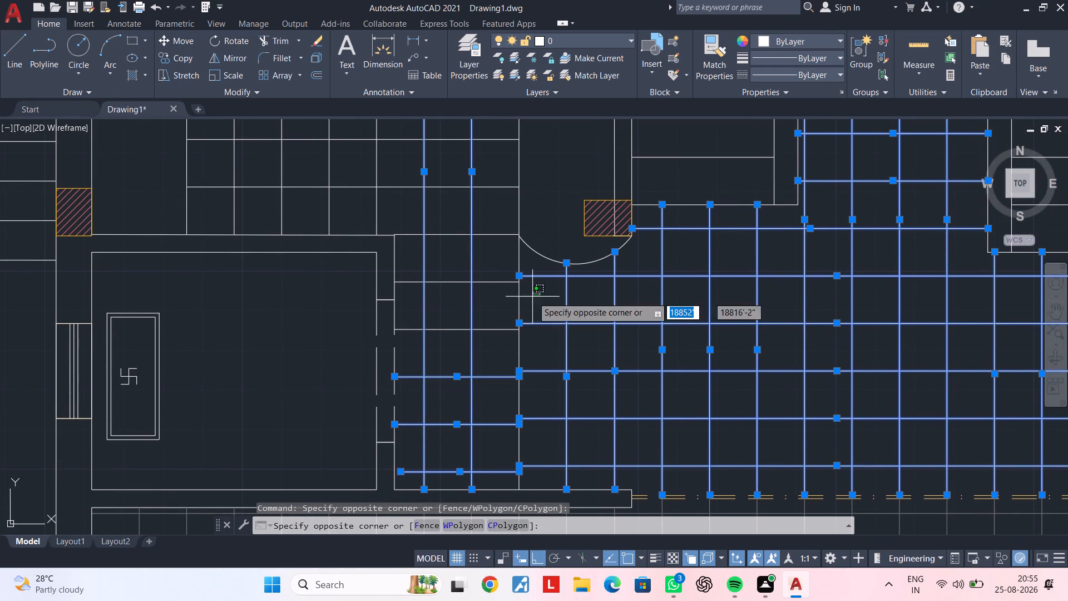
left_click(456, 304)
left_click(491, 359)
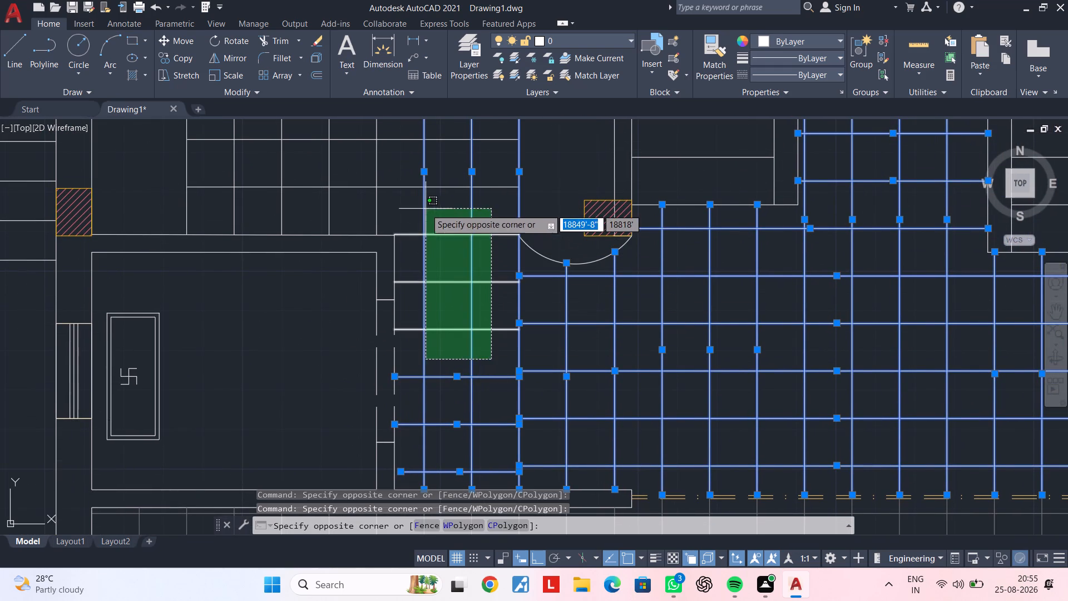
middle_click_drag(417, 193, 417, 307)
scroll(410, 240, "down", 1)
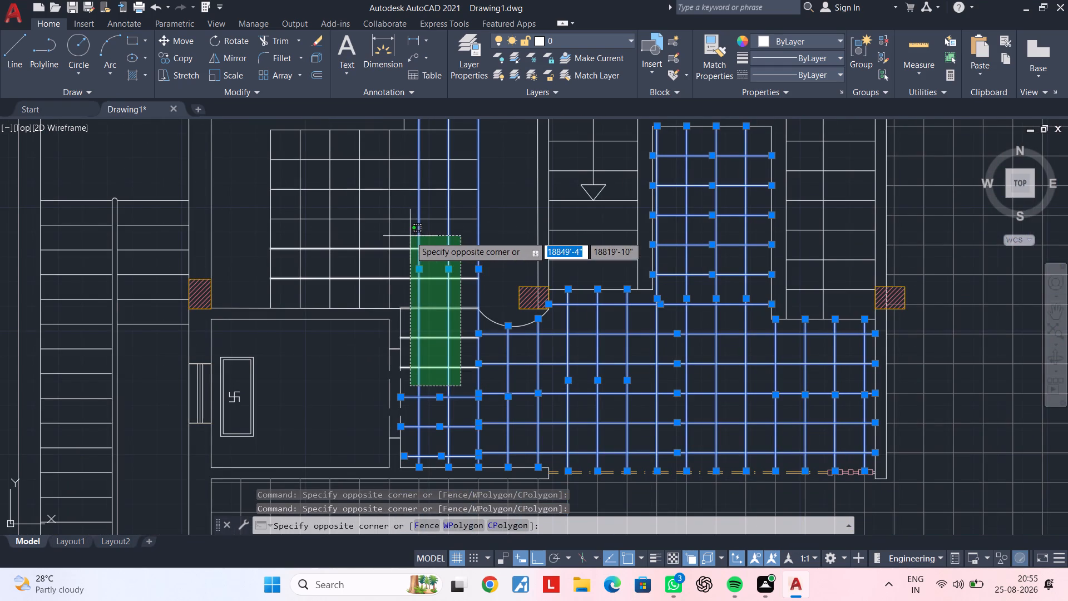
left_click(410, 236)
Add the remaining grid lines of the upper-left room and its doorway strip, and change the whole selection's colour to index colour 8.
middle_click_drag(427, 245, 455, 408)
middle_click_drag(424, 412, 526, 311)
scroll(509, 368, "up", 3)
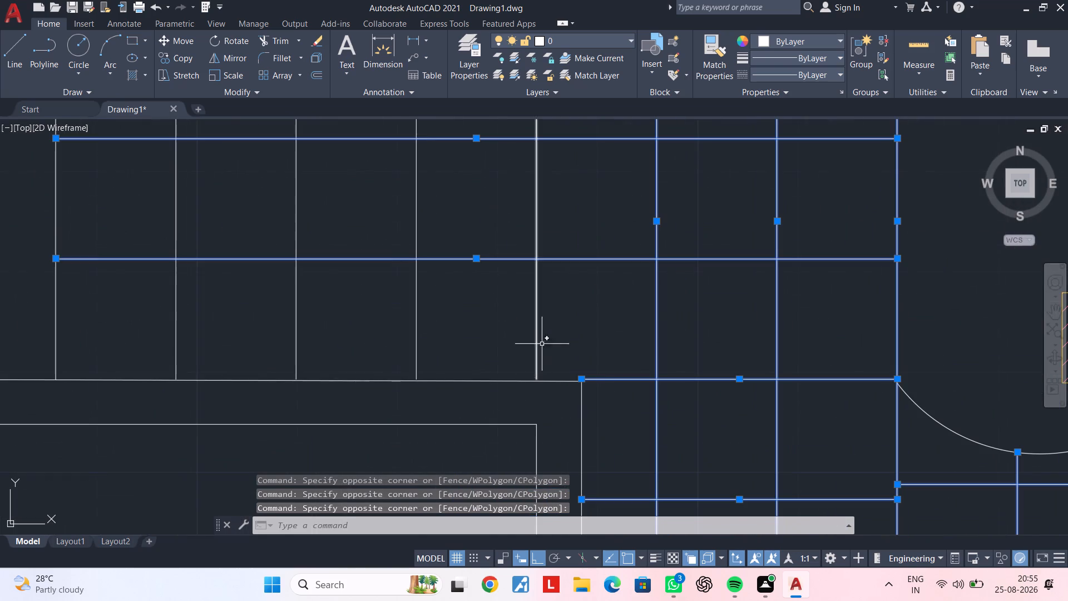
left_click(555, 332)
scroll(93, 271, "down", 1)
middle_click_drag(140, 280, 402, 349)
scroll(376, 341, "down", 2)
middle_click_drag(383, 332, 372, 345)
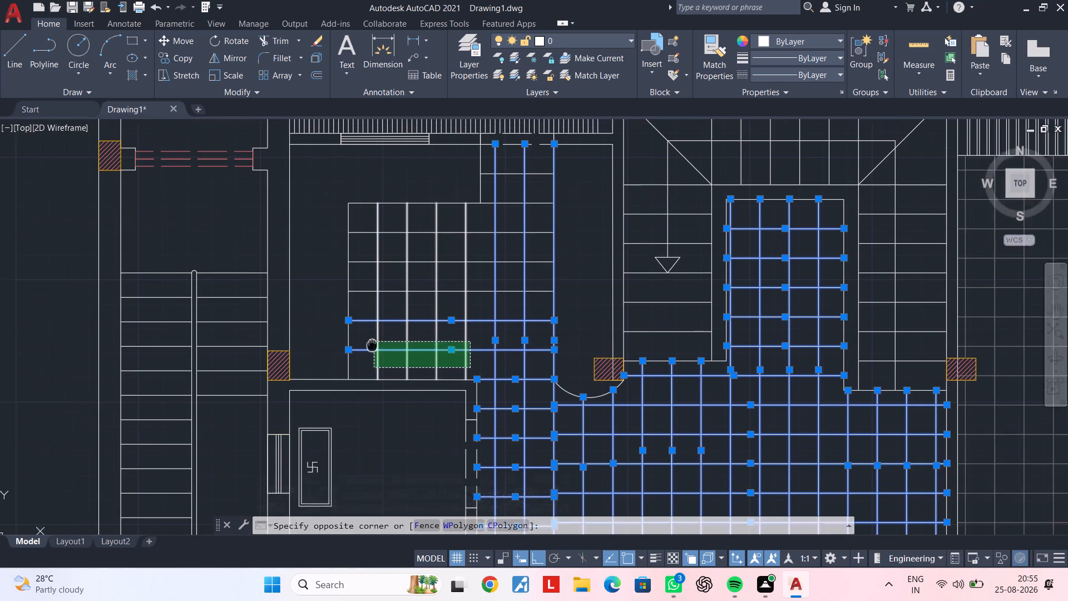
middle_click_drag(372, 345, 358, 358)
scroll(354, 306, "up", 2)
middle_click_drag(349, 273, 334, 324)
middle_click_drag(327, 248, 323, 299)
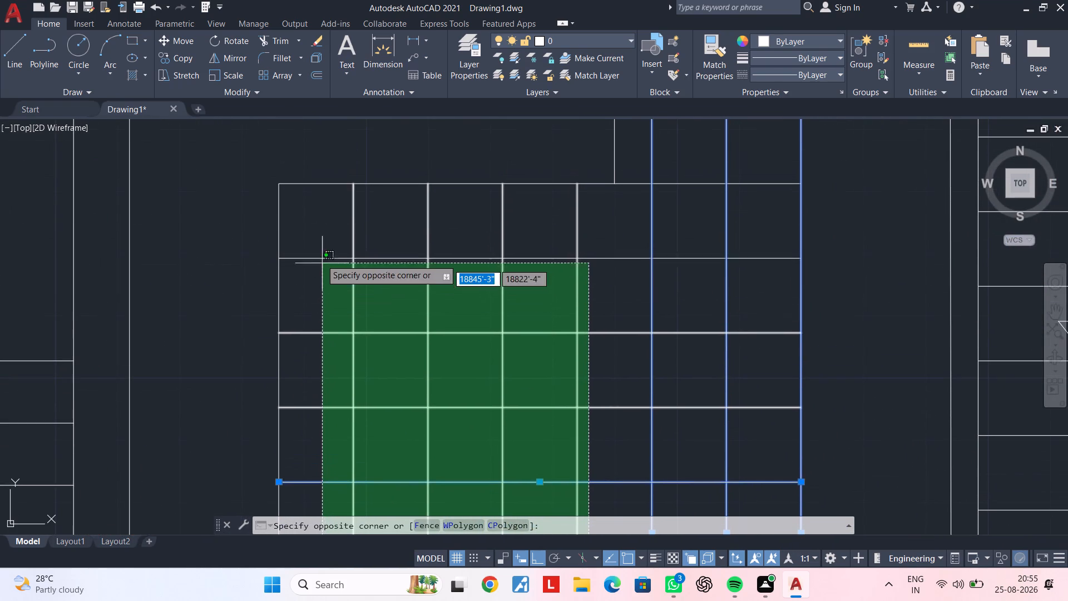
left_click(319, 223)
scroll(441, 248, "down", 2)
middle_click_drag(468, 260, 357, 281)
scroll(430, 250, "up", 1)
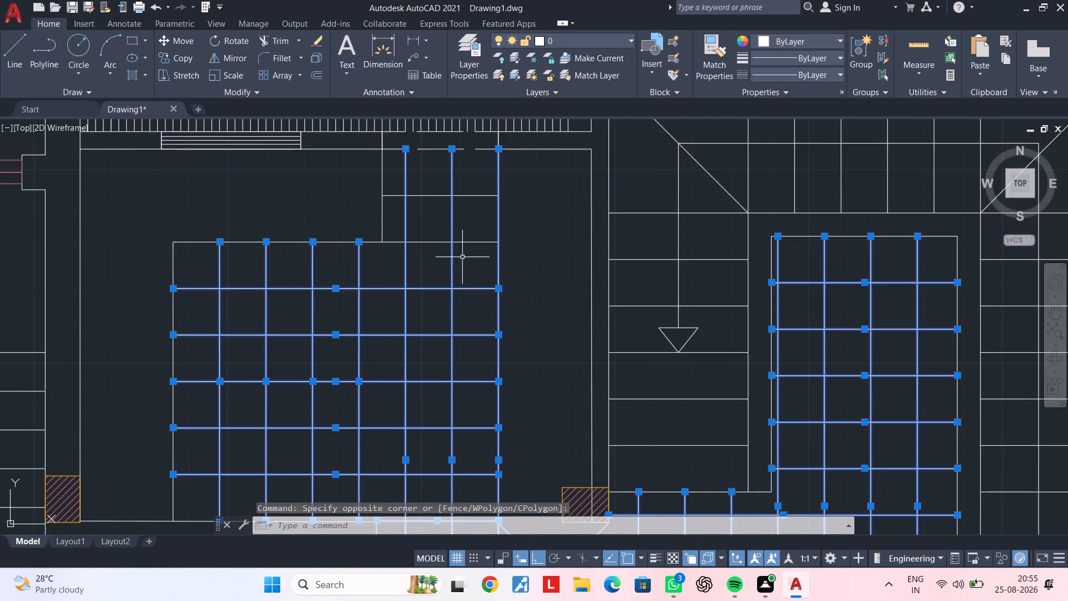
scroll(460, 258, "up", 1)
middle_click_drag(475, 269, 457, 378)
left_click(458, 366)
left_click(432, 247)
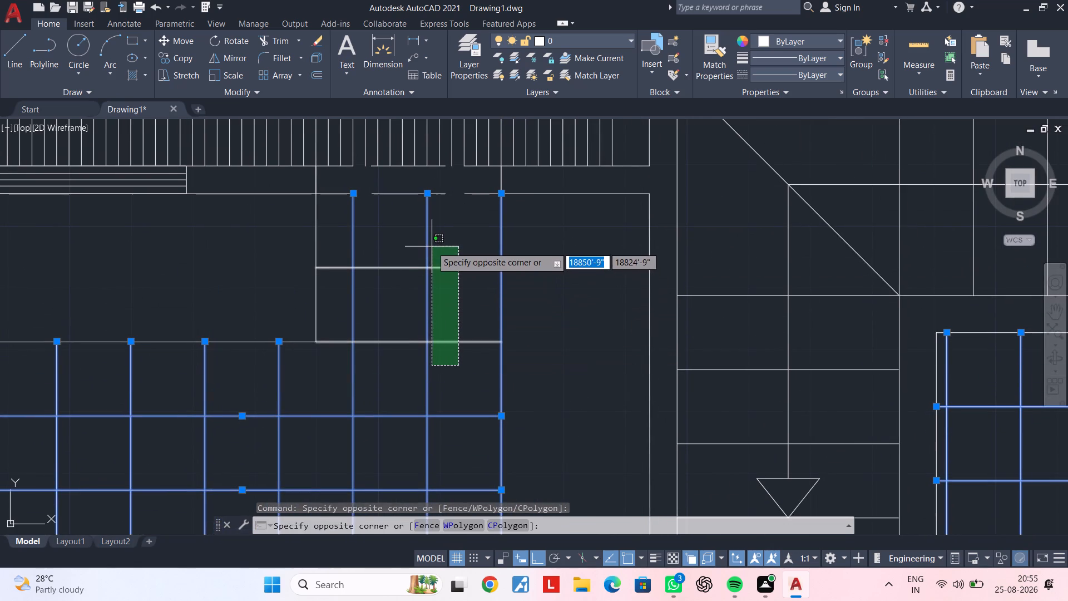
scroll(446, 299, "down", 2)
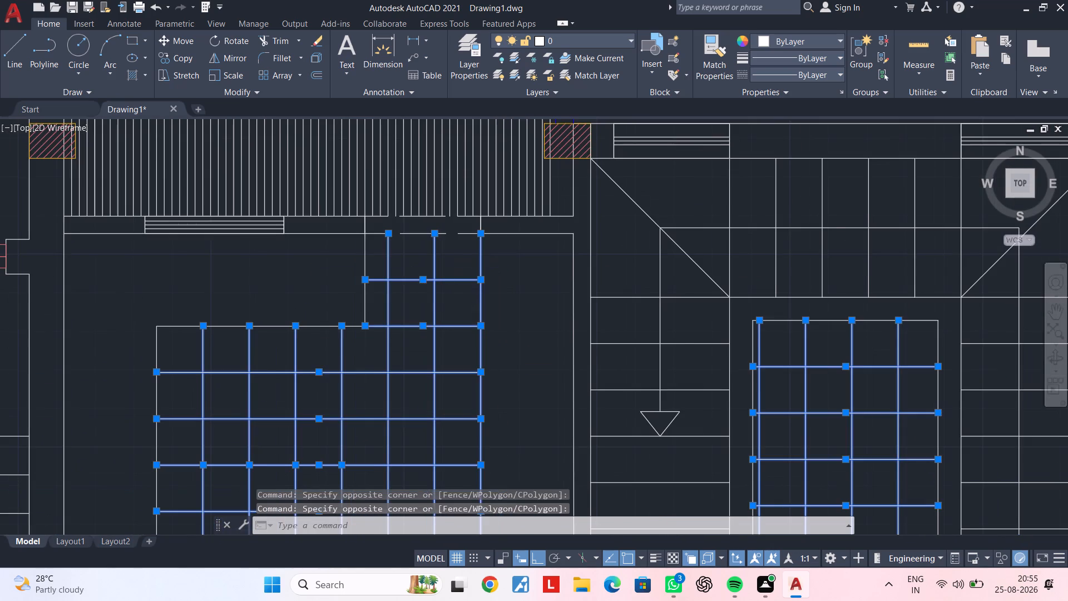
left_click(838, 44)
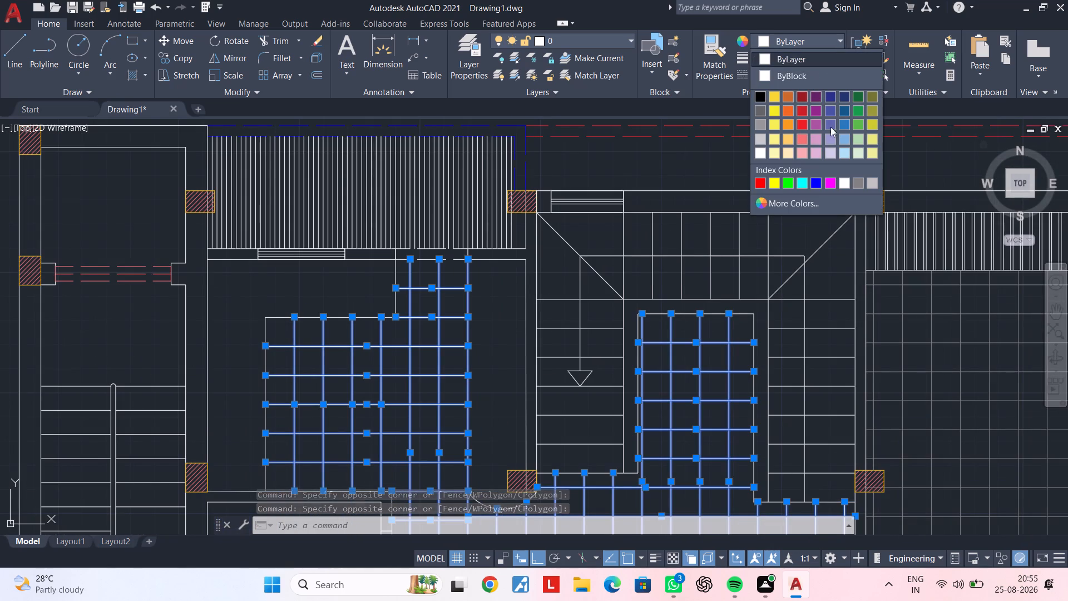
left_click(856, 184)
key("Escape")
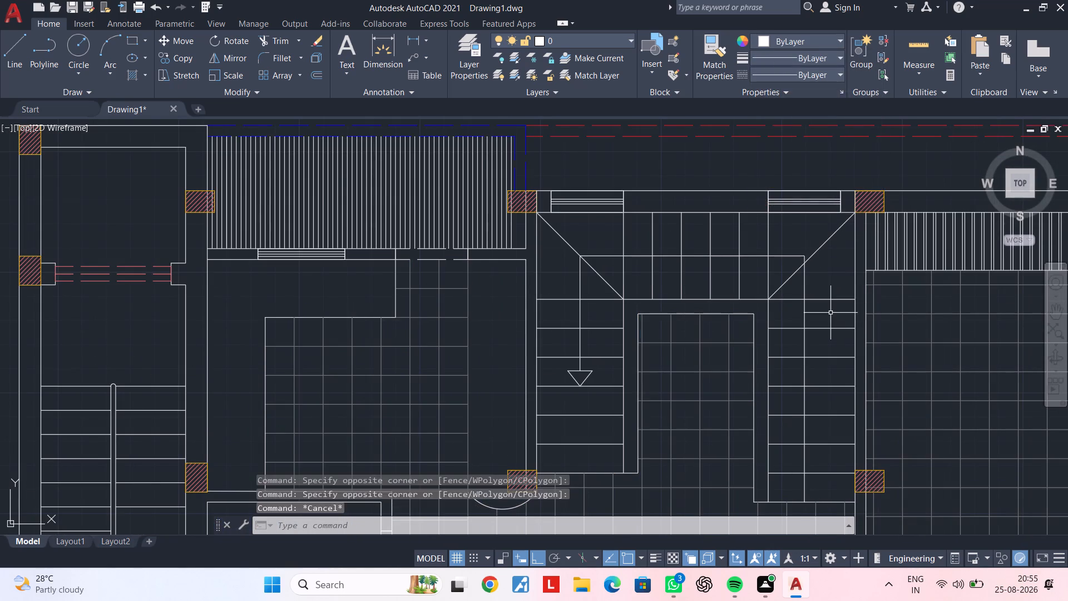
key("Escape")
Review the grid line colours across the whole plan, ending at the upper-left room and staircase.
scroll(830, 314, "down", 2)
middle_click_drag(822, 296, 741, 215)
key("Escape")
key("Escape")
middle_click_drag(816, 292, 615, 207)
key("Escape")
key("Escape")
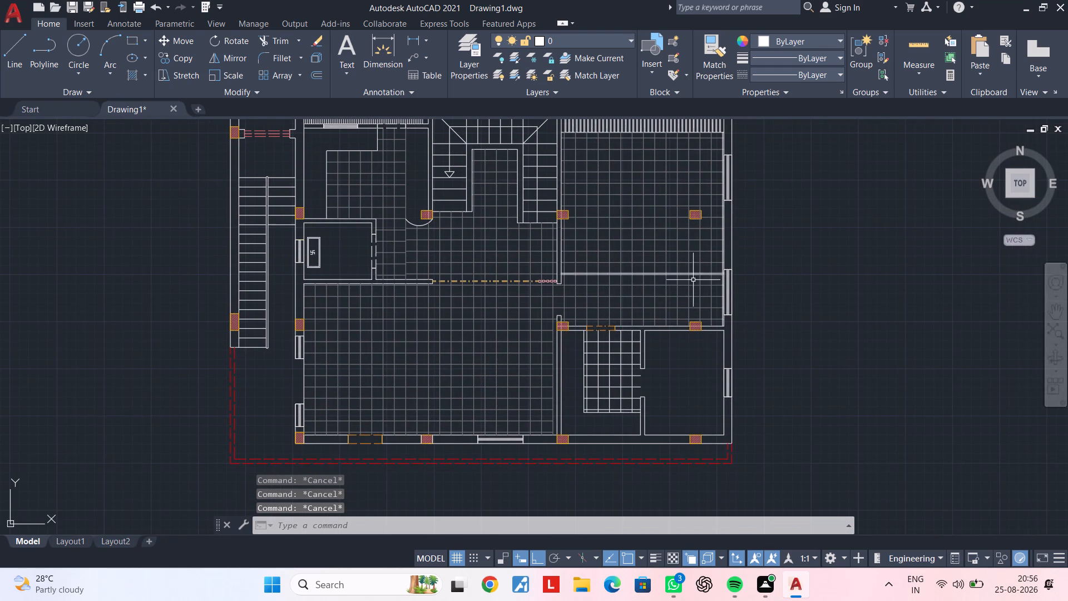
middle_click_drag(827, 347, 909, 337)
scroll(961, 349, "down", 1)
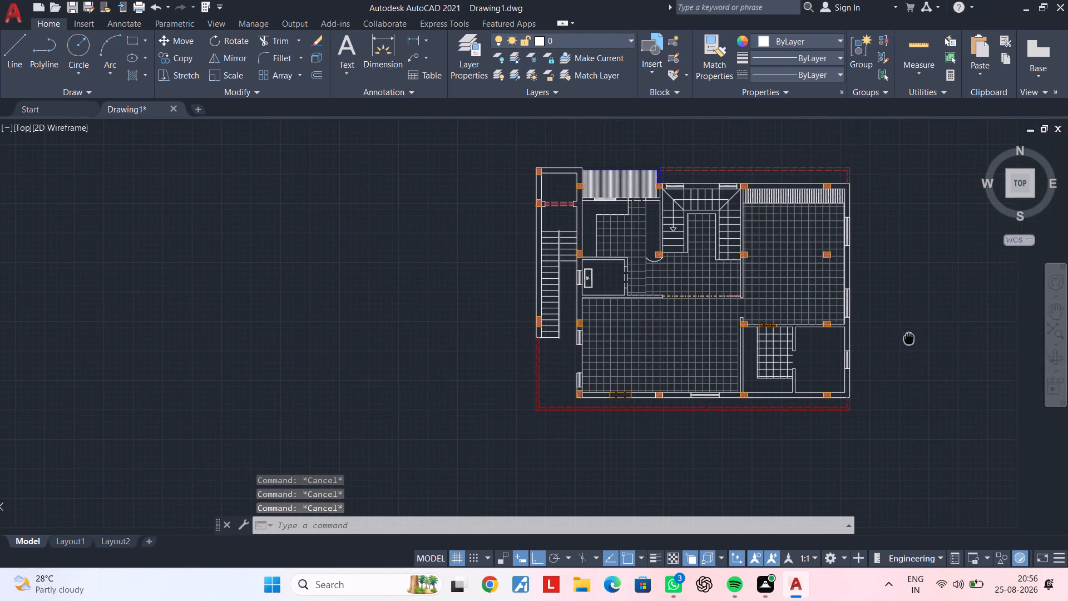
middle_click_drag(909, 337, 908, 337)
key("Escape")
key("Escape")
middle_click_drag(929, 342, 843, 352)
scroll(840, 353, "up", 1)
middle_click_drag(829, 357, 926, 400)
middle_click_drag(892, 382, 969, 372)
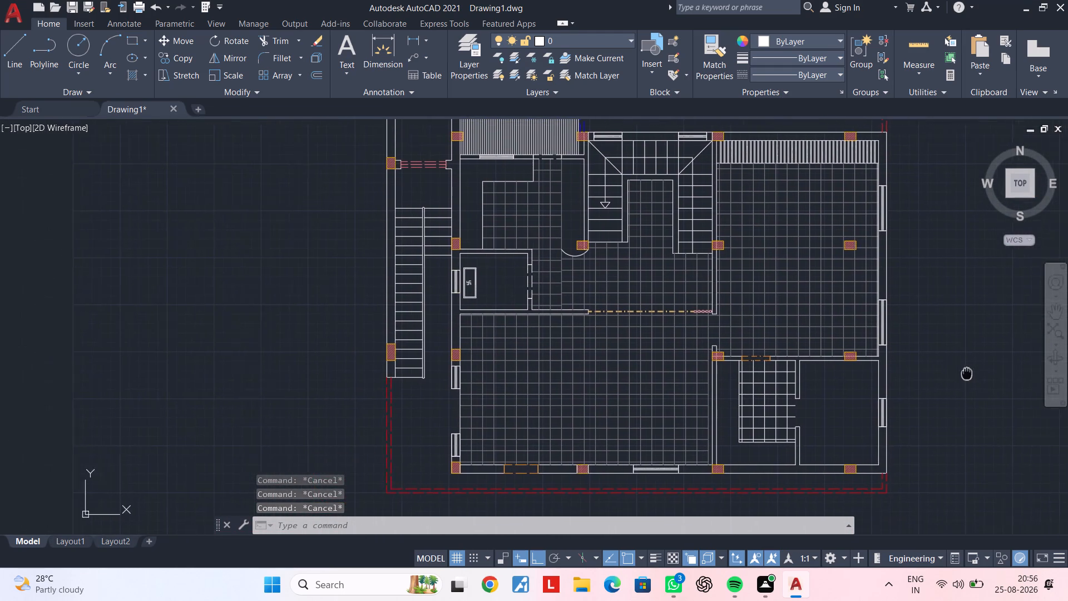
middle_click_drag(969, 372, 977, 372)
scroll(585, 199, "up", 2)
middle_click_drag(581, 208, 621, 317)
key("Escape")
key("Escape")
key("Escape")
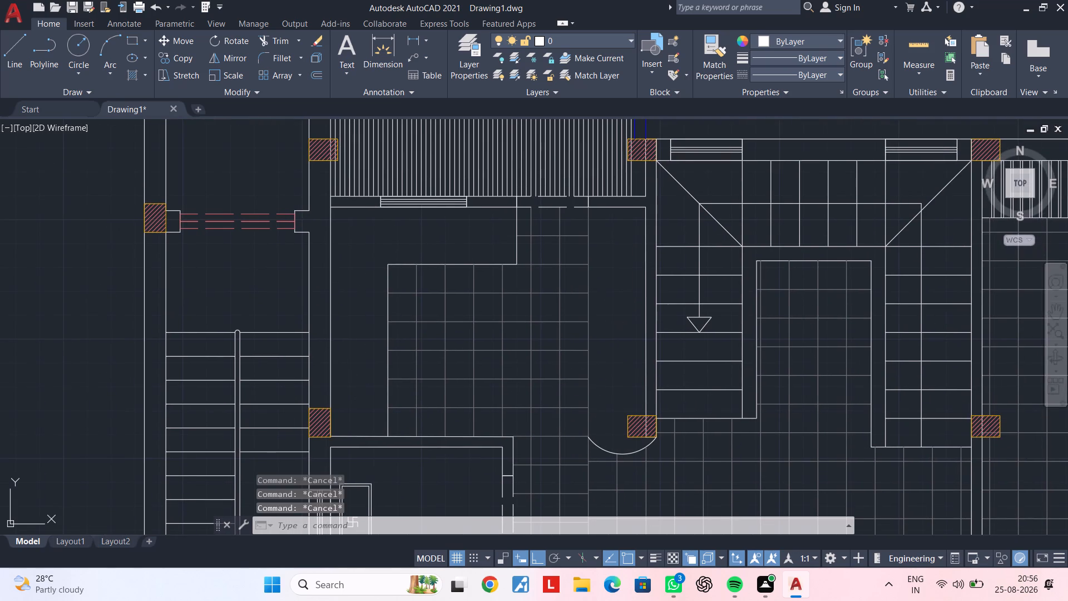
key("Escape")
key("Escape")
key("Escape")
Review the recoloured floor grid from the upper-left room across the hall and the large east room.
key("Escape")
key("Escape")
key("Escape")
middle_click_drag(617, 259, 617, 258)
middle_click_drag(617, 258, 621, 248)
key("Escape")
key("Escape")
key("Escape")
middle_click_drag(619, 269, 612, 191)
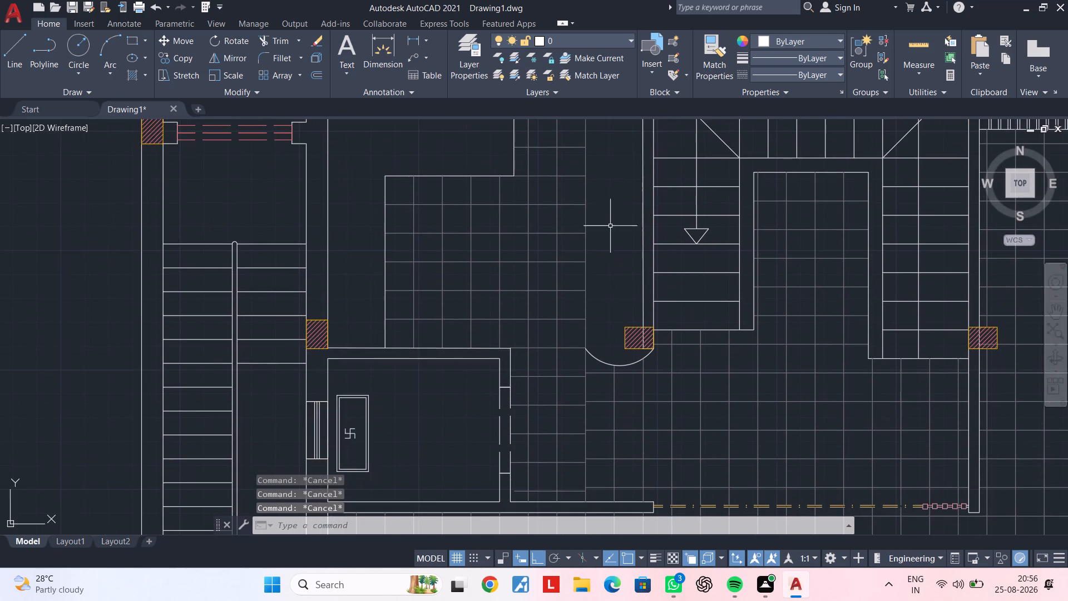
scroll(610, 231, "down", 1)
middle_click_drag(610, 231, 495, 231)
middle_click_drag(908, 324, 710, 307)
key("Escape")
key("Escape")
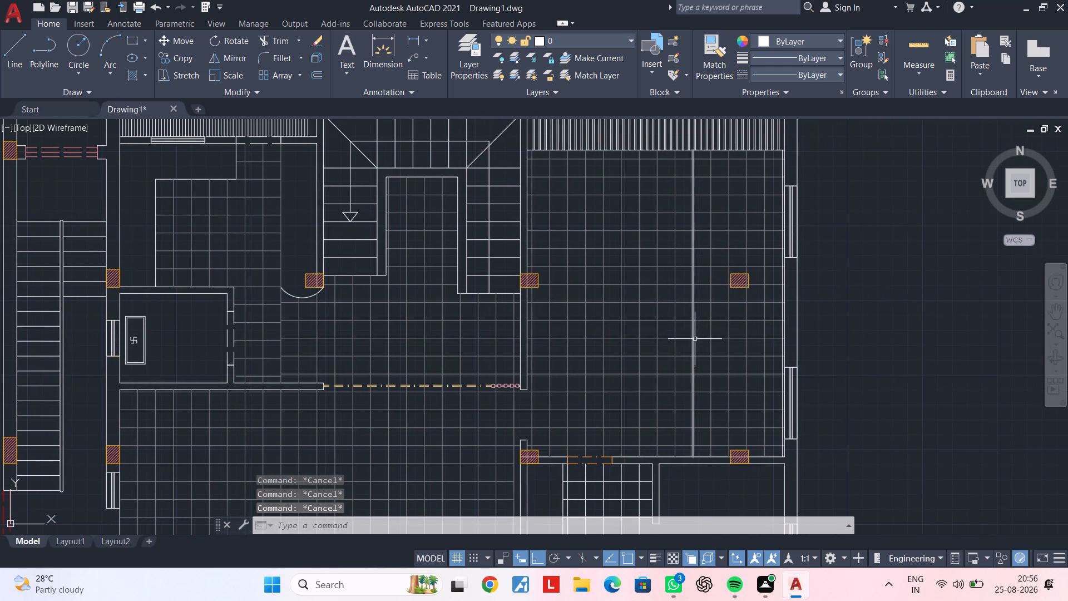
middle_click_drag(695, 339, 811, 301)
key("Escape")
key("Escape")
key("Escape")
key("Escape")
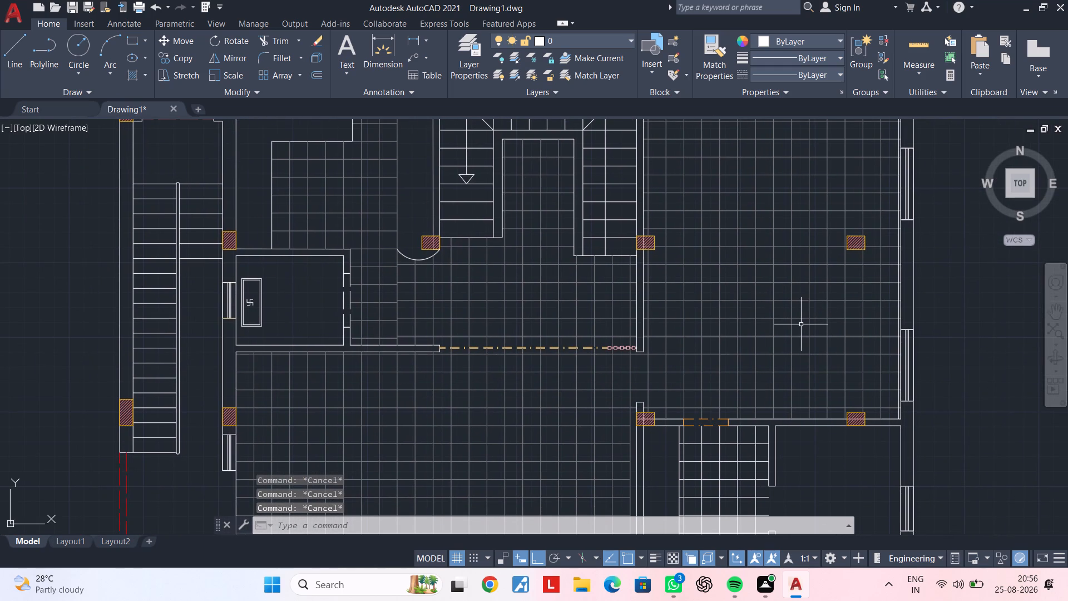
middle_click_drag(805, 309, 835, 176)
key("Escape")
key("Escape")
Change the colour of the dashed door rectangle of the small swastika-symbol room to 242,113,114.
middle_click_drag(655, 337, 734, 337)
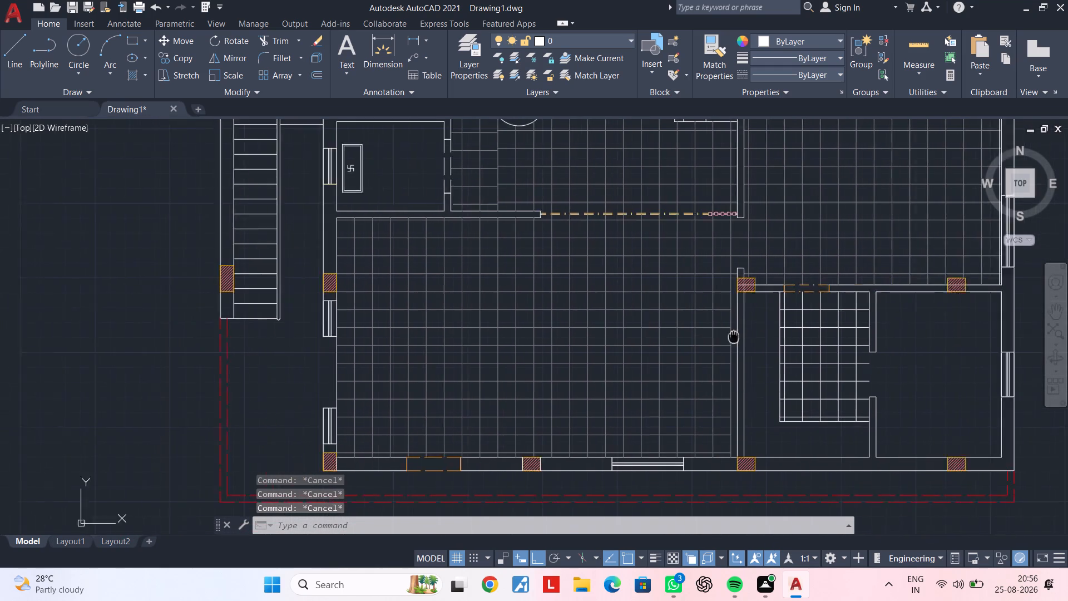
middle_click_drag(734, 337, 844, 334)
middle_click_drag(657, 356, 753, 341)
middle_click_drag(683, 336, 562, 479)
scroll(532, 299, "up", 3)
left_click(543, 293)
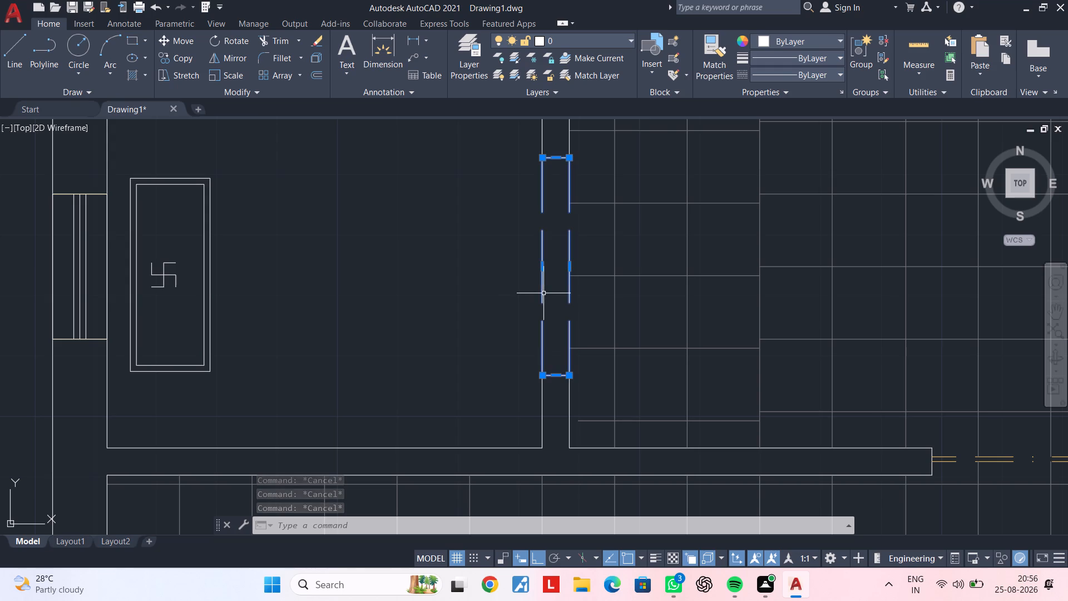
left_click(809, 43)
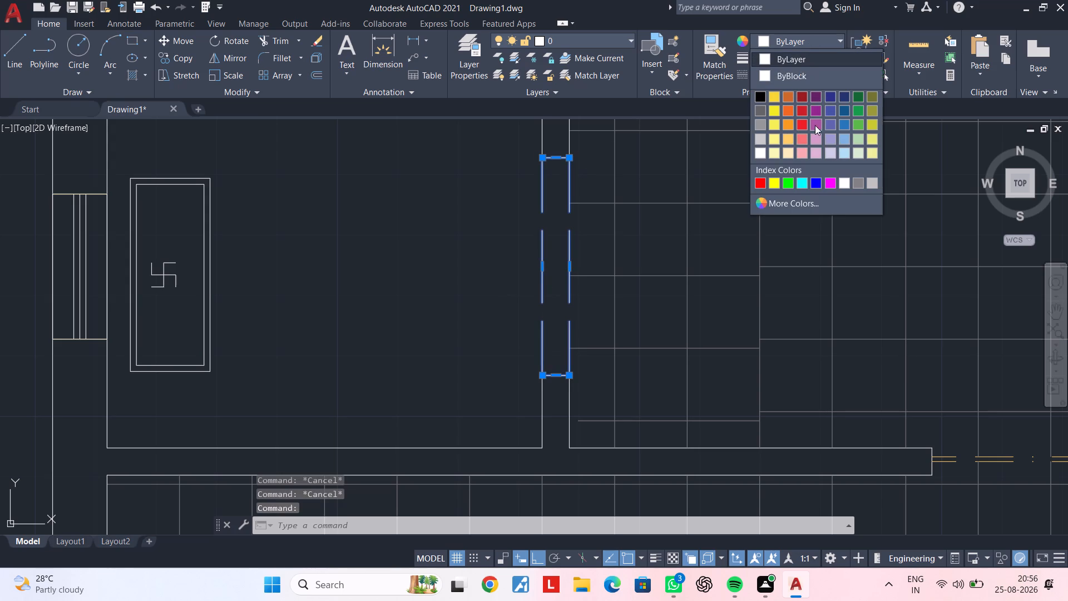
left_click(799, 141)
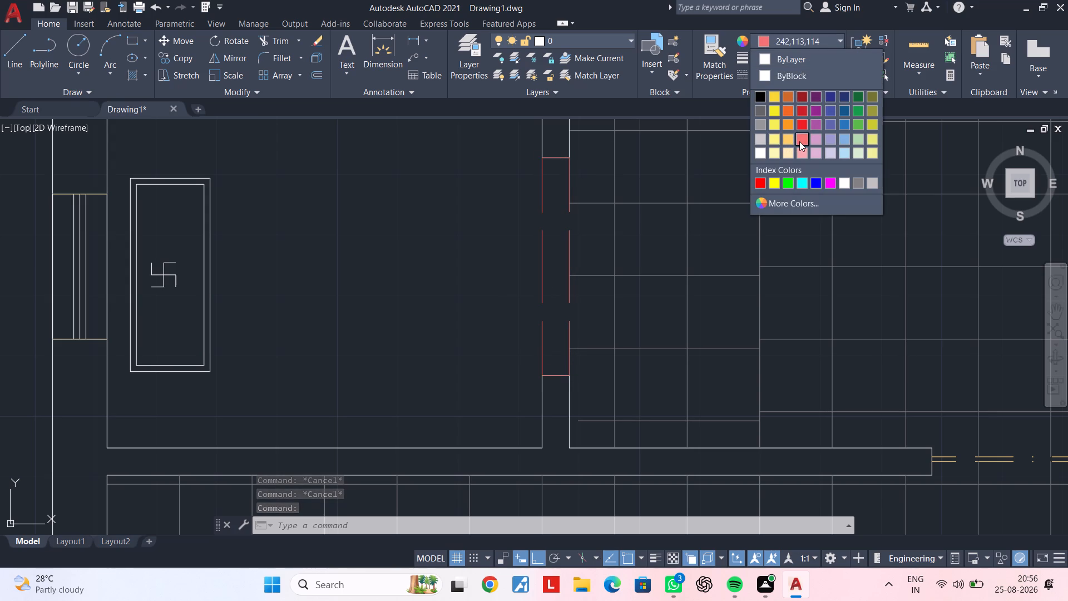
key("Escape")
Change the colour of the dashed orange door rectangle in the large east room's south wall to 242,113,114.
scroll(851, 284, "down", 2)
middle_click_drag(845, 284, 350, 244)
middle_click_drag(695, 329, 567, 322)
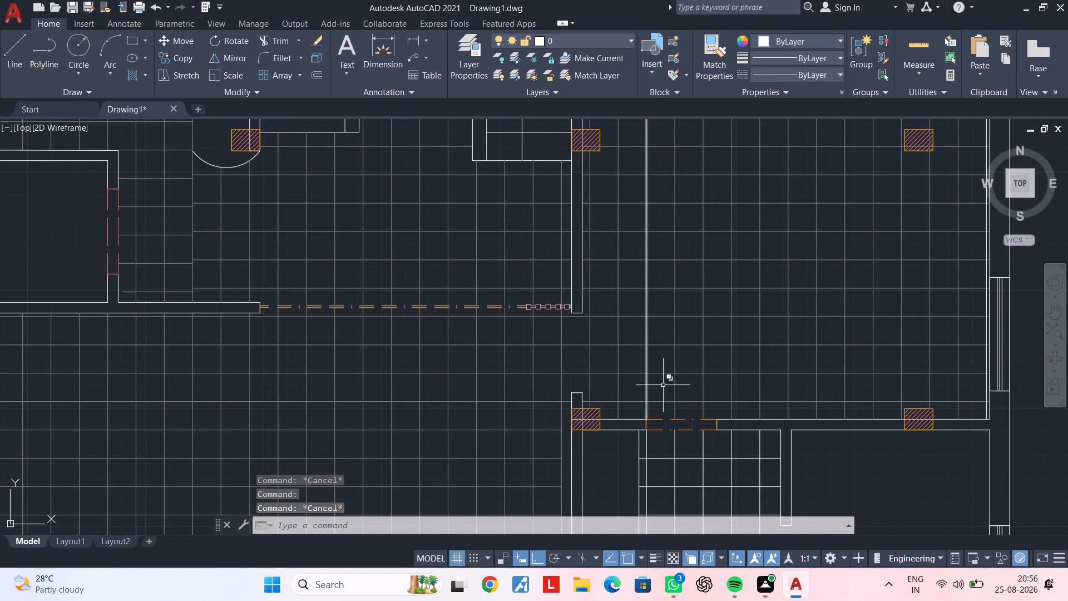
left_click(680, 420)
left_click(783, 39)
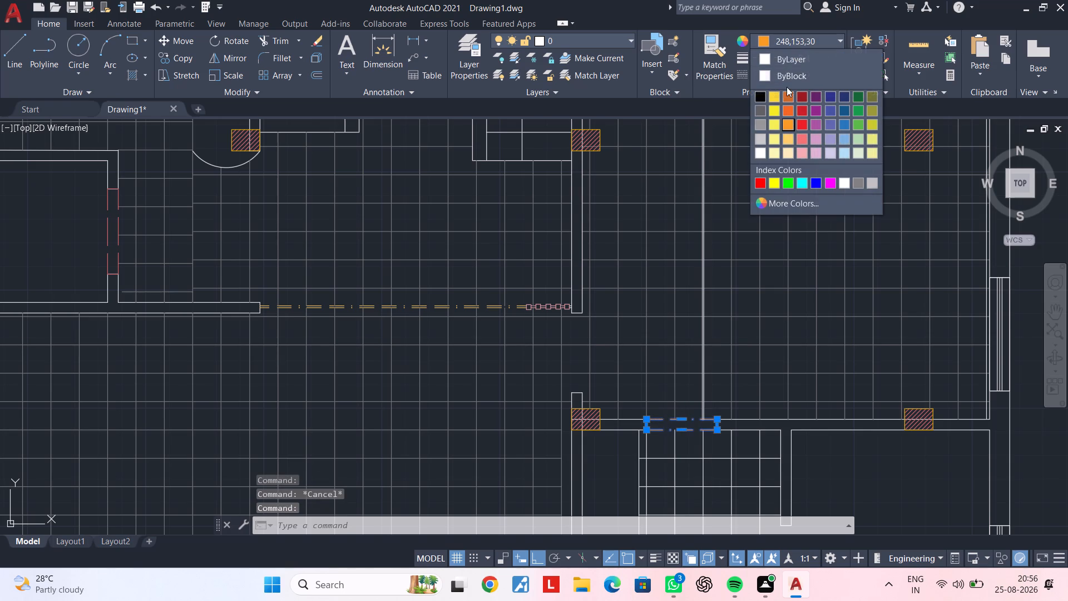
left_click(798, 140)
key("Escape")
Draw a rectangle filling the door opening between the small white-gridded room and the southeast corner room.
scroll(742, 317, "down", 1)
middle_click_drag(744, 299, 764, 179)
middle_click_drag(805, 349, 753, 311)
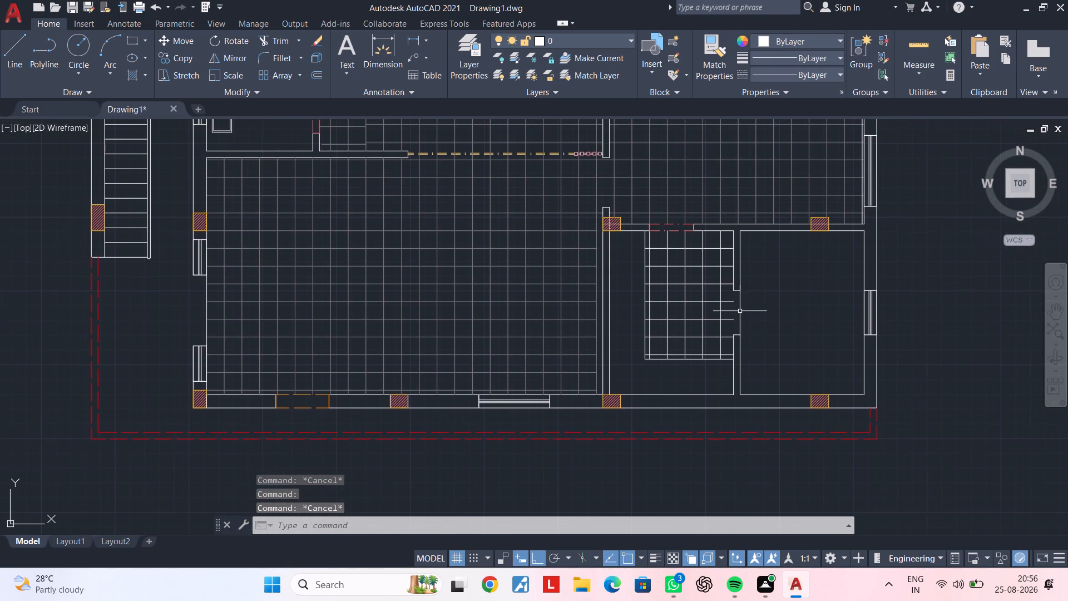
type("re")
key("c")
key("space")
scroll(732, 291, "up", 3)
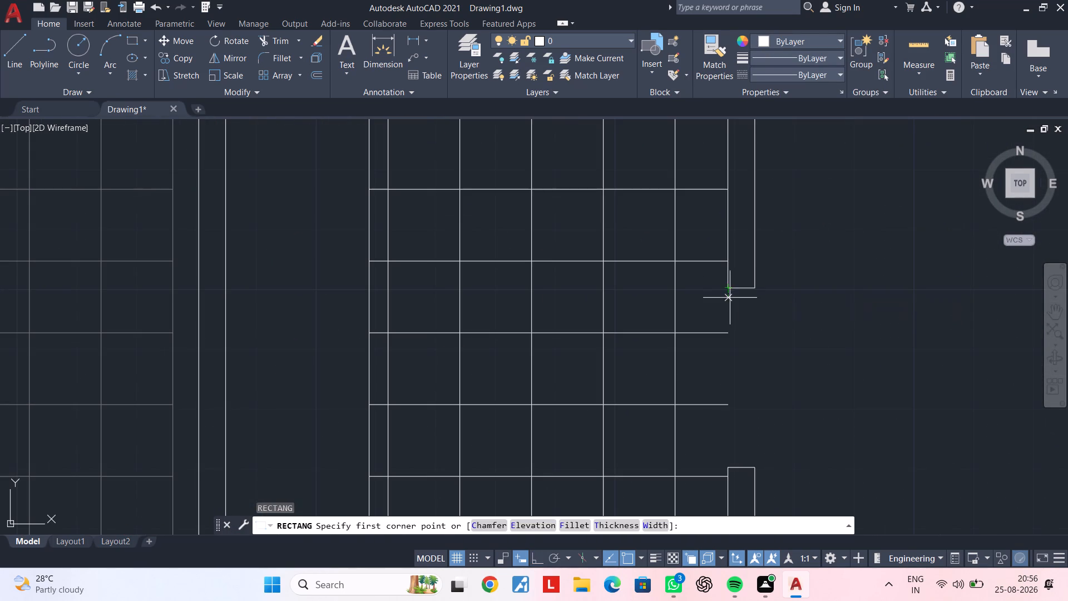
left_click(731, 289)
left_click(756, 469)
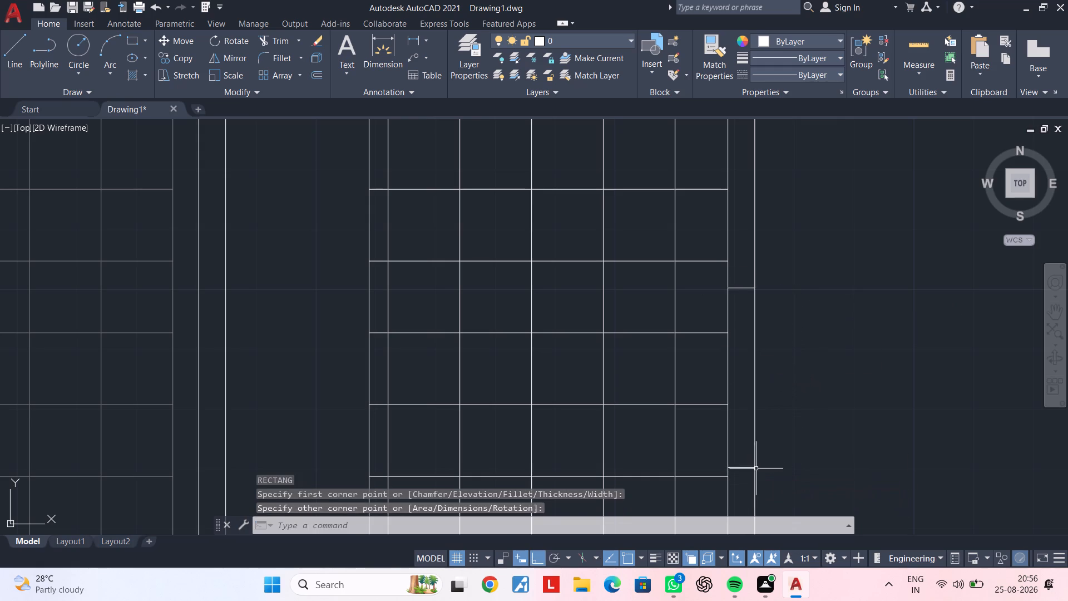
key("Escape")
Give the new door rectangle the ACAD_ISO02W100 linetype and the colour 242,113,114.
left_click(756, 383)
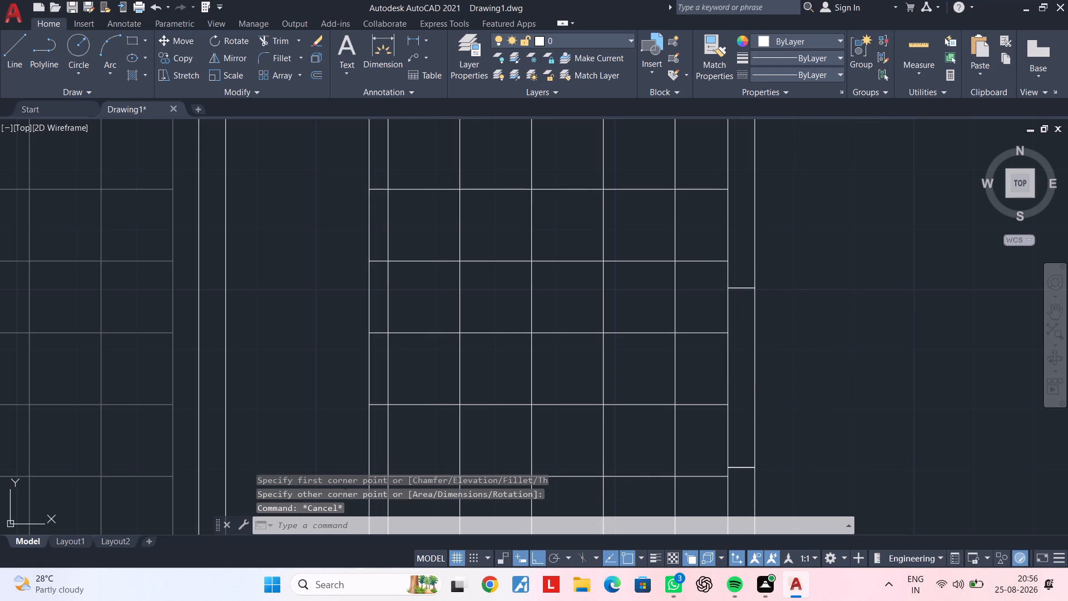
left_click(823, 69)
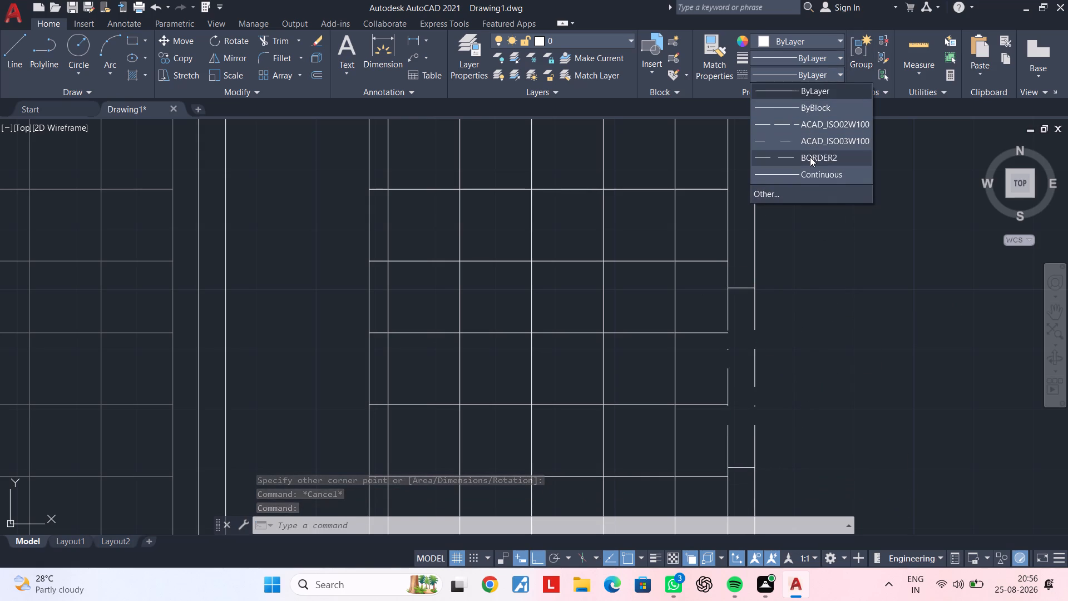
left_click(810, 128)
key("Escape")
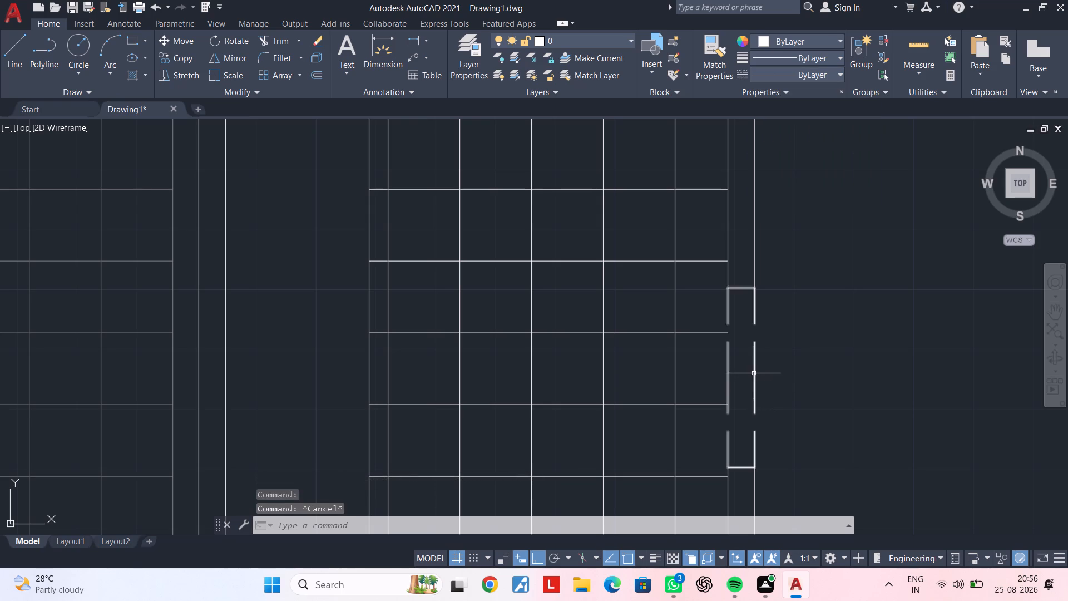
left_click(754, 373)
left_click(773, 41)
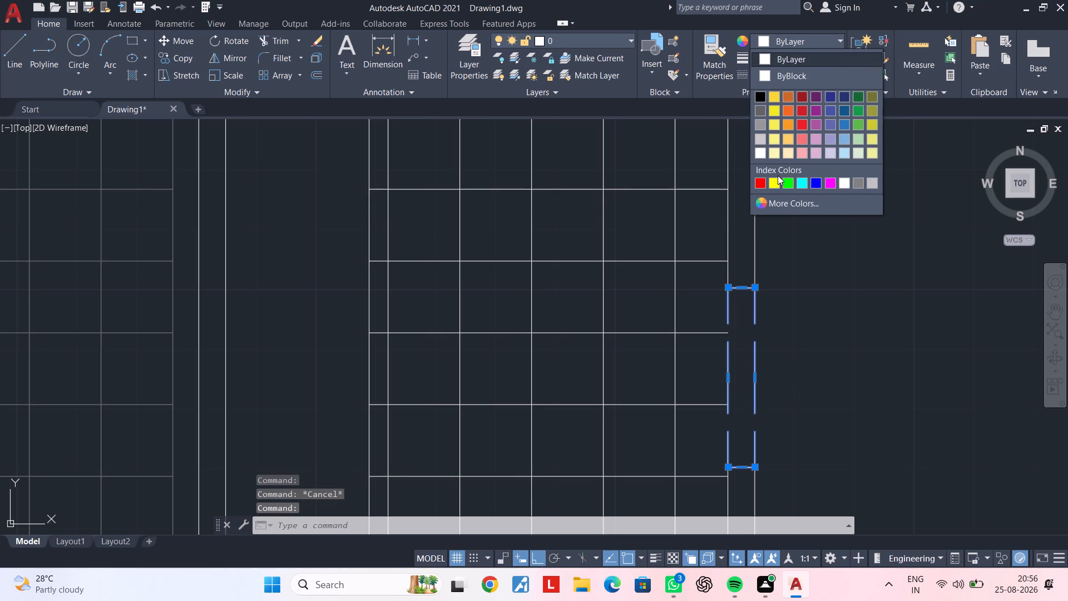
left_click(804, 139)
key("Escape")
Draw a rectangle filling the wall opening between the central hall and the large east room, above the hatched column.
scroll(854, 283, "down", 3)
middle_click_drag(857, 284, 767, 311)
middle_click_drag(758, 318, 792, 311)
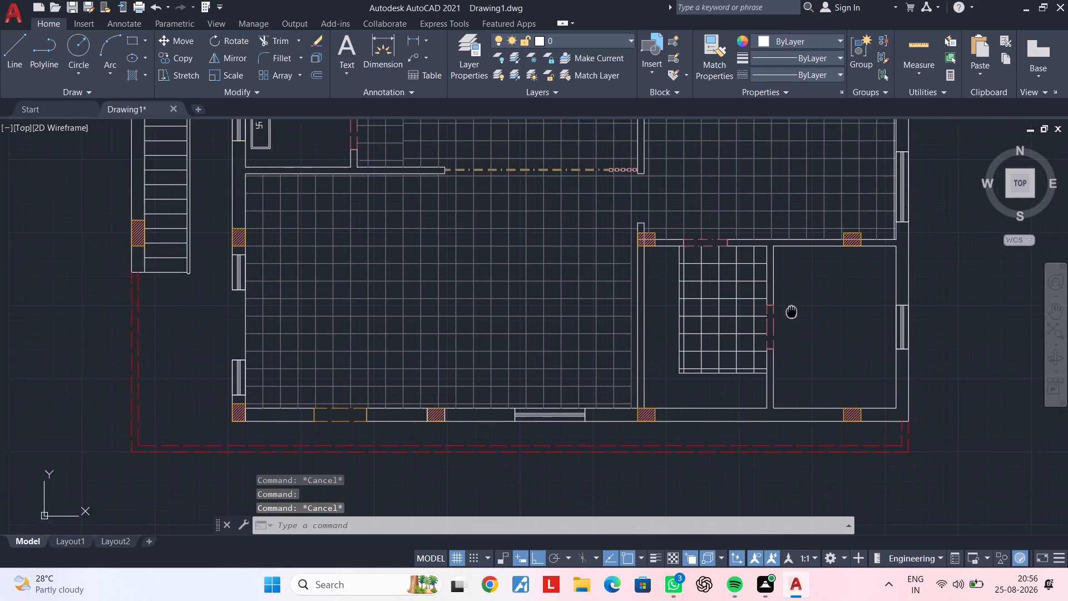
middle_click_drag(792, 311, 859, 307)
middle_click_drag(434, 313, 356, 420)
middle_click_drag(590, 318, 579, 346)
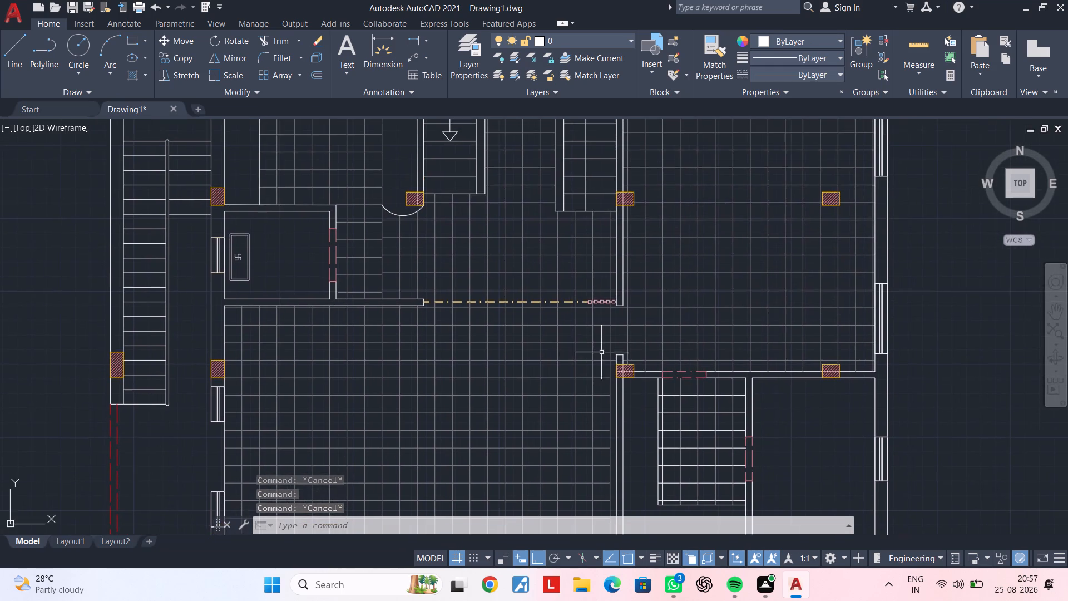
scroll(600, 338, "up", 3)
middle_click_drag(650, 300, 530, 301)
key("Escape")
key("Escape")
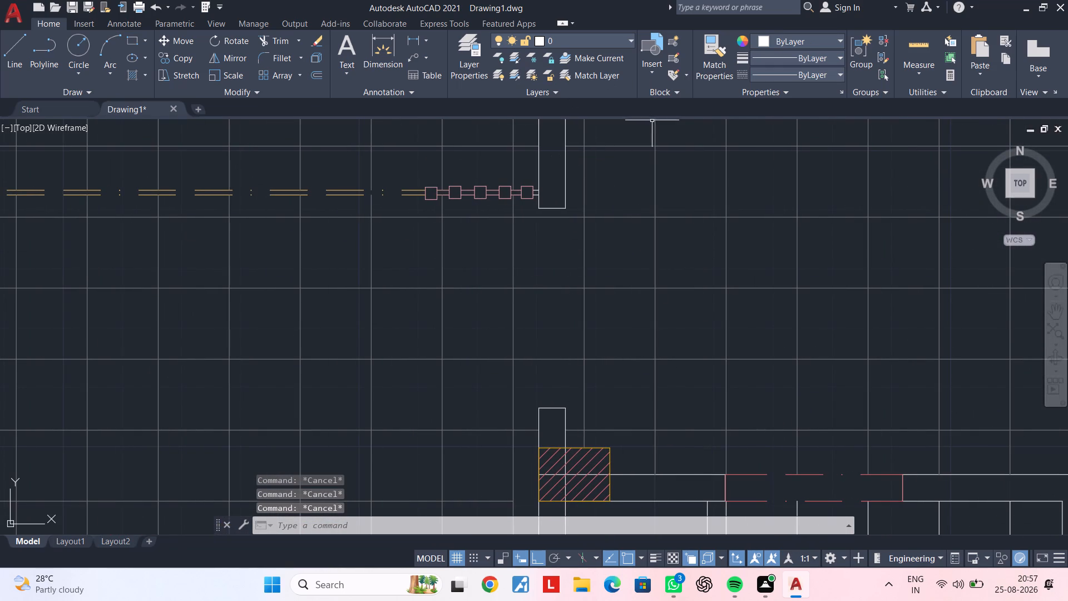
key("r")
key("e")
key("c")
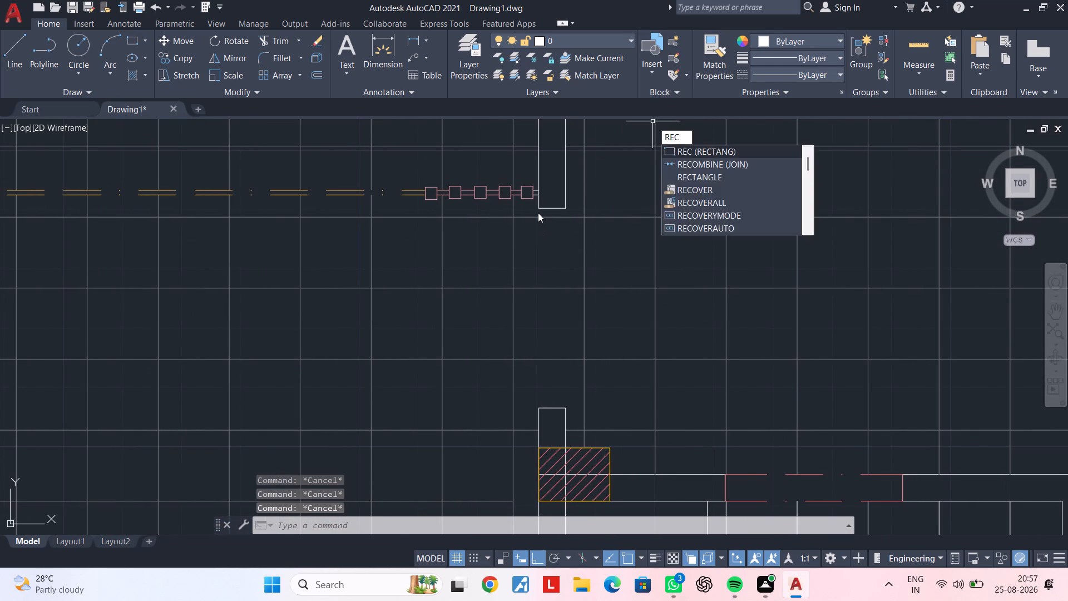
key("space")
left_click(538, 207)
middle_click_drag(607, 371, 585, 308)
scroll(606, 361, "down", 1)
scroll(566, 339, "up", 2)
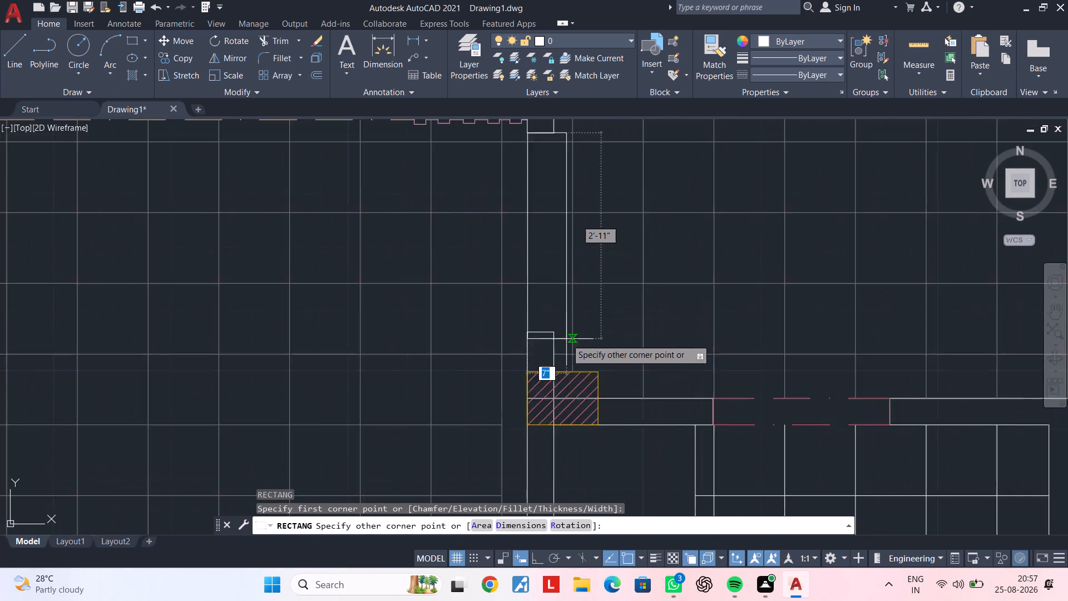
scroll(566, 339, "up", 1)
left_click(526, 321)
scroll(590, 304, "down", 2)
middle_click_drag(590, 304, 621, 409)
key("Escape")
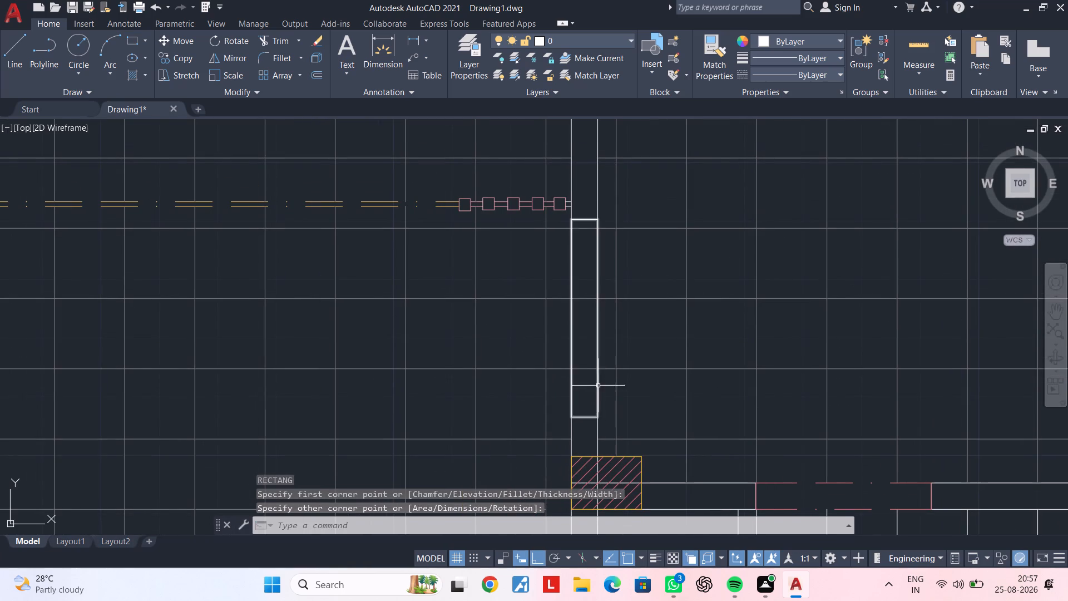
Set the hall opening's rectangle to colour 242,113,114 and linetype ACAD_ISO02W100.
left_click(598, 386)
left_click(781, 40)
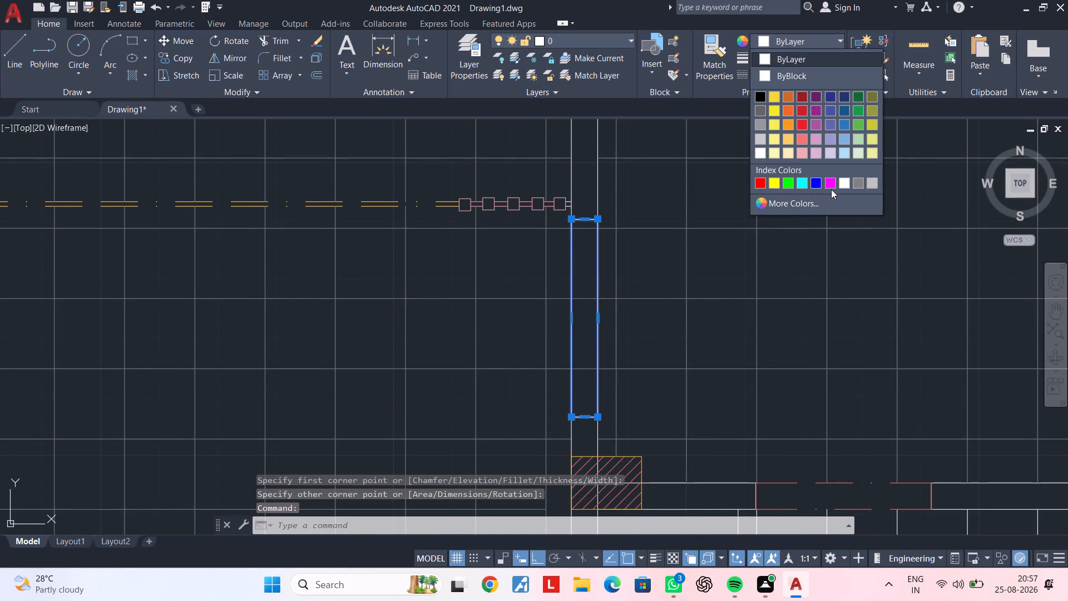
left_click(804, 144)
left_click(818, 72)
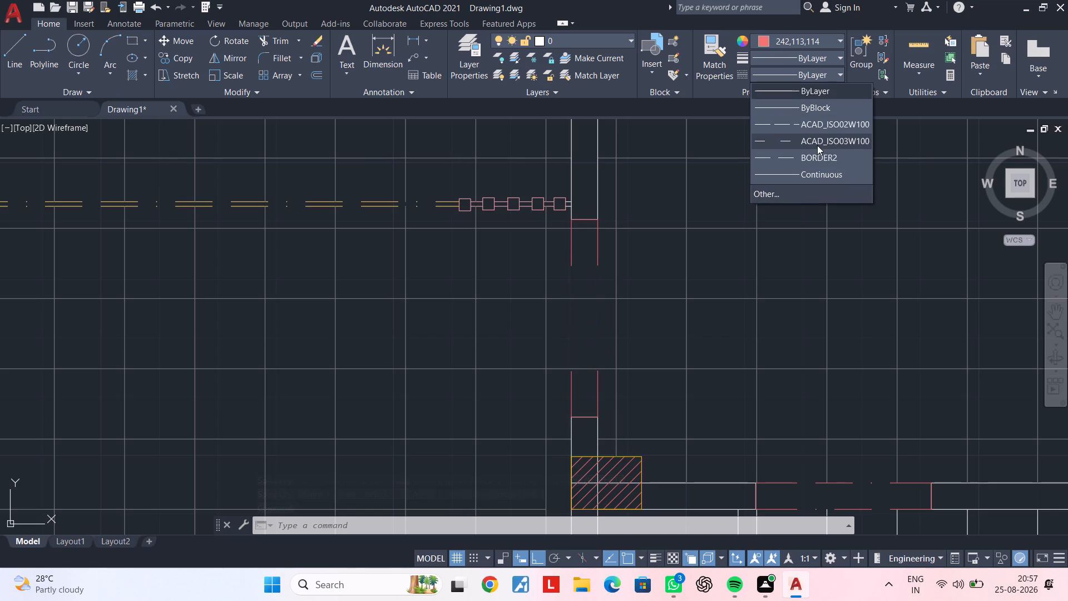
left_click(815, 123)
key("Escape")
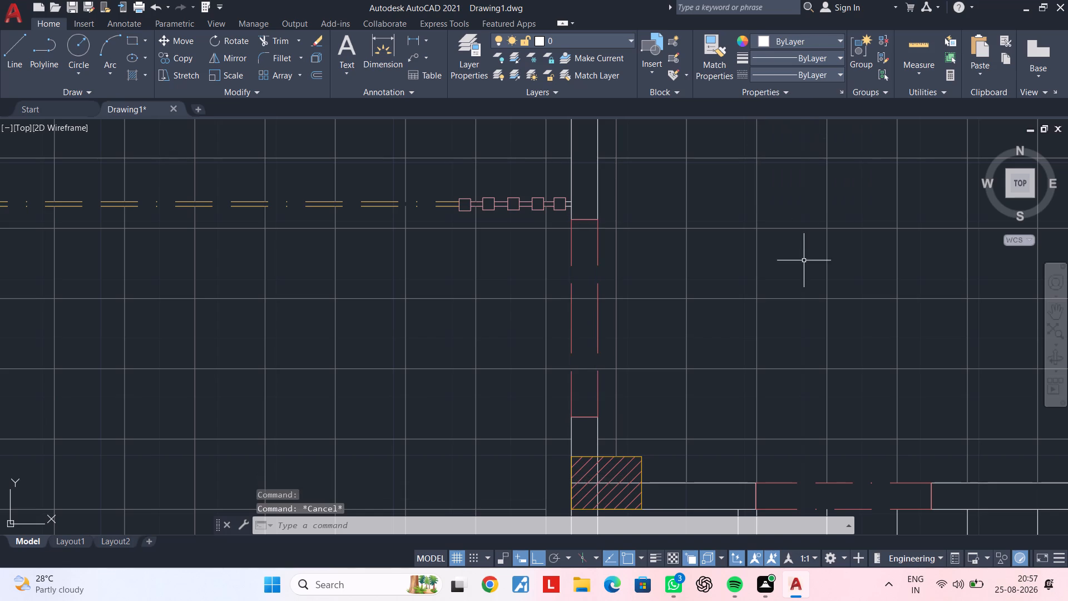
Review the door openings and floor grids across the whole plan, from the hall and staircases to the southern rooms.
scroll(804, 263, "down", 2)
middle_click_drag(791, 262, 616, 272)
scroll(623, 274, "down", 1)
middle_click_drag(626, 274, 629, 417)
middle_click_drag(679, 383, 693, 373)
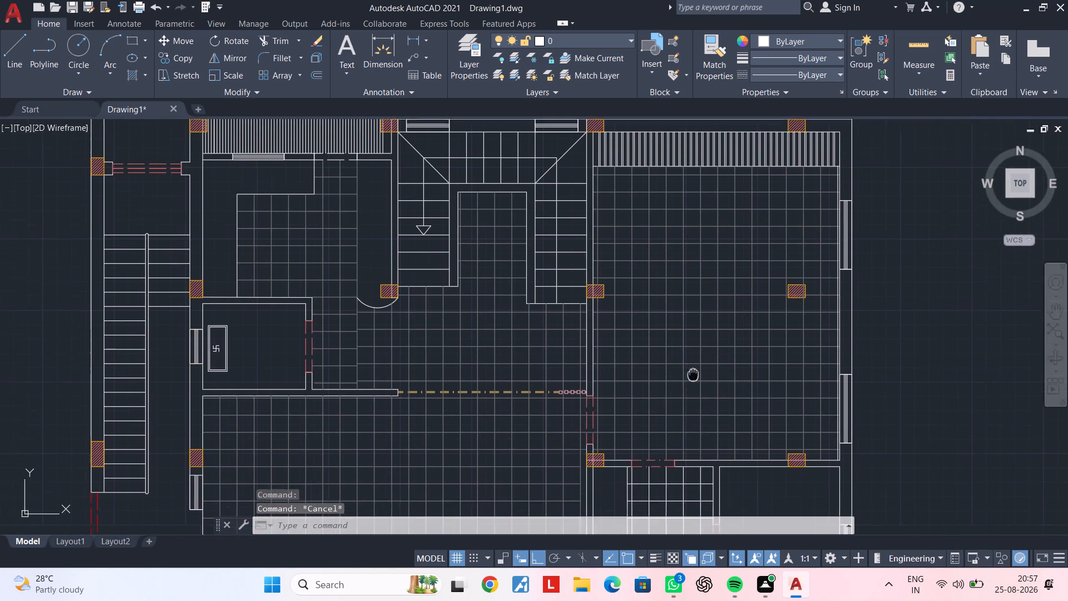
middle_click_drag(693, 373, 734, 354)
middle_click_drag(707, 356, 839, 329)
scroll(743, 354, "up", 2)
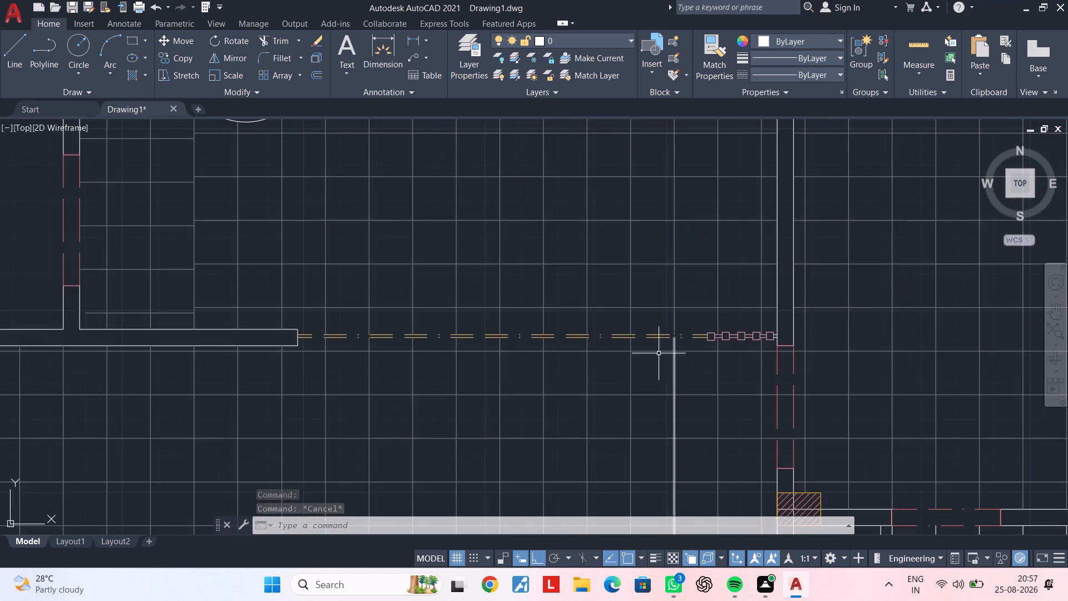
middle_click_drag(655, 351, 883, 340)
scroll(883, 340, "up", 1)
scroll(766, 349, "down", 3)
middle_click_drag(752, 353, 674, 407)
middle_click_drag(593, 364, 951, 275)
key("Escape")
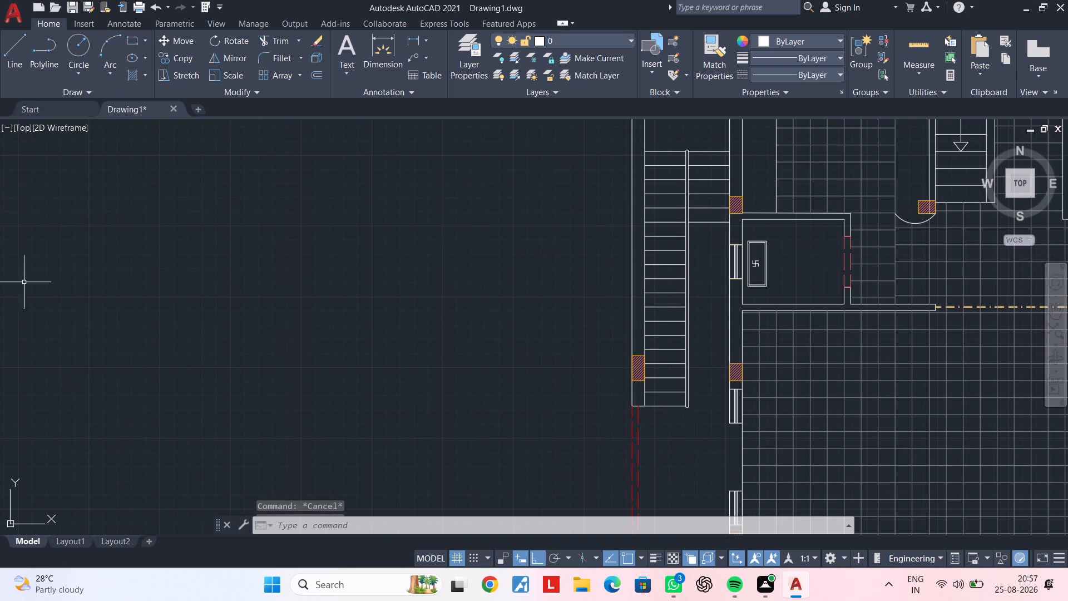
key("Escape")
middle_click_drag(797, 284, 669, 313)
key("Escape")
key("Escape")
key("Escape")
key("Escape")
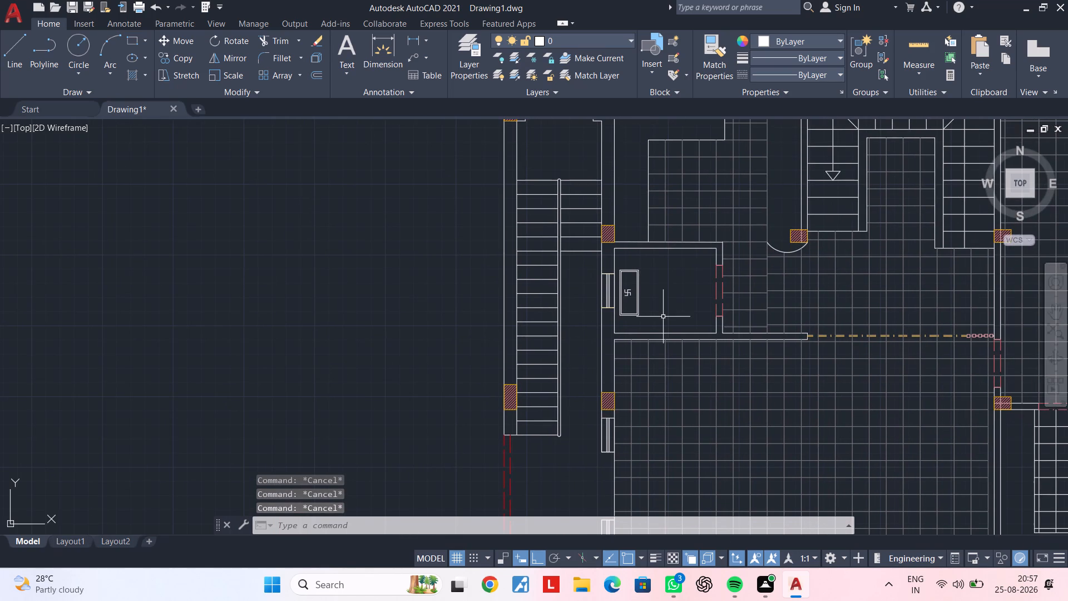
key("Escape")
key("Escape")
middle_click_drag(676, 299, 626, 377)
key("Escape")
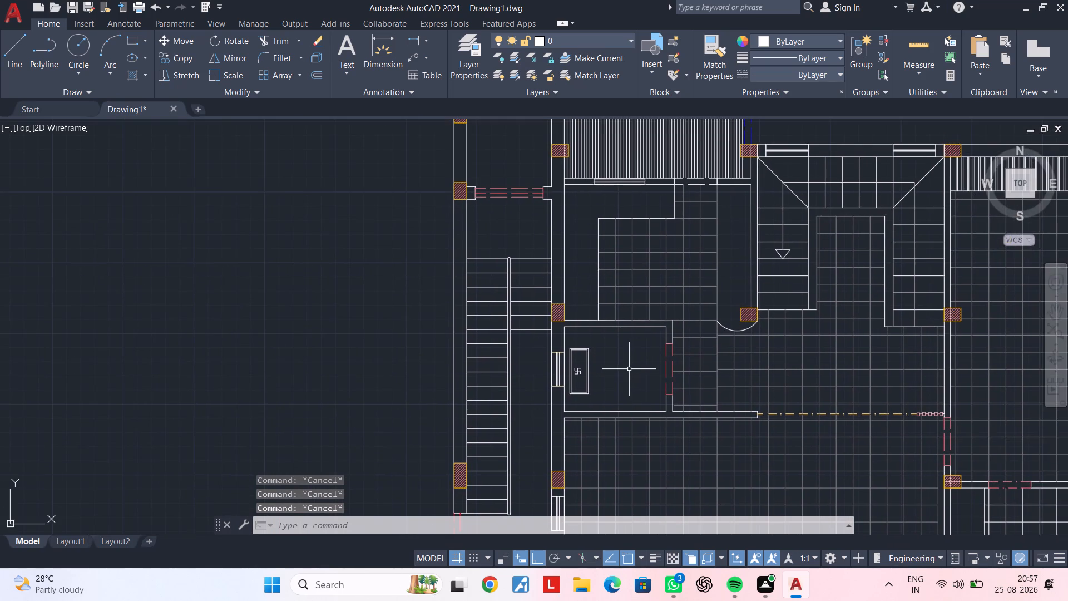
middle_click_drag(625, 358, 614, 254)
key("Escape")
middle_click_drag(634, 306, 659, 211)
scroll(726, 366, "down", 1)
middle_click_drag(726, 367, 437, 338)
key("Escape")
Hatch the L-shaped area around the small floor grid in the southeast room with ANSI31 in colour 255,255,255.
scroll(629, 418, "up", 1)
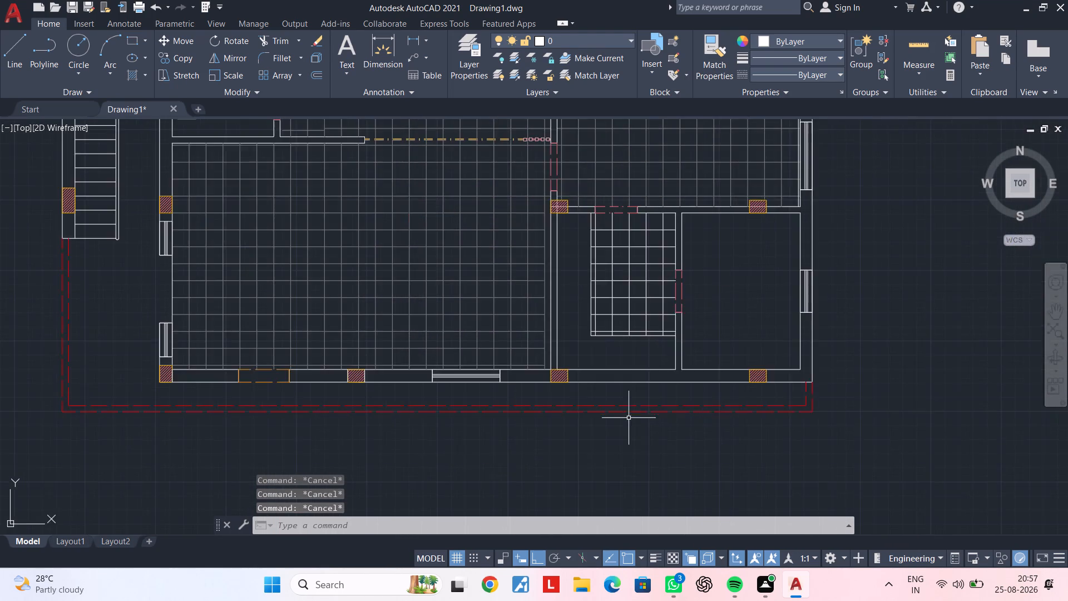
scroll(629, 418, "up", 1)
middle_click_drag(535, 408, 695, 431)
key("Escape")
key("Escape")
middle_click_drag(763, 350, 541, 462)
key("Escape")
key("Escape")
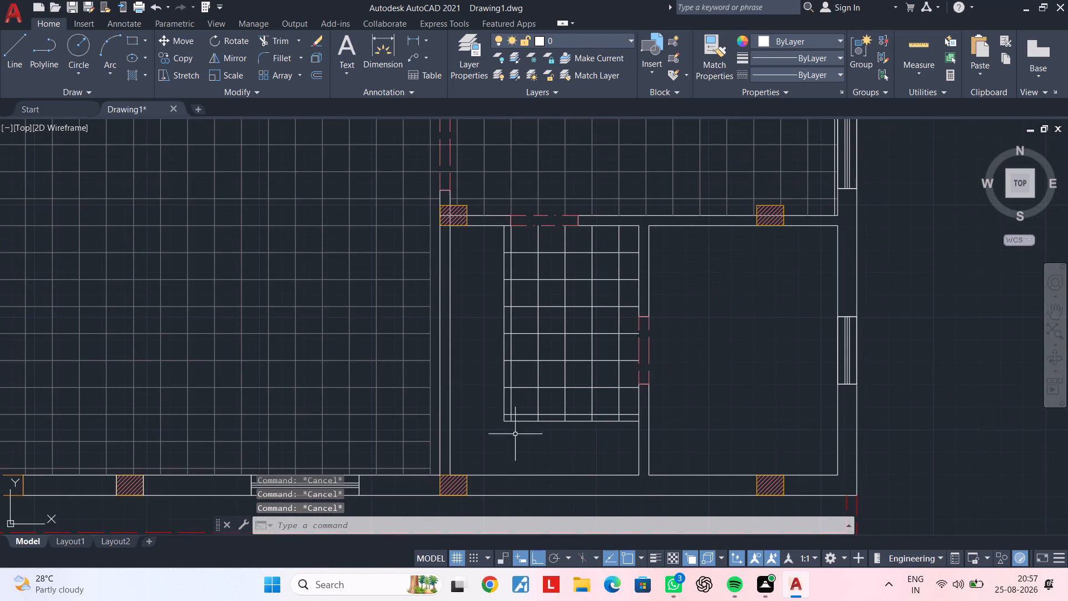
key("h")
key("space")
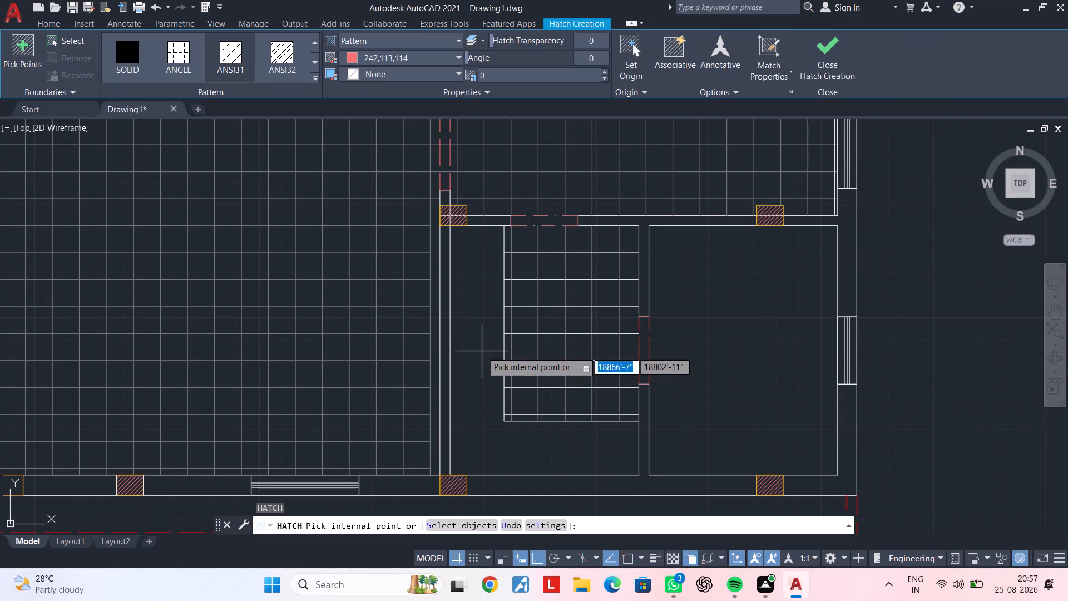
left_click(353, 55)
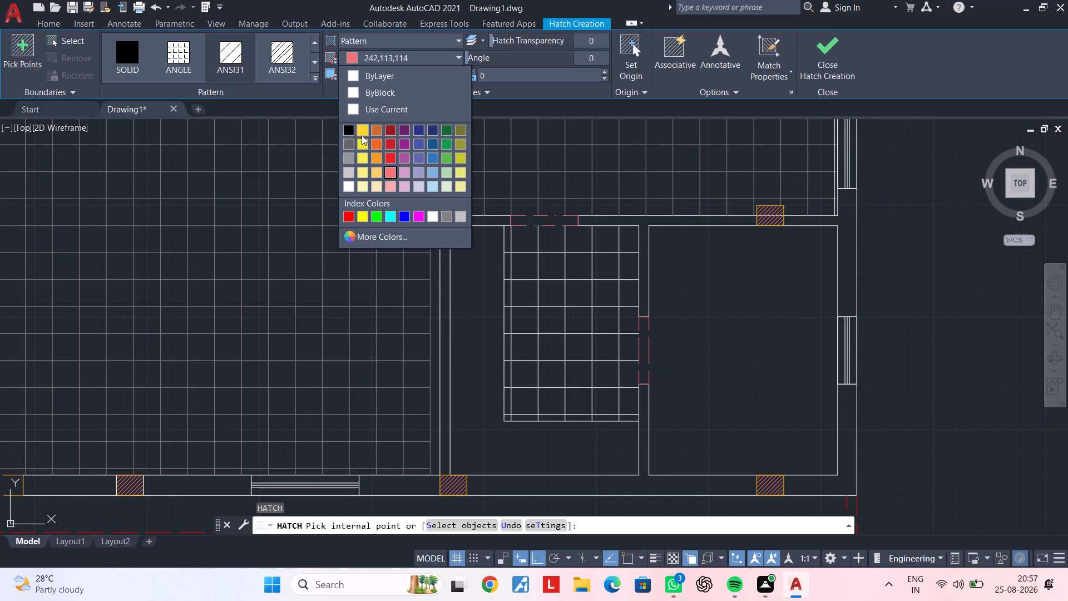
left_click(347, 189)
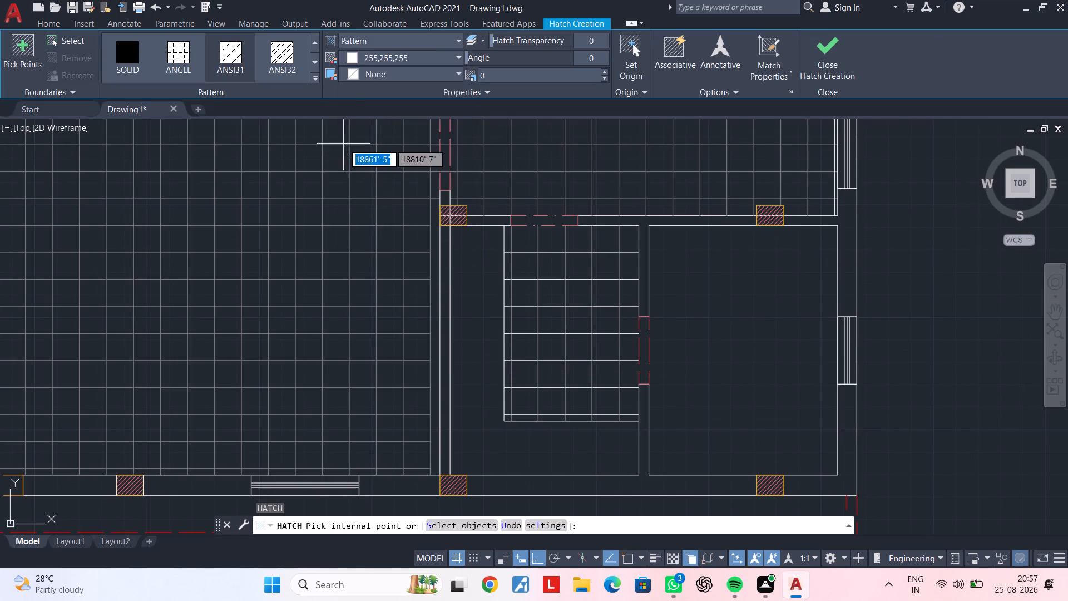
left_click(240, 57)
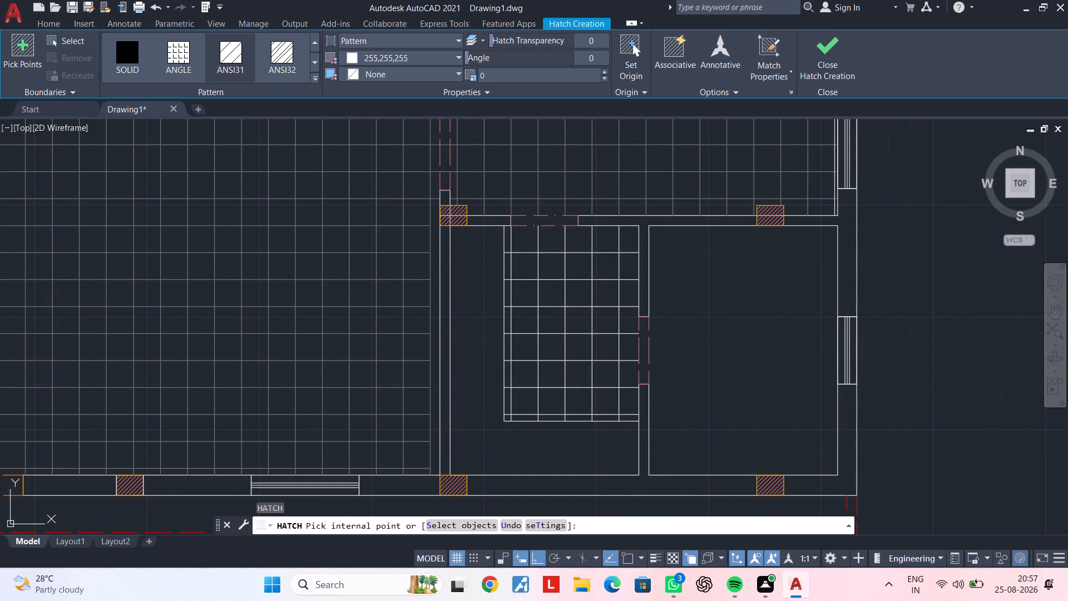
left_click(501, 430)
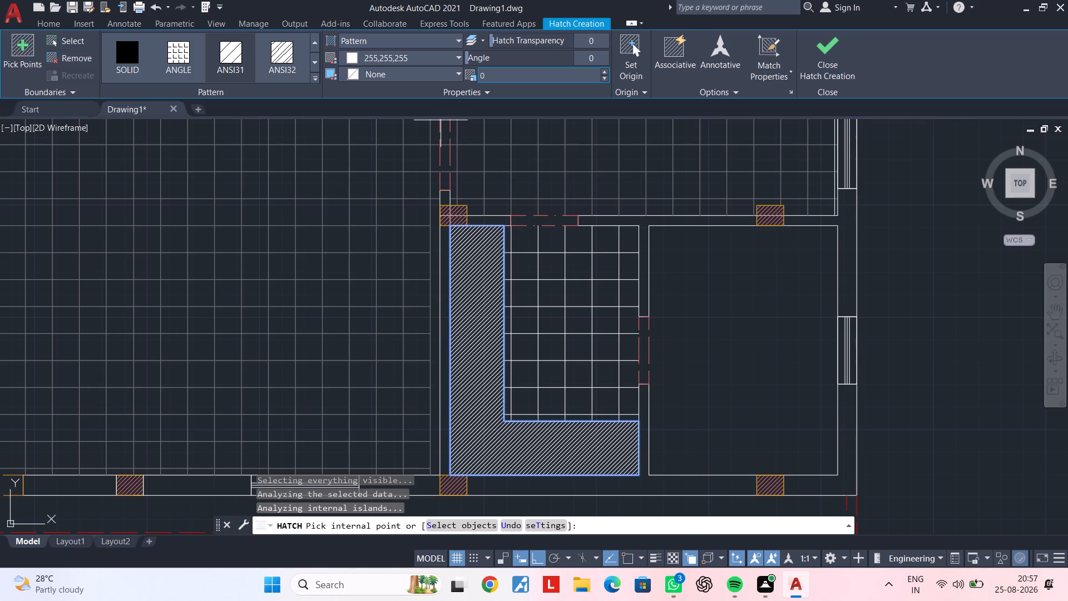
Set the L-shaped area's hatch pattern scale to 1 and finish the hatch.
triple_click(605, 76)
triple_click(605, 76)
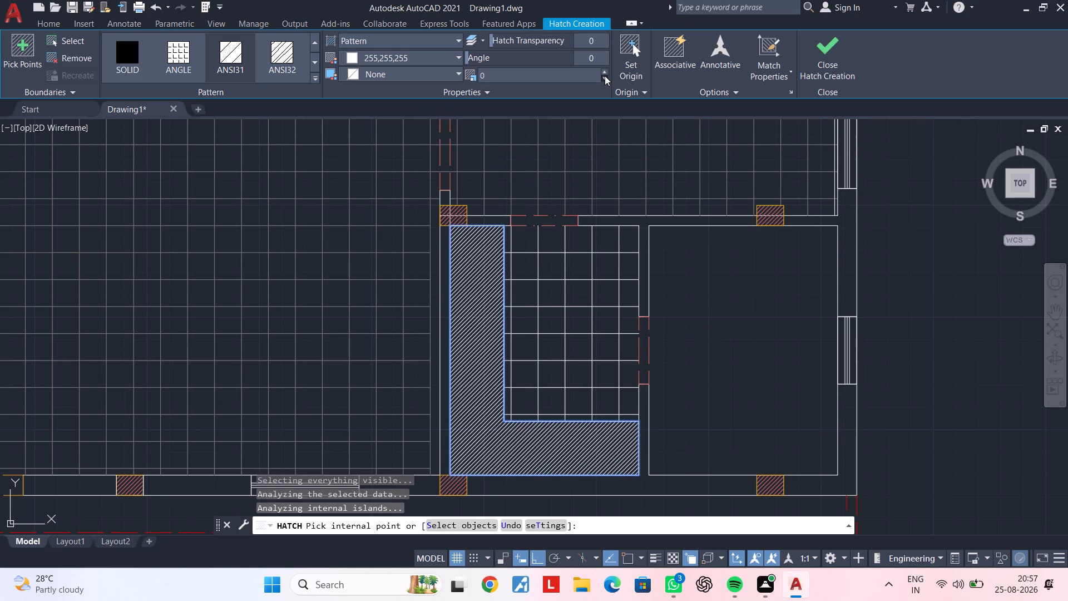
triple_click(605, 76)
triple_click(605, 76)
triple_click(605, 76)
triple_click(605, 76)
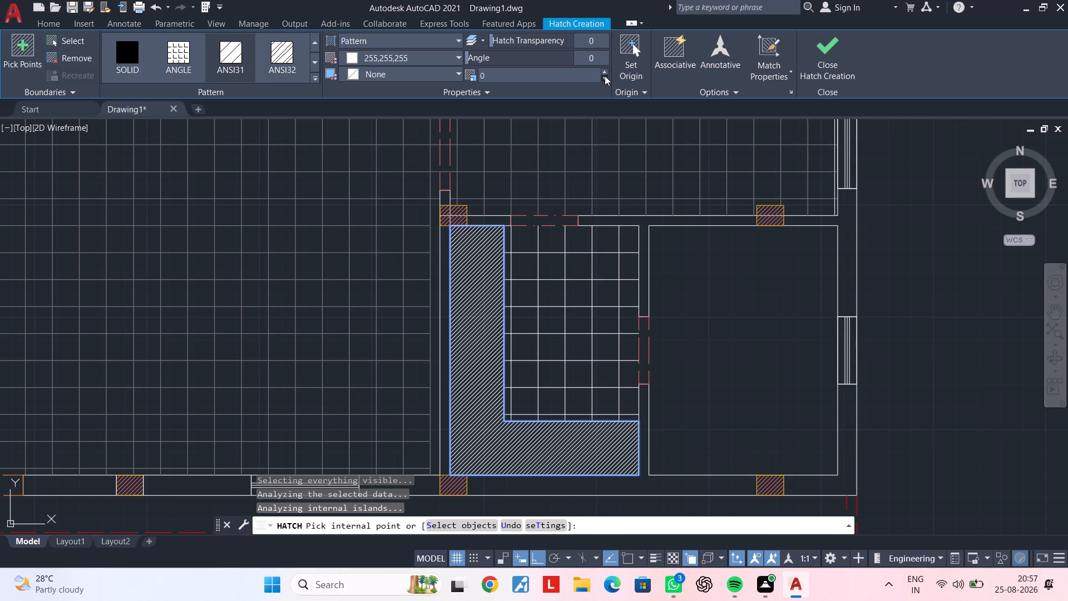
triple_click(605, 76)
scroll(606, 75, "up", 1)
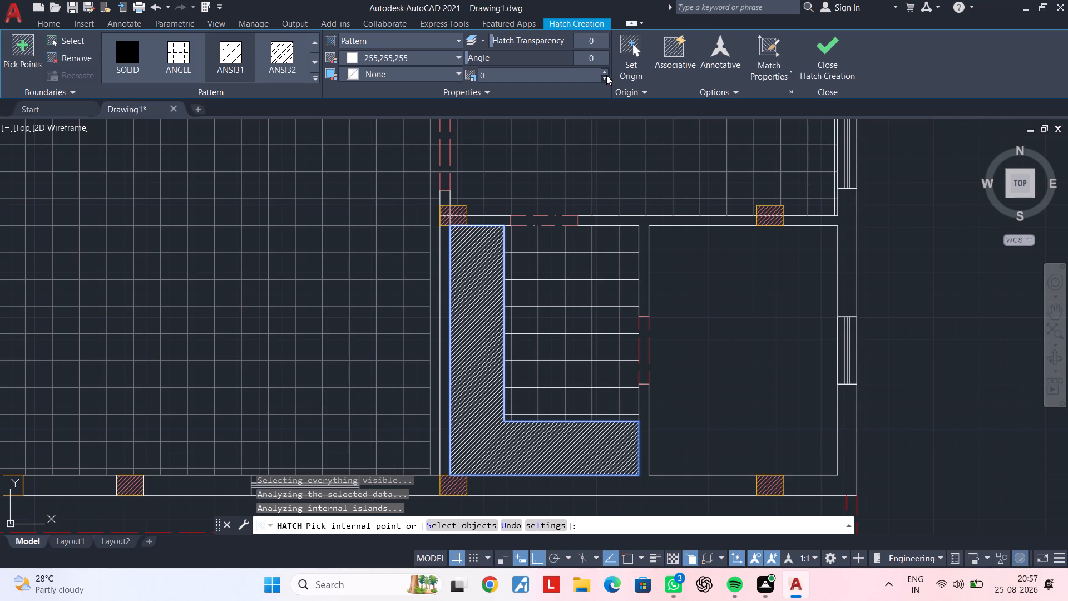
scroll(606, 75, "up", 2)
left_click(605, 73)
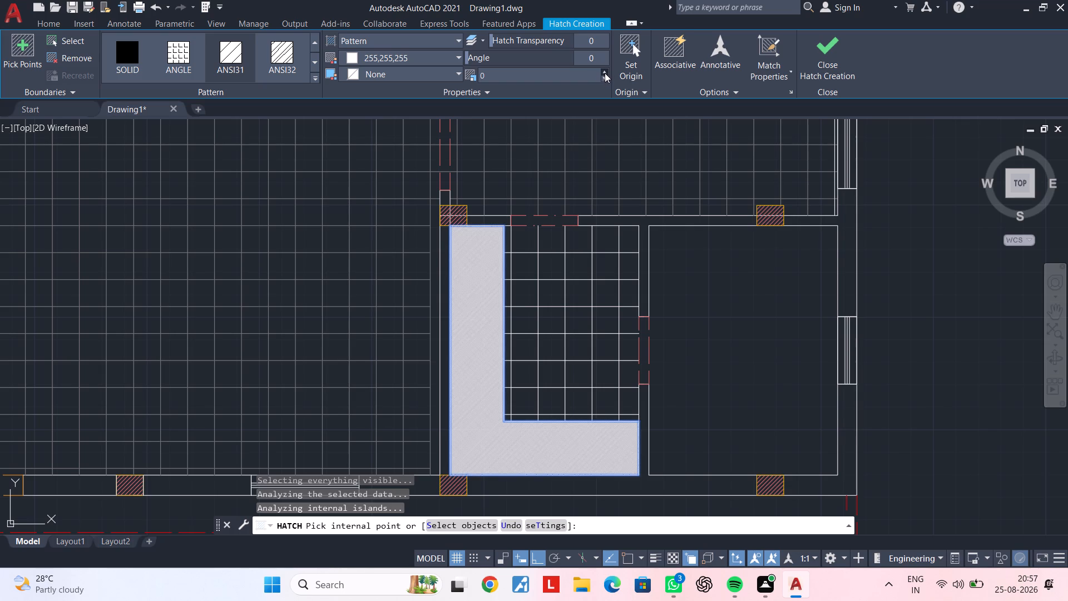
left_click(605, 73)
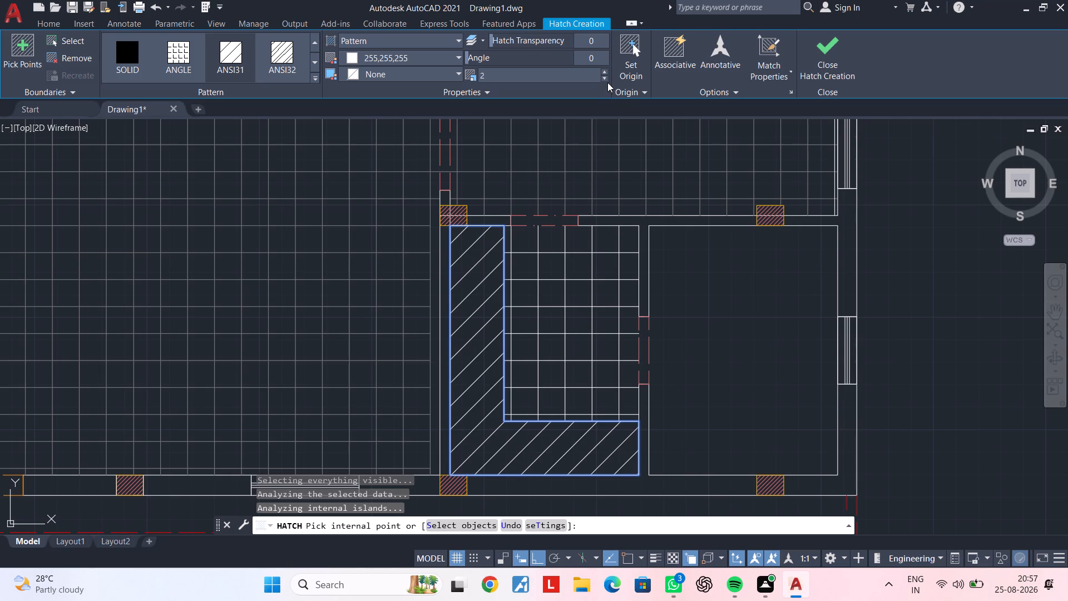
double_click(607, 82)
triple_click(607, 81)
triple_click(607, 81)
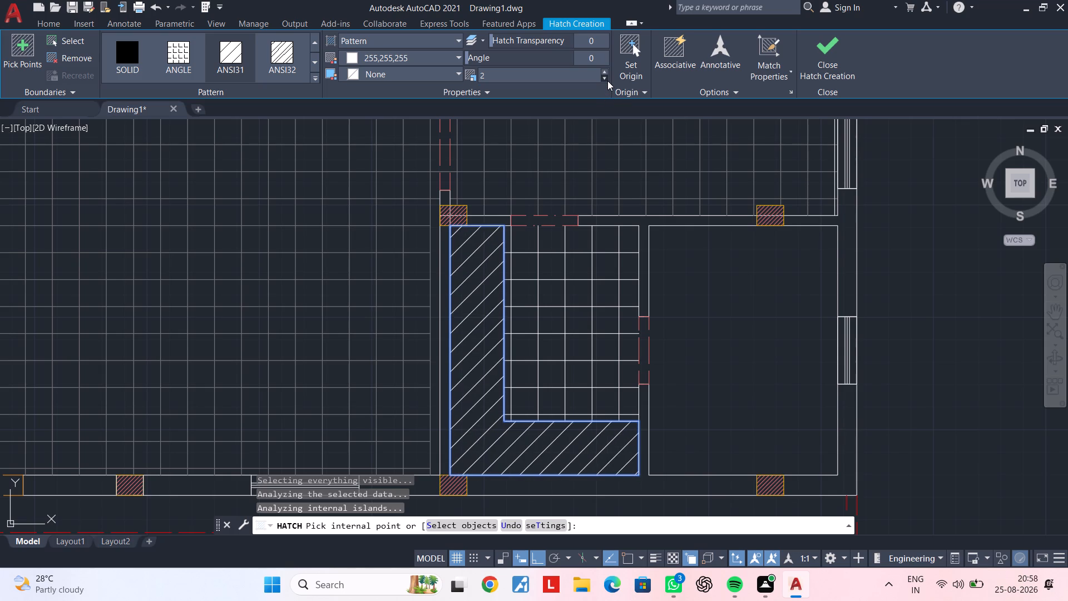
triple_click(607, 81)
double_click(607, 81)
left_click(607, 81)
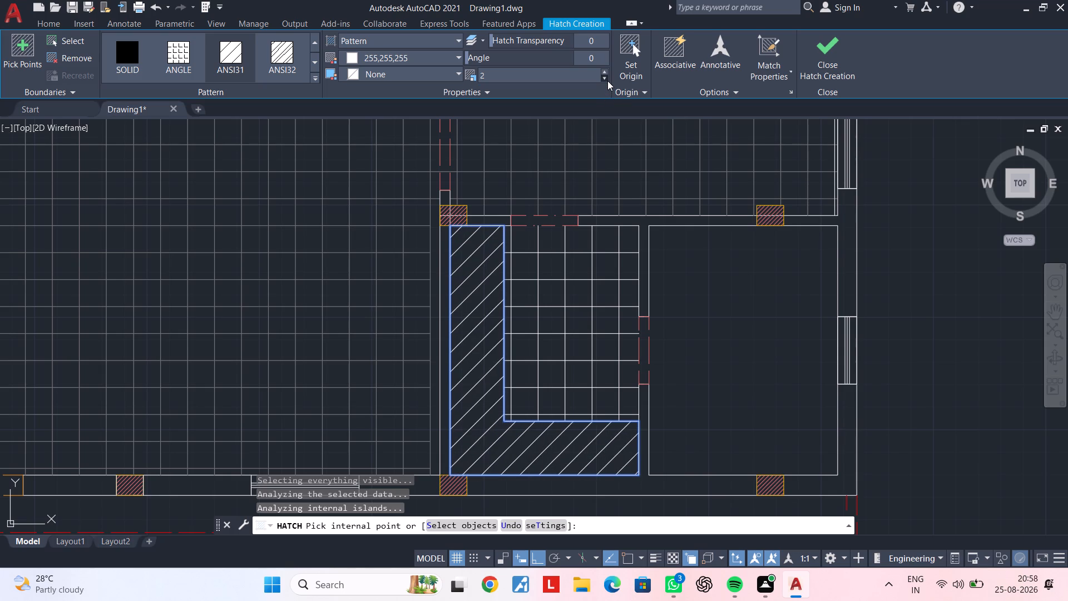
left_click(607, 81)
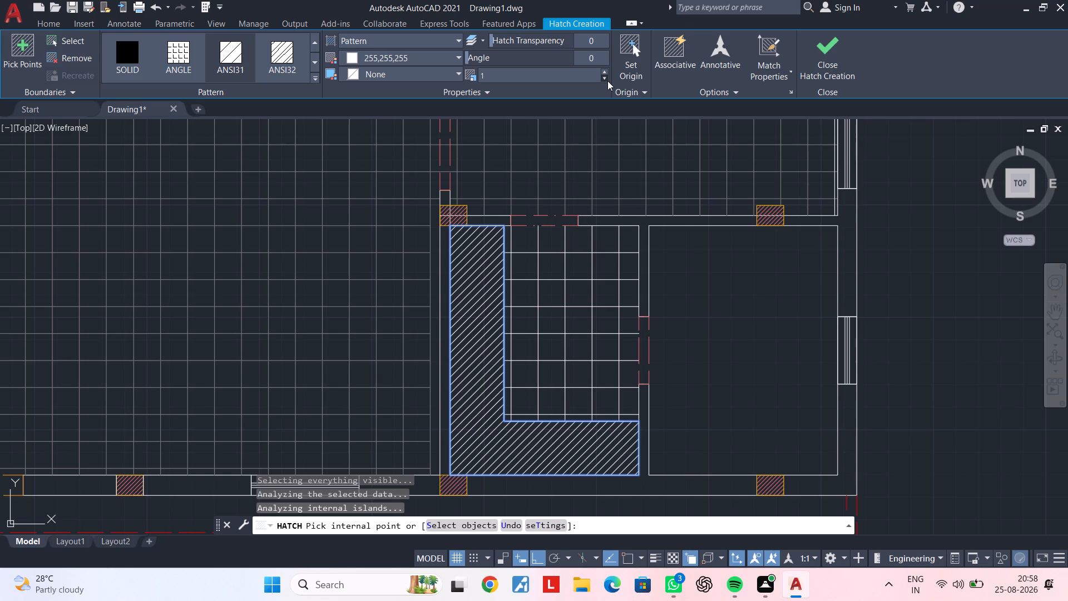
key("Escape")
key("Escape")
key("Escape")
key("Escape")
key("Escape")
Select the west outer wall's lines beside the swastika room and both faces of the wall south of that room.
scroll(783, 427, "down", 2)
middle_click_drag(781, 419, 698, 366)
key("Escape")
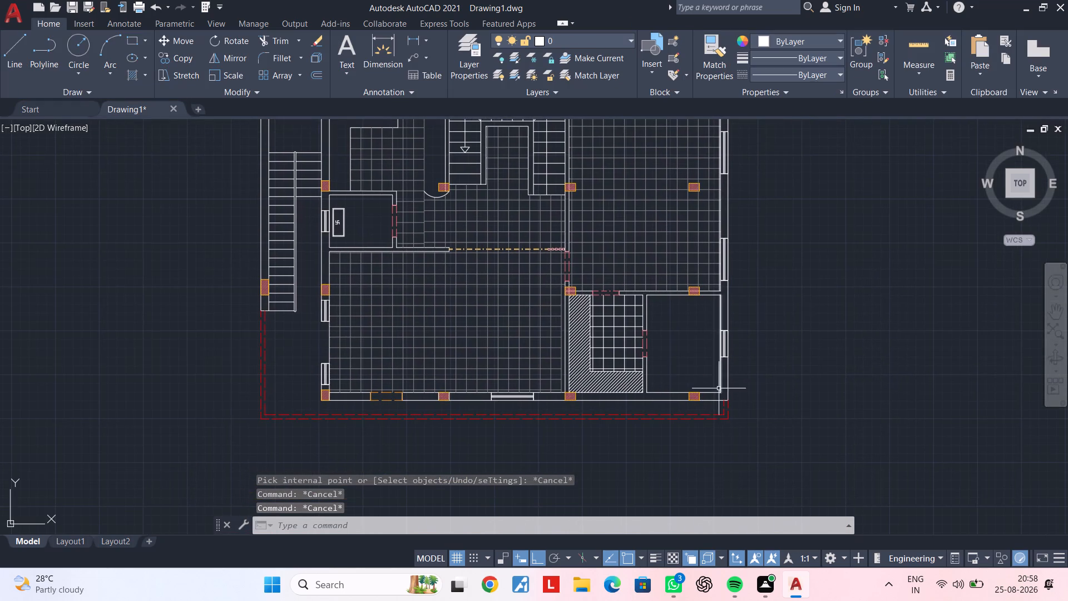
middle_click_drag(660, 357, 763, 346)
key("Escape")
key("Escape")
middle_click_drag(559, 396, 660, 360)
scroll(517, 368, "up", 3)
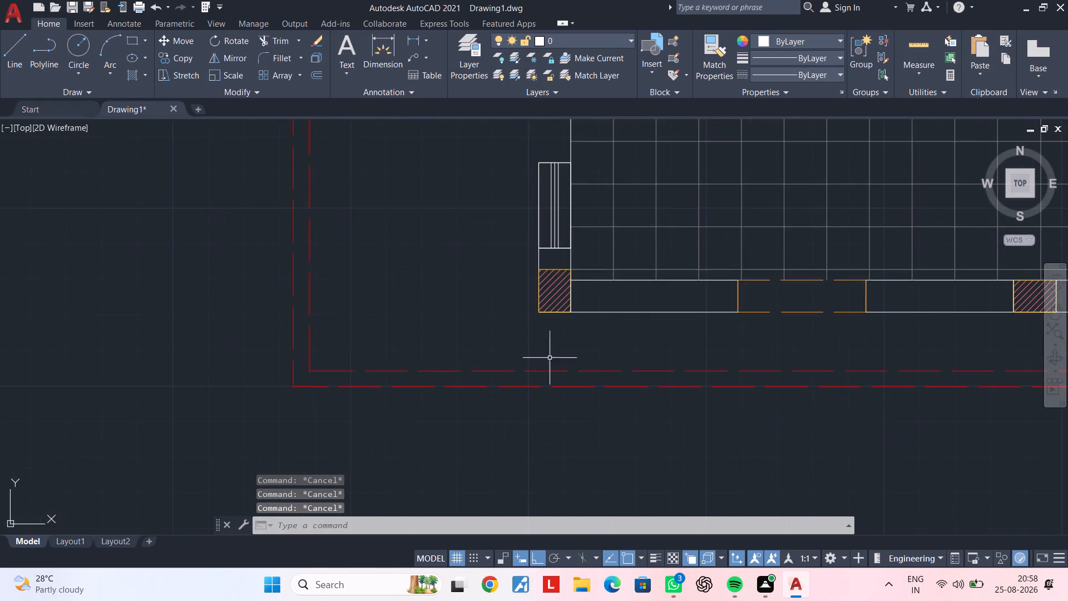
middle_click_drag(568, 337, 533, 487)
scroll(558, 384, "down", 1)
middle_click_drag(560, 385, 550, 525)
middle_click_drag(537, 370, 511, 544)
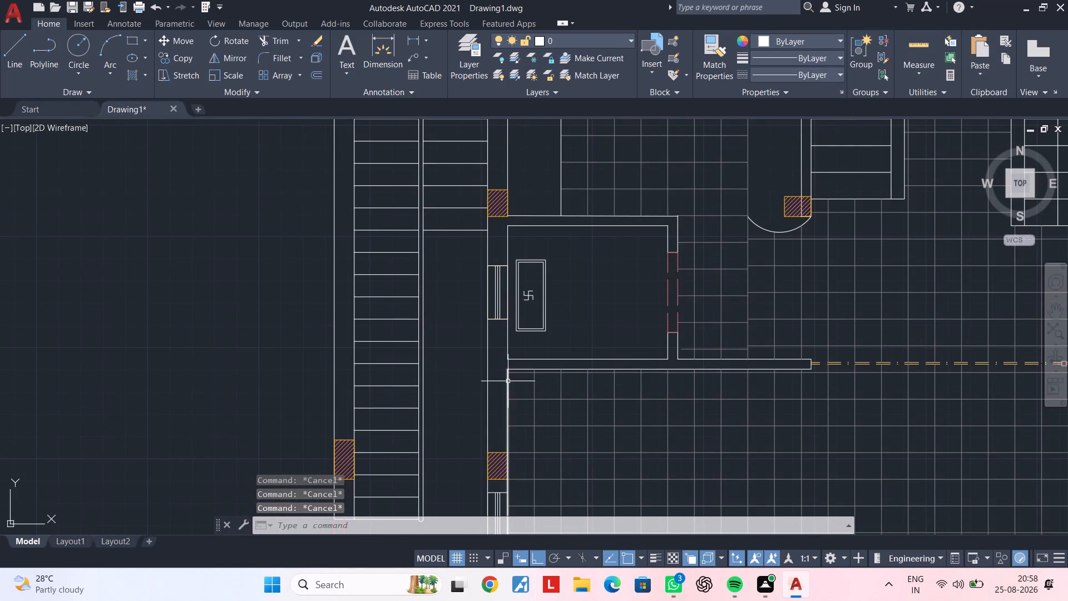
middle_click_drag(508, 381, 527, 376)
scroll(527, 346, "up", 2)
left_click(569, 334)
left_click(434, 359)
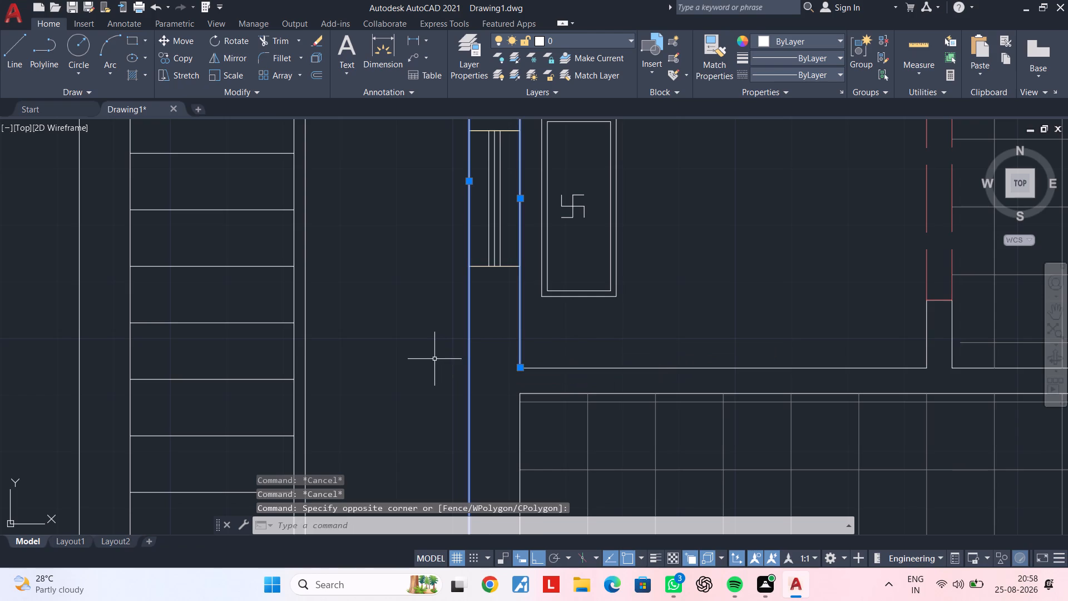
left_click(589, 345)
left_click(547, 393)
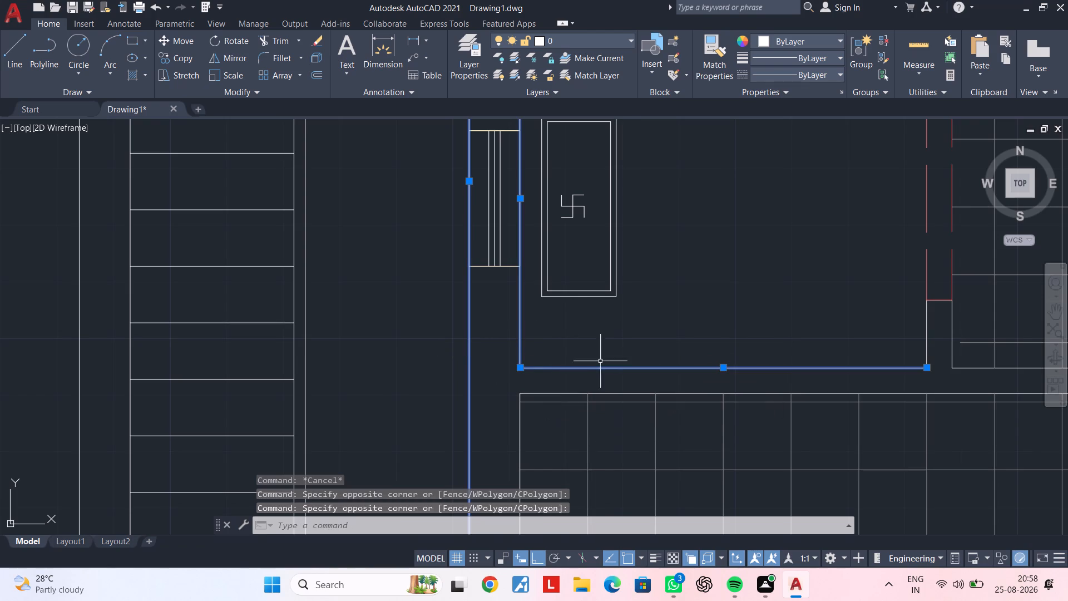
left_click(617, 394)
middle_click_drag(562, 362, 587, 274)
left_click(545, 354)
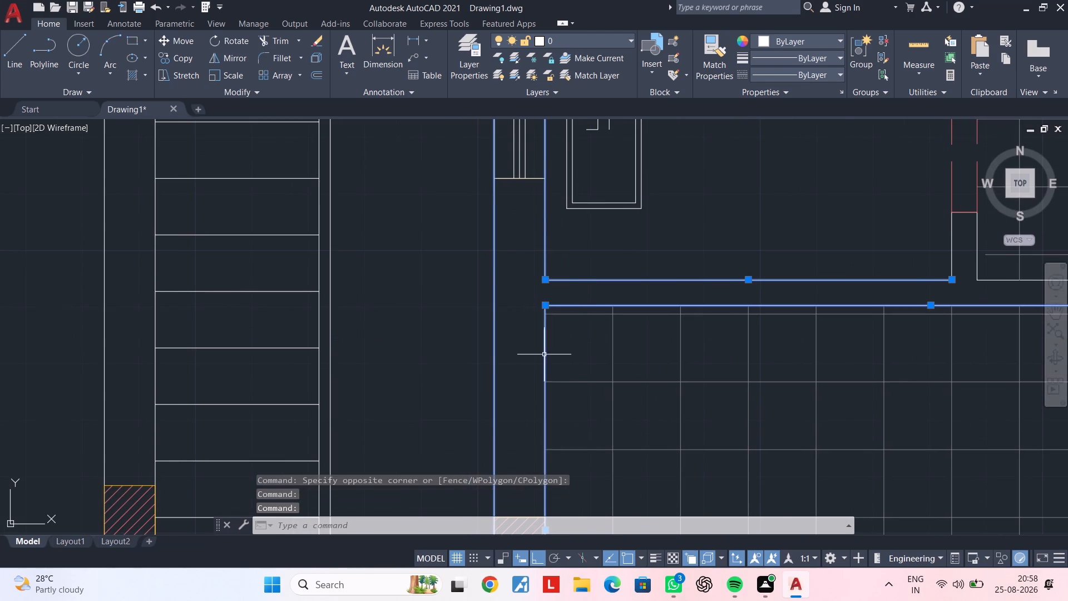
Add the end line and outline of the large southwest room's northern west-wall window to the selection.
scroll(555, 432, "down", 2)
middle_click_drag(540, 405, 559, 273)
middle_click_drag(563, 439, 562, 351)
scroll(560, 373, "up", 3)
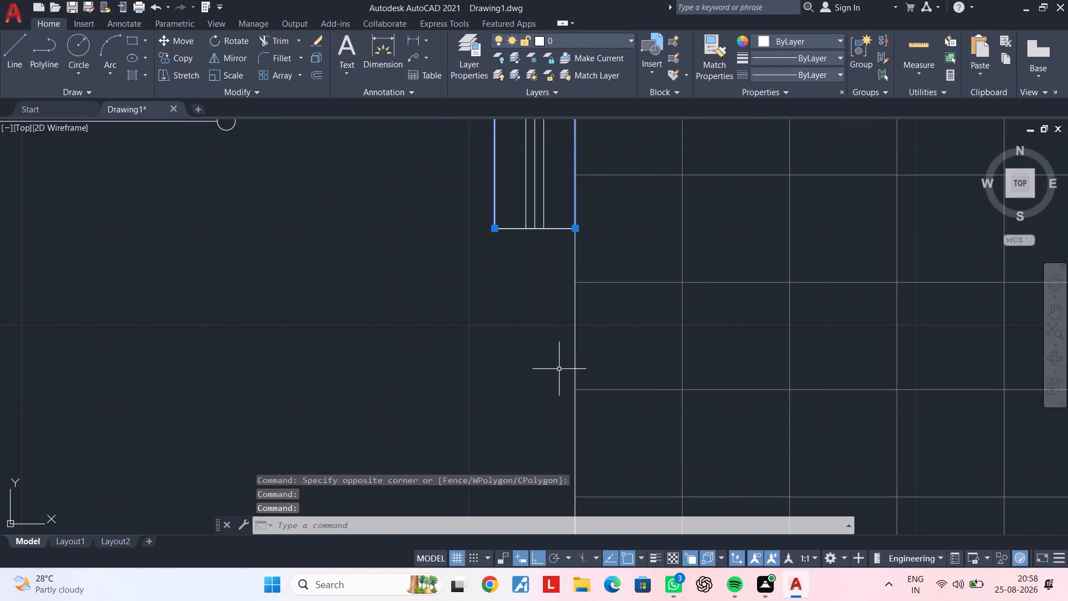
left_click(563, 228)
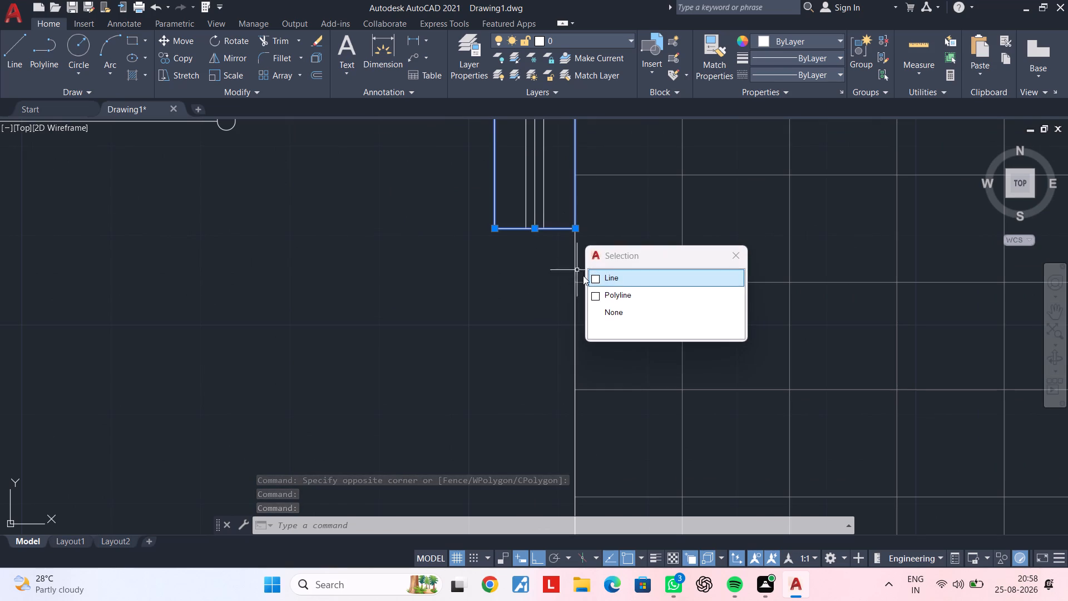
left_click(612, 279)
middle_click_drag(495, 348, 464, 548)
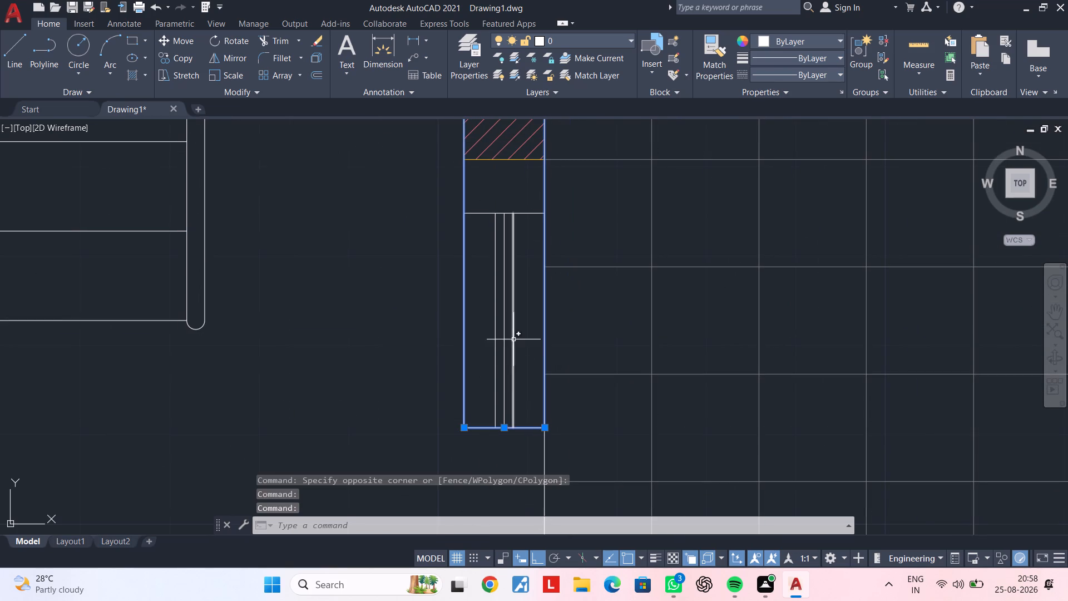
scroll(485, 416, "down", 2)
scroll(508, 322, "up", 2)
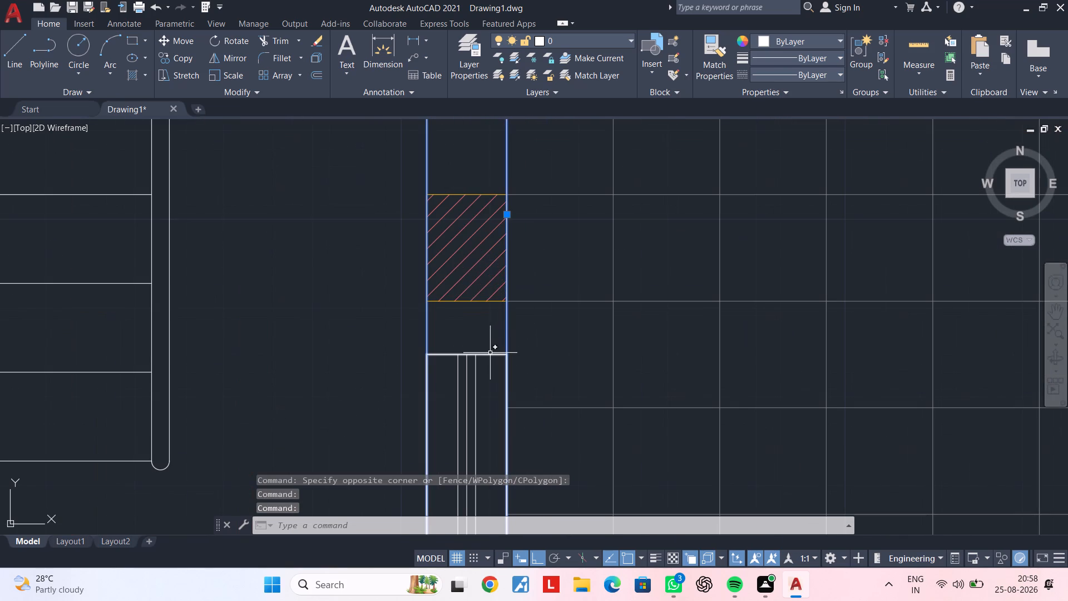
left_click(490, 353)
scroll(503, 361, "down", 2)
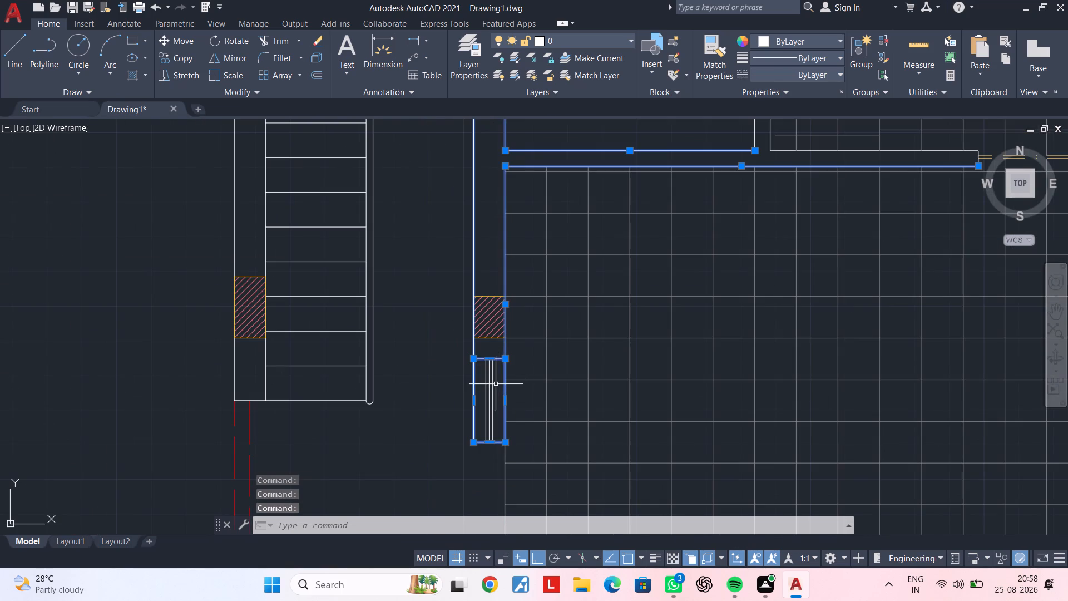
Add the southern west-wall window's polyline outline and the adjoining wall lines down to the southwest column to the selection.
middle_click_drag(495, 386, 488, 284)
middle_click_drag(480, 437, 486, 290)
scroll(469, 413, "up", 2)
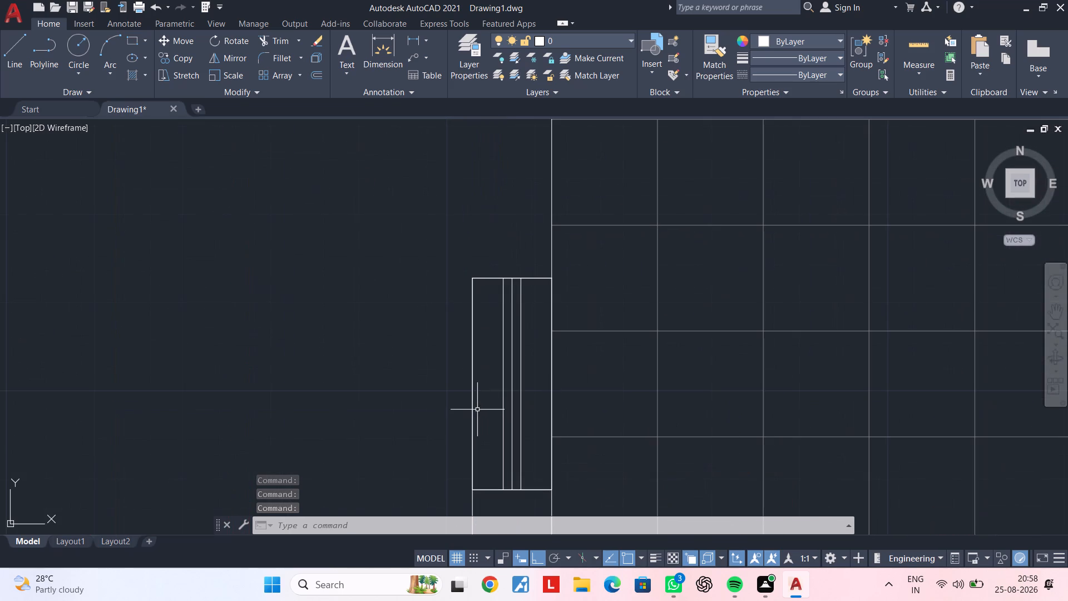
left_click(473, 410)
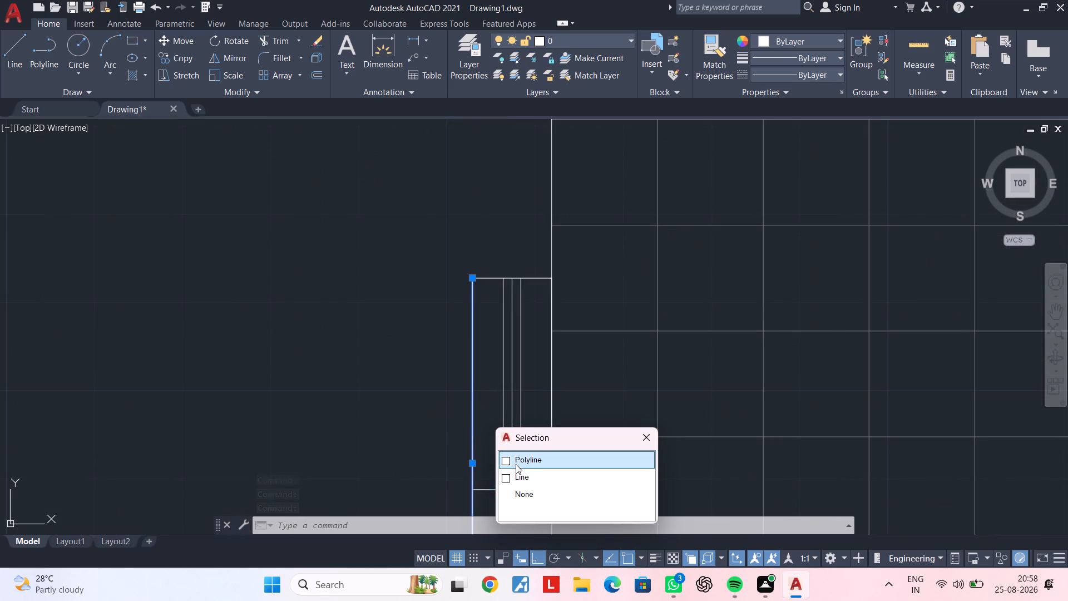
left_click(516, 462)
middle_click_drag(501, 438, 511, 306)
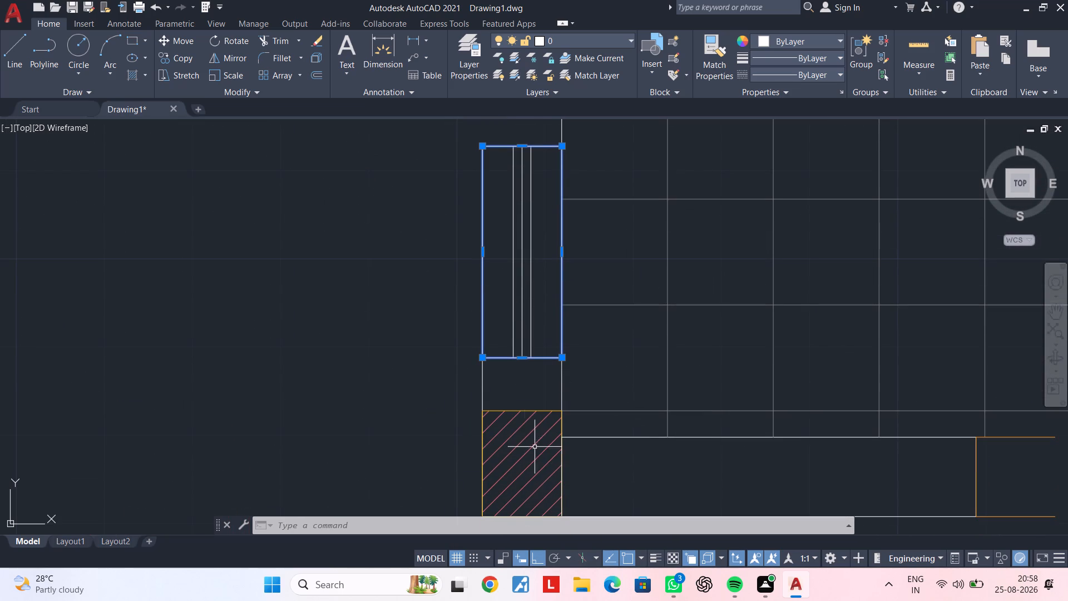
left_click(481, 392)
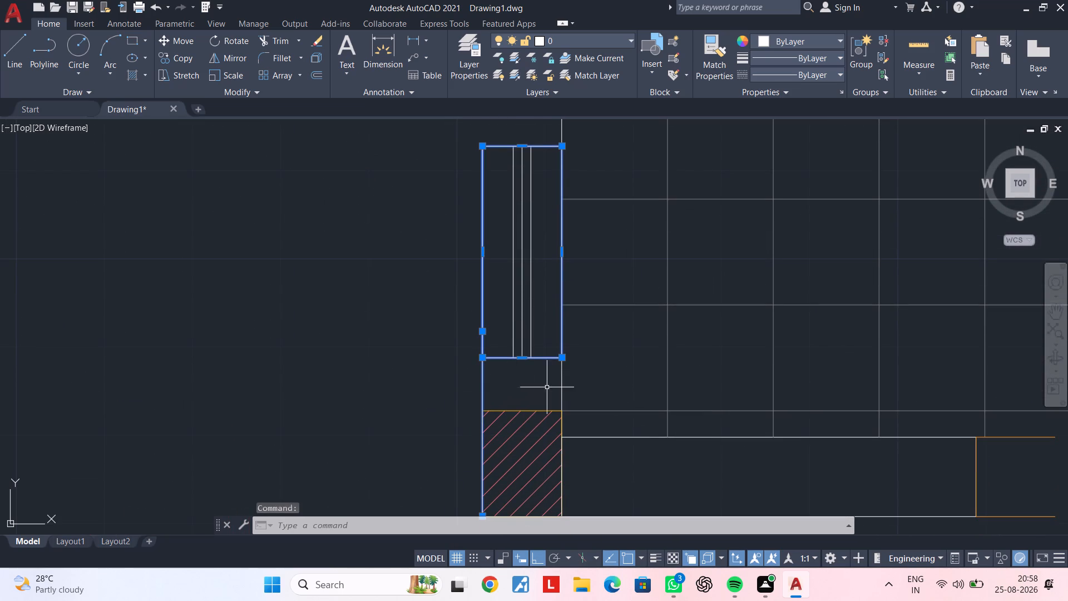
left_click(562, 385)
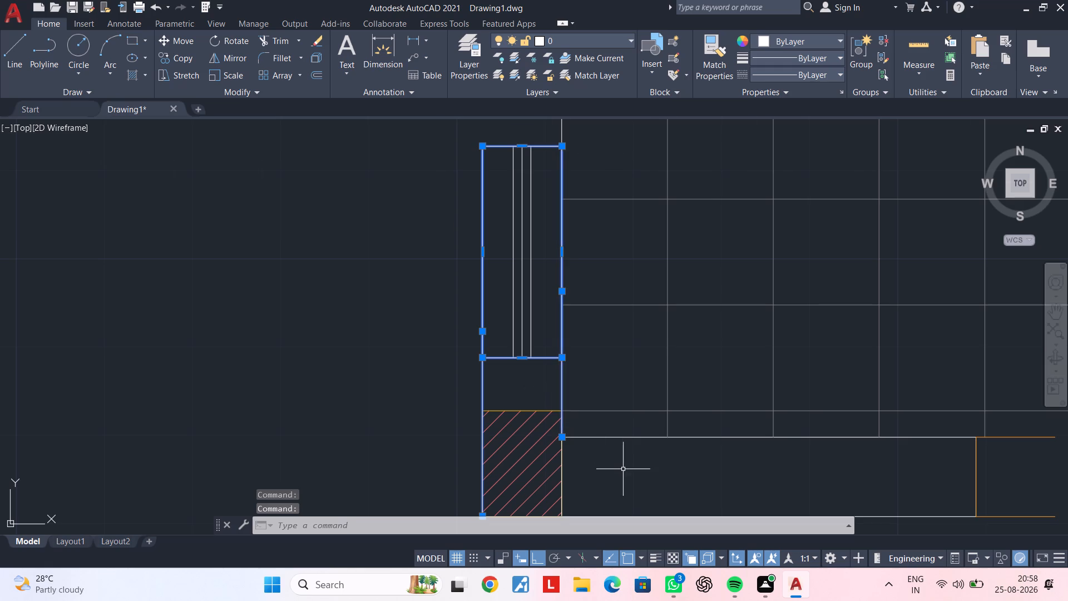
Add both faces of the southwest room's south wall, on either side of its dashed door opening, to the selection.
middle_click_drag(623, 470, 503, 367)
left_click_drag(535, 445, 532, 435)
left_click(487, 334)
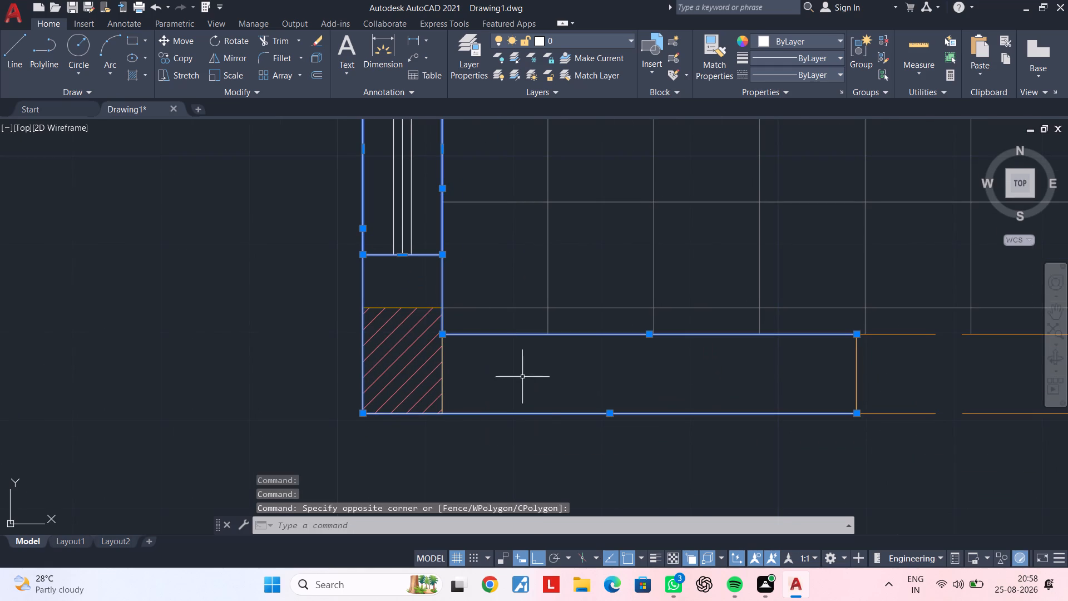
middle_click_drag(581, 410, 381, 422)
scroll(666, 441, "down", 1)
middle_click_drag(666, 441, 329, 424)
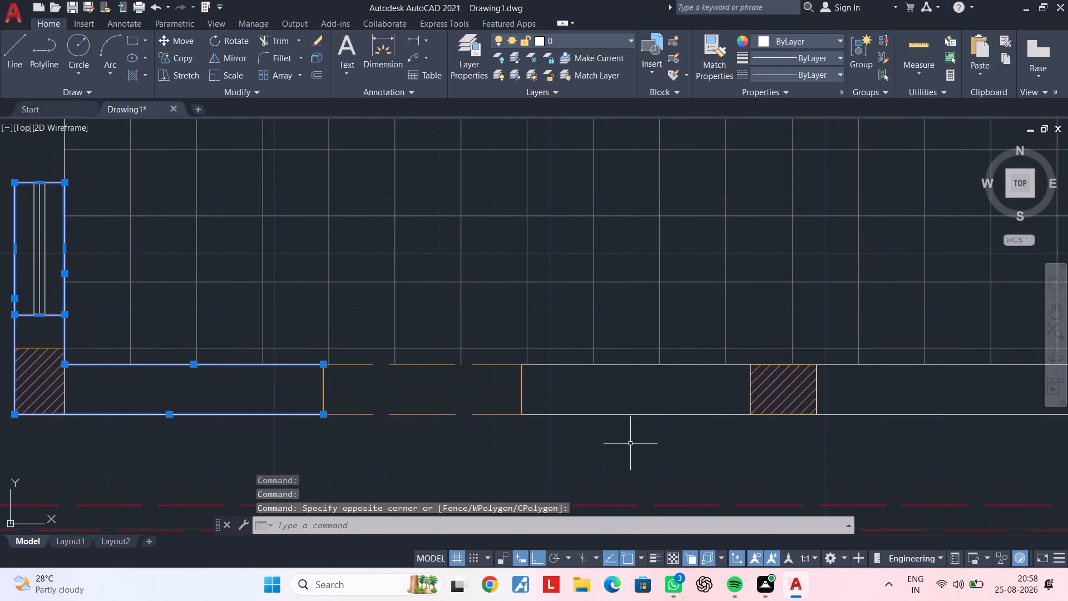
left_click(630, 442)
left_click(601, 362)
Add the south wall faces east of the window and the inner wall lines below the L-shaped hatch and southeast room to the selection.
middle_click_drag(753, 474, 332, 437)
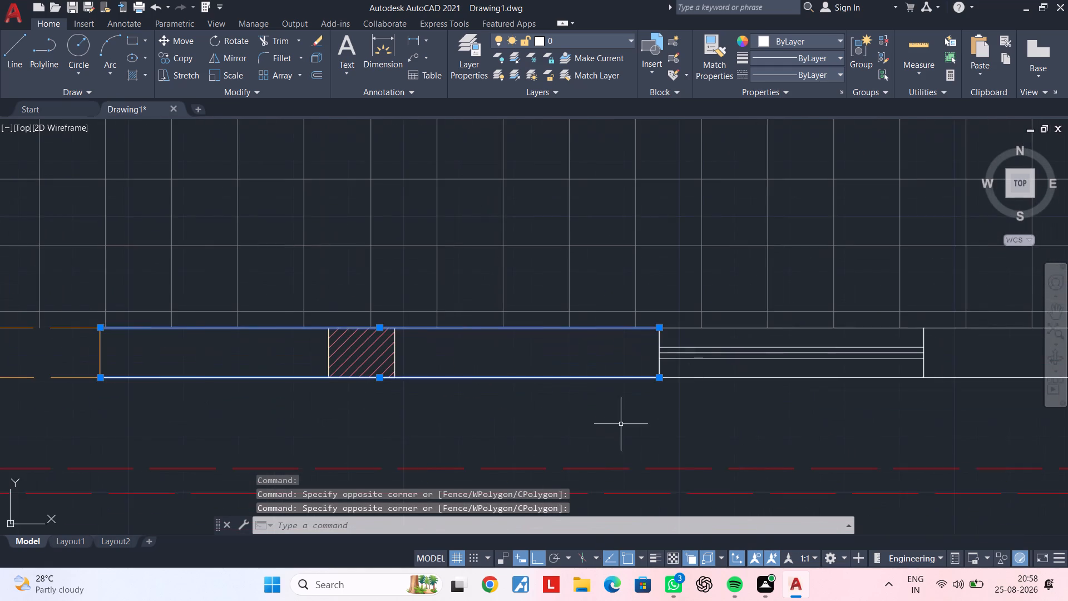
middle_click_drag(617, 424, 427, 427)
left_click(770, 432)
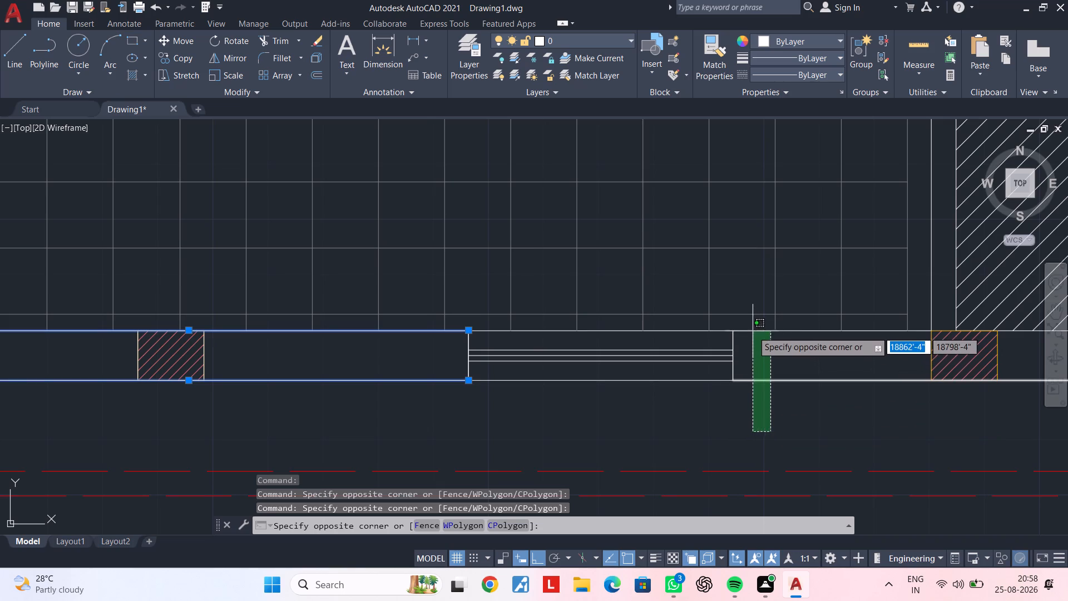
left_click(752, 328)
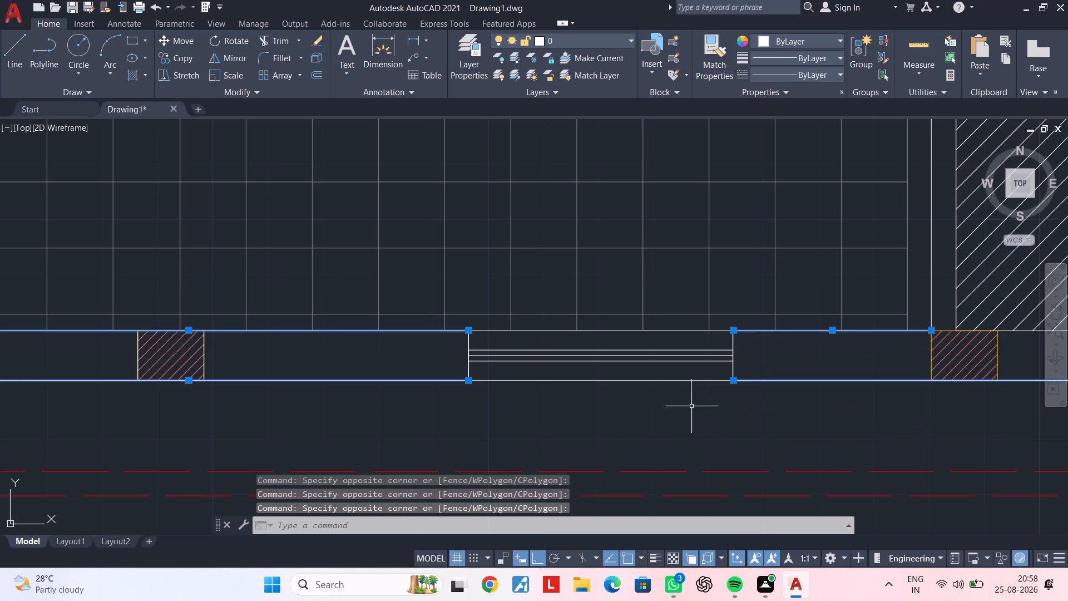
middle_click_drag(728, 412, 277, 399)
middle_click_drag(748, 422, 445, 423)
left_click(802, 400)
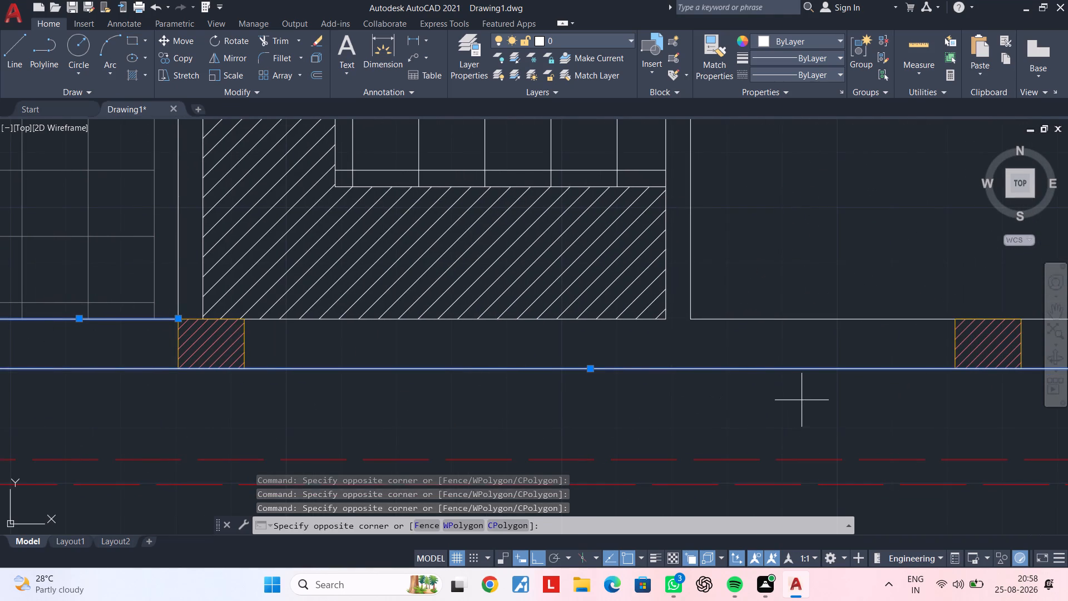
left_click(760, 298)
scroll(634, 311, "up", 1)
left_click(627, 324)
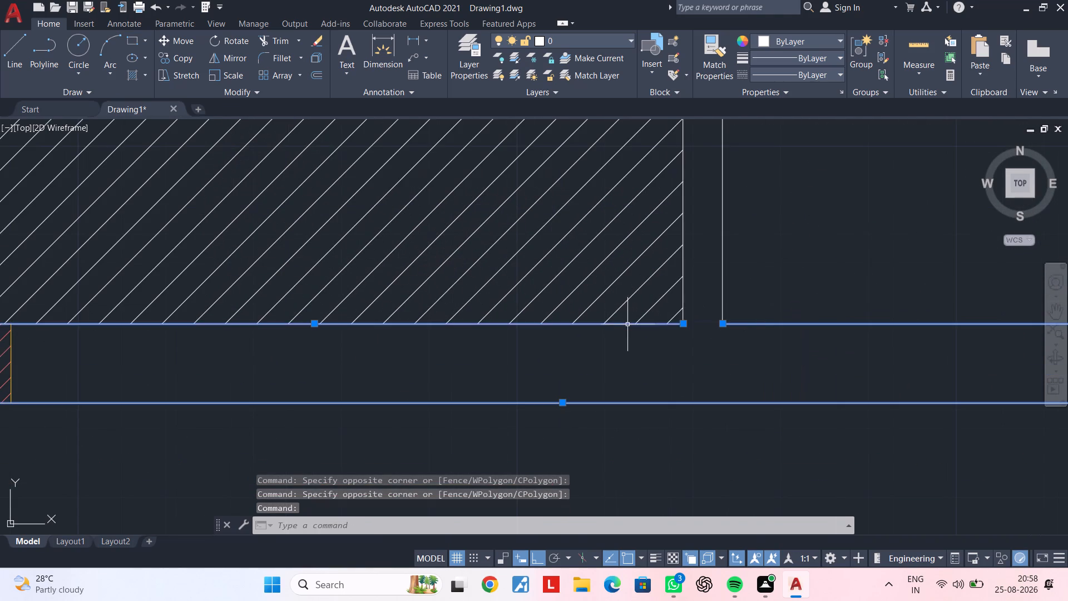
Add both faces of the partition between the L-shaped hatched area and southeast room, south and north of its dashed door, to the selection.
middle_click_drag(757, 352, 488, 352)
scroll(587, 363, "down", 2)
middle_click_drag(588, 365, 632, 466)
scroll(595, 362, "up", 2)
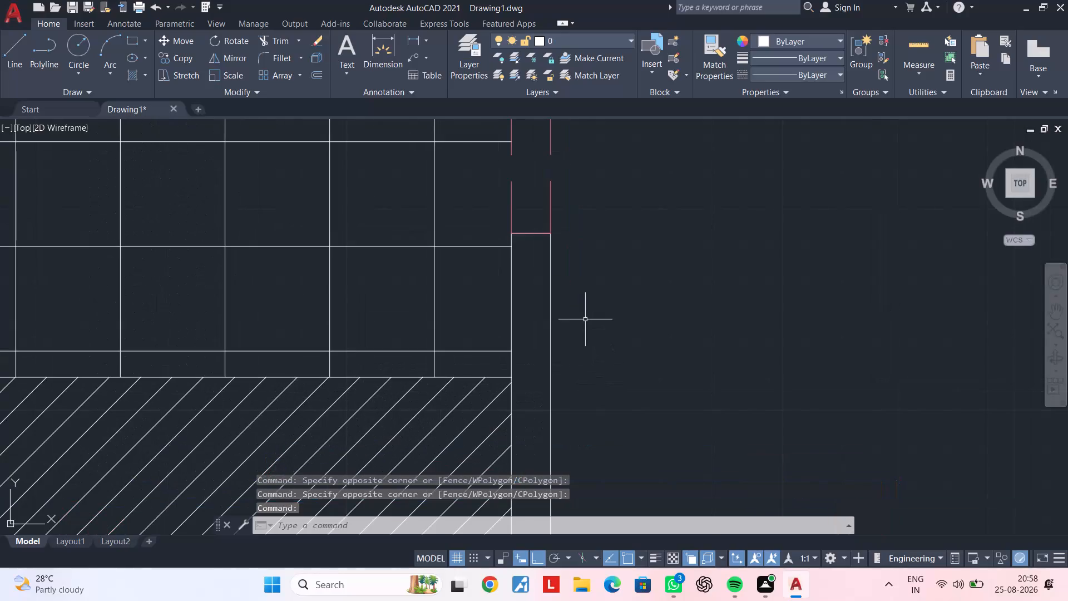
left_click(585, 317)
left_click(498, 310)
scroll(577, 322, "down", 2)
middle_click_drag(582, 338, 625, 465)
middle_click_drag(689, 363, 702, 492)
middle_click_drag(672, 412, 701, 397)
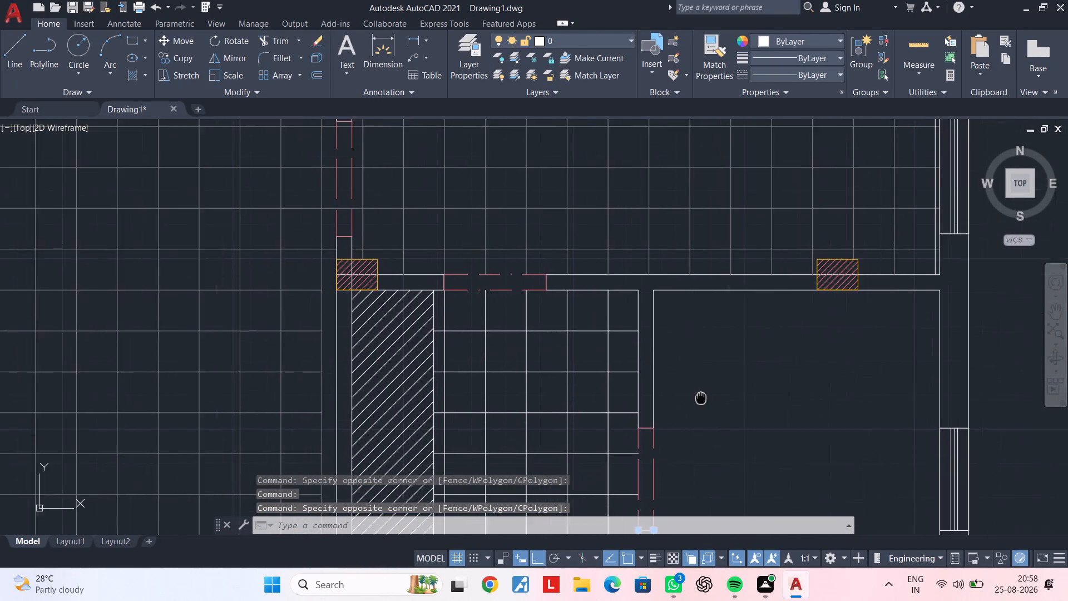
middle_click_drag(701, 397, 718, 393)
scroll(696, 383, "up", 2)
left_click(689, 383)
left_click(561, 398)
Add the cross wall's lines east of the dashed door opening above the gridded room to the selection.
middle_click_drag(678, 337, 691, 548)
left_click_drag(750, 417, 749, 412)
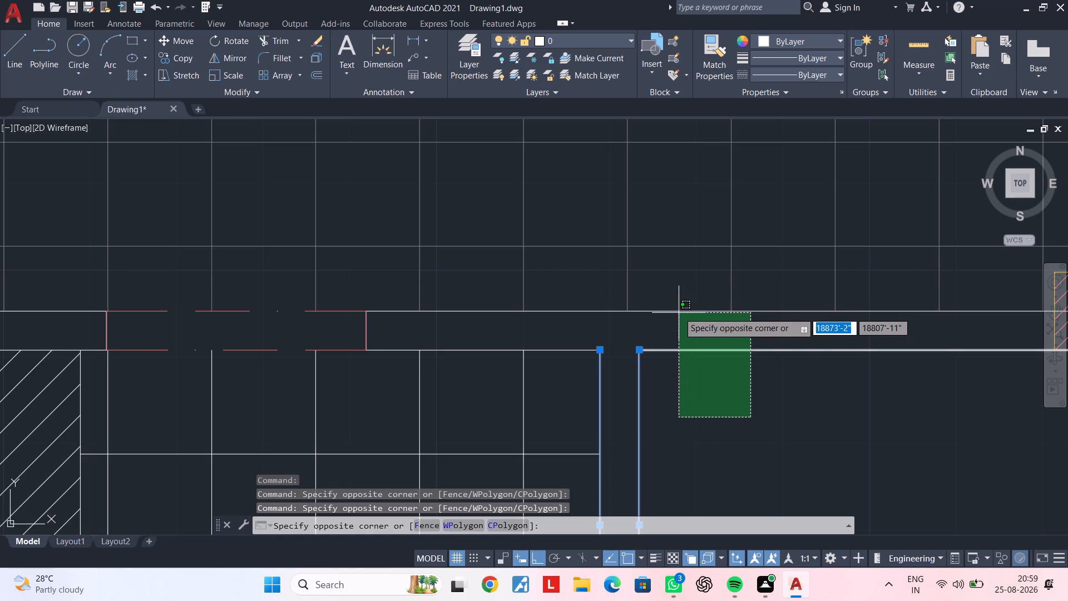
left_click(678, 322)
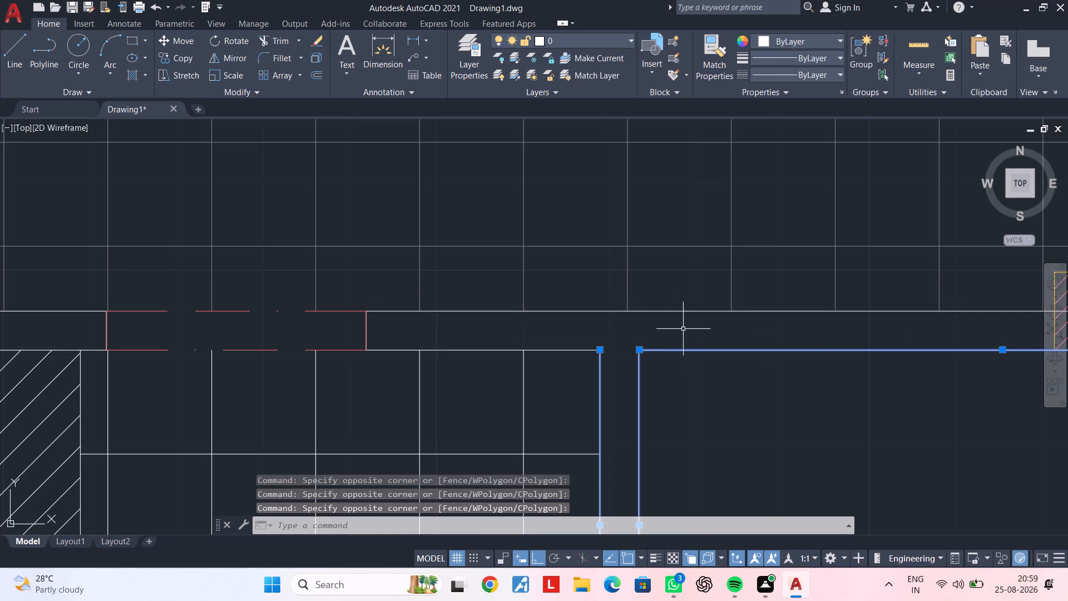
left_click(684, 329)
left_click(670, 300)
middle_click_drag(705, 351, 813, 373)
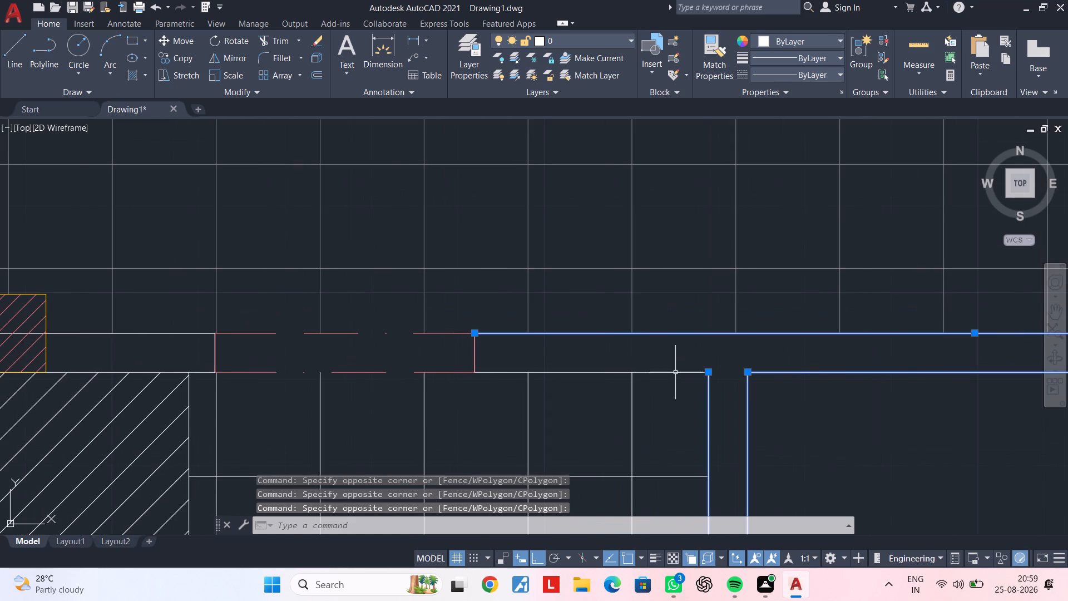
left_click_drag(678, 390, 678, 383)
left_click(669, 358)
Add both faces of the short cross-wall segment between that door opening and the hatched column to the west to the selection.
middle_click_drag(678, 361, 995, 371)
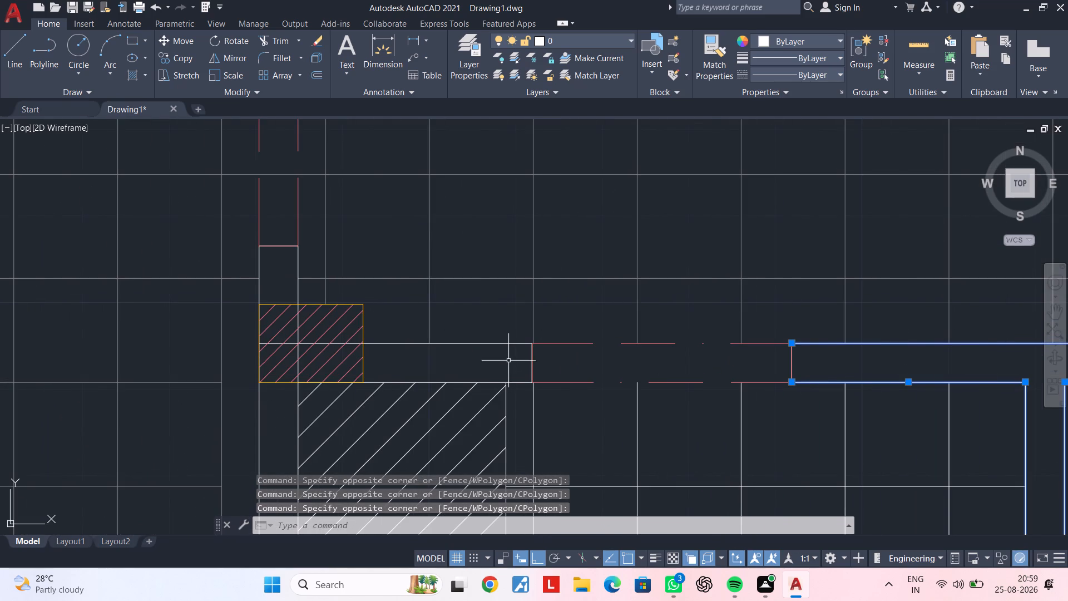
scroll(510, 359, "up", 1)
left_click(488, 308)
left_click(448, 353)
middle_click_drag(468, 351, 591, 309)
scroll(619, 328, "up", 1)
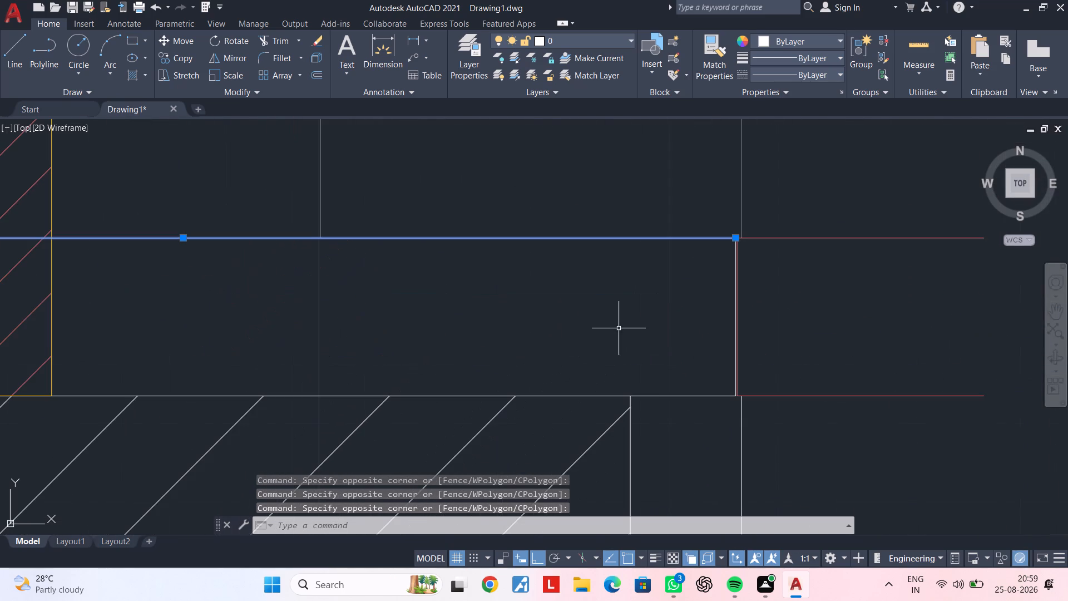
scroll(619, 328, "up", 1)
left_click_drag(673, 432, 674, 426)
left_click(642, 361)
Add both faces of the partition west of the L-shaped hatch, including its stub north of the column, to the selection.
scroll(634, 351, "down", 1)
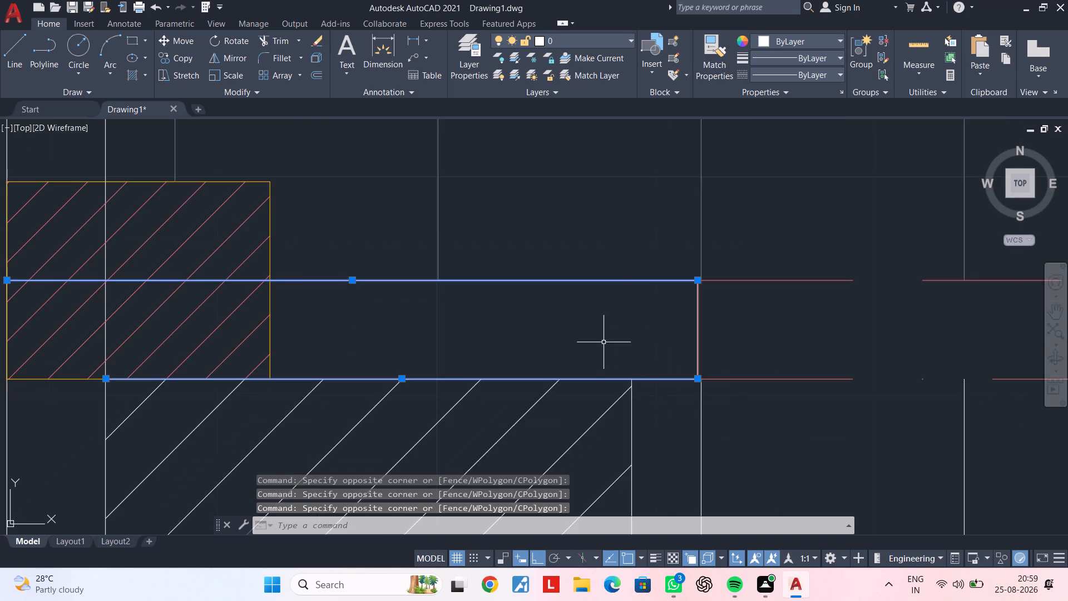
middle_click_drag(607, 336, 739, 319)
scroll(620, 336, "down", 1)
middle_click_drag(576, 327, 720, 327)
scroll(559, 386, "up", 2)
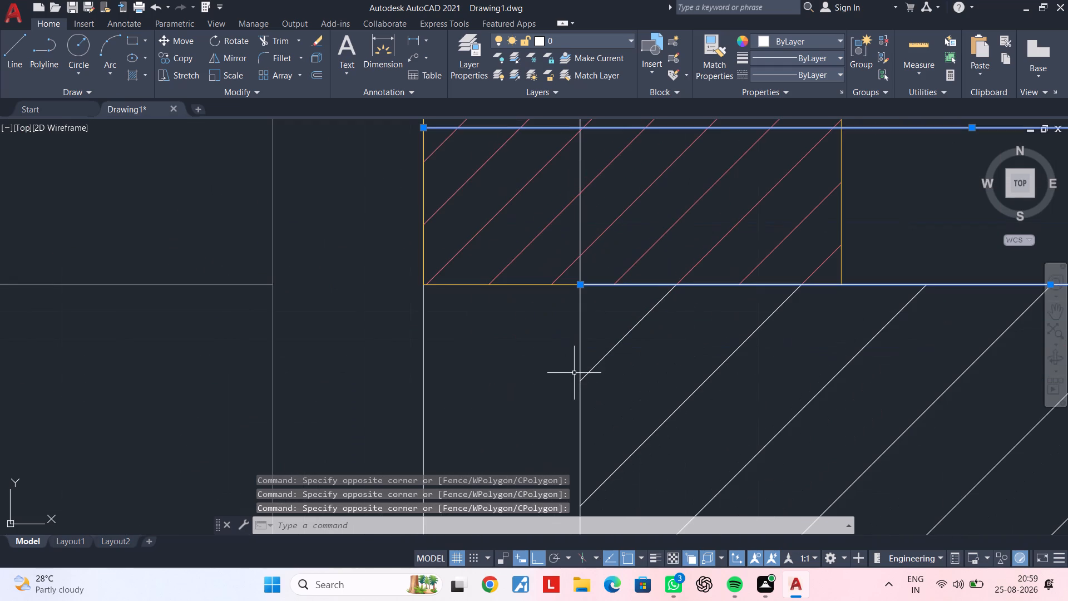
left_click(597, 321)
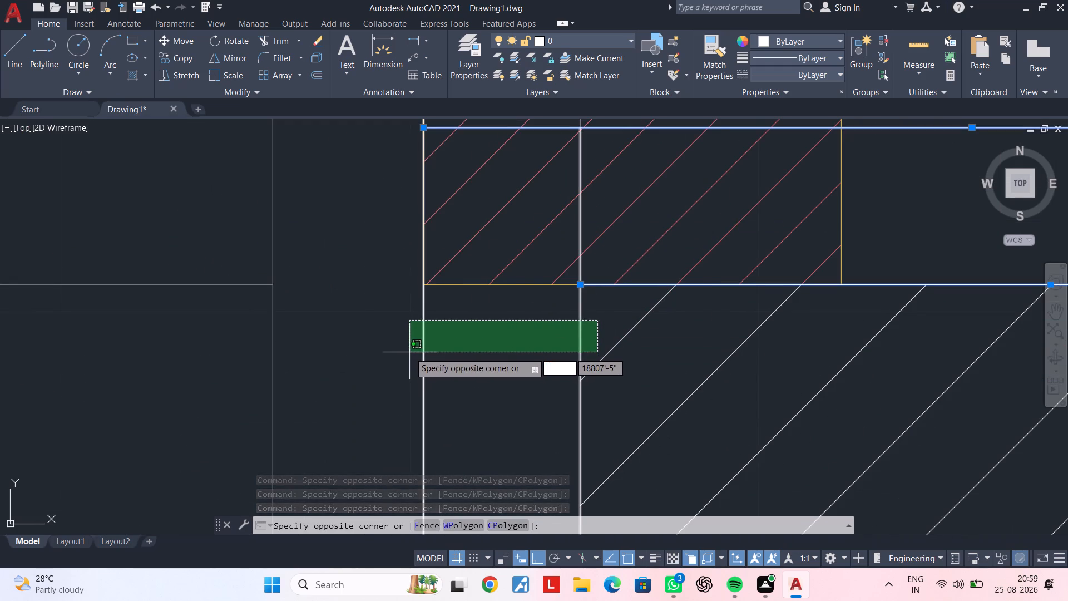
left_click(407, 352)
scroll(474, 359, "down", 3)
middle_click_drag(481, 366, 483, 489)
scroll(493, 351, "up", 2)
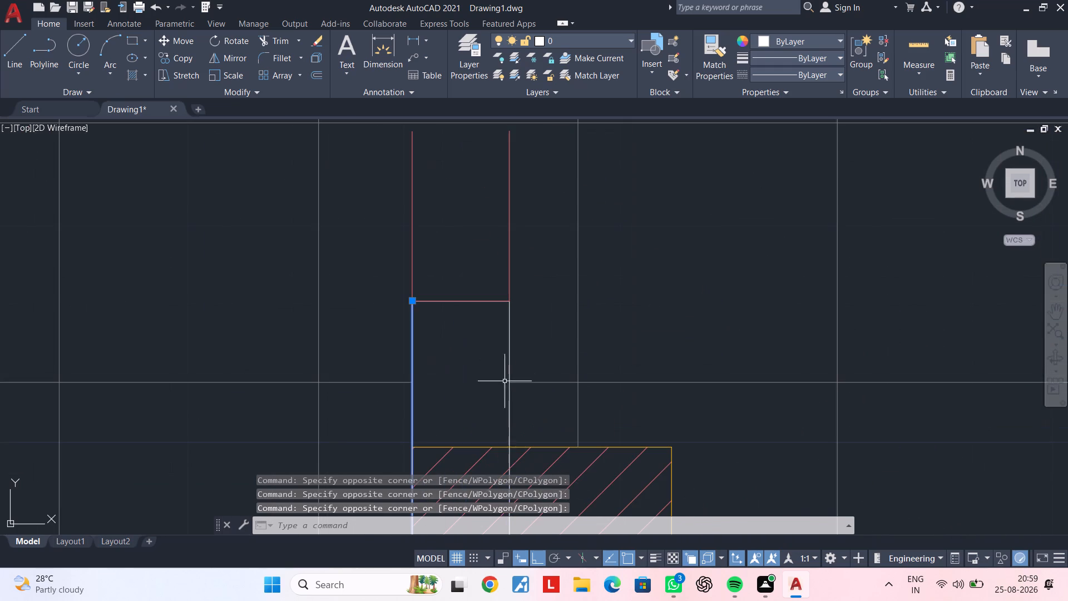
left_click(509, 401)
Add the inner and outer faces of the southeast room's east wall to the selection.
scroll(550, 427, "down", 2)
middle_click_drag(552, 422, 575, 294)
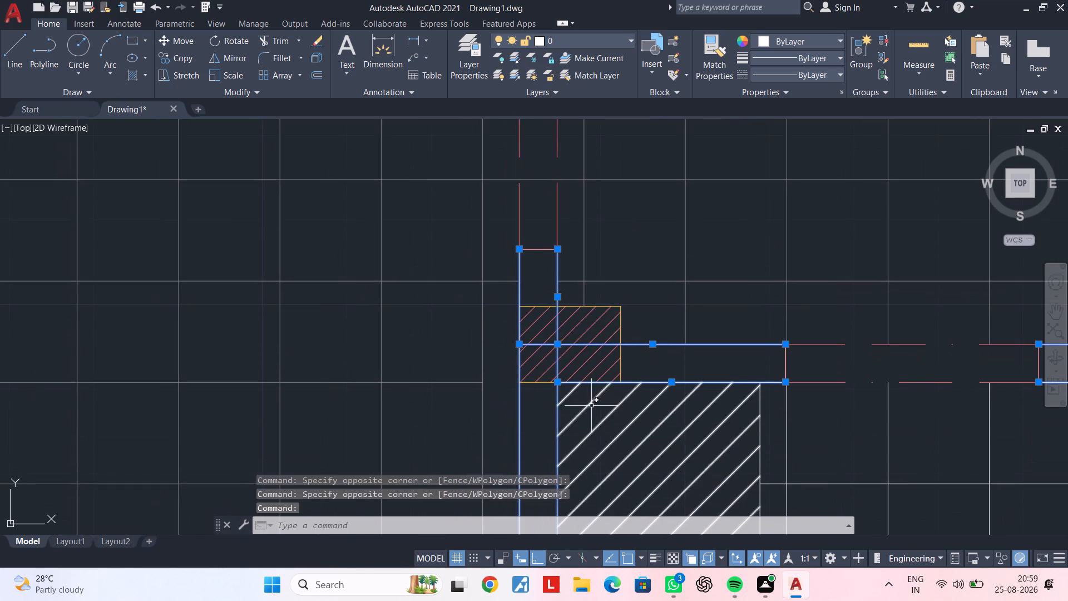
scroll(585, 412, "down", 2)
middle_click_drag(580, 423, 603, 253)
middle_click_drag(625, 422, 646, 169)
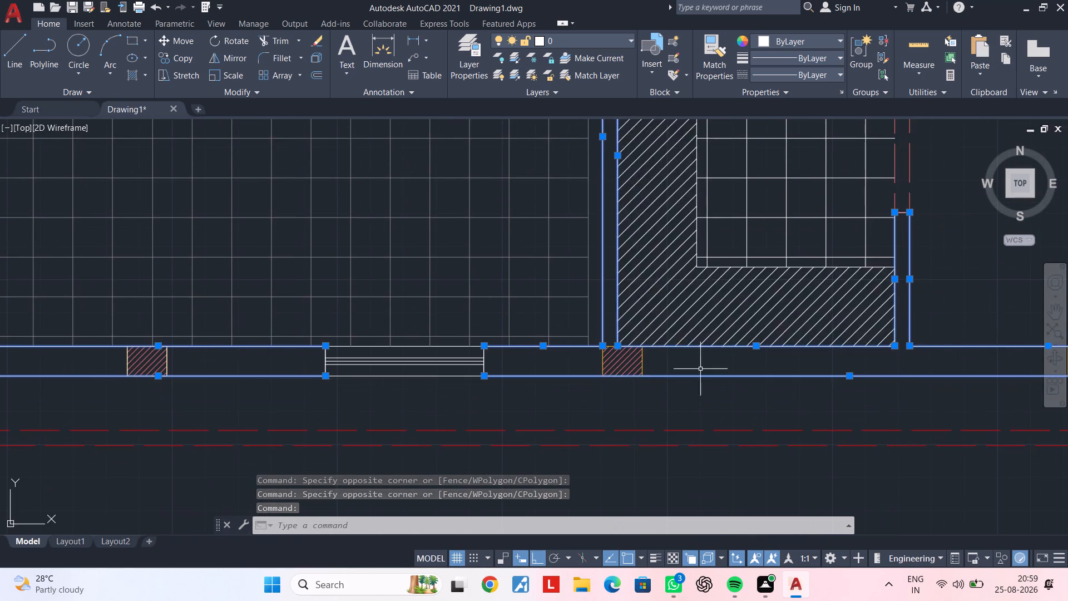
middle_click_drag(693, 364, 309, 372)
middle_click_drag(654, 354, 466, 357)
left_click(680, 289)
left_click(567, 292)
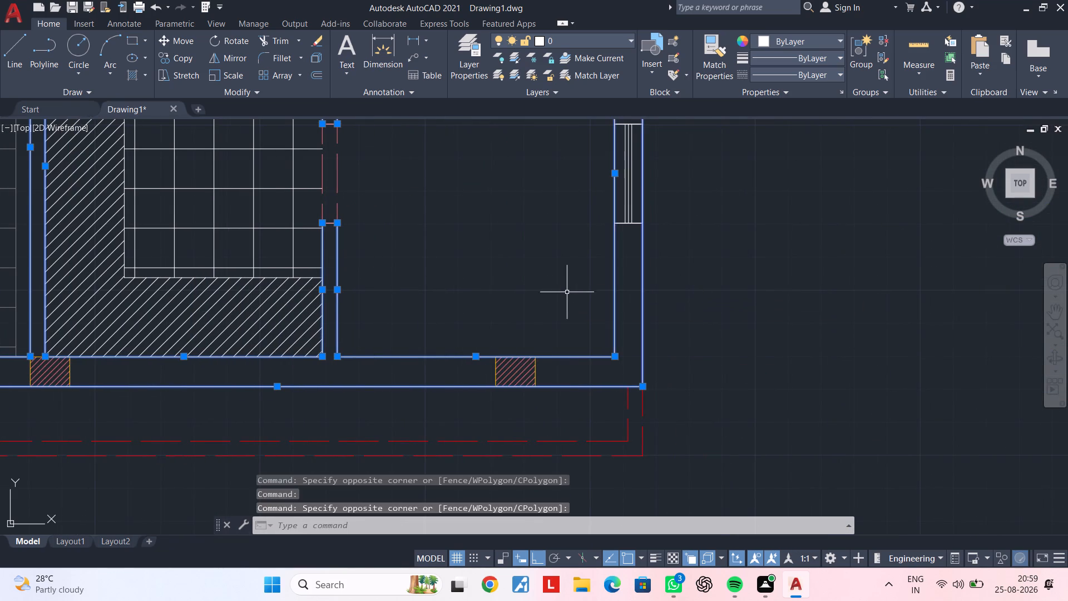
Add the inner east wall line of the large gridded northeast room to the selection.
middle_click_drag(580, 252, 542, 530)
middle_click_drag(665, 302, 653, 523)
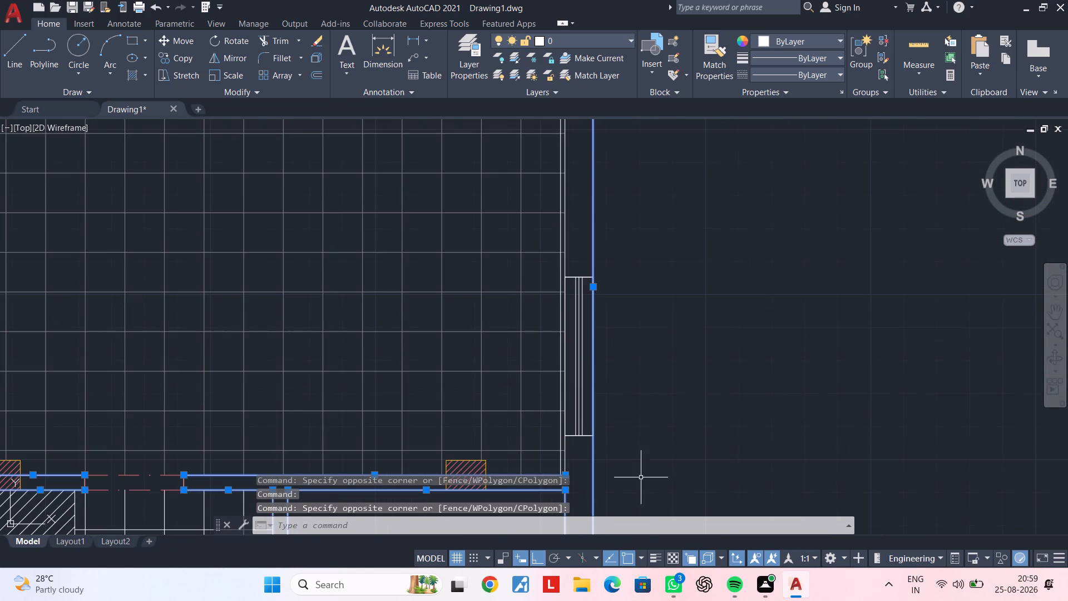
middle_click_drag(620, 267, 623, 426)
scroll(584, 348, "up", 3)
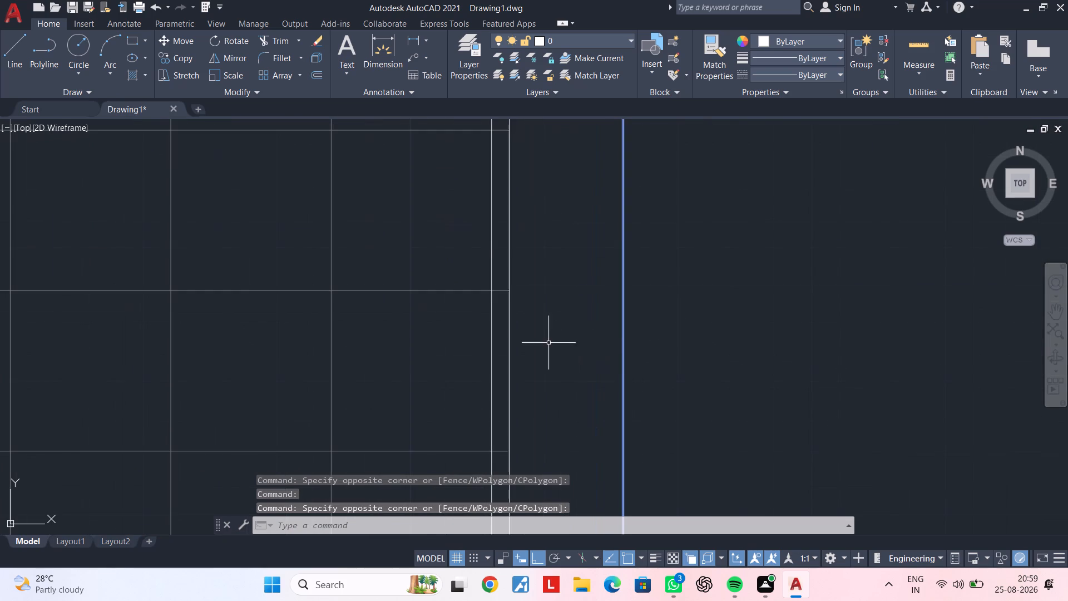
left_click(510, 345)
Add the northeast room's outer and inner north wall lines and the striped strip's southern edge to the selection.
scroll(558, 375, "down", 3)
middle_click_drag(562, 373, 583, 255)
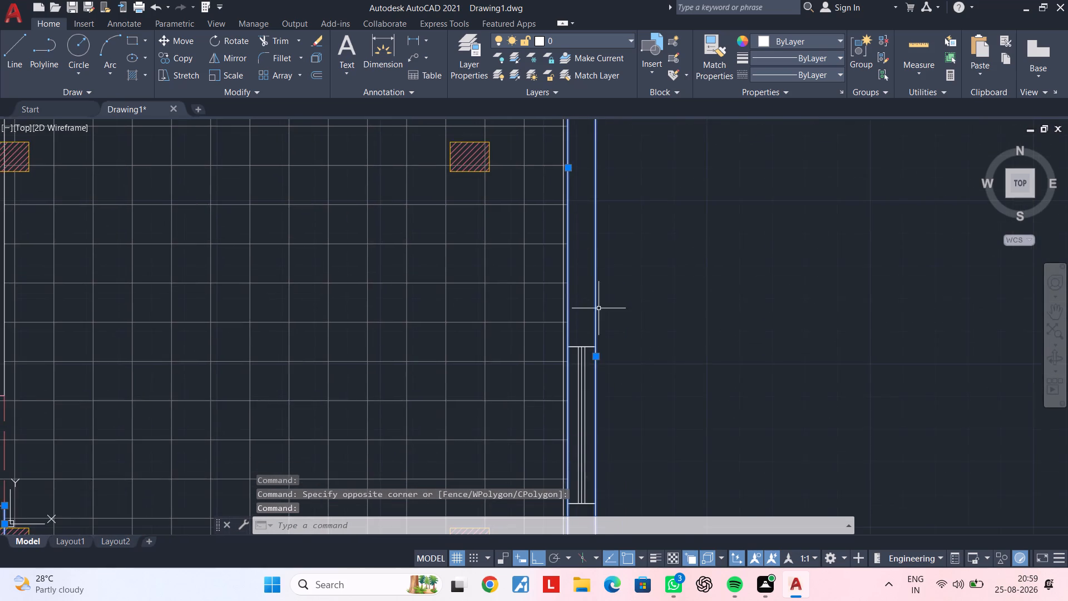
middle_click_drag(599, 309, 611, 213)
middle_click_drag(611, 213, 582, 480)
middle_click_drag(551, 300, 558, 489)
middle_click_drag(572, 306, 579, 408)
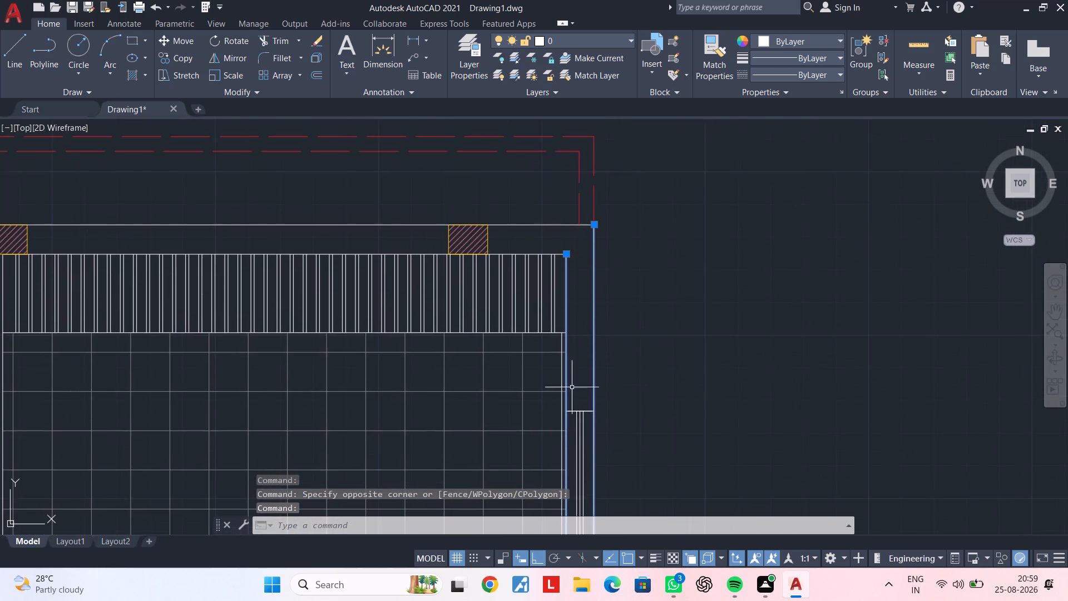
scroll(571, 370, "up", 3)
scroll(589, 338, "down", 1)
middle_click_drag(589, 339, 613, 506)
middle_click_drag(606, 373, 619, 509)
left_click_drag(587, 250, 583, 268)
left_click(547, 317)
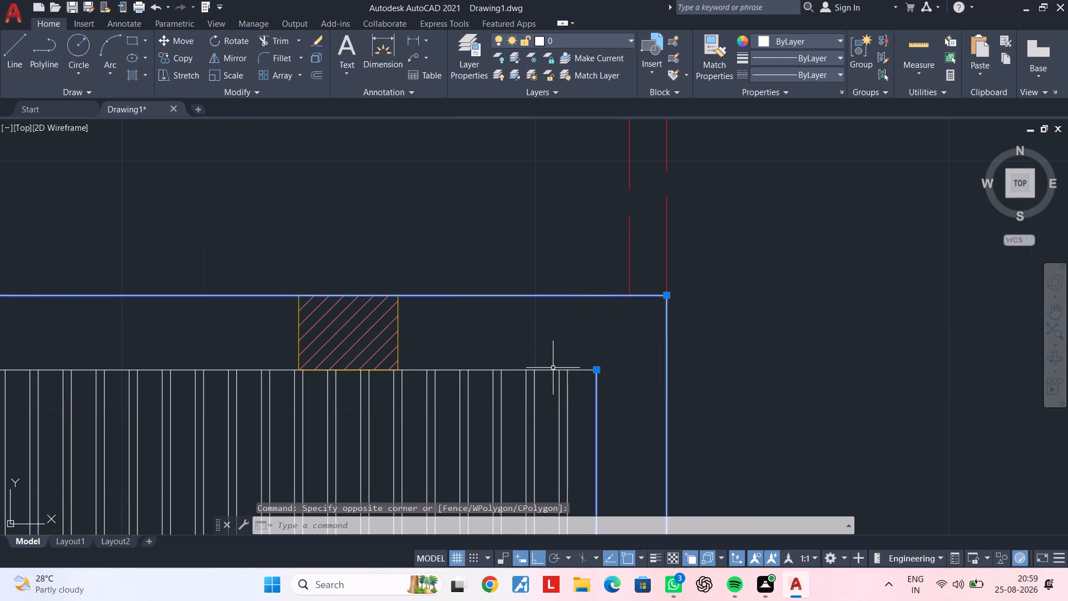
left_click(550, 367)
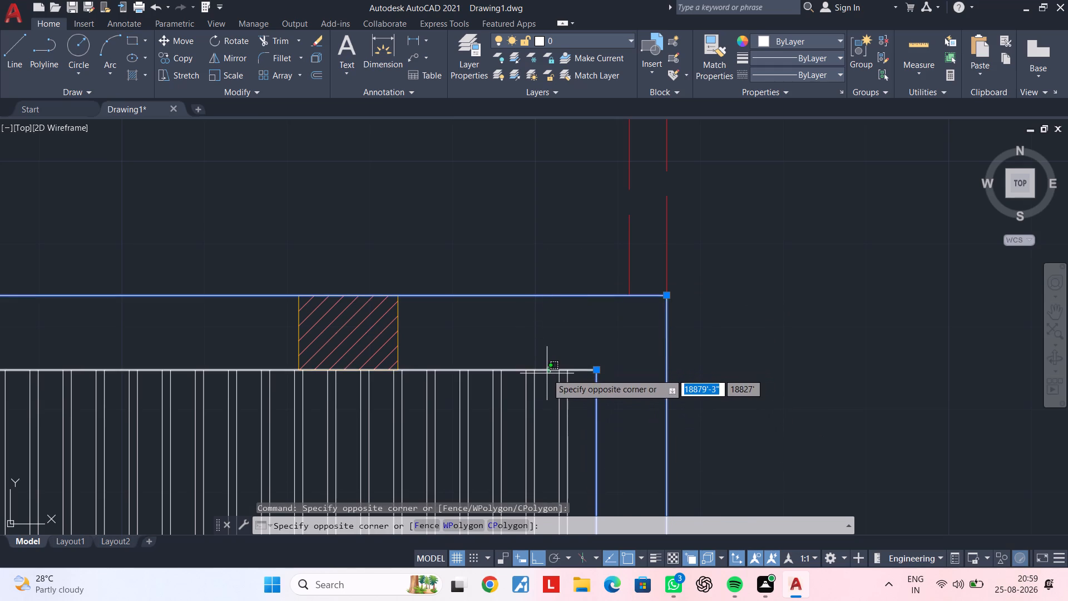
left_click(547, 373)
middle_click_drag(585, 360, 735, 160)
left_click(663, 367)
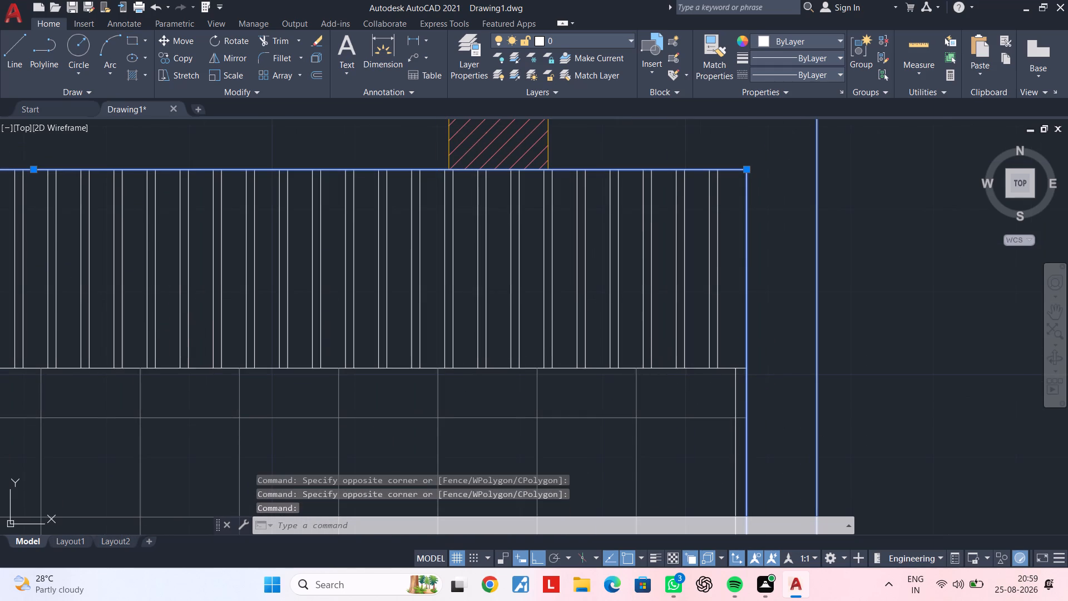
Add both faces of the partition on the west side of the northeast room to the selection.
scroll(654, 356, "down", 2)
middle_click_drag(566, 359, 816, 391)
middle_click_drag(516, 295, 759, 295)
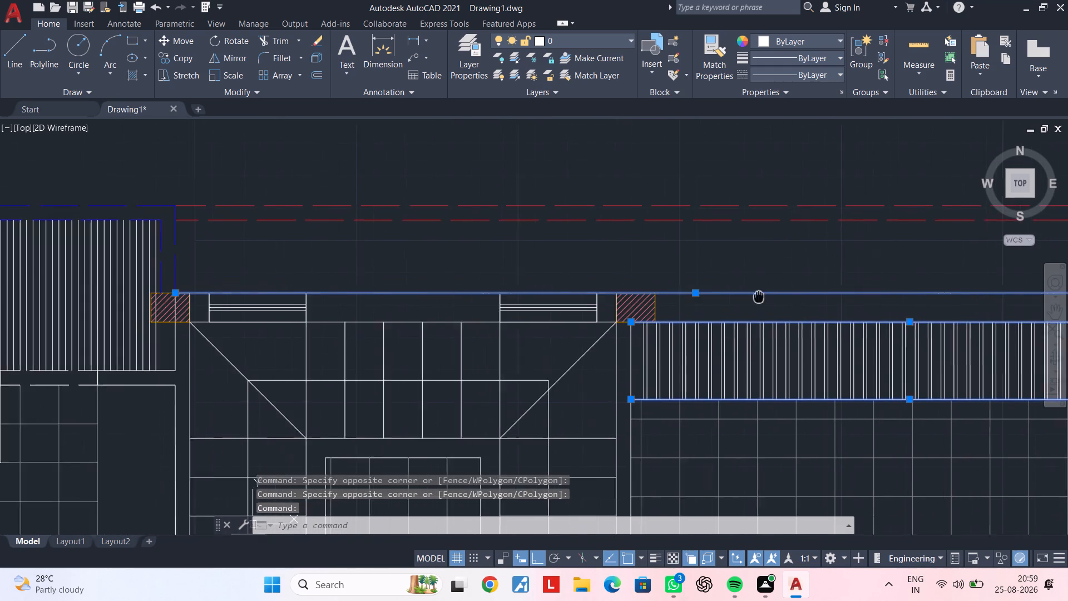
middle_click_drag(759, 295, 772, 295)
middle_click_drag(669, 367, 662, 272)
scroll(651, 370, "up", 2)
scroll(618, 326, "up", 1)
left_click(619, 312)
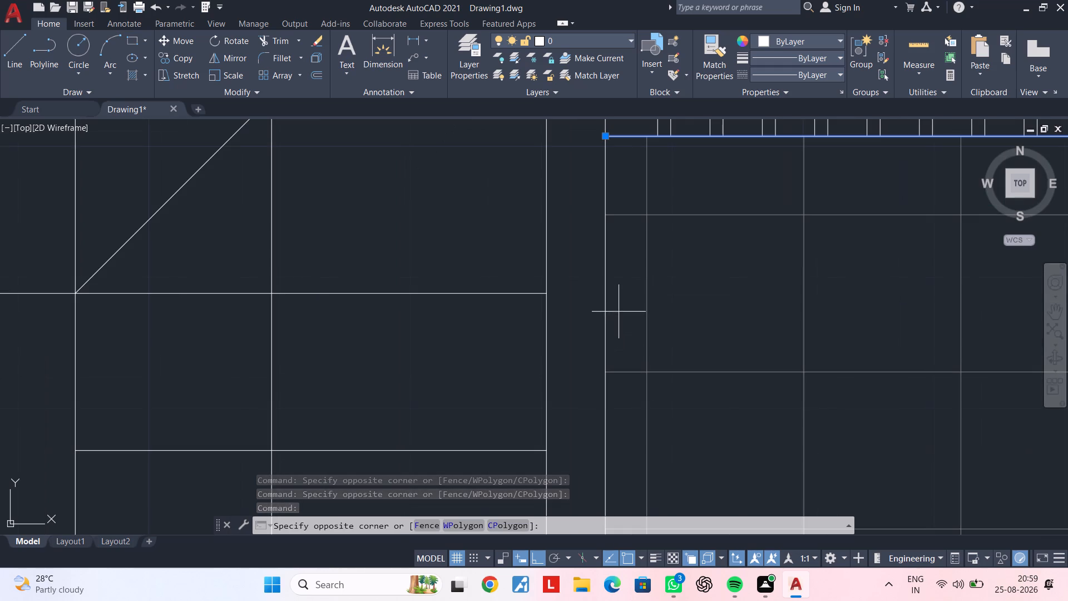
left_click(535, 339)
Add the inner north wall line below the two windows of the room west of that partition to the selection.
scroll(523, 357, "down", 1)
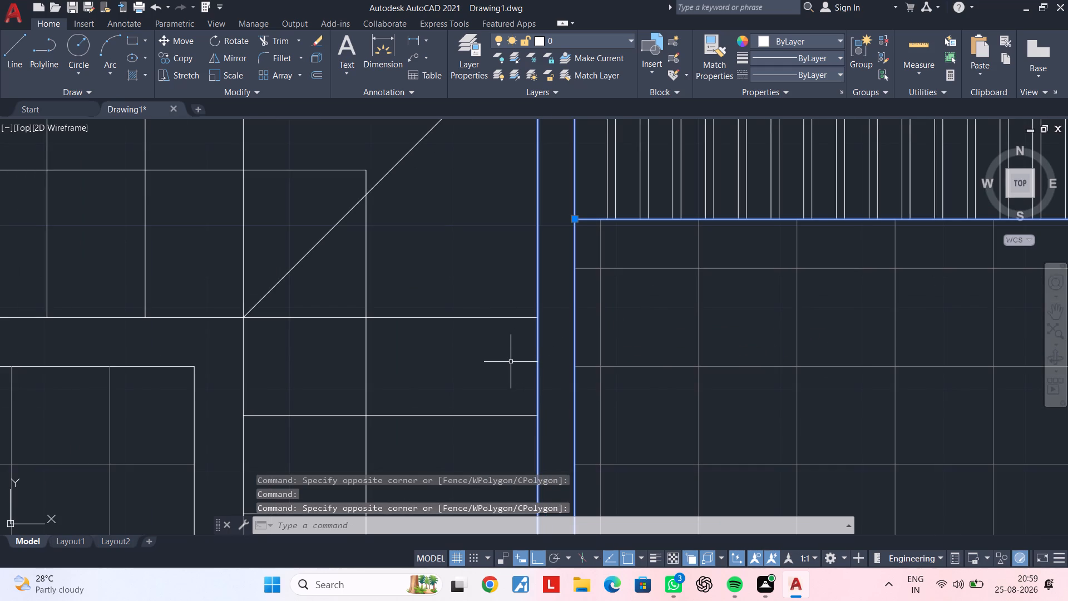
scroll(498, 338, "down", 2)
middle_click_drag(491, 282, 542, 405)
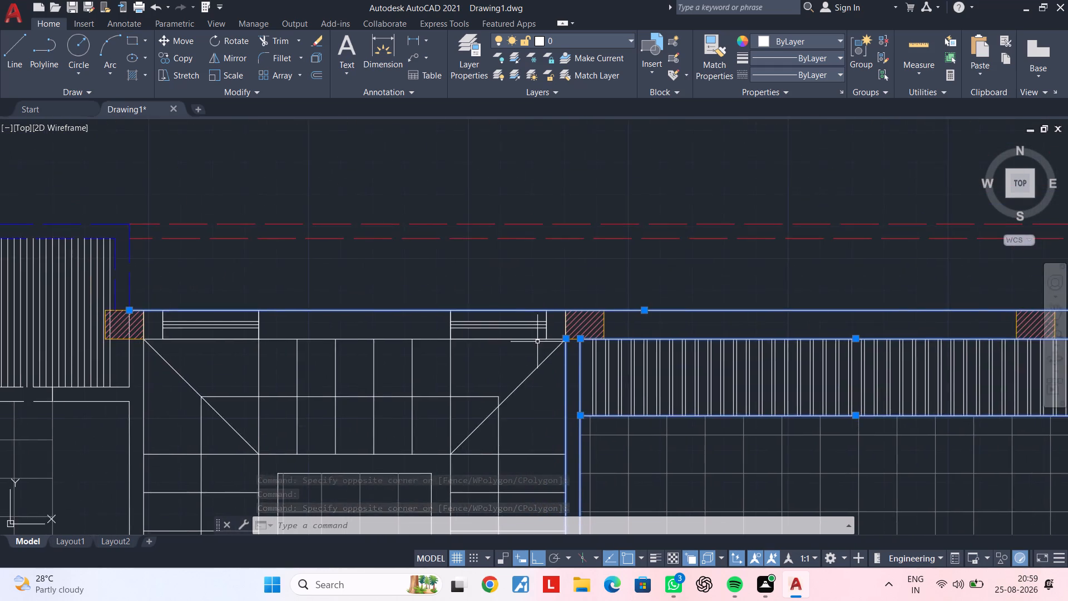
scroll(537, 342, "up", 2)
left_click(522, 351)
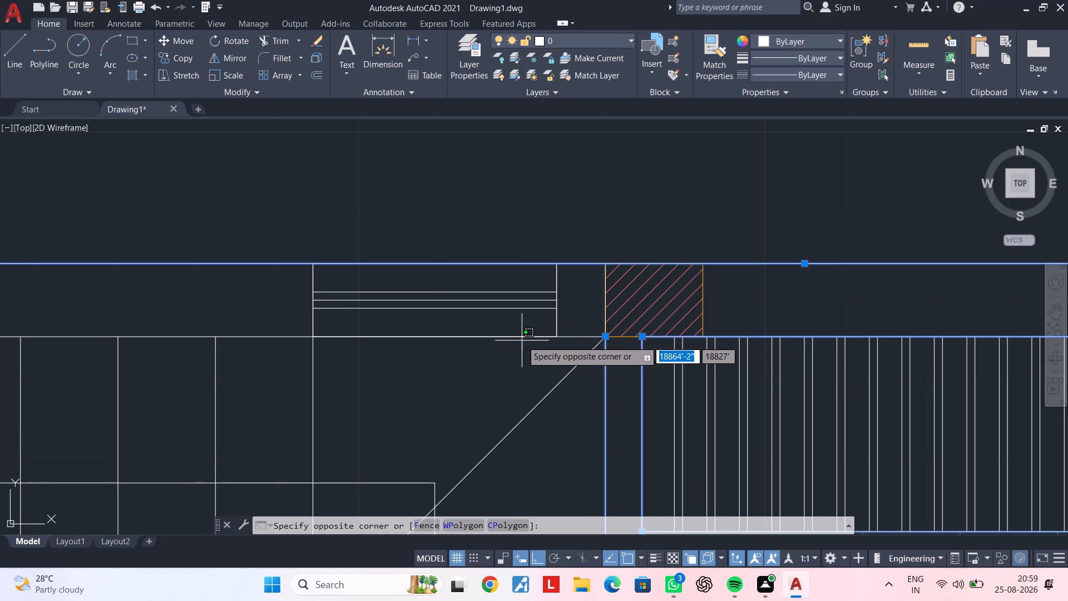
left_click(508, 347)
left_click(581, 335)
Add both faces of the staircase room's west wall to the selection, including the lower segment of its west face.
middle_click_drag(484, 356, 1032, 357)
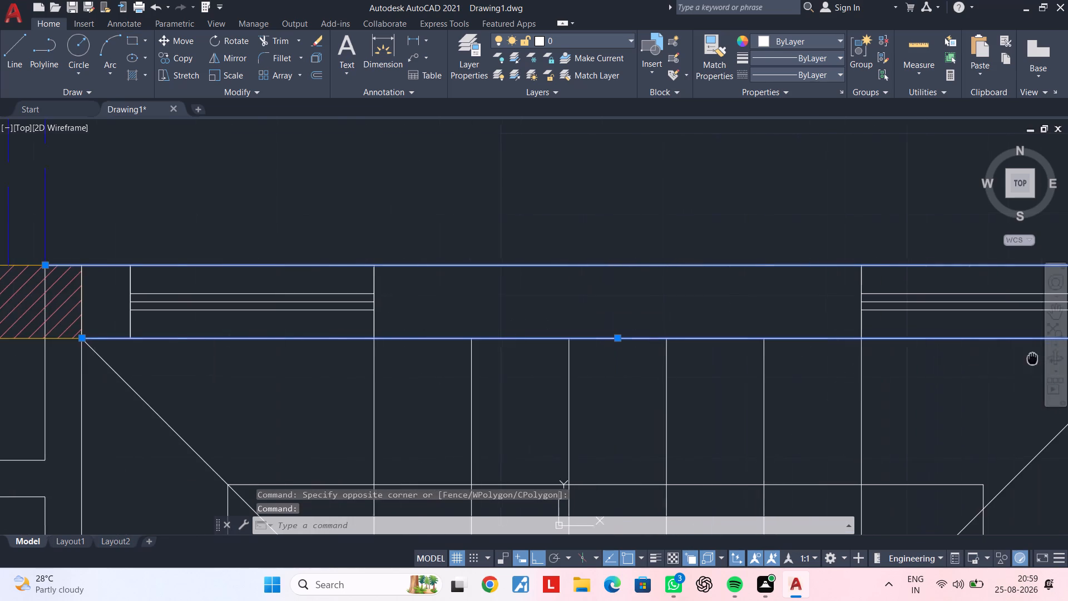
middle_click_drag(1032, 357, 1034, 357)
scroll(516, 362, "down", 1)
middle_click_drag(540, 358, 904, 311)
scroll(618, 328, "up", 2)
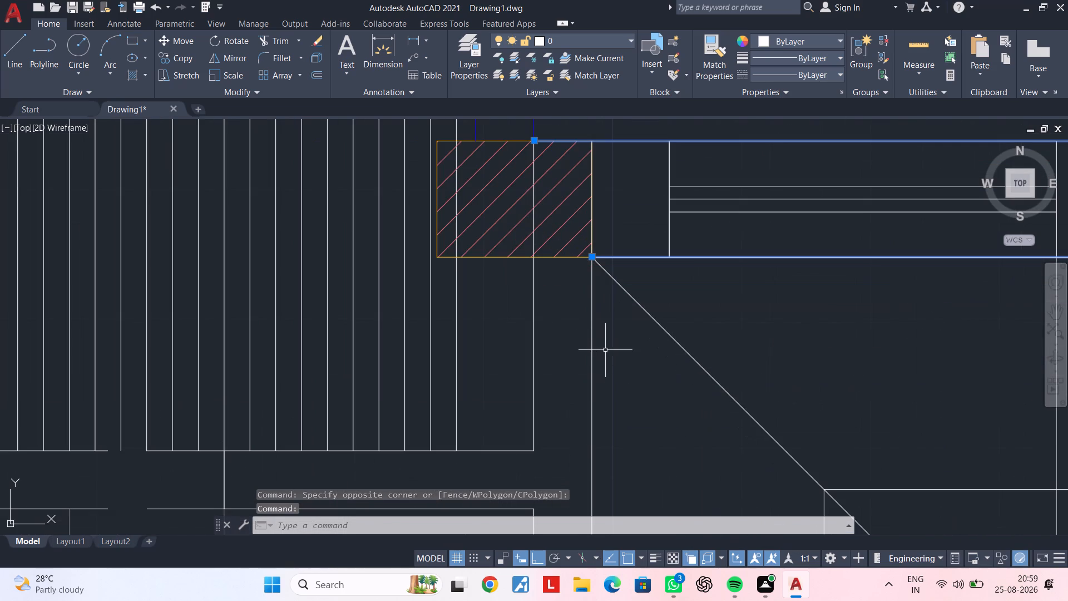
left_click(605, 350)
left_click(523, 356)
scroll(563, 363, "down", 1)
middle_click_drag(563, 363, 568, 527)
scroll(593, 476, "down", 1)
middle_click_drag(593, 476, 665, 134)
left_click(646, 307)
left_click(633, 307)
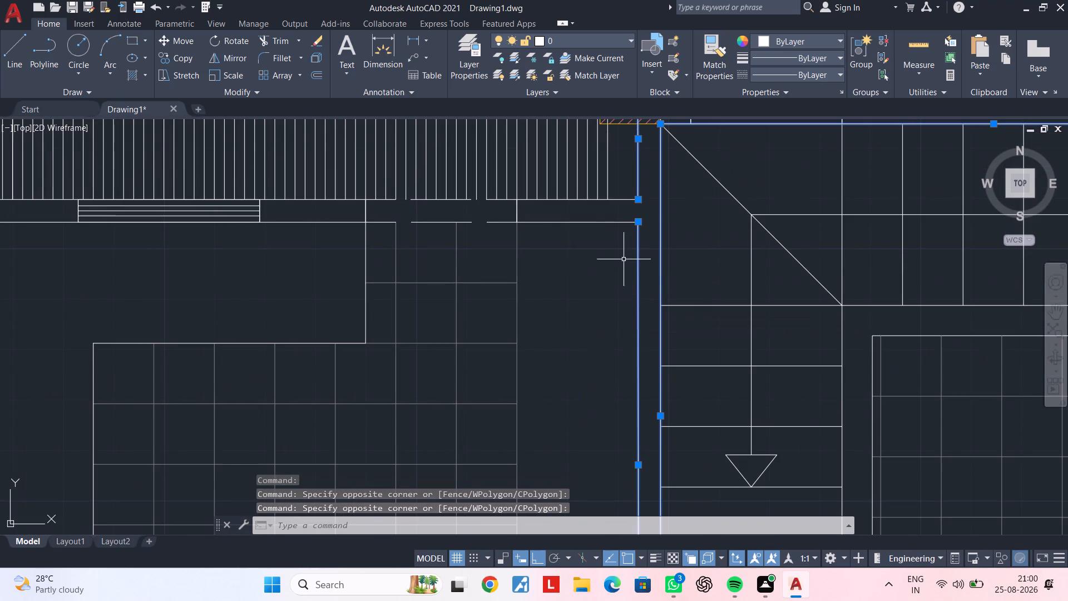
Add both faces of the wall south of the northern striped area to the selection, on both sides of its dashed door opening.
left_click(624, 258)
left_click(617, 190)
middle_click_drag(599, 241, 678, 332)
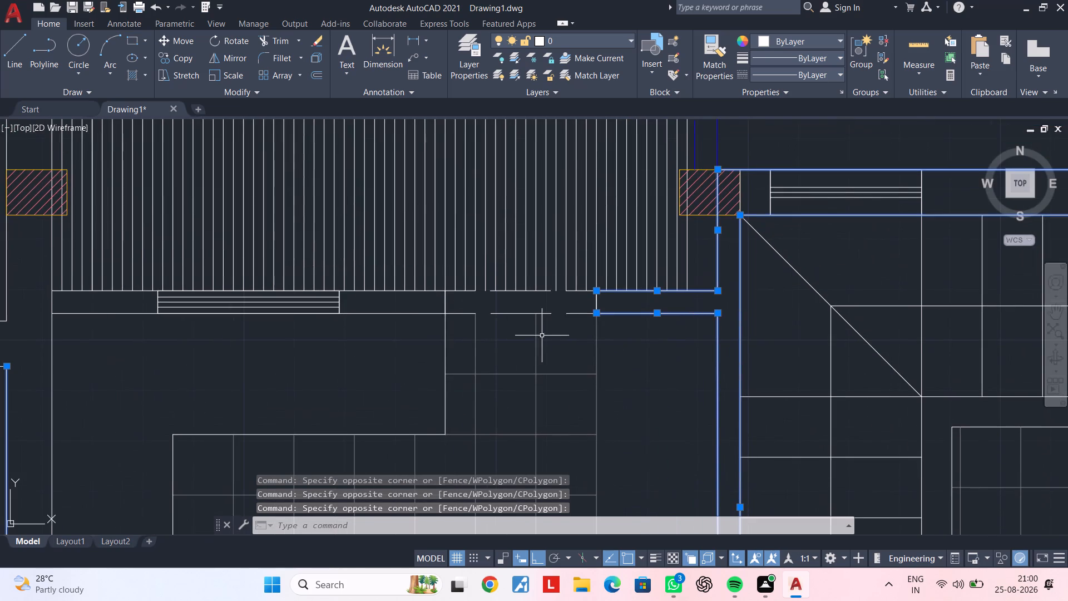
scroll(416, 327, "up", 1)
middle_click_drag(416, 327, 543, 313)
scroll(536, 313, "up", 2)
left_click(535, 310)
middle_click_drag(517, 204, 511, 286)
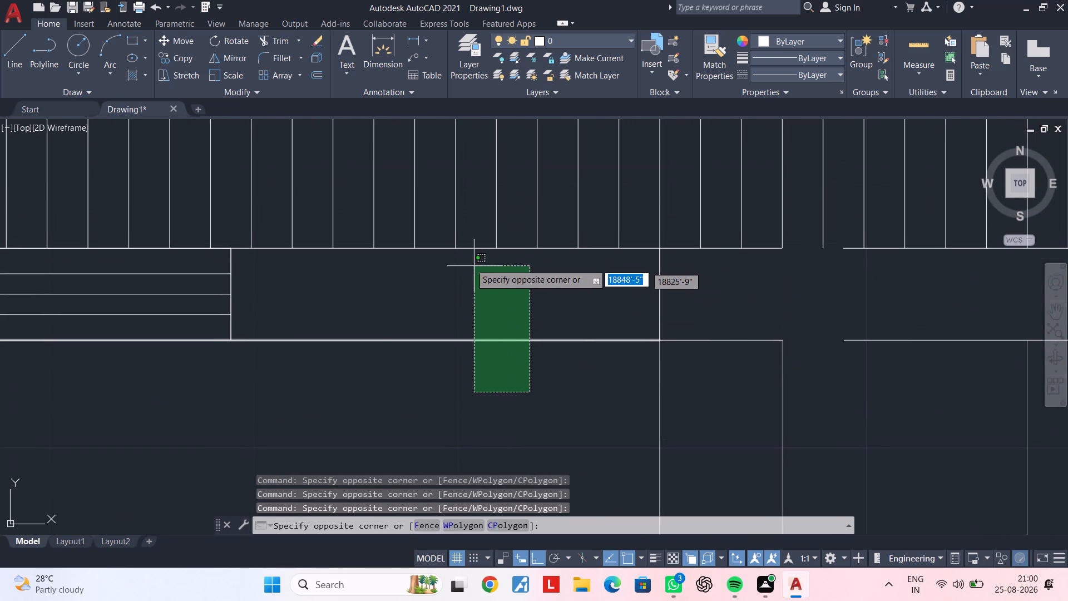
left_click(507, 239)
Add both faces of the wall between the narrow northwest space and the striped area to the selection.
scroll(497, 324, "down", 3)
middle_click_drag(459, 352, 721, 276)
middle_click_drag(527, 312, 655, 274)
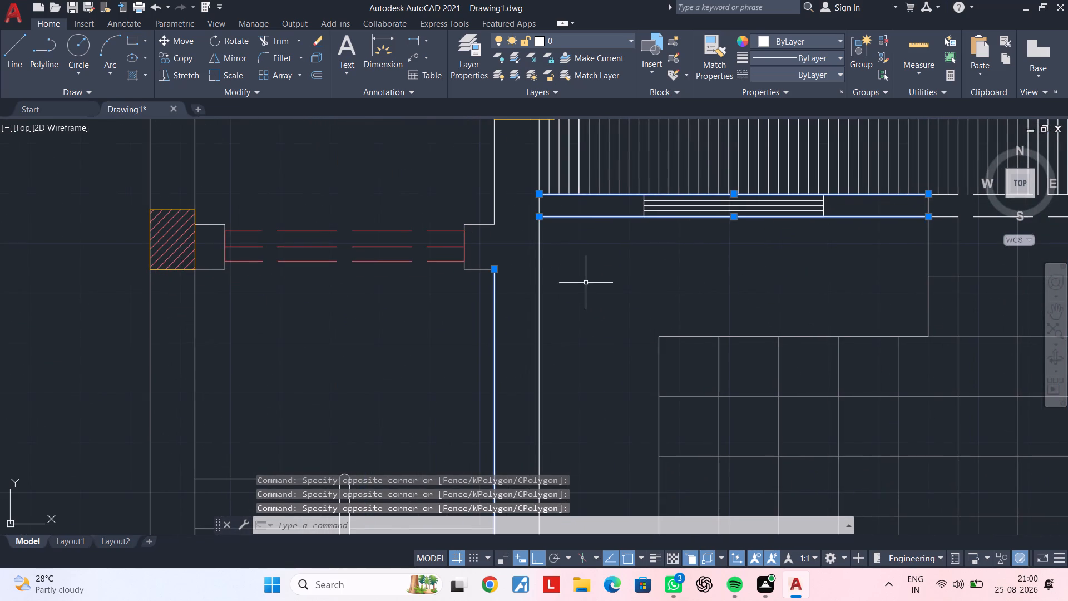
left_click(586, 282)
left_click(527, 285)
middle_click_drag(528, 243, 517, 351)
left_click(517, 284)
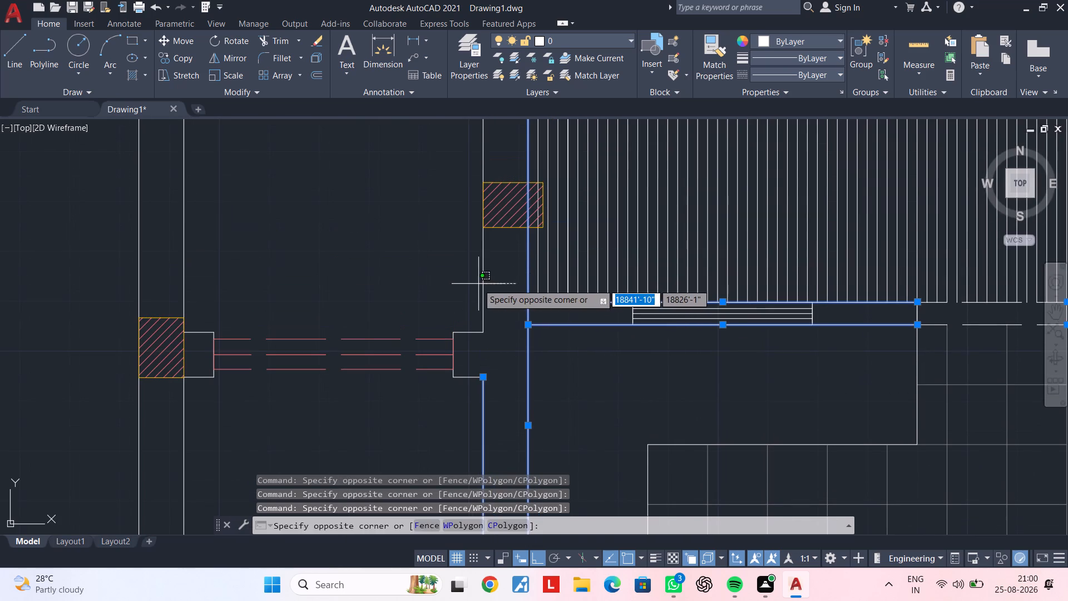
left_click(478, 284)
Add the two short wall lines at the east end of the northwest space's dashed opening to the selection.
left_click(482, 352)
left_click(467, 328)
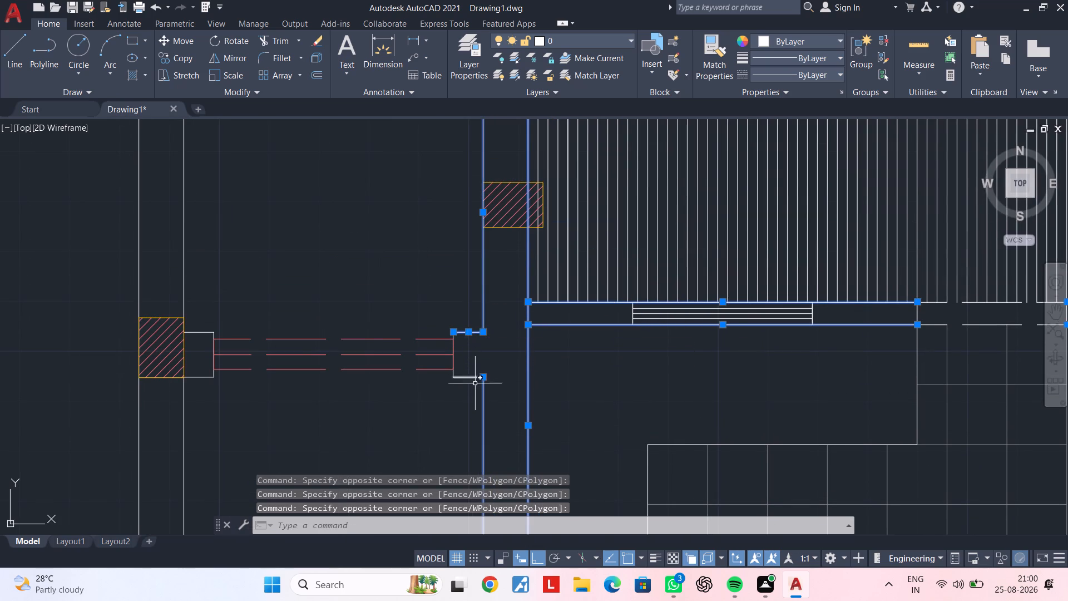
scroll(463, 382, "up", 2)
left_click(453, 394)
left_click(453, 364)
Add both faces of the far west wall to the selection, below and above the column beside the dashed opening.
scroll(441, 407, "down", 2)
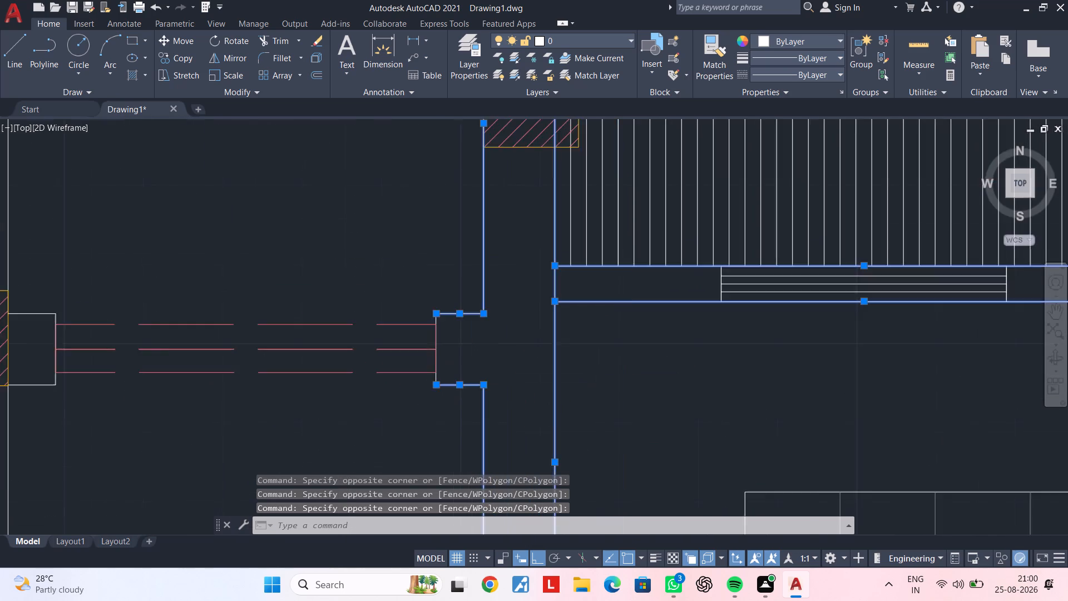
middle_click_drag(417, 411, 604, 398)
middle_click_drag(384, 421, 545, 332)
left_click(568, 331)
left_click(365, 354)
middle_click_drag(526, 334, 527, 346)
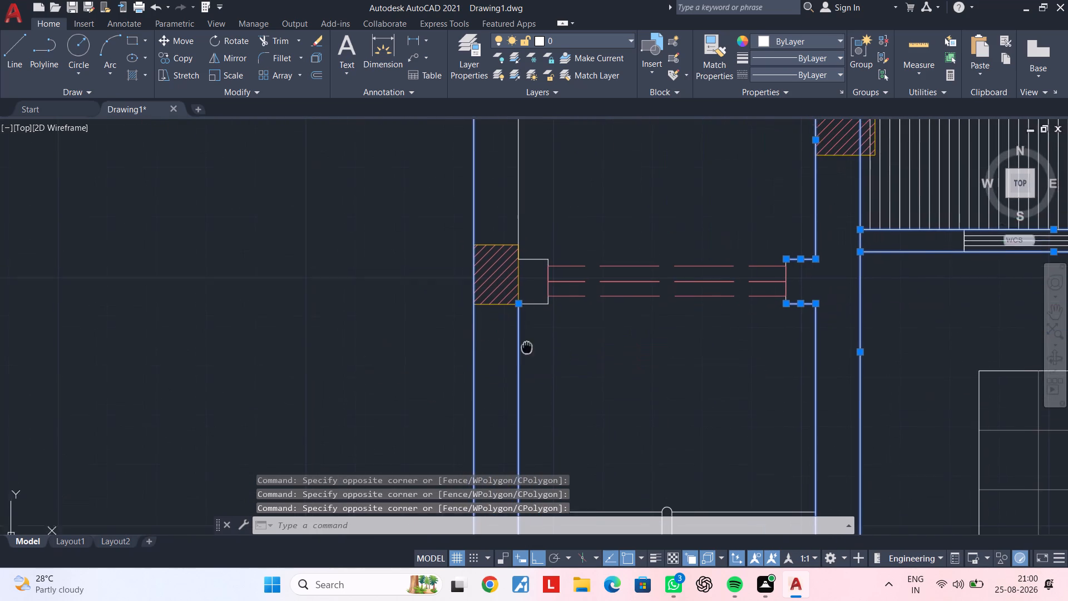
middle_click_drag(527, 346, 495, 461)
left_click(526, 227)
left_click(373, 255)
Add the inner and outer north wall lines of the narrow northwest space to the selection.
middle_click_drag(546, 268, 557, 243)
middle_click_drag(584, 218, 574, 283)
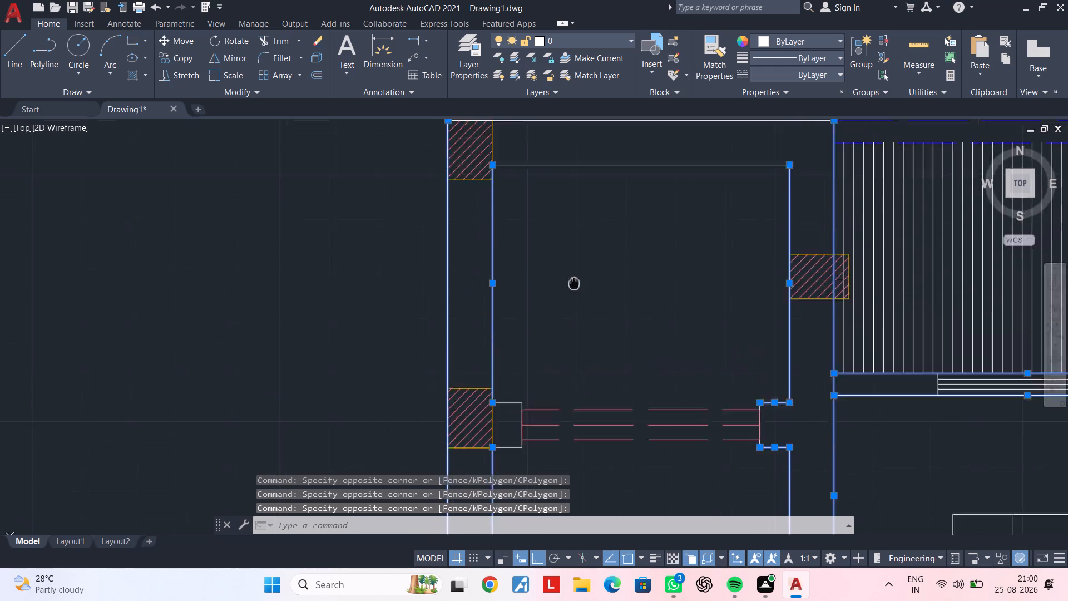
middle_click_drag(574, 283, 523, 404)
left_click_drag(548, 359, 551, 331)
left_click(551, 166)
left_click_drag(571, 318, 568, 310)
left_click(494, 190)
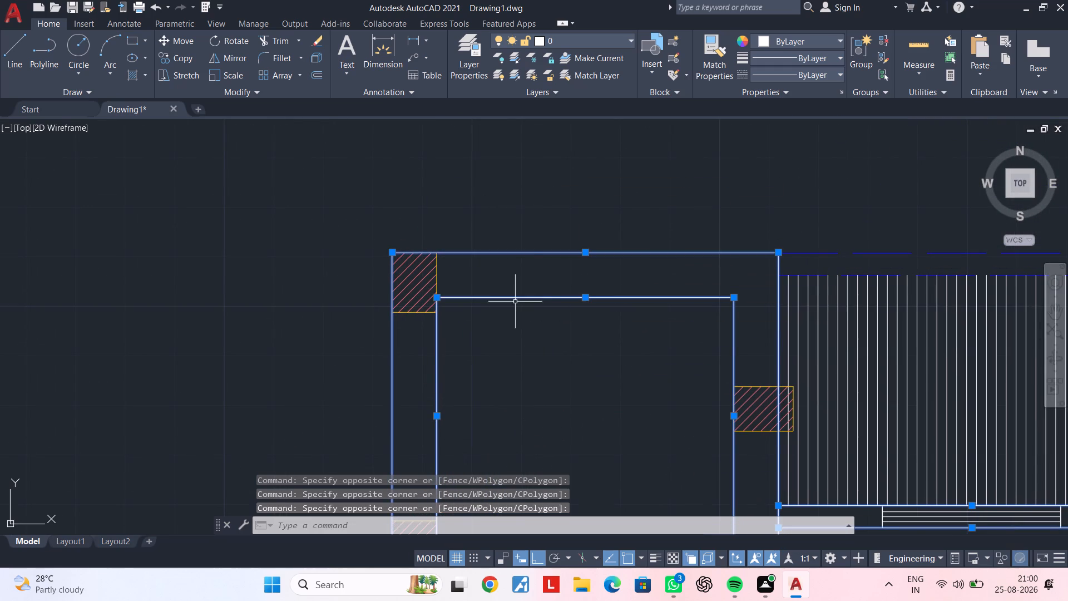
Add the two short wall lines at the west end of the northwest space's dashed opening to the selection.
middle_click_drag(514, 294, 542, 105)
middle_click_drag(547, 225, 561, 162)
scroll(494, 268, "up", 3)
left_click(466, 333)
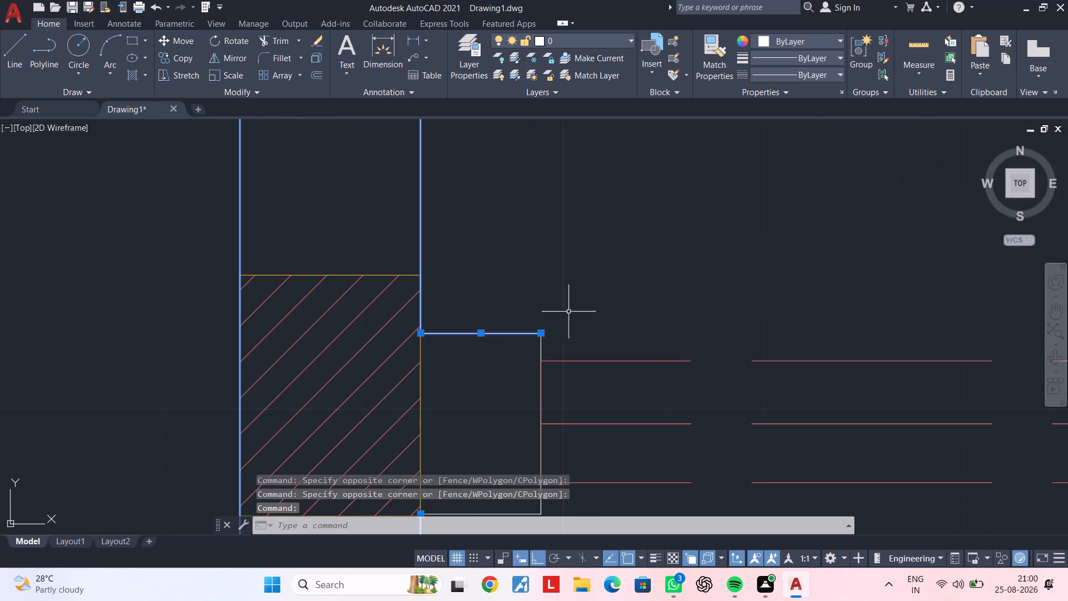
middle_click_drag(597, 290, 691, 0)
left_click(577, 211)
Set the colour of all the selected wall and window outlines to 254,234,185 and clear the selection.
scroll(627, 255, "down", 3)
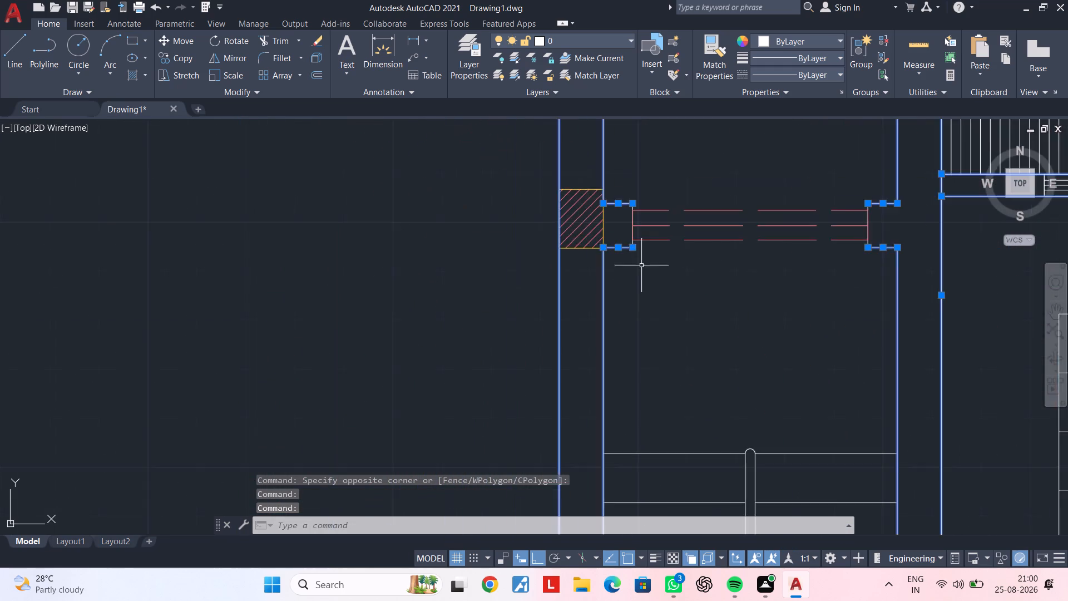
middle_click_drag(644, 267, 571, 63)
scroll(631, 203, "down", 2)
scroll(667, 288, "down", 1)
middle_click_drag(665, 277, 634, 55)
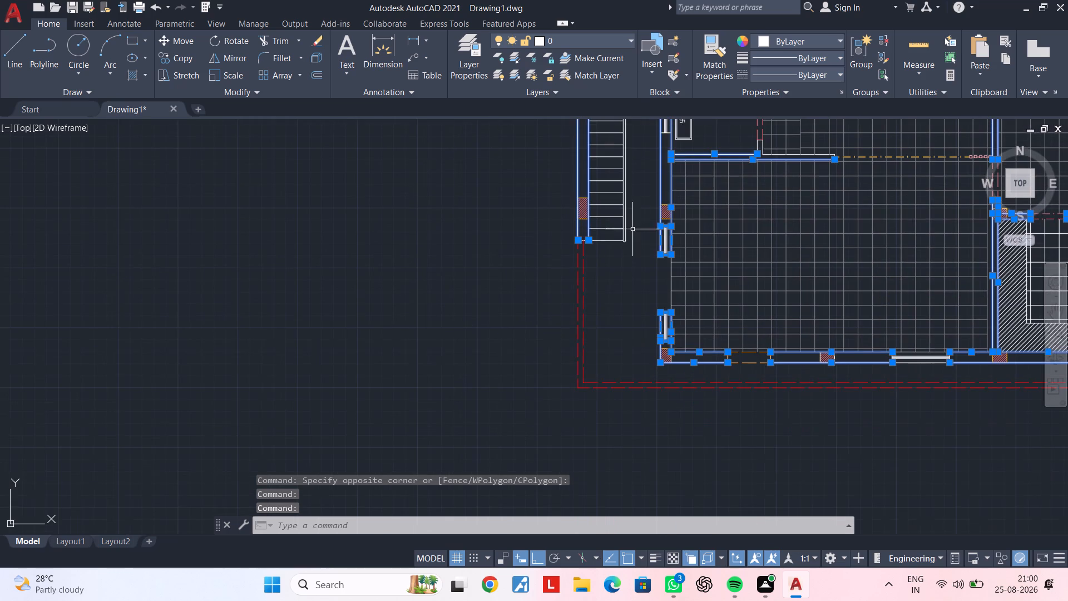
middle_click_drag(629, 279, 571, 348)
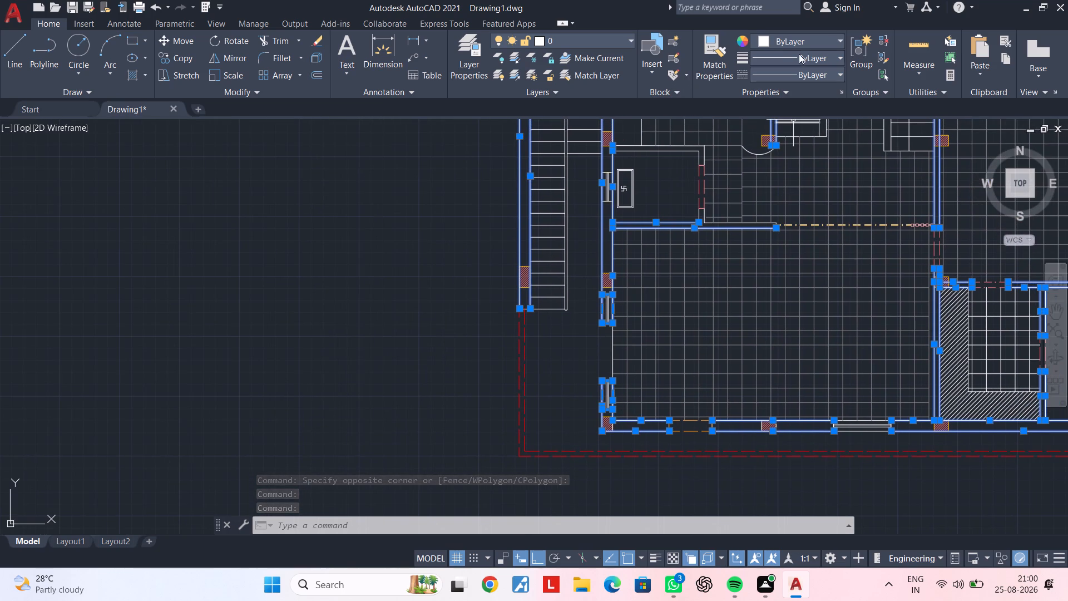
left_click(800, 42)
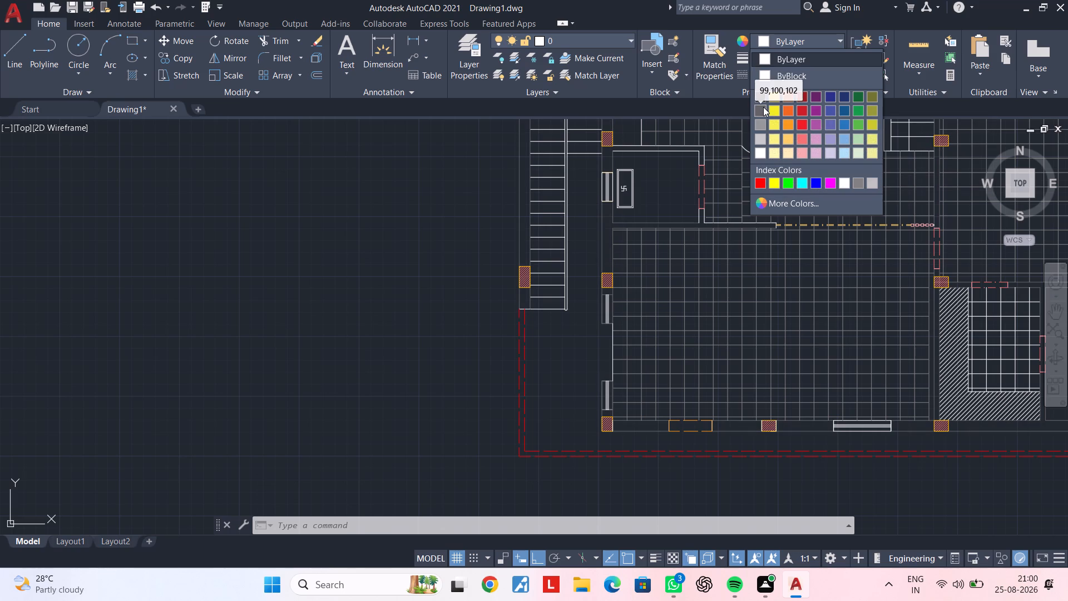
left_click(785, 155)
key("Escape")
key("grave")
key("Escape")
key("Escape")
key("Escape")
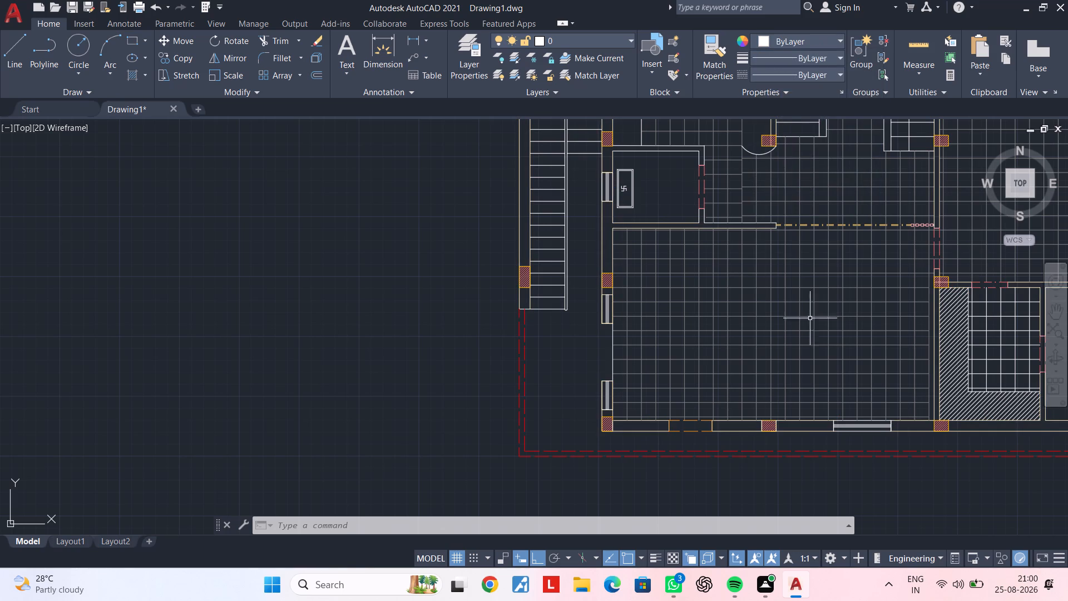
Examine the recoloured wall outlines across the whole floor plan.
middle_click_drag(898, 332, 515, 468)
middle_click_drag(568, 360, 733, 368)
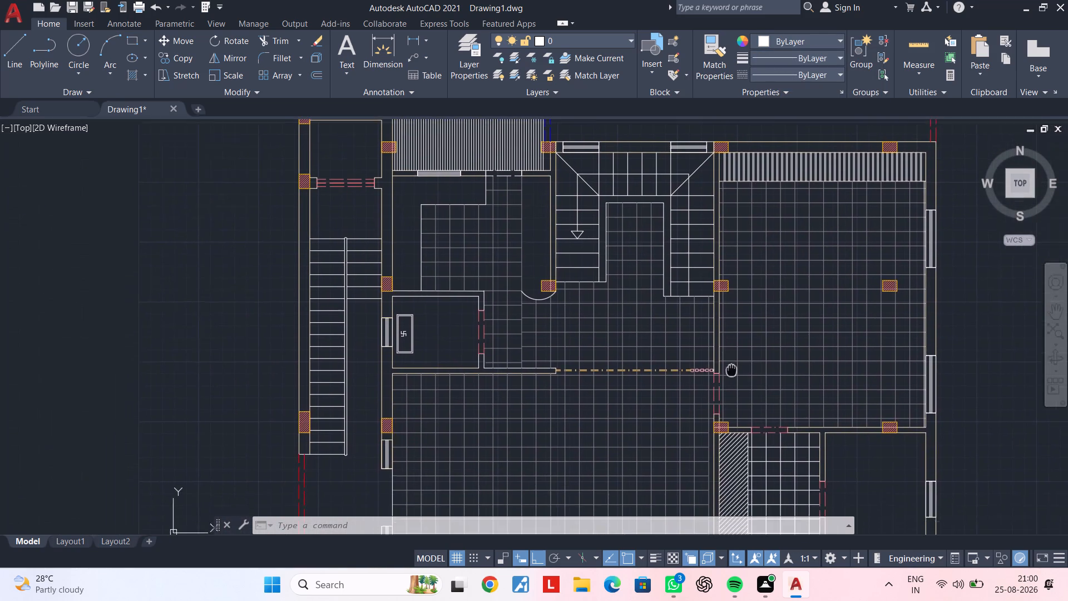
middle_click_drag(733, 368, 744, 417)
scroll(507, 201, "up", 4)
scroll(459, 272, "down", 2)
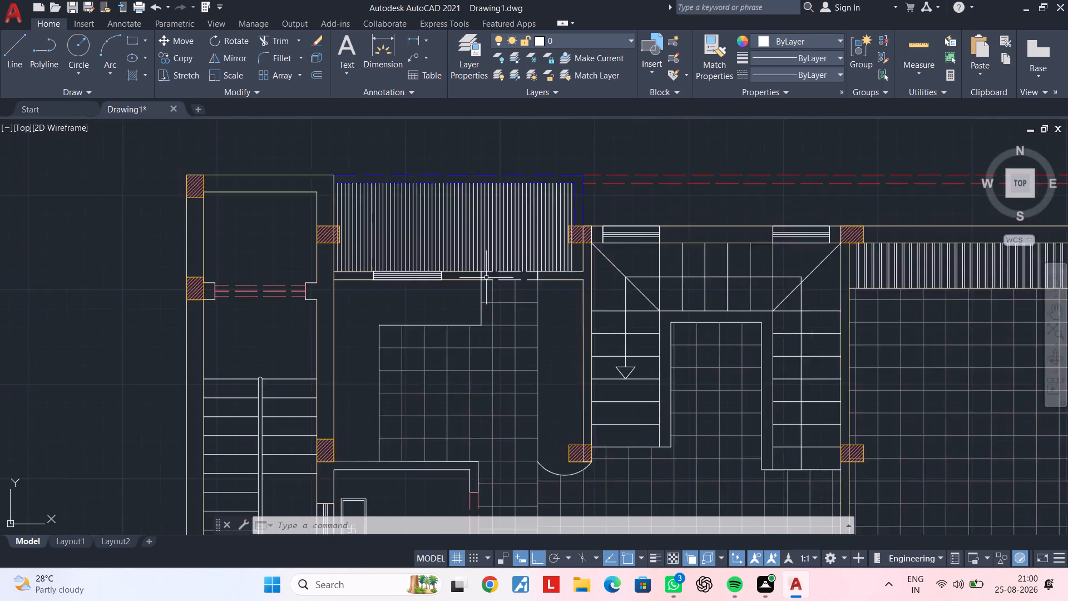
scroll(491, 278, "down", 2)
middle_click_drag(715, 274, 392, 274)
scroll(651, 273, "up", 2)
middle_click_drag(611, 277, 725, 230)
scroll(810, 277, "down", 2)
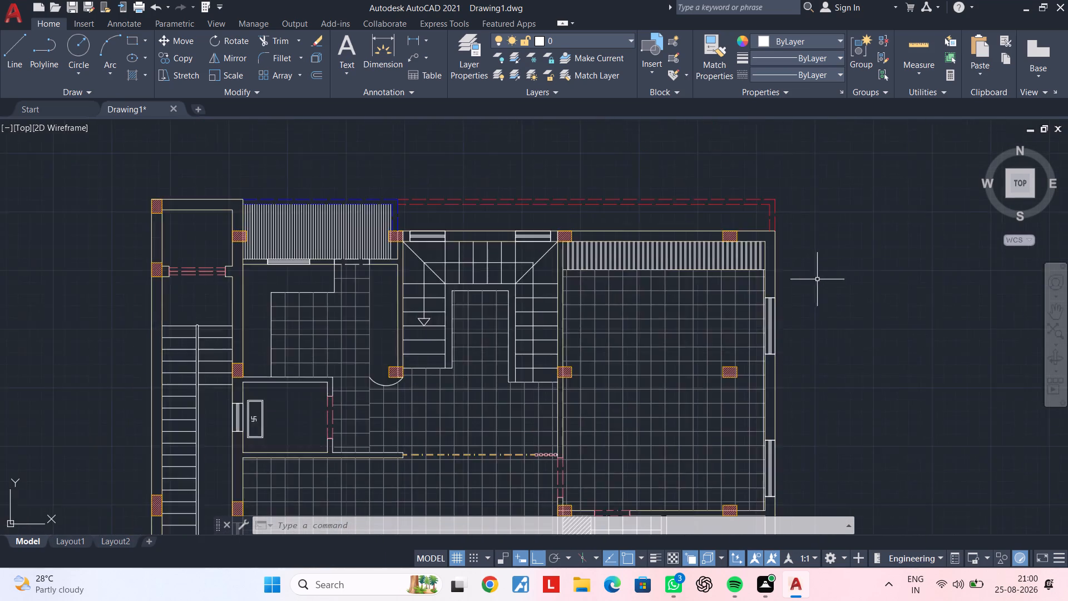
middle_click_drag(817, 279, 472, 247)
scroll(594, 279, "down", 1)
middle_click_drag(592, 286, 680, 249)
key("Escape")
key("Escape")
key("Escape")
middle_click_drag(670, 301, 714, 268)
key("Escape")
key("Escape")
middle_click_drag(676, 324, 688, 309)
key("Escape")
key("Escape")
key("Escape")
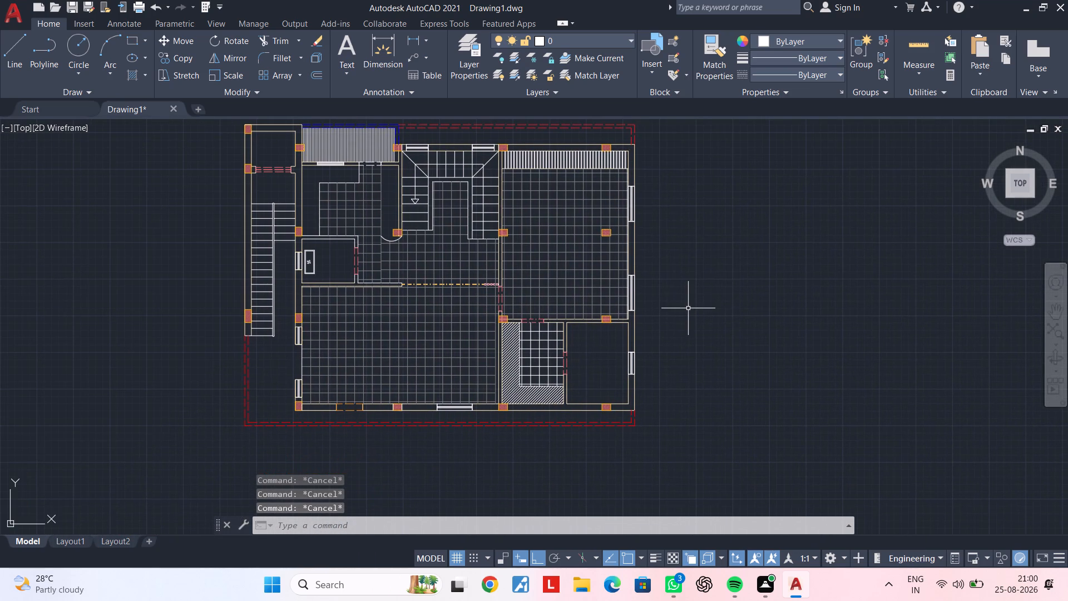
key("Escape")
key("Escape")
Select the three dashed door openings east of the hatched strip, north of its gridded room, and on the northeast room's west wall.
scroll(559, 364, "up", 5)
middle_click_drag(613, 365, 592, 388)
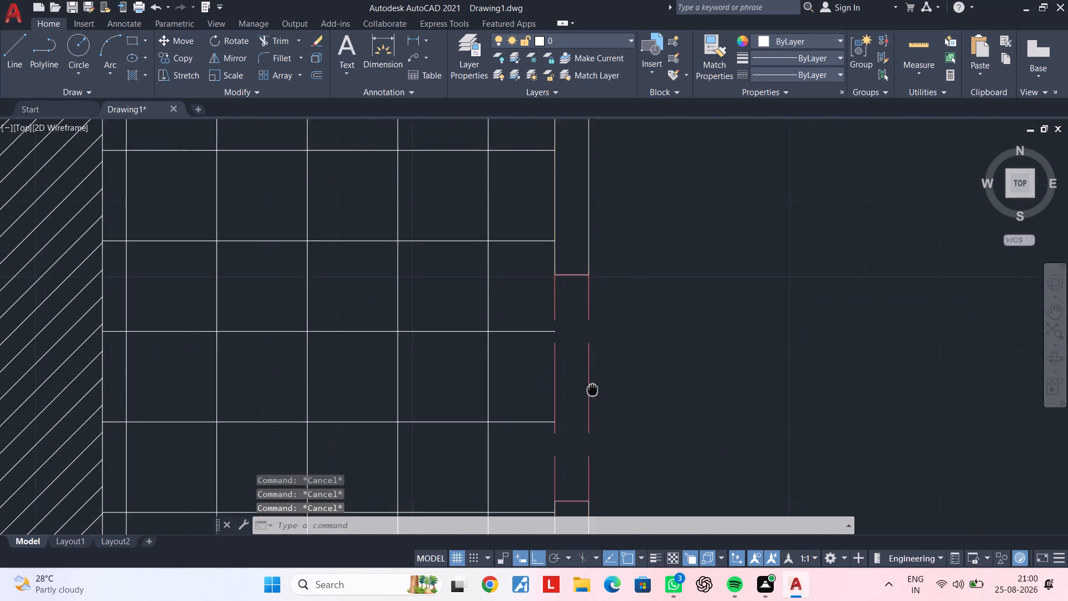
middle_click_drag(592, 388, 574, 402)
left_click(571, 397)
scroll(630, 369, "down", 4)
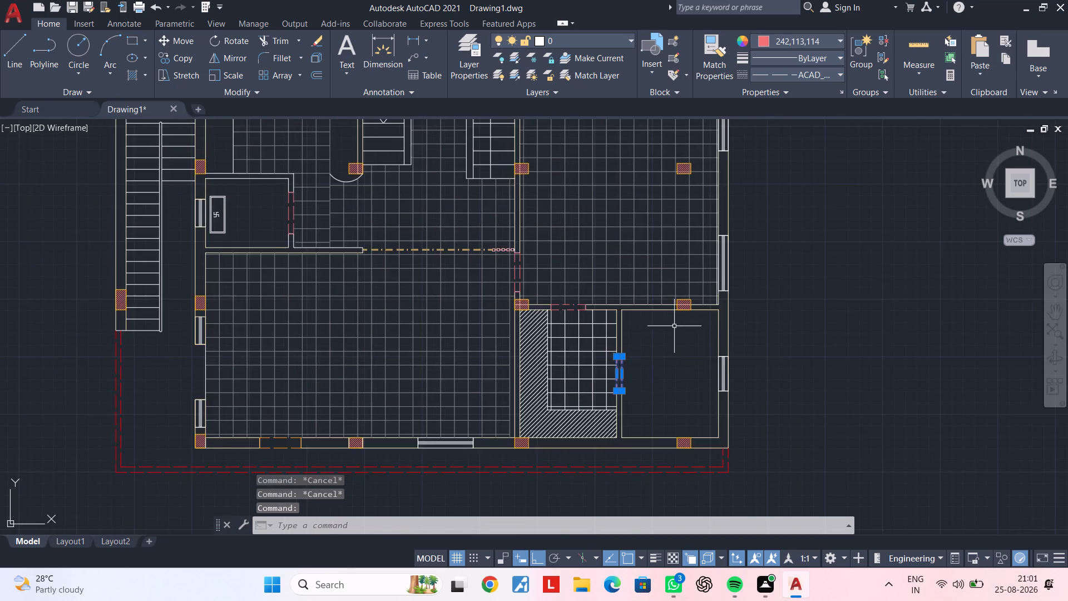
middle_click_drag(676, 328, 673, 497)
middle_click_drag(583, 452, 605, 401)
scroll(590, 420, "up", 3)
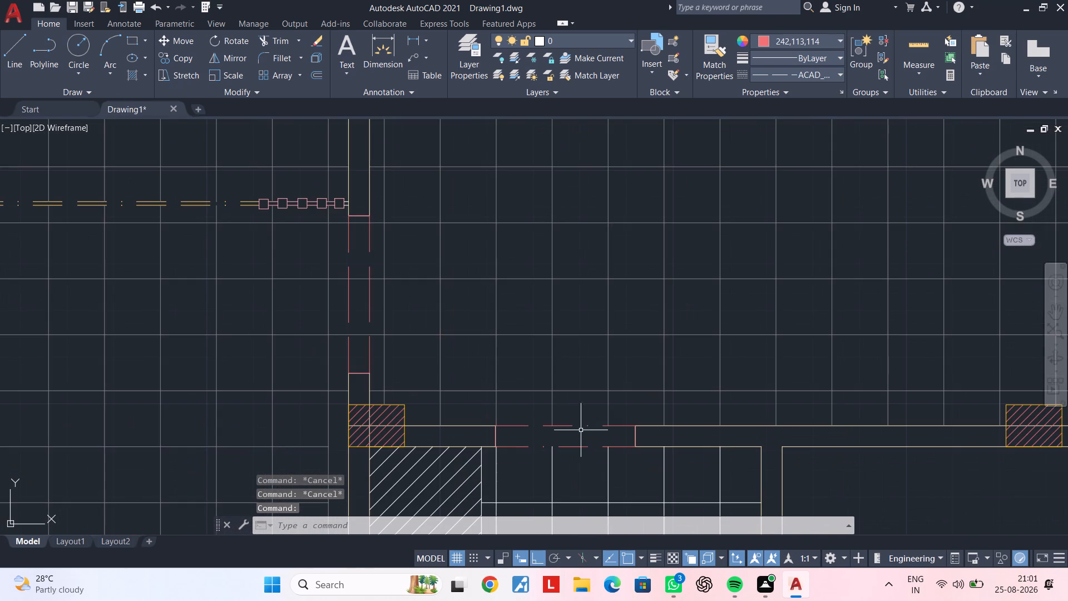
left_click(565, 426)
middle_click_drag(586, 410, 877, 423)
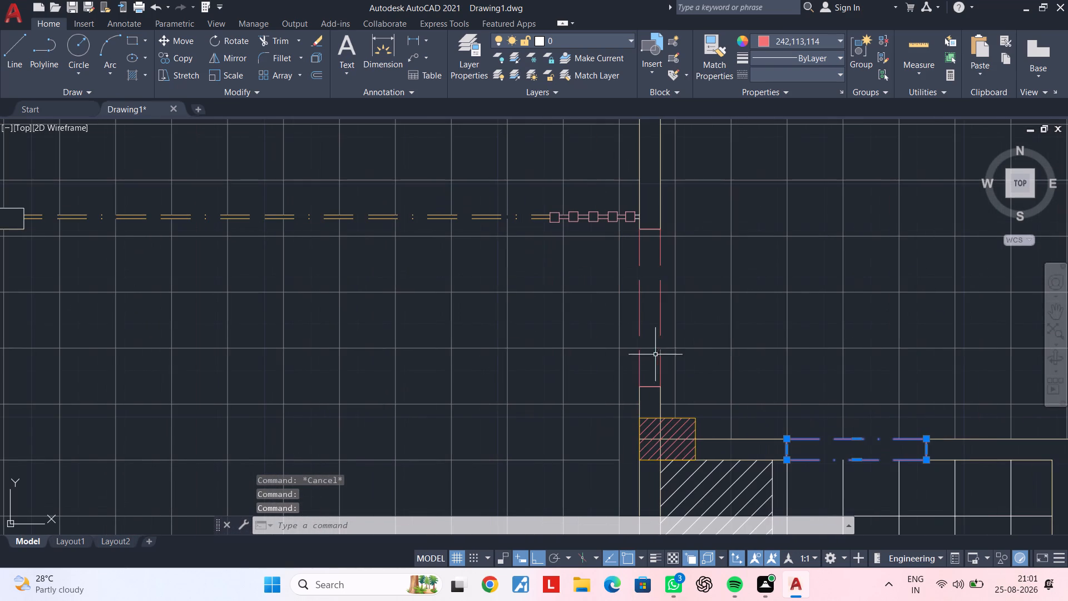
left_click(640, 327)
Add the small west room's dashed door opening and the orange dashed opening in the south wall to the selection.
scroll(640, 327, "down", 3)
middle_click_drag(646, 329, 690, 429)
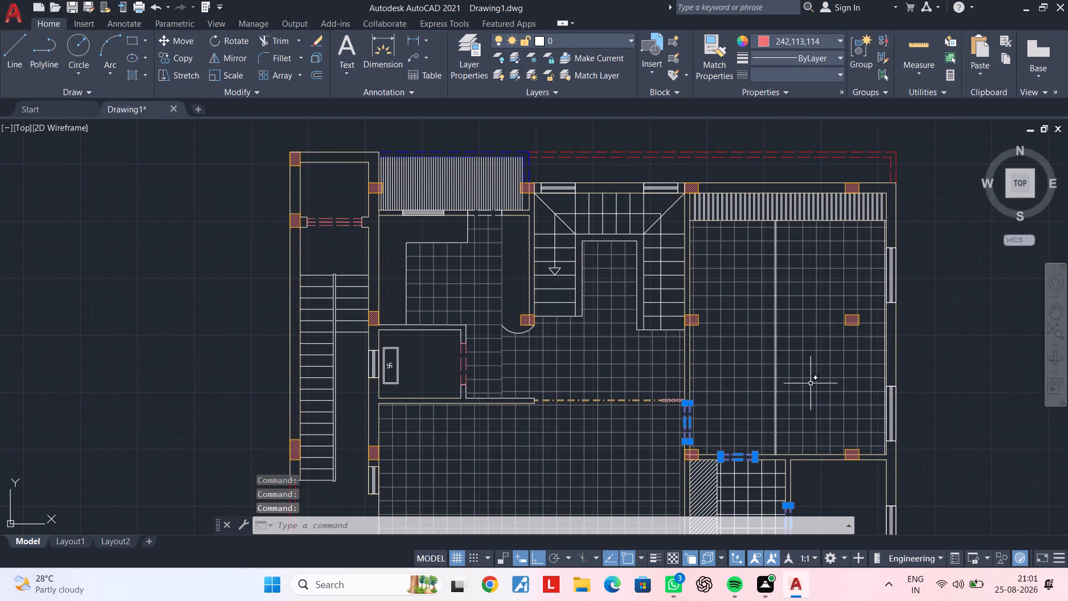
scroll(444, 365, "up", 4)
left_click(449, 367)
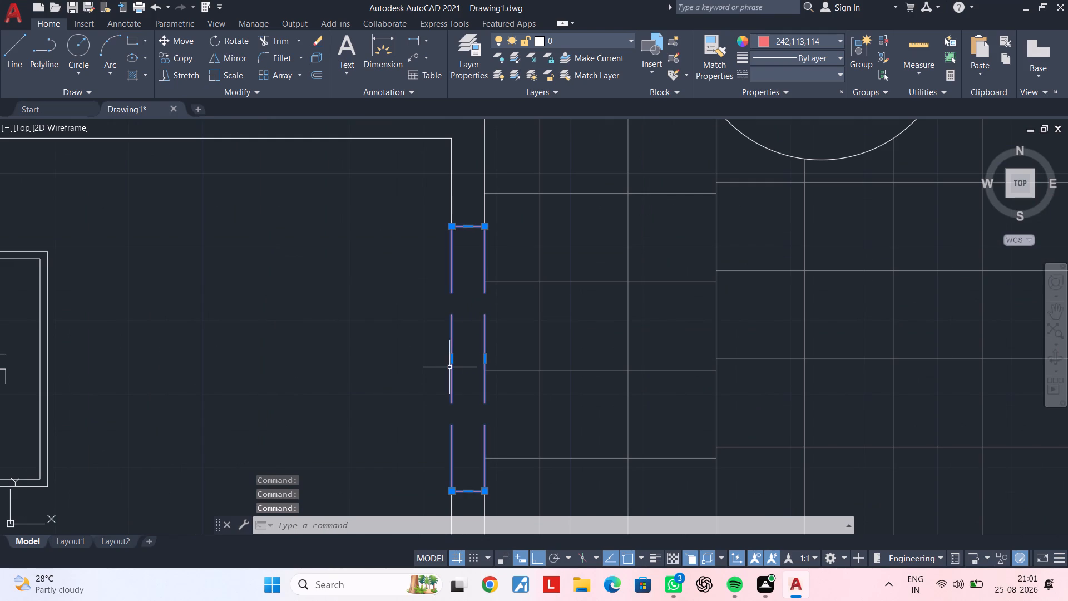
scroll(477, 369, "down", 4)
middle_click_drag(488, 373, 590, 228)
middle_click_drag(615, 401, 607, 326)
scroll(565, 381, "up", 3)
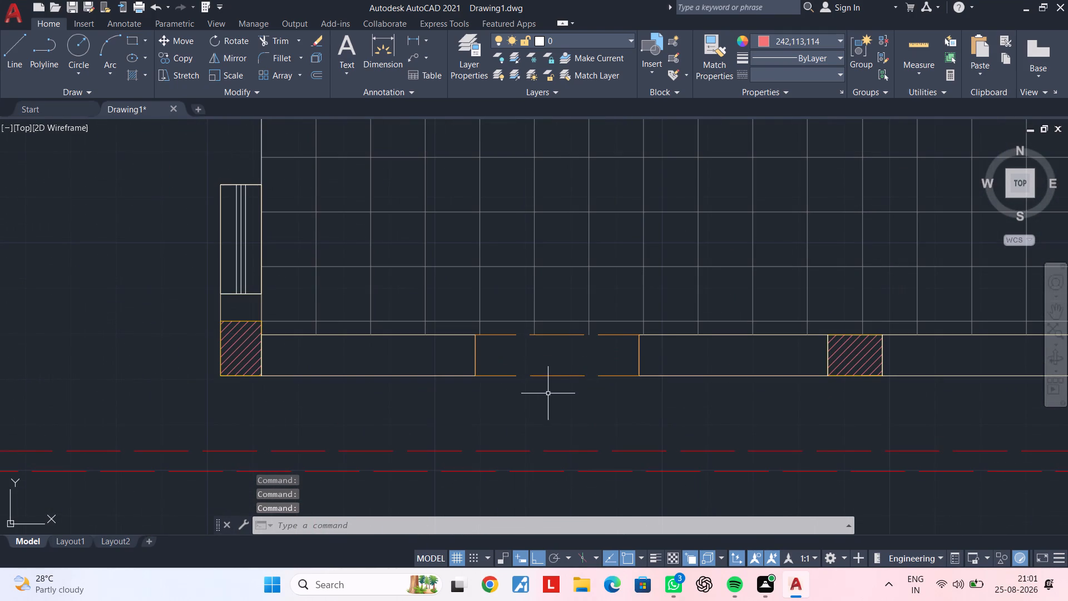
left_click(548, 394)
left_click(548, 333)
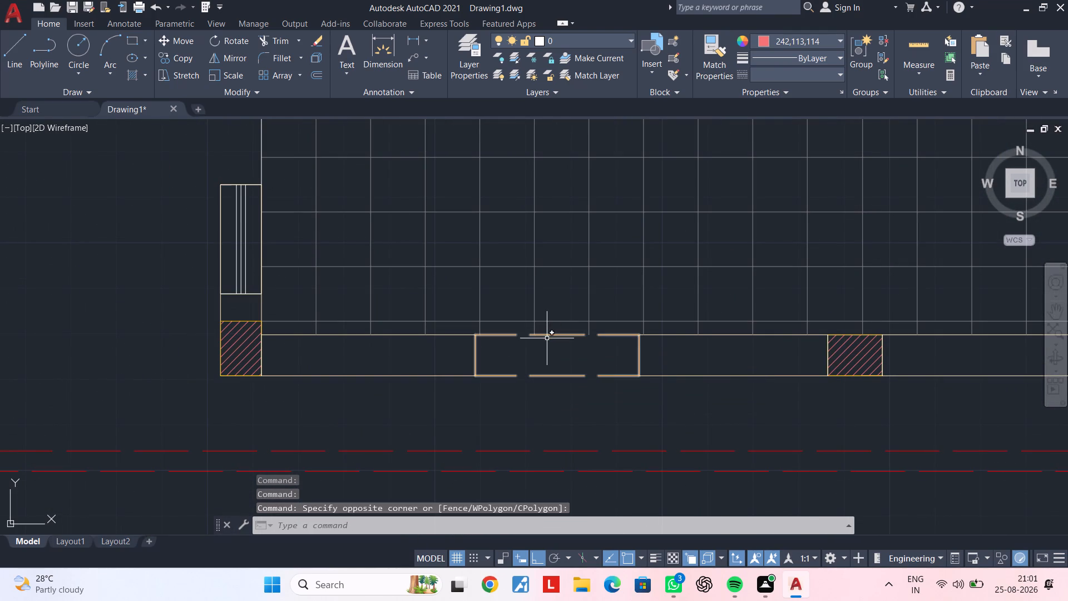
left_click(547, 334)
Add the white dashed door opening in the wall south of the striped area to the selection.
scroll(563, 335, "down", 3)
middle_click_drag(573, 341, 593, 530)
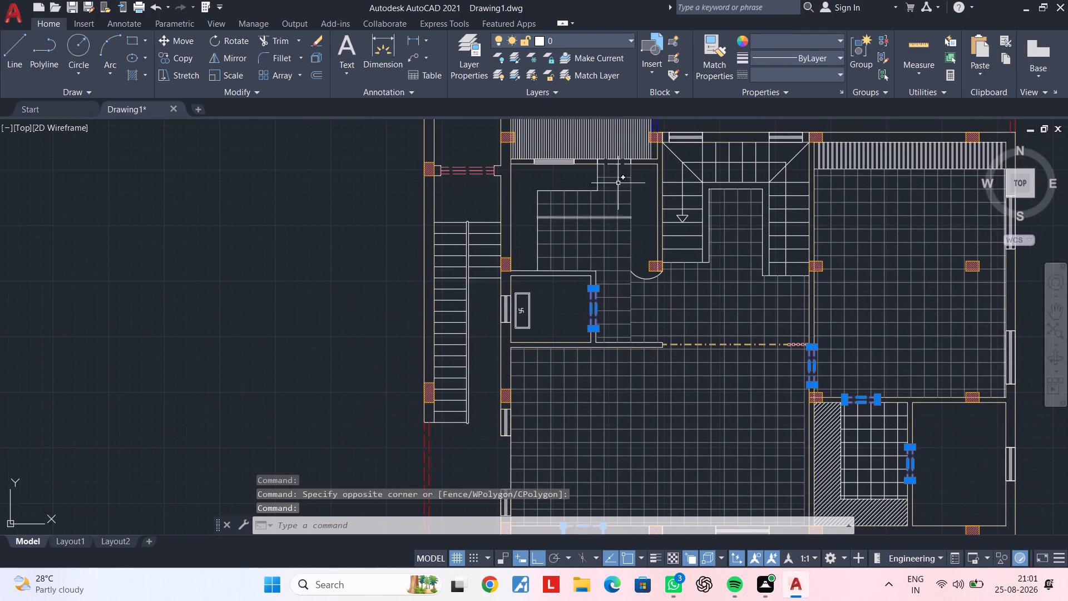
scroll(617, 158, "up", 4)
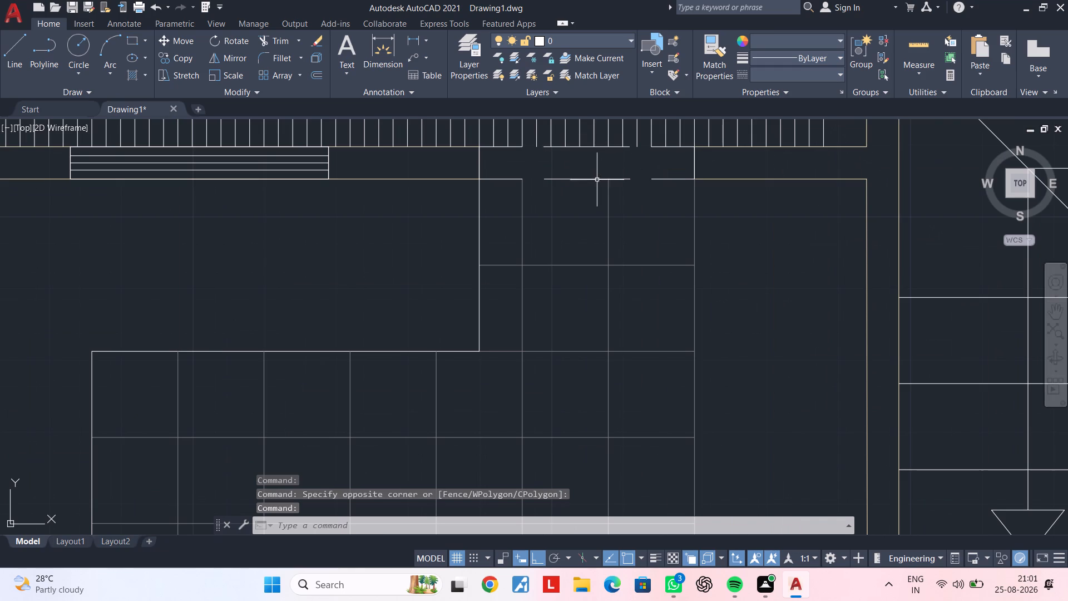
left_click(596, 179)
Set the linetype of the selected door openings to ACAD_ISO02W100.
scroll(599, 245, "down", 3)
middle_click_drag(617, 310, 657, 162)
middle_click_drag(620, 338, 666, 168)
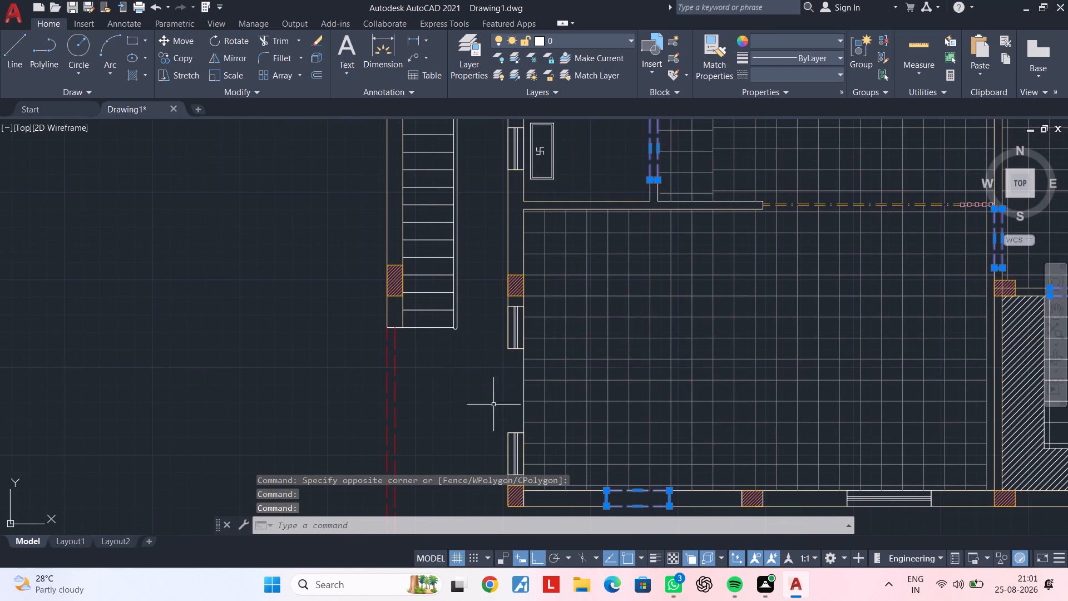
left_click(819, 74)
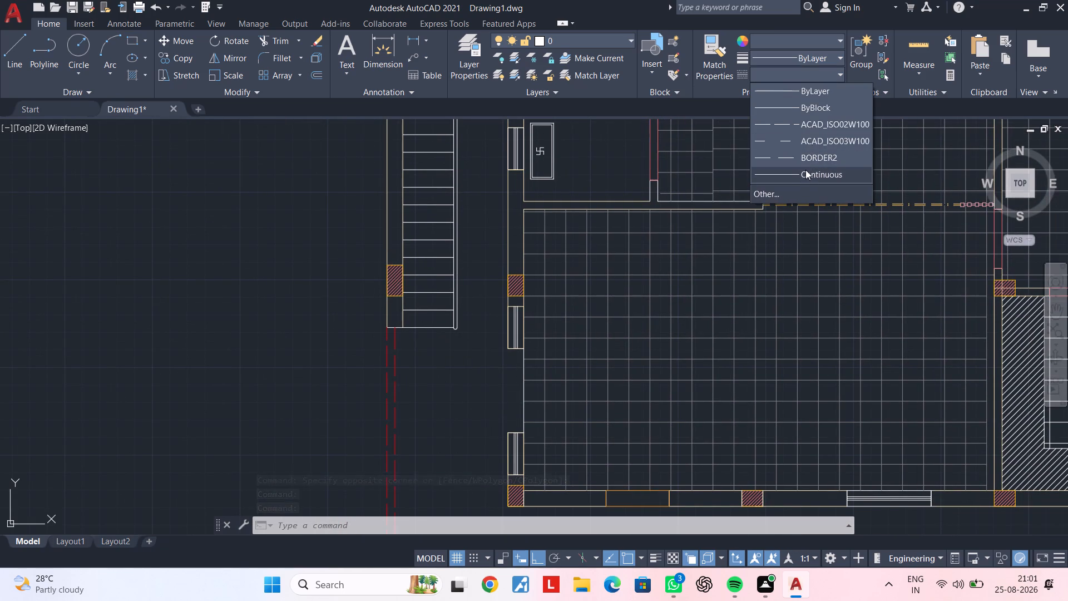
left_click(812, 131)
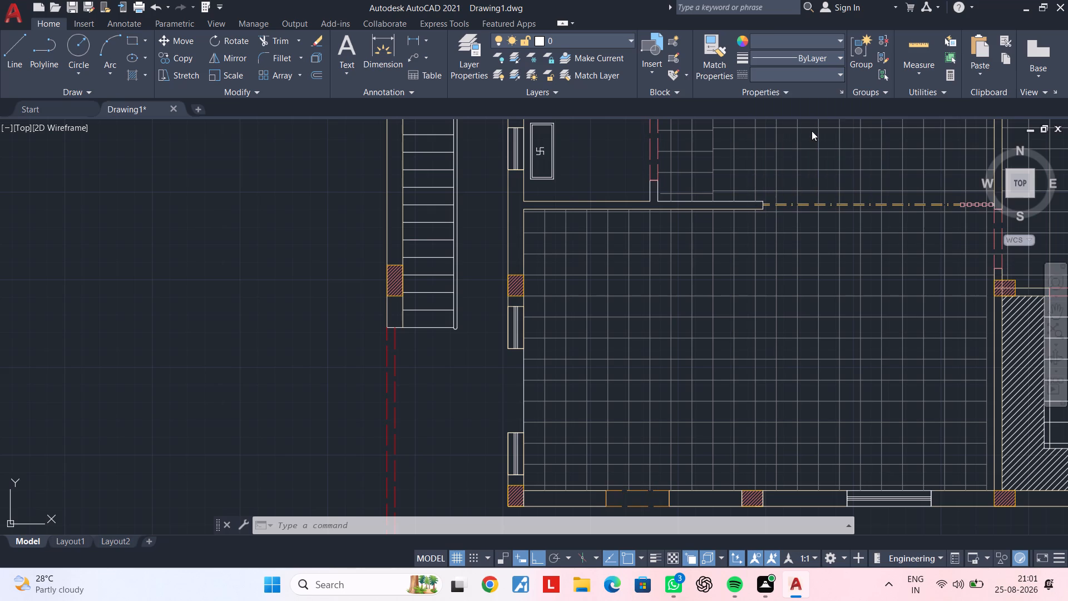
Review the whole floor plan, checking the door openings, the walls and the northwest stair block.
key("Escape")
key("Escape")
scroll(829, 182, "down", 2)
middle_click_drag(828, 211, 691, 264)
key("Escape")
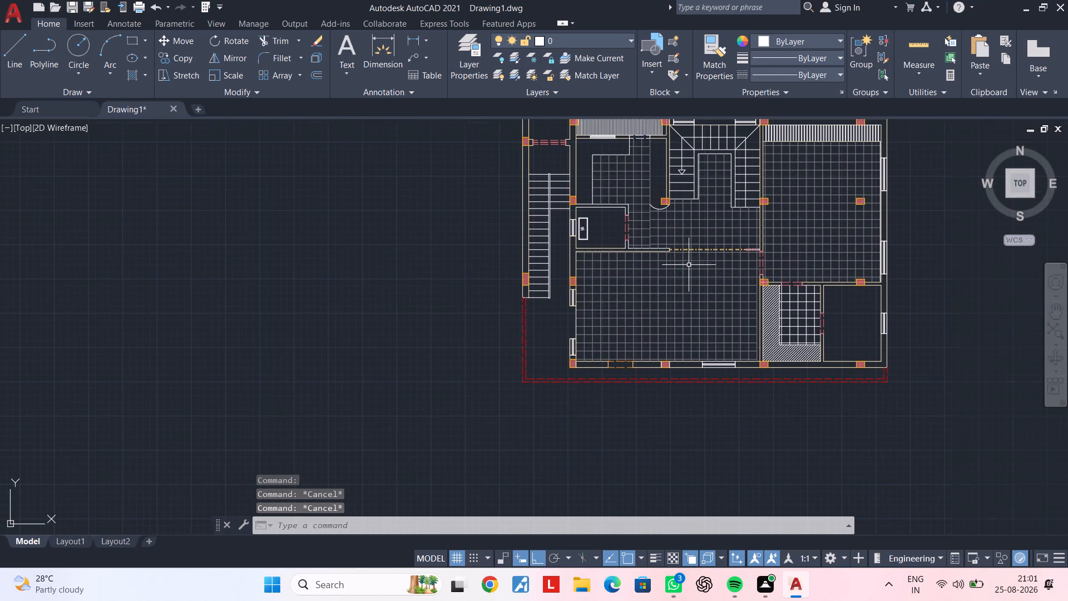
key("Escape")
middle_click_drag(641, 277, 659, 230)
key("Escape")
key("Escape")
middle_click_drag(782, 277, 595, 353)
middle_click_drag(648, 298, 637, 366)
middle_click_drag(571, 320, 680, 304)
scroll(622, 294, "up", 2)
scroll(624, 289, "down", 2)
middle_click_drag(625, 289, 608, 322)
key("Escape")
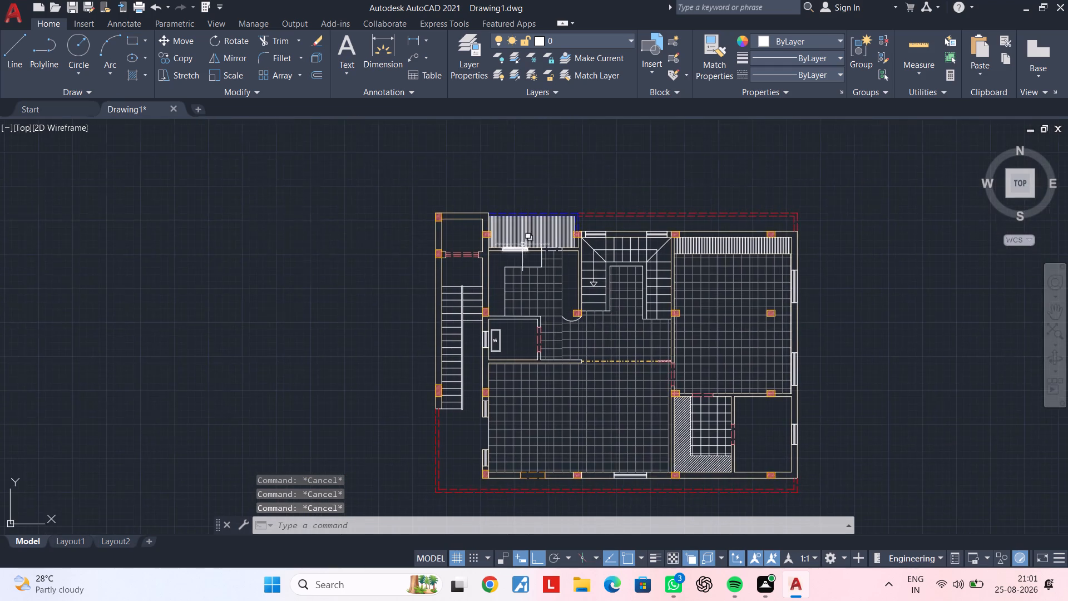
scroll(522, 243, "up", 5)
scroll(533, 260, "down", 3)
middle_click_drag(505, 278, 604, 279)
key("Escape")
middle_click_drag(507, 278, 545, 216)
key("Escape")
key("Escape")
key("Escape")
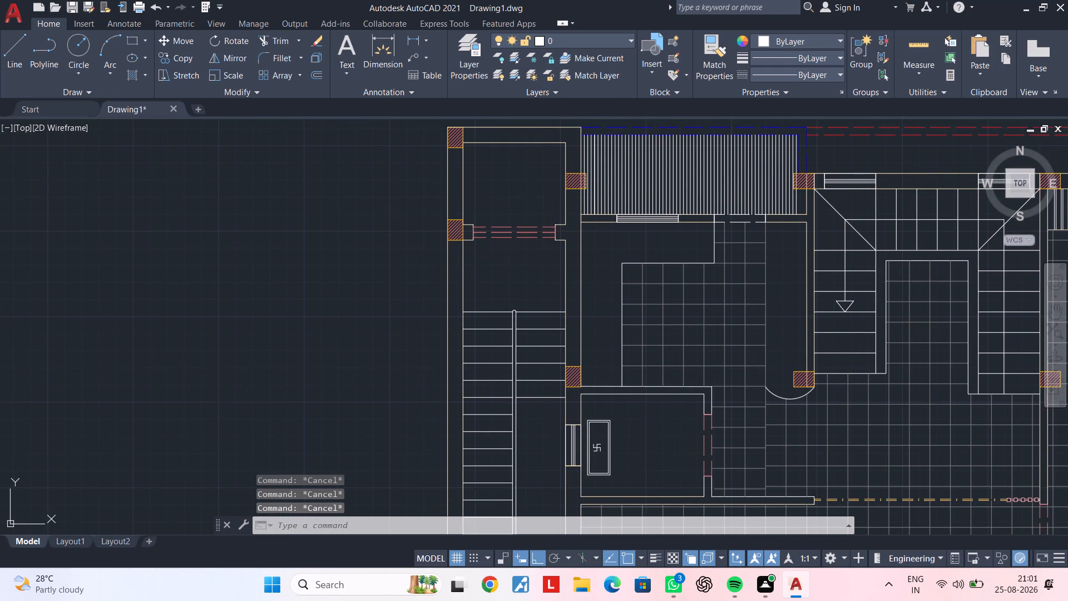
key("Escape")
key("Escape")
key("Escape")
key("Escape")
key("Escape")
key("Escape")
Start a diagonal hatch in colour 229,232,120 and fill the outer west wall sections south and north of the column beside the dashed opening.
middle_click_drag(743, 287, 611, 267)
key("Escape")
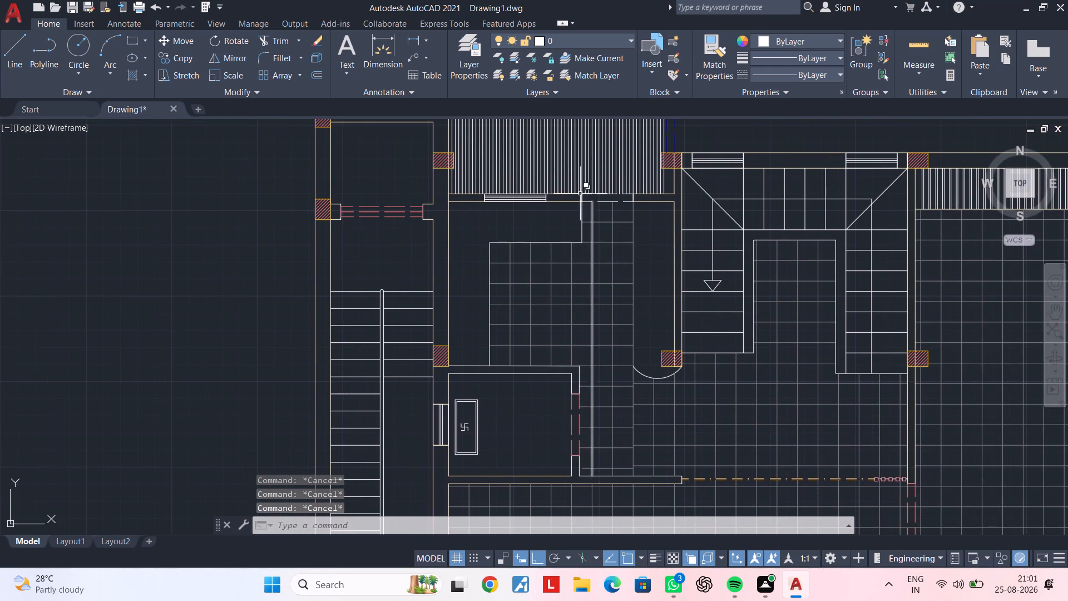
middle_click_drag(542, 262, 504, 259)
type("h")
key("space")
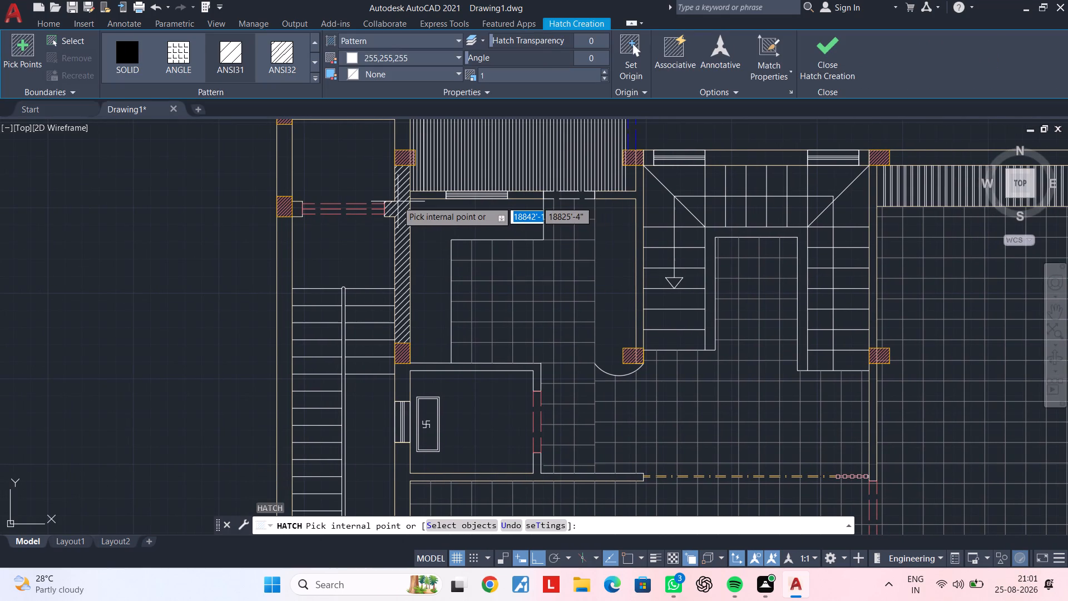
left_click(355, 58)
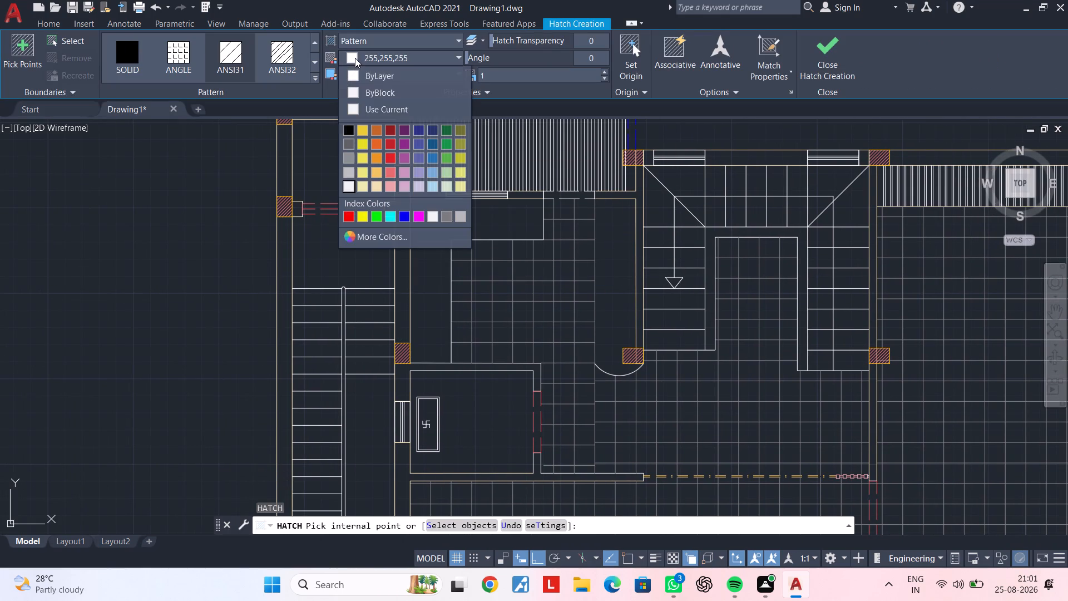
left_click(458, 172)
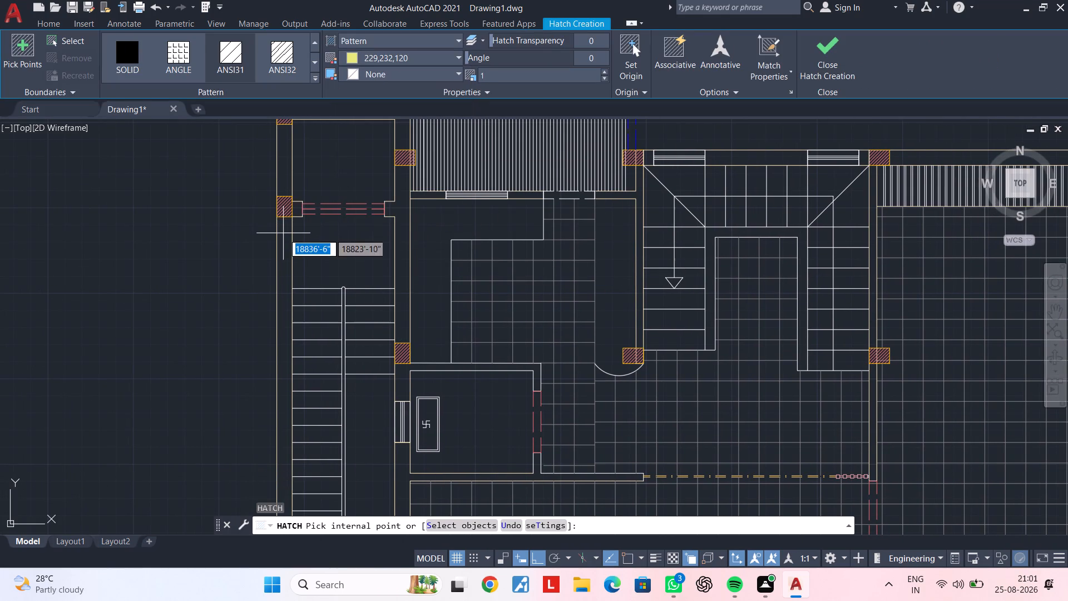
middle_click_drag(283, 244, 506, 101)
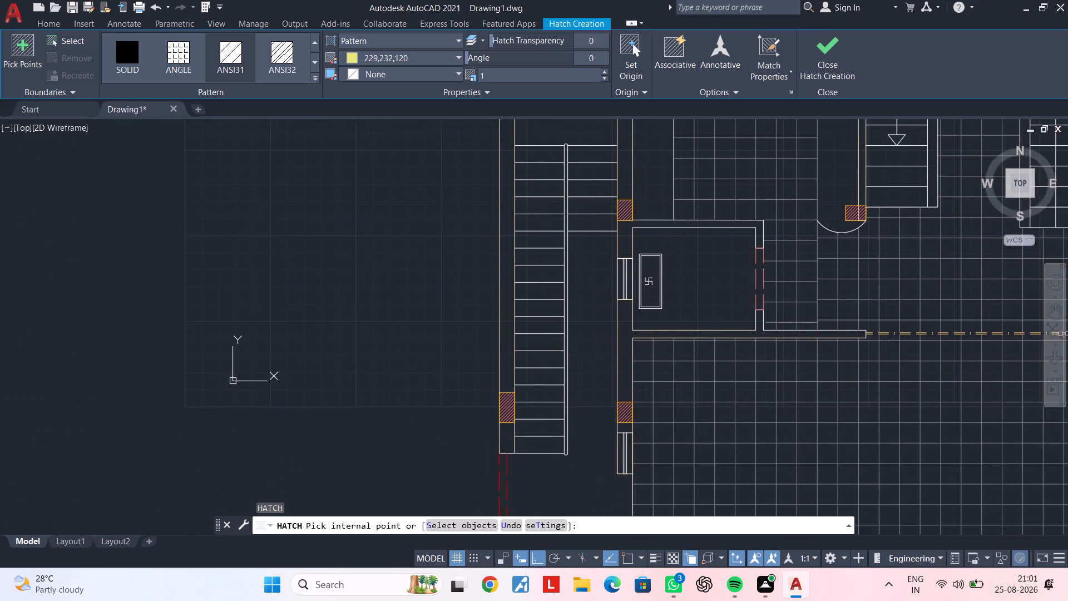
middle_click_drag(506, 101, 473, 253)
scroll(471, 254, "up", 1)
left_click(475, 252)
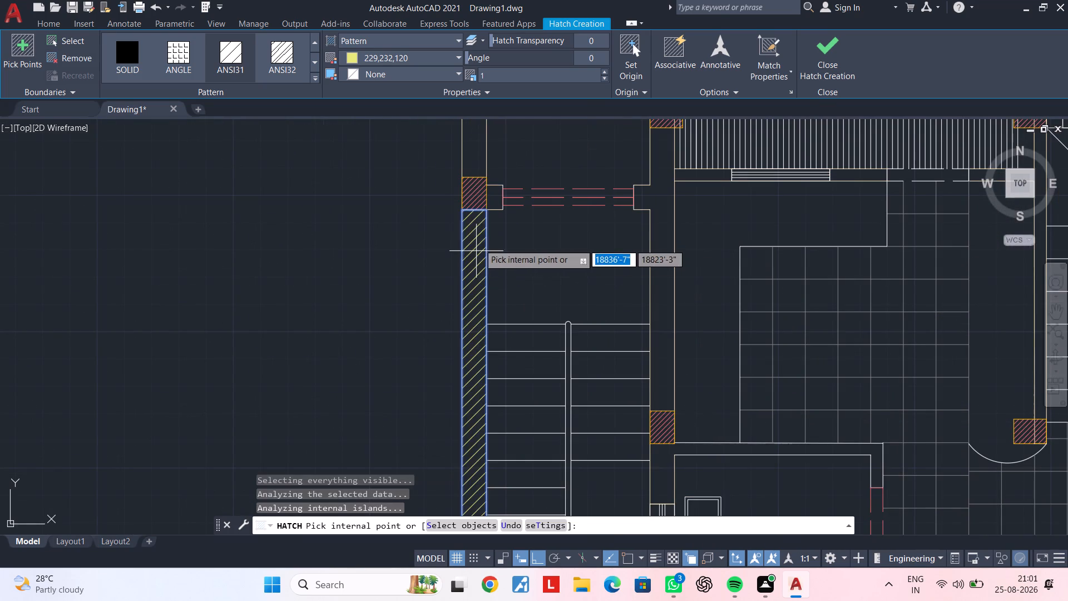
middle_click_drag(483, 223, 453, 376)
scroll(453, 376, "up", 1)
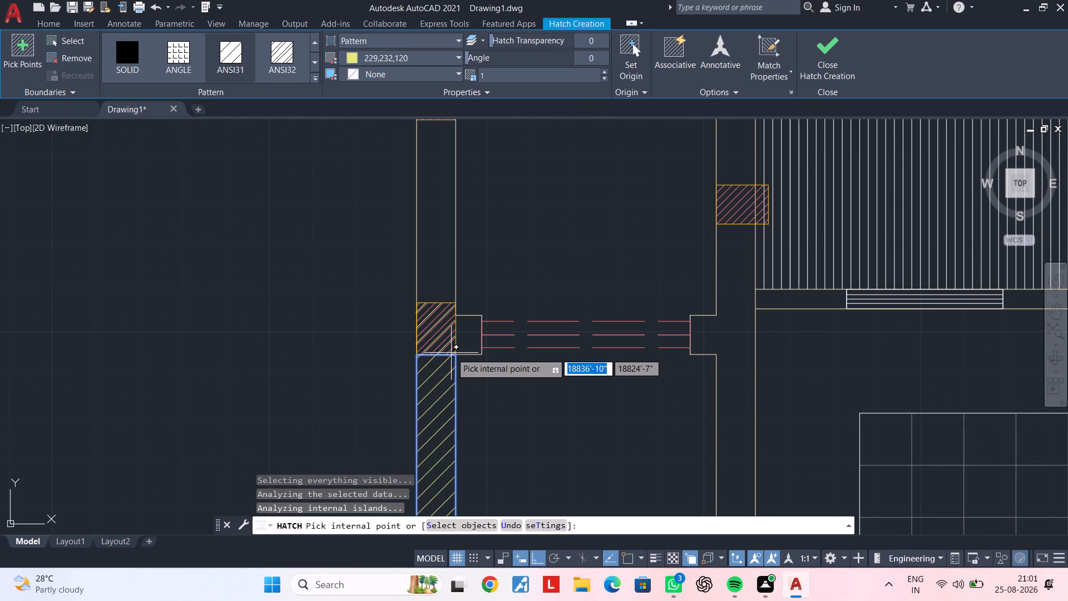
left_click(432, 252)
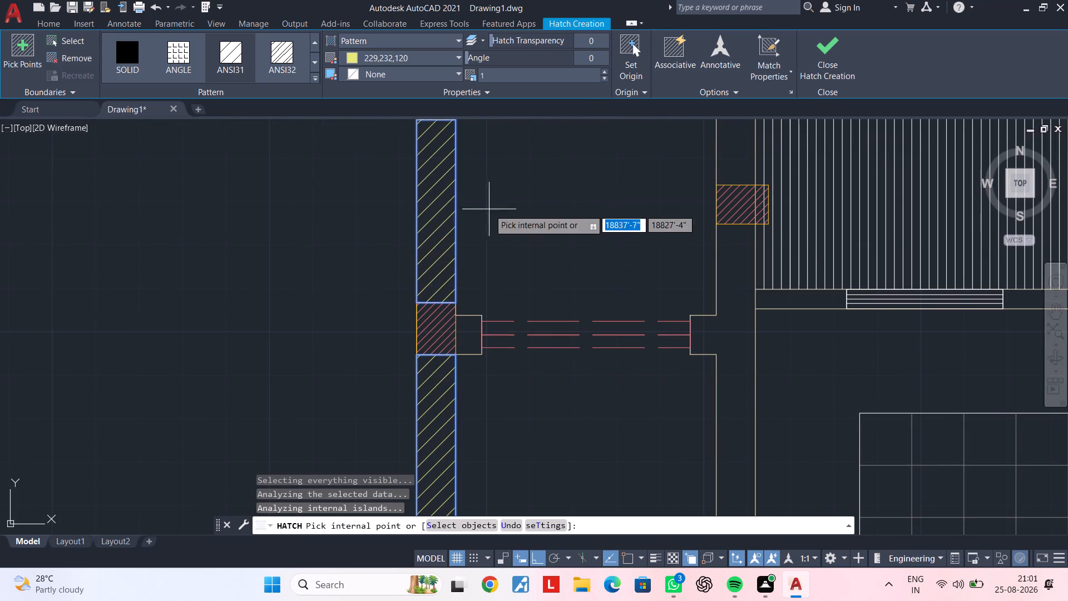
Add the northwest stair block's north wall and its east wall south of the column to the hatch.
scroll(489, 209, "down", 1)
middle_click_drag(481, 231, 398, 362)
left_click(414, 265)
middle_click_drag(494, 269, 488, 211)
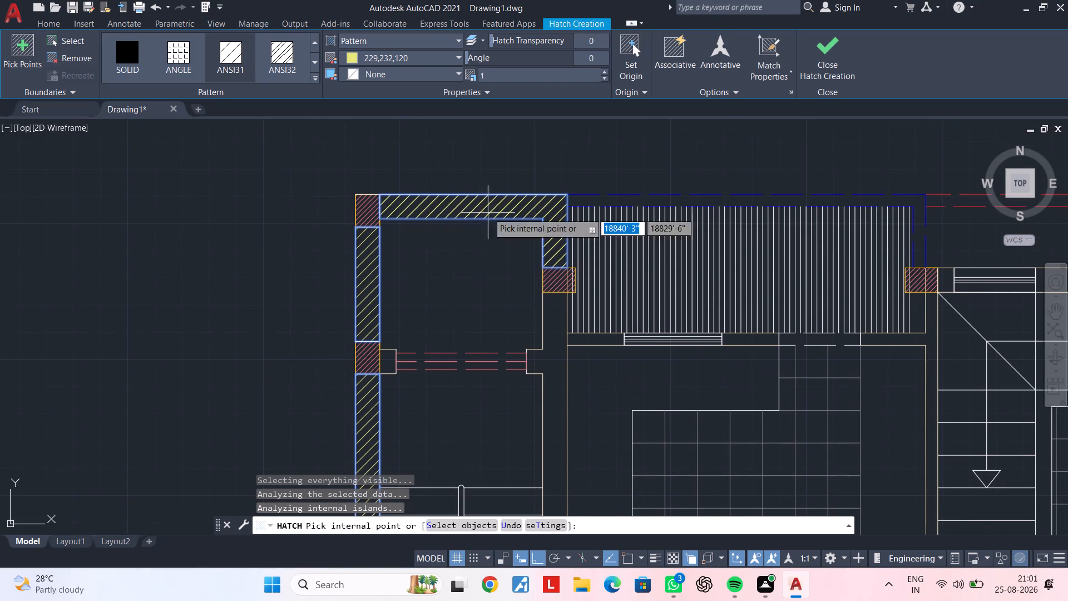
left_click(552, 347)
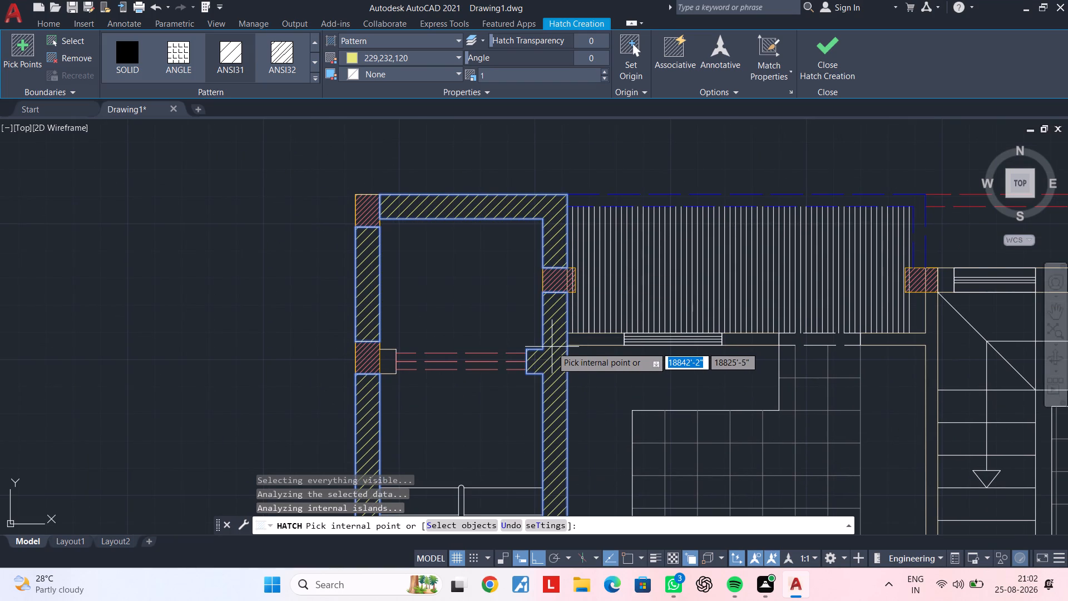
Add the wall piece west of the window below the striped area and the stub at the west end of the red dashed opening to the hatch.
middle_click_drag(548, 343, 556, 184)
middle_click_drag(590, 227, 510, 378)
scroll(518, 355, "up", 1)
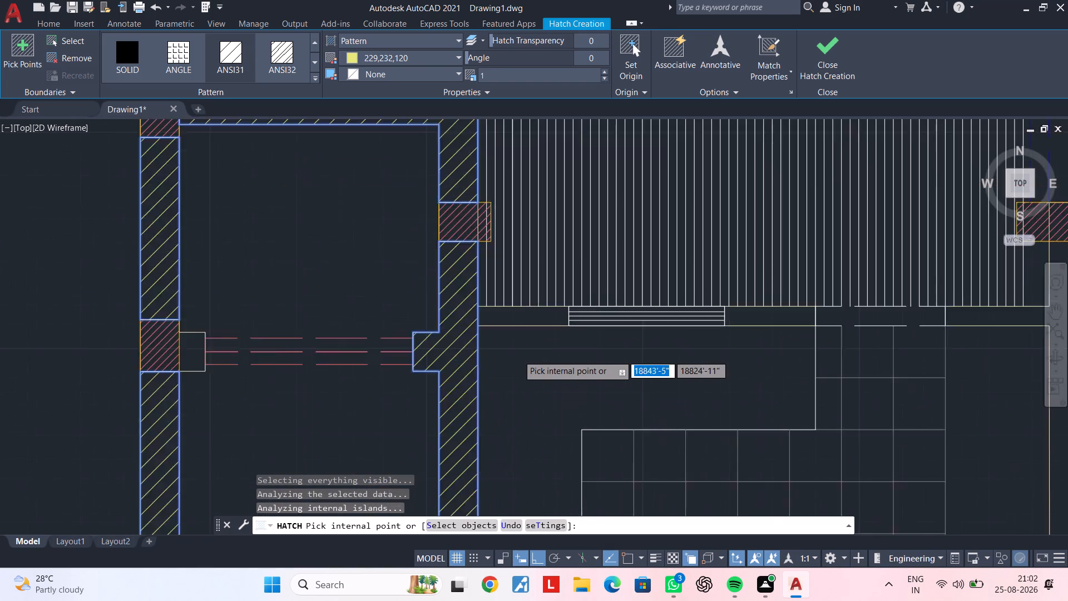
scroll(518, 355, "up", 1)
left_click(526, 293)
scroll(499, 339, "down", 1)
middle_click_drag(521, 340, 516, 343)
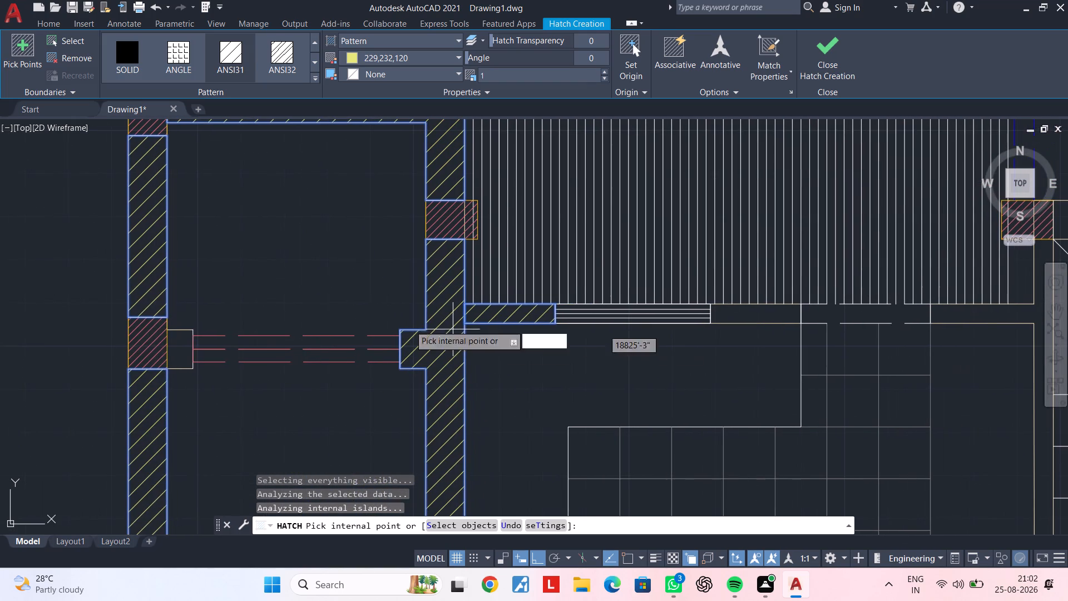
left_click(180, 352)
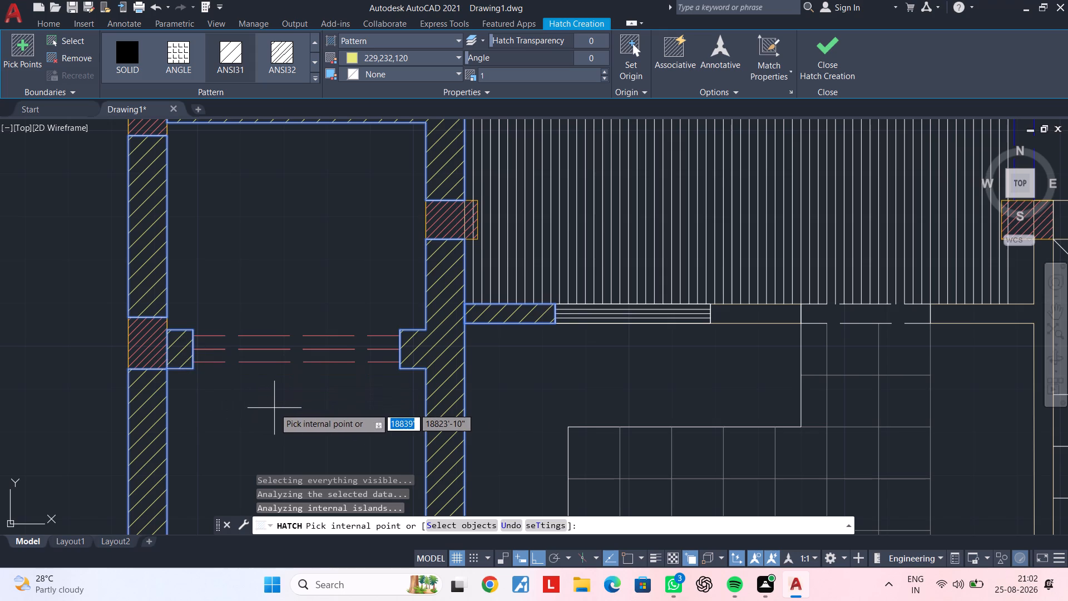
Hatch the wall piece east of the window below the striped area and the L-shaped wall east of the adjoining door opening.
middle_click_drag(259, 408, 145, 408)
middle_click_drag(547, 389, 336, 389)
scroll(432, 329, "up", 1)
left_click(435, 311)
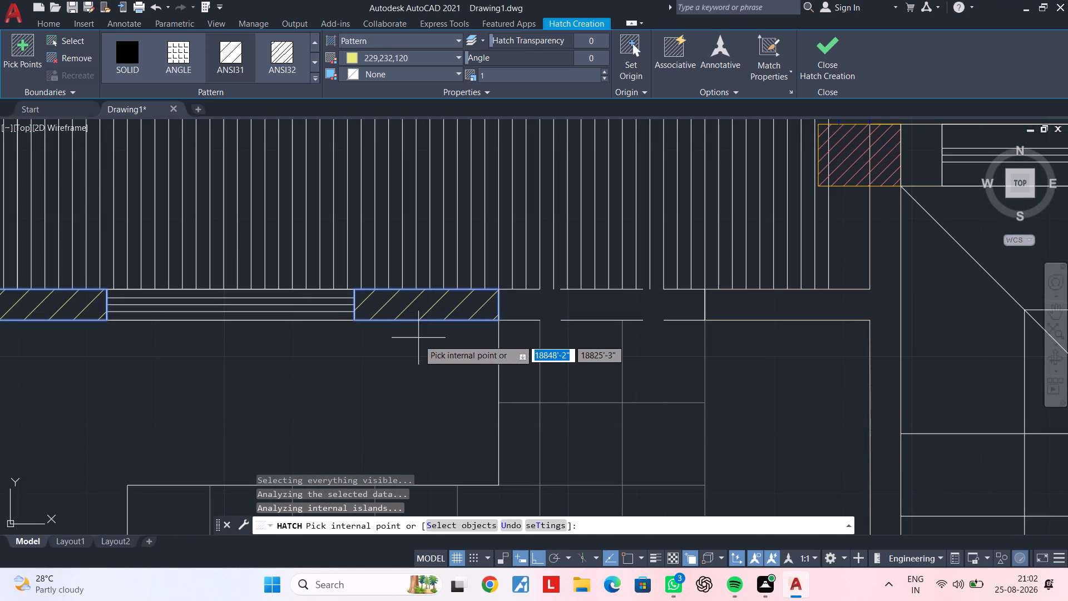
middle_click_drag(424, 350, 288, 384)
left_click(627, 342)
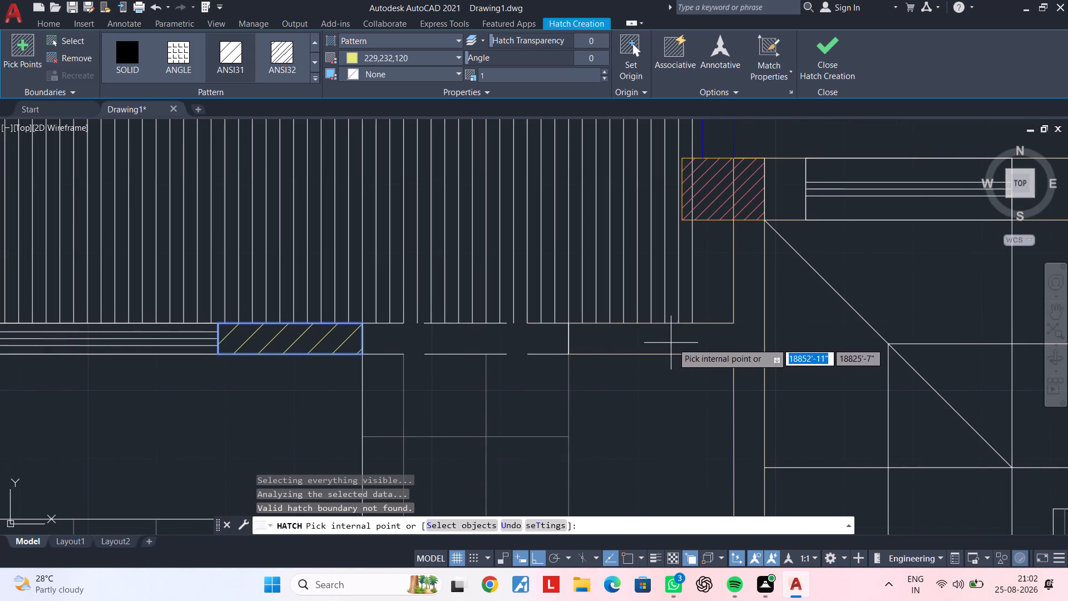
scroll(717, 357, "down", 2)
middle_click_drag(715, 351, 654, 263)
scroll(664, 271, "up", 2)
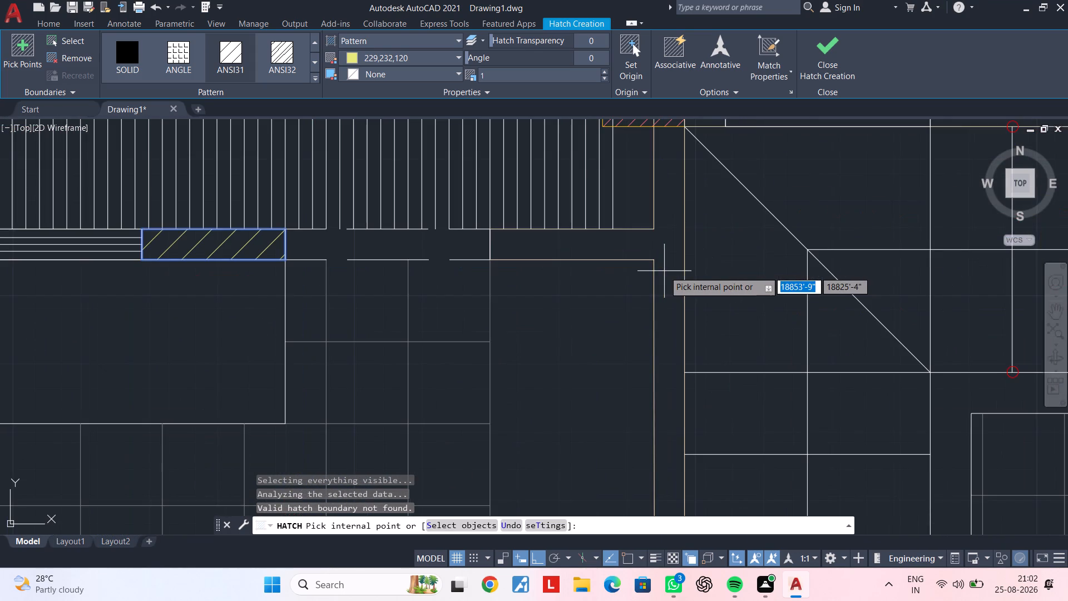
left_click(665, 251)
scroll(664, 254, "down", 2)
middle_click_drag(652, 301, 501, 362)
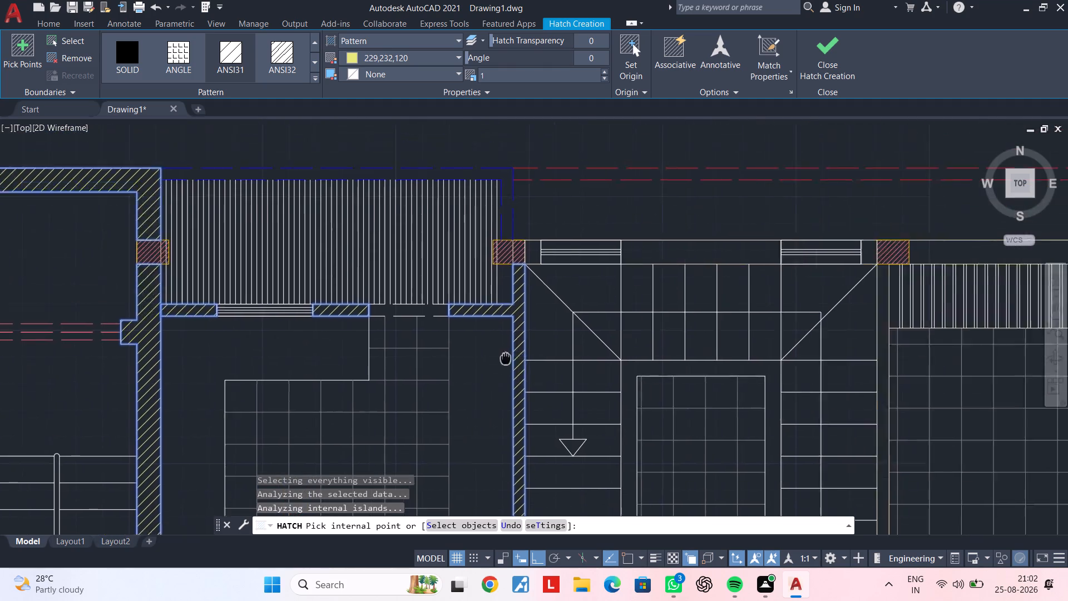
Add the north wall sections beside and between the staircase windows and between the northeast room's two columns to the hatch.
middle_click_drag(501, 362, 462, 398)
scroll(506, 291, "up", 2)
left_click(454, 297)
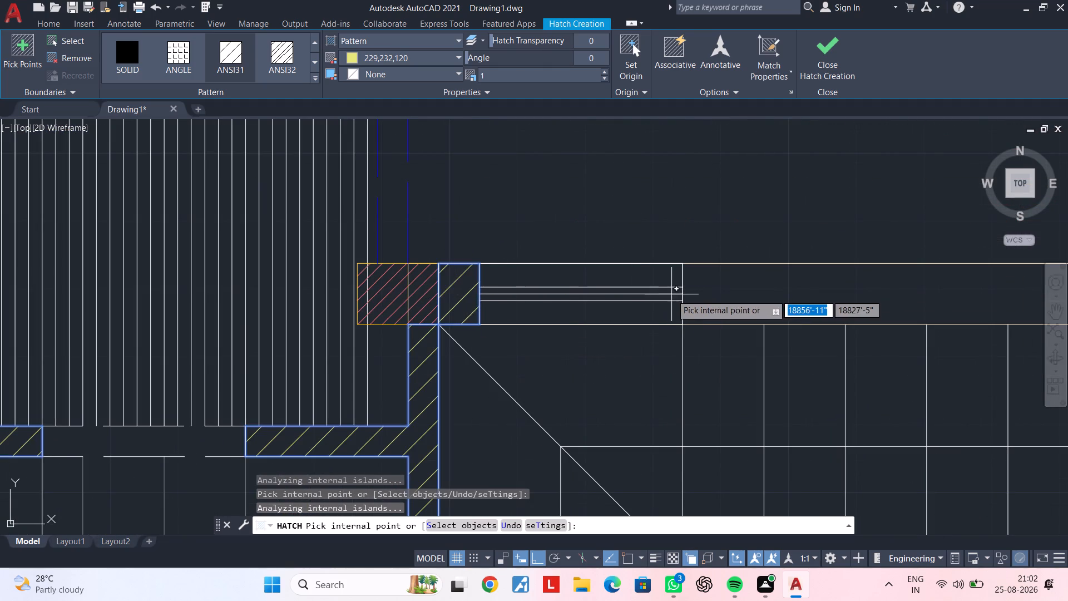
middle_click_drag(665, 296, 391, 304)
left_click(590, 298)
scroll(705, 305, "down", 2)
middle_click_drag(703, 305, 343, 302)
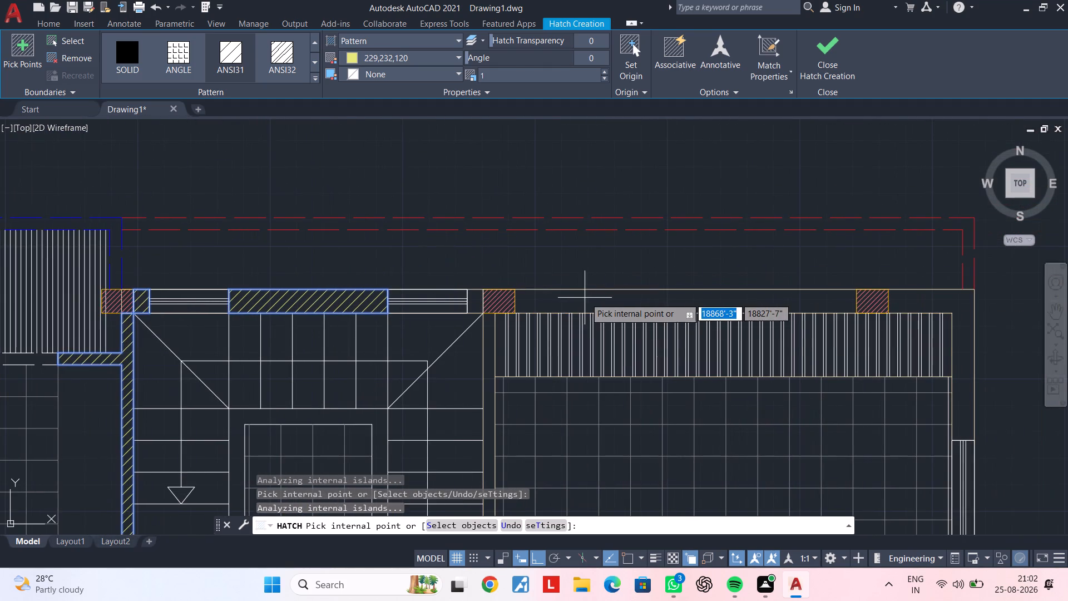
left_click(582, 301)
scroll(489, 303, "up", 3)
left_click(437, 303)
scroll(458, 306, "down", 1)
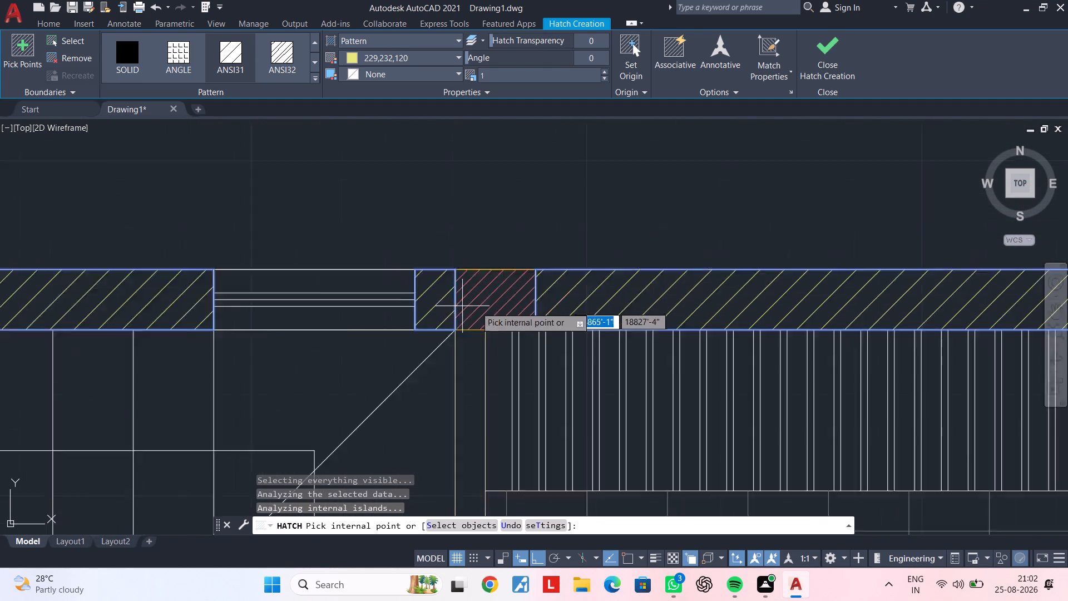
Hatch the northeast corner wall and the east wall sections between the windows, down to the southeast room's window.
scroll(476, 307, "down", 2)
middle_click_drag(660, 307, 348, 294)
scroll(609, 299, "up", 1)
left_click(609, 299)
middle_click_drag(640, 322, 636, 161)
scroll(672, 307, "down", 2)
middle_click_drag(673, 315, 662, 157)
scroll(670, 307, "up", 2)
left_click(650, 306)
scroll(684, 326, "down", 2)
middle_click_drag(685, 321, 696, 79)
scroll(698, 275, "up", 2)
left_click(645, 274)
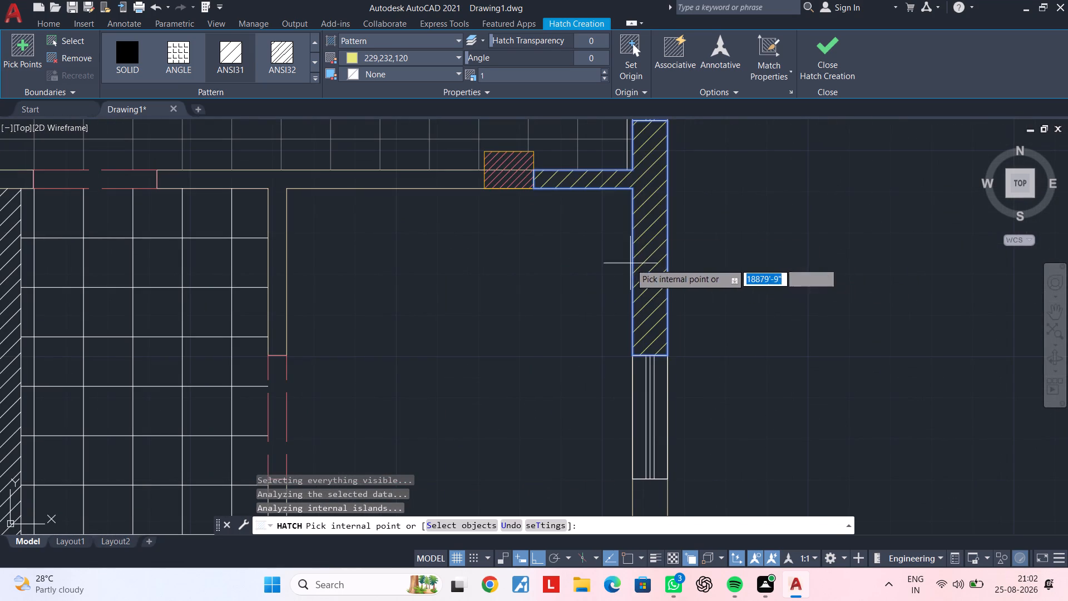
Add the southeast room's north and west walls, the piece west of the north door opening, and the stub north of the column to the hatch.
middle_click_drag(577, 235, 730, 266)
left_click(591, 209)
middle_click_drag(554, 268, 839, 318)
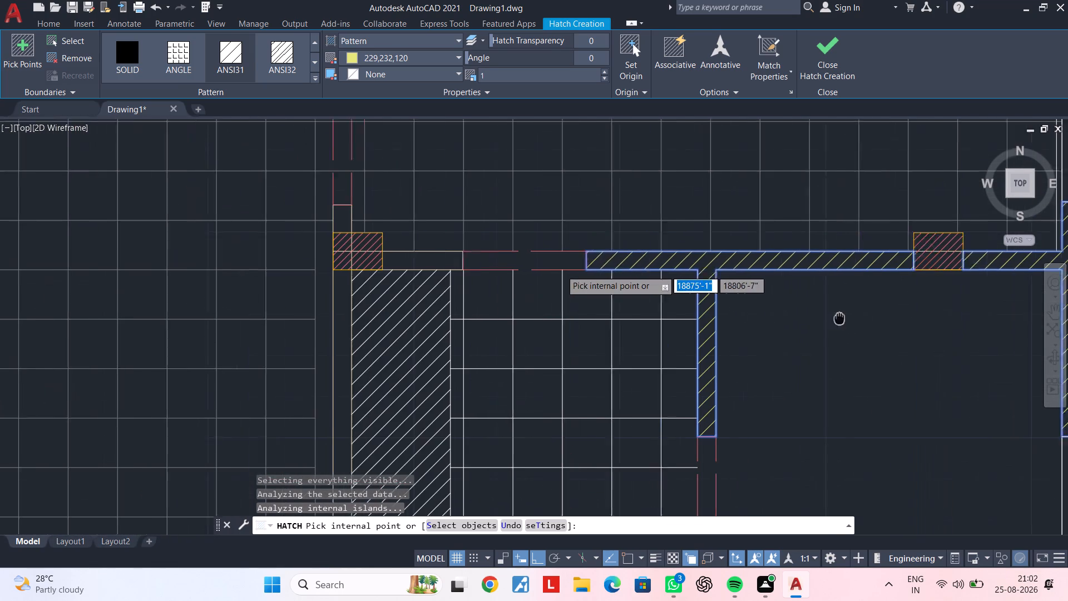
middle_click_drag(839, 318, 863, 318)
left_click(464, 263)
scroll(377, 220, "up", 3)
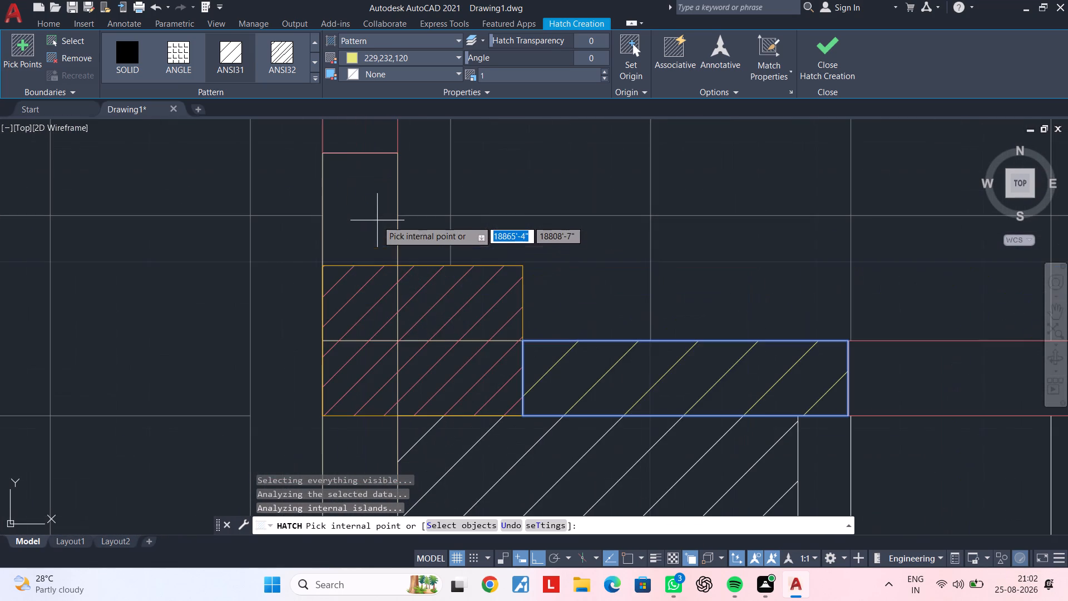
left_click(379, 227)
Hatch the narrow wall running south from the column along the west side of the diagonally hatched strip.
scroll(413, 261, "down", 2)
middle_click_drag(414, 262, 445, 176)
left_click(428, 272)
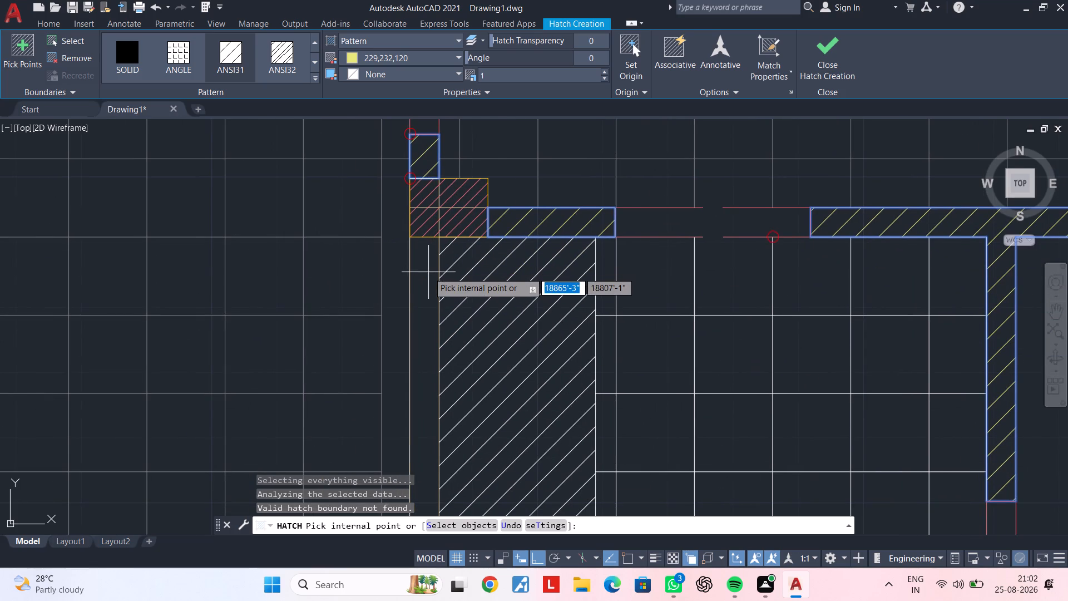
scroll(430, 276, "down", 2)
middle_click_drag(432, 298, 447, 194)
scroll(446, 235, "up", 1)
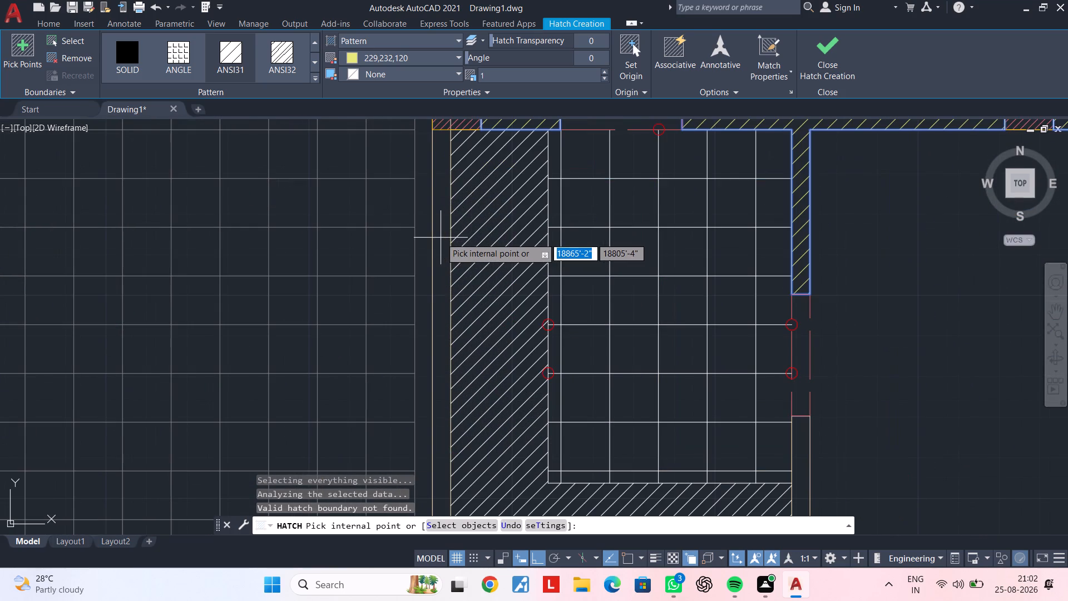
left_click(441, 238)
Add the south wall below the diagonally hatched strip and the southeast corner wall beyond the column to the hatch.
scroll(460, 249, "down", 2)
middle_click_drag(484, 255, 479, 170)
scroll(512, 297, "up", 2)
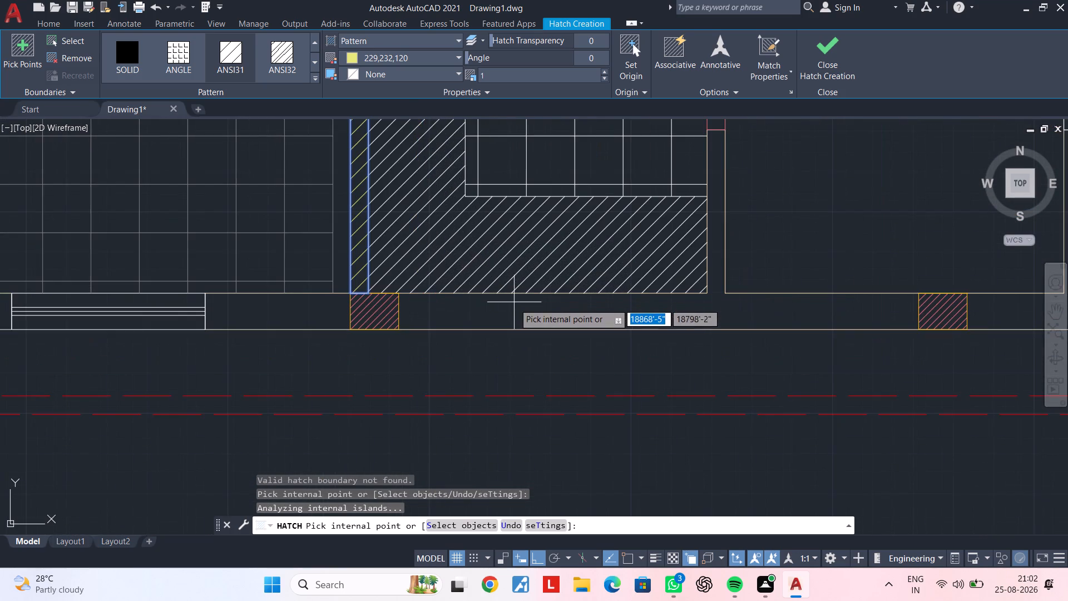
left_click(514, 309)
scroll(614, 312, "down", 2)
middle_click_drag(623, 312, 397, 293)
scroll(547, 297, "up", 2)
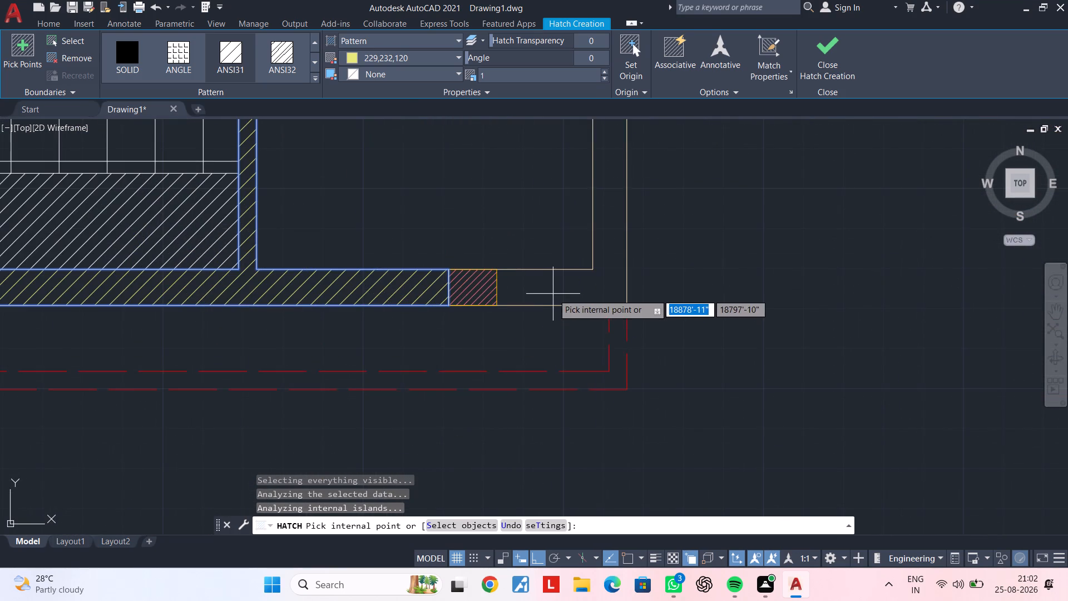
left_click(553, 293)
Hatch the south wall sections on both sides of the large gridded room's window, up to the adjacent columns.
scroll(546, 297, "down", 2)
middle_click_drag(497, 303, 829, 302)
scroll(574, 302, "up", 2)
left_click(612, 282)
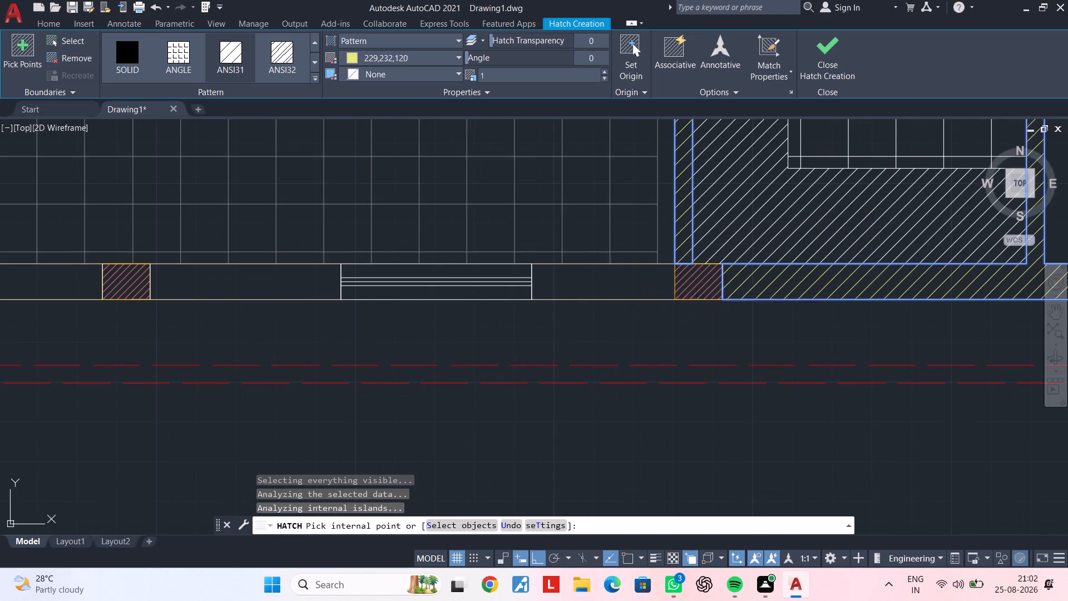
scroll(534, 303, "down", 2)
middle_click_drag(577, 302, 792, 299)
scroll(632, 300, "up", 3)
left_click(633, 288)
scroll(526, 304, "down", 1)
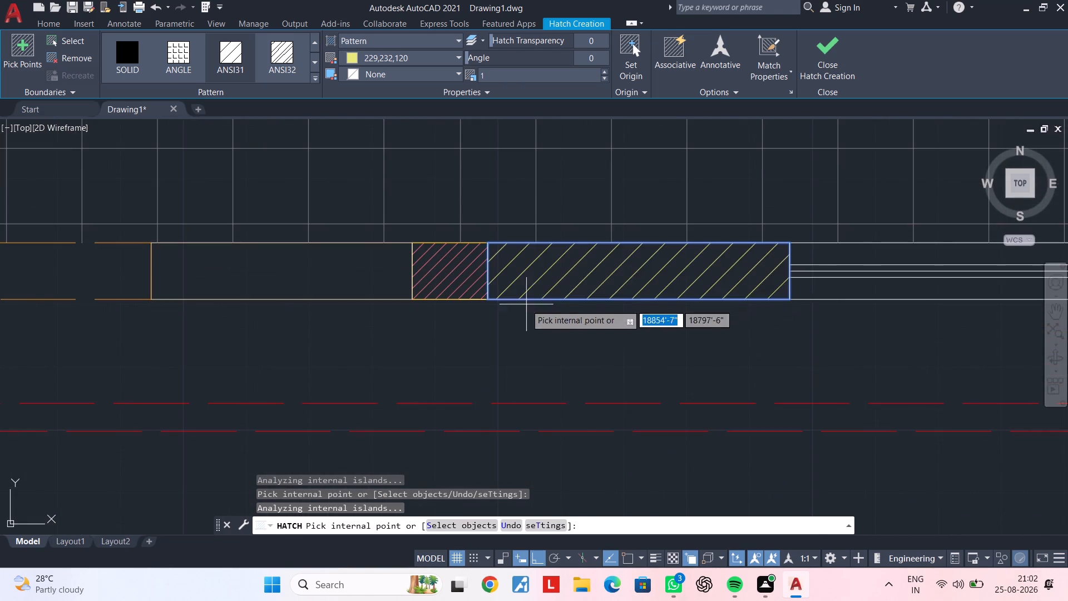
Add the south wall sections on both sides of the orange dashed door opening to the hatch.
scroll(526, 304, "down", 1)
middle_click_drag(557, 308, 843, 318)
left_click(696, 302)
middle_click_drag(699, 304, 452, 304)
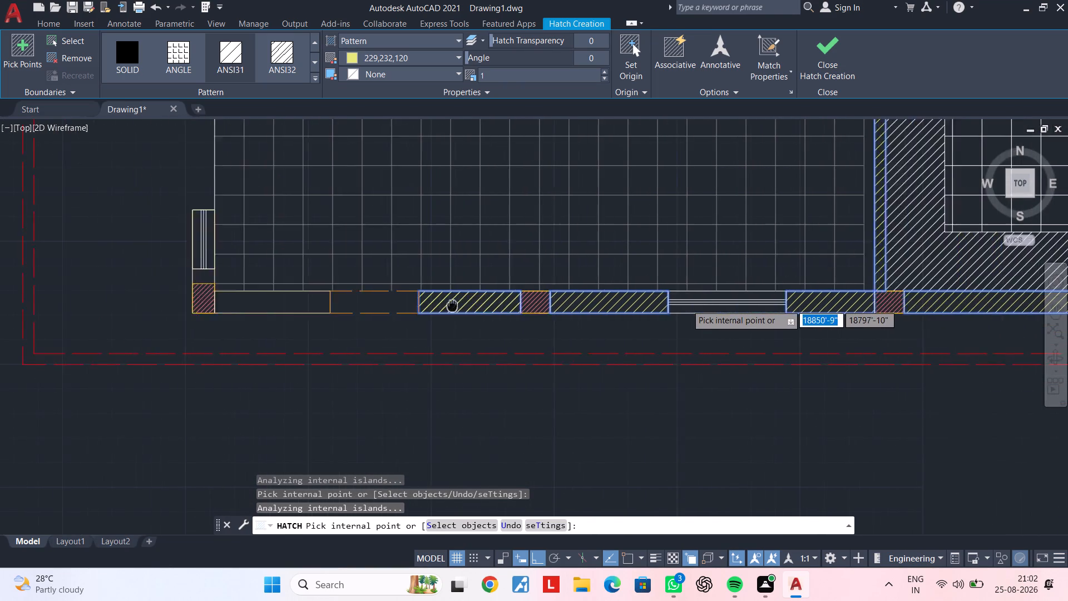
middle_click_drag(452, 304, 699, 319)
scroll(581, 319, "up", 2)
left_click(466, 313)
scroll(439, 313, "down", 2)
middle_click_drag(464, 314, 767, 342)
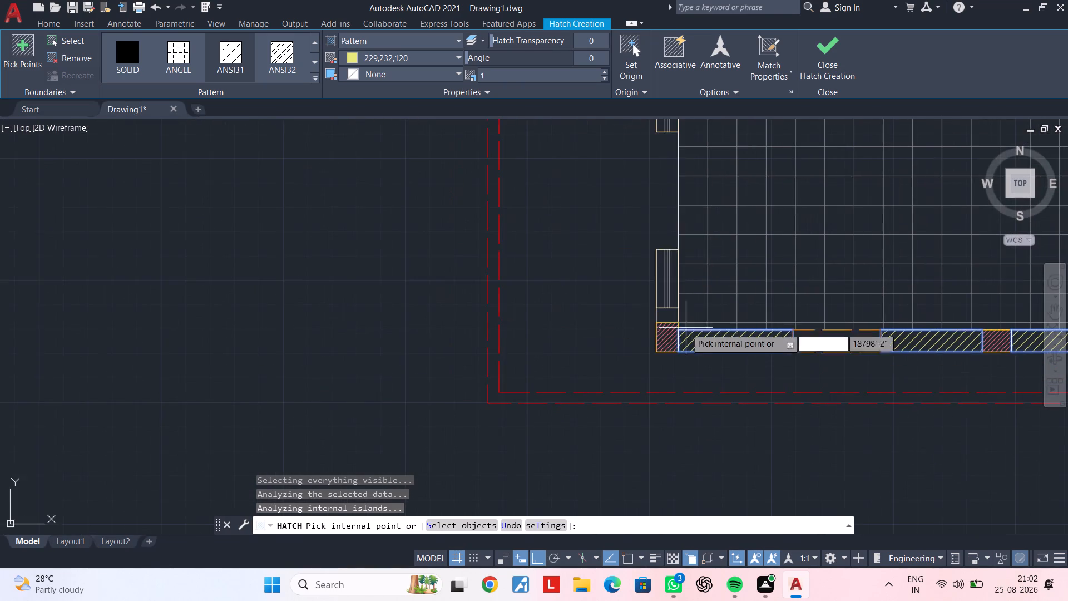
Add the short west wall sections between the large gridded room's two windows and their adjacent columns to the hatch.
scroll(647, 315, "up", 2)
left_click(705, 313)
scroll(688, 277, "down", 3)
middle_click_drag(651, 206, 600, 359)
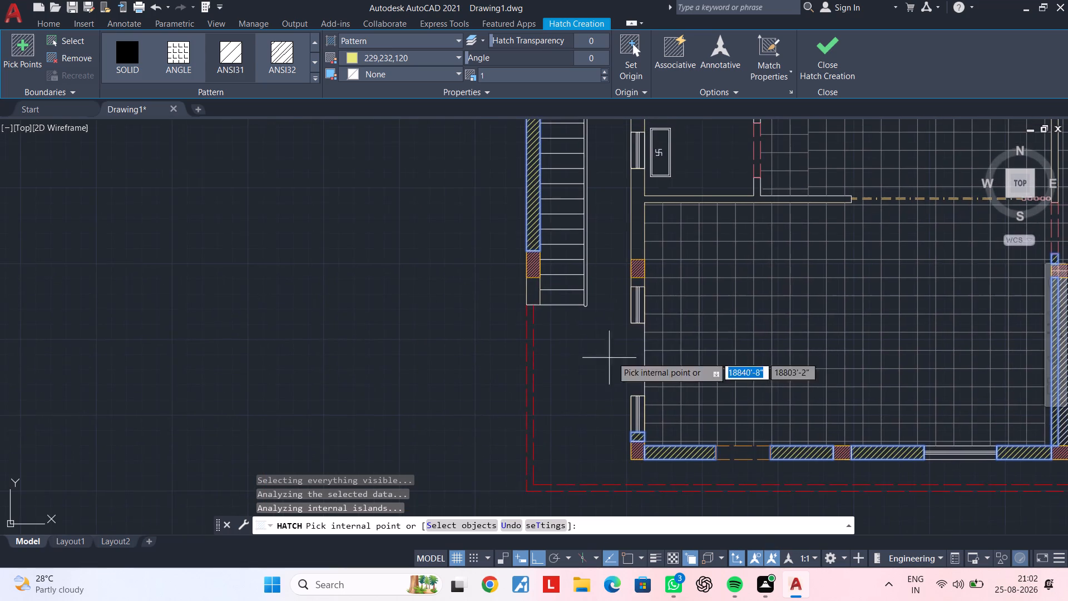
scroll(637, 287, "up", 3)
left_click(619, 262)
scroll(626, 295, "down", 2)
middle_click_drag(628, 307, 626, 196)
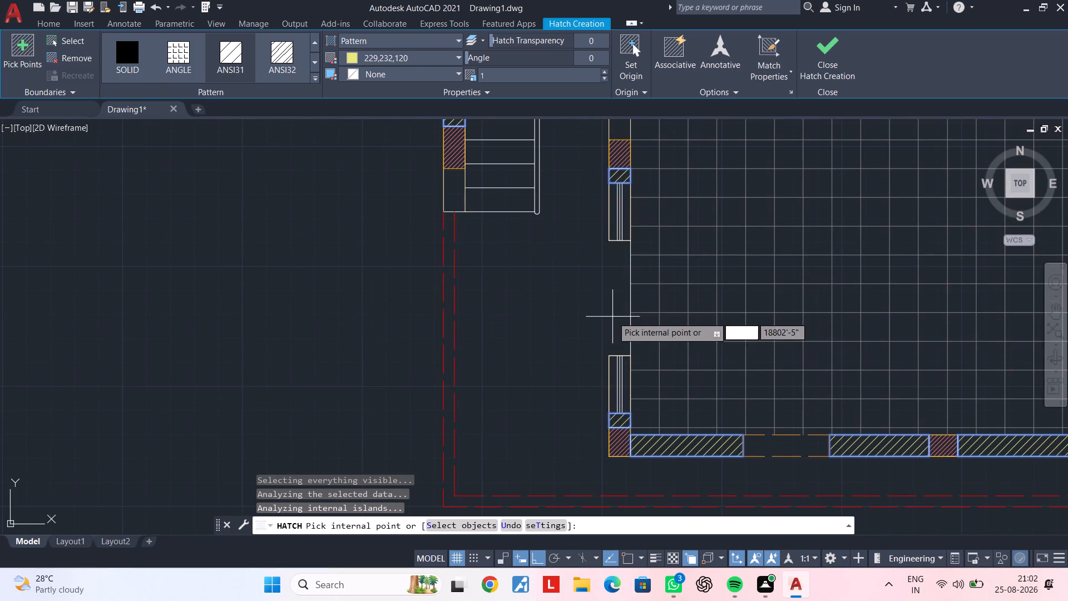
Hatch the west wall sections beside the small room with the swastika symbol, together with its south and north walls.
middle_click_drag(601, 293, 584, 465)
left_click(602, 248)
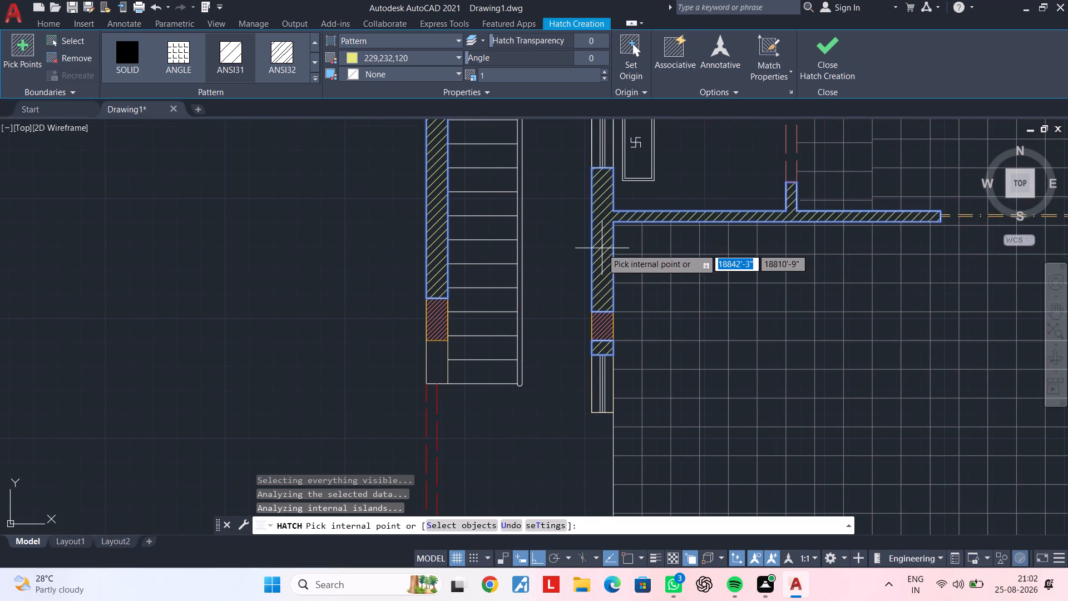
middle_click_drag(610, 239, 563, 444)
scroll(738, 270, "up", 1)
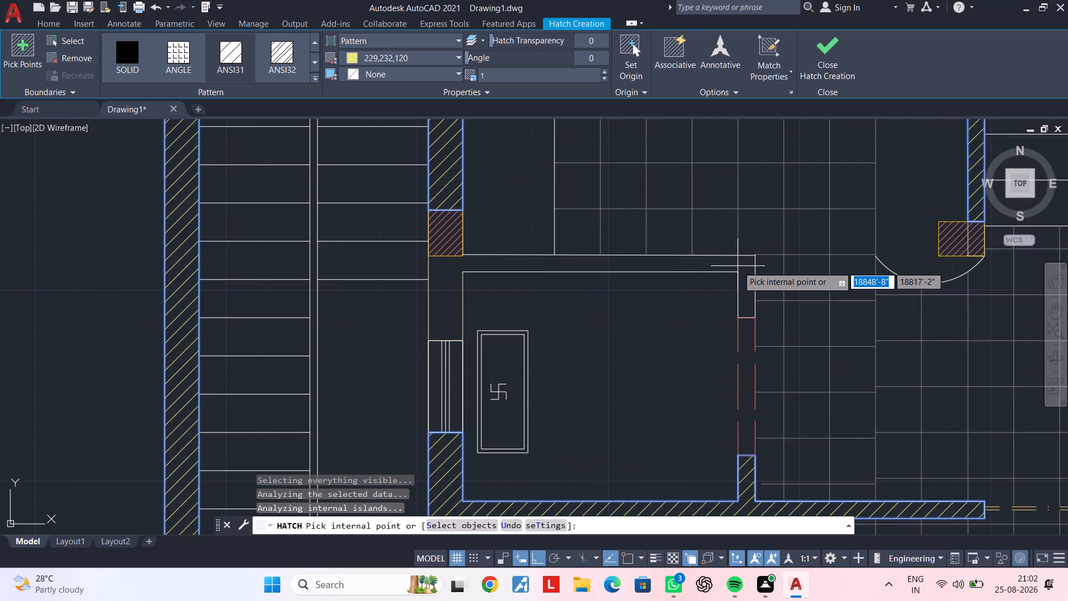
left_click(738, 266)
scroll(734, 268, "down", 2)
middle_click_drag(642, 305, 664, 208)
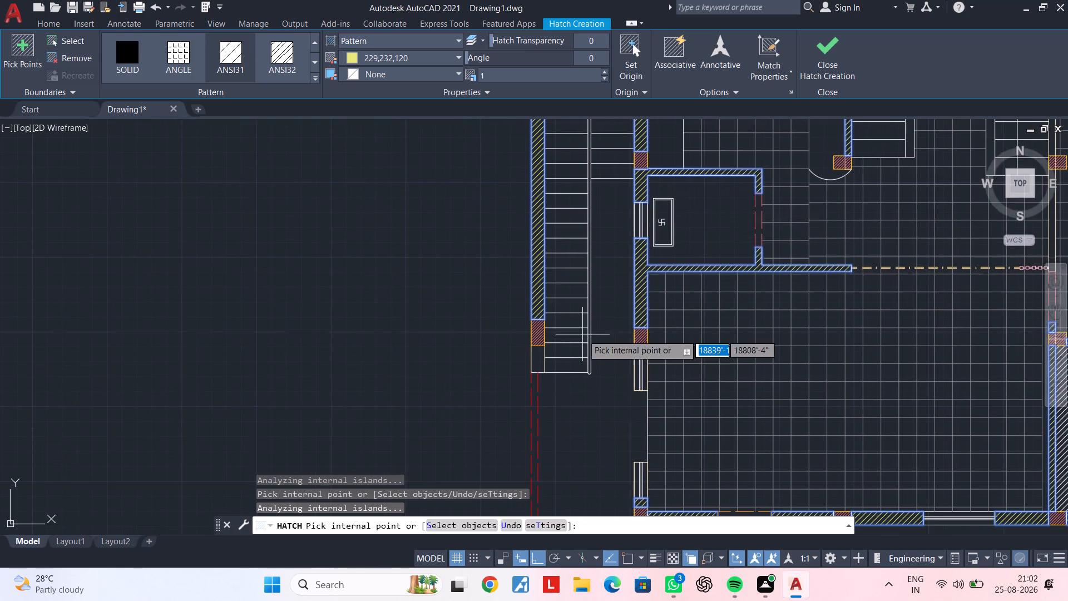
Hatch the short wall stub south of the column at the lower end of the western staircase's outer wall.
scroll(547, 361, "up", 3)
left_click(516, 362)
scroll(553, 349, "down", 4)
middle_click_drag(652, 290, 591, 373)
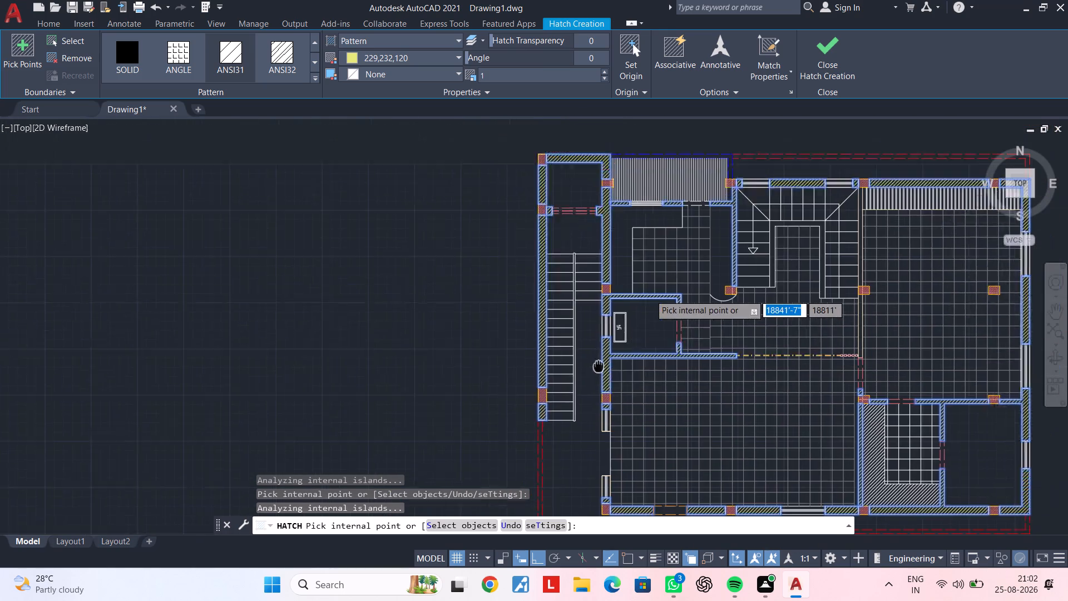
middle_click_drag(591, 373, 513, 450)
scroll(660, 318, "up", 3)
scroll(661, 321, "down", 2)
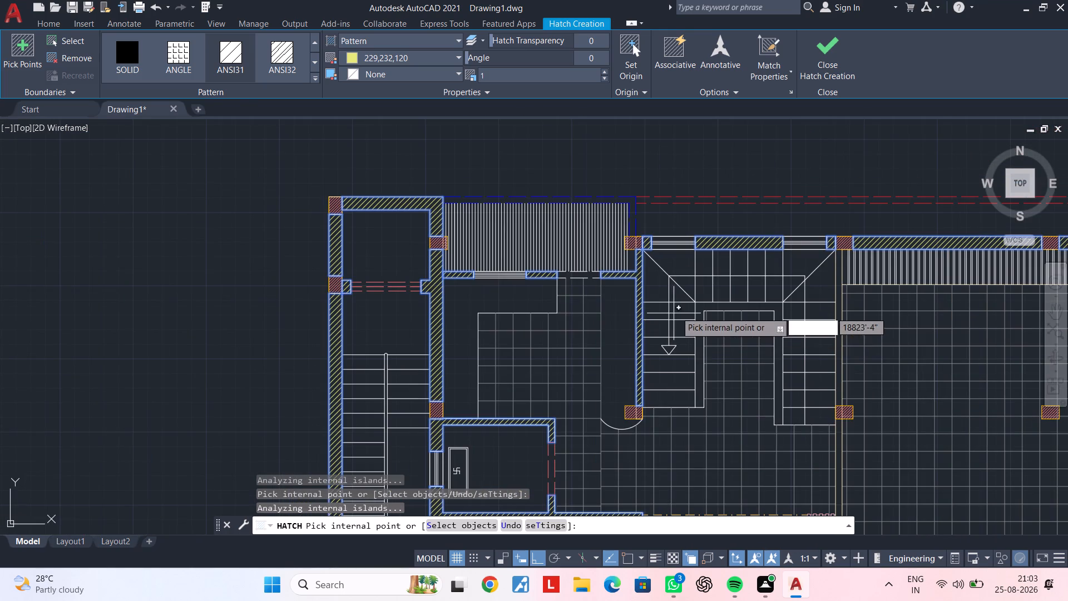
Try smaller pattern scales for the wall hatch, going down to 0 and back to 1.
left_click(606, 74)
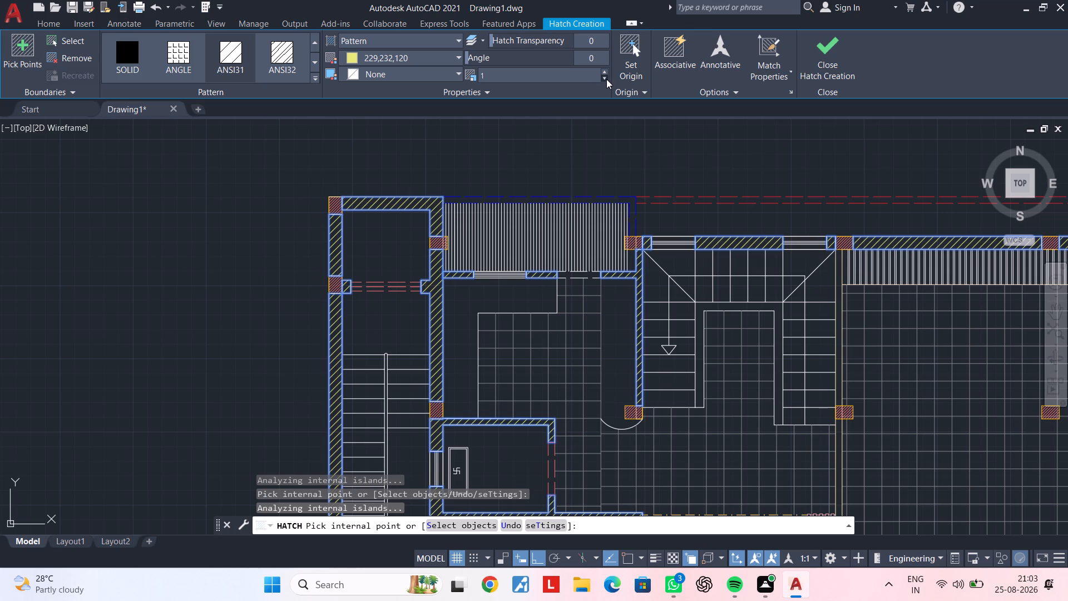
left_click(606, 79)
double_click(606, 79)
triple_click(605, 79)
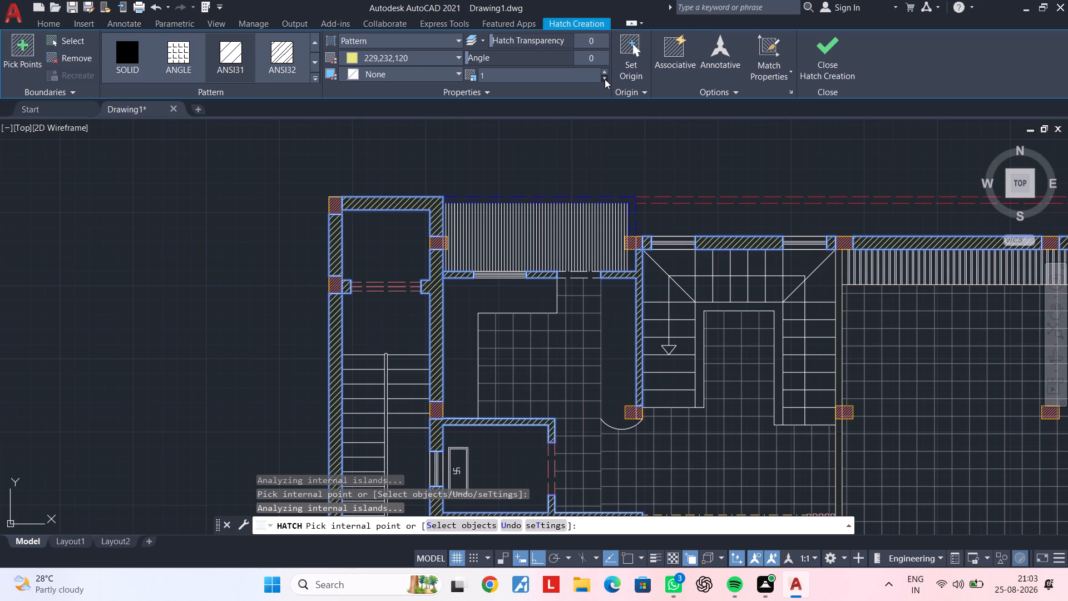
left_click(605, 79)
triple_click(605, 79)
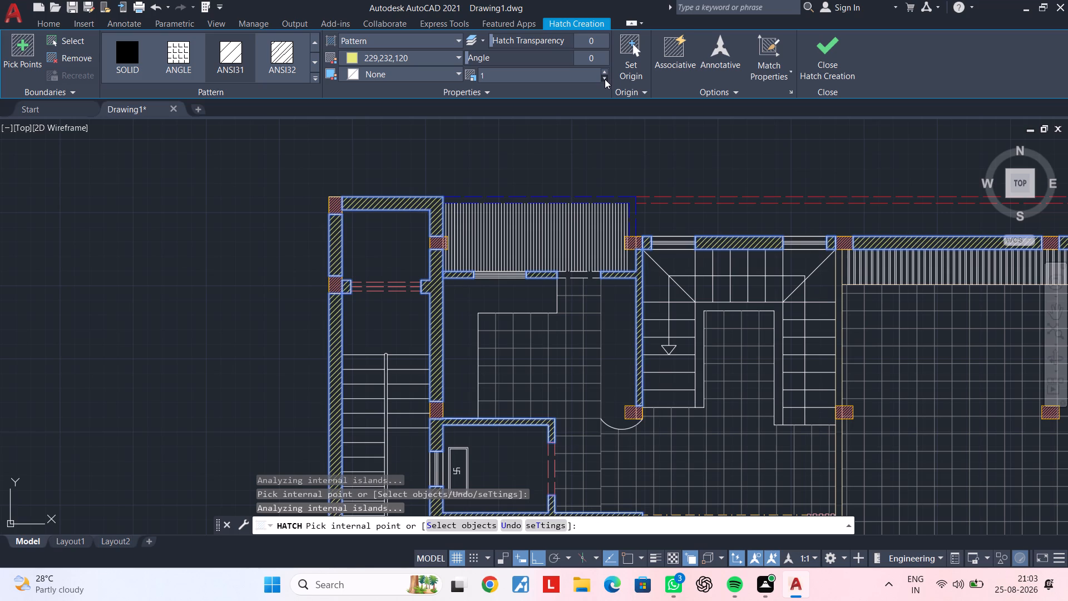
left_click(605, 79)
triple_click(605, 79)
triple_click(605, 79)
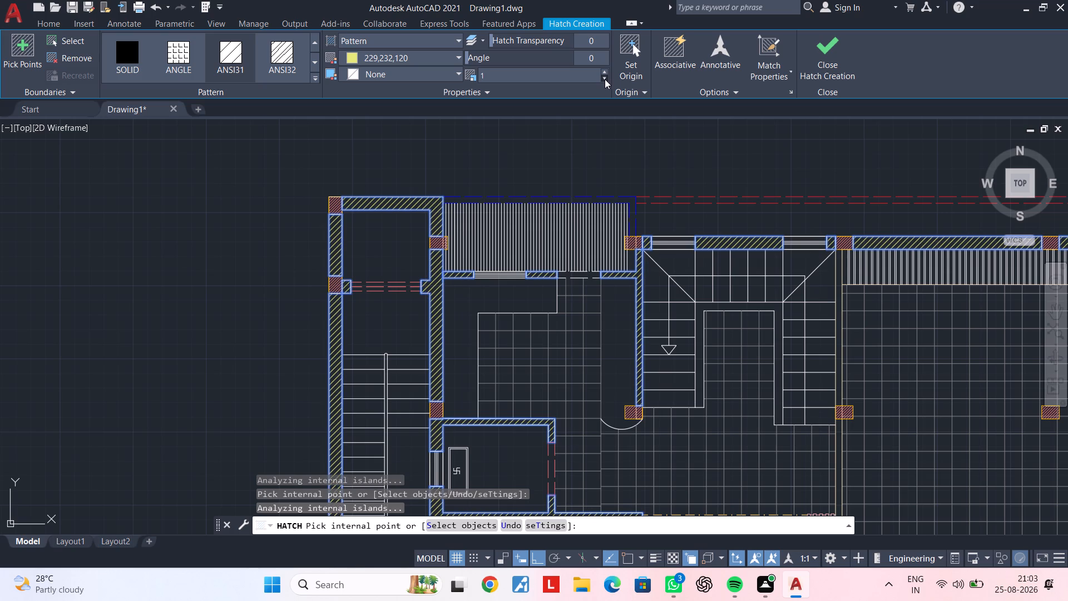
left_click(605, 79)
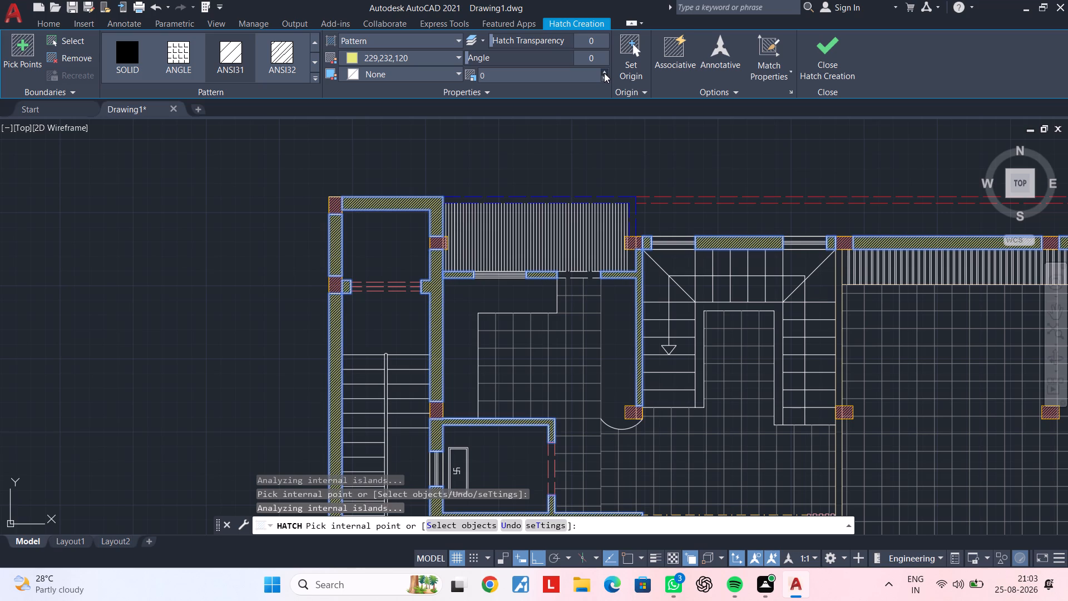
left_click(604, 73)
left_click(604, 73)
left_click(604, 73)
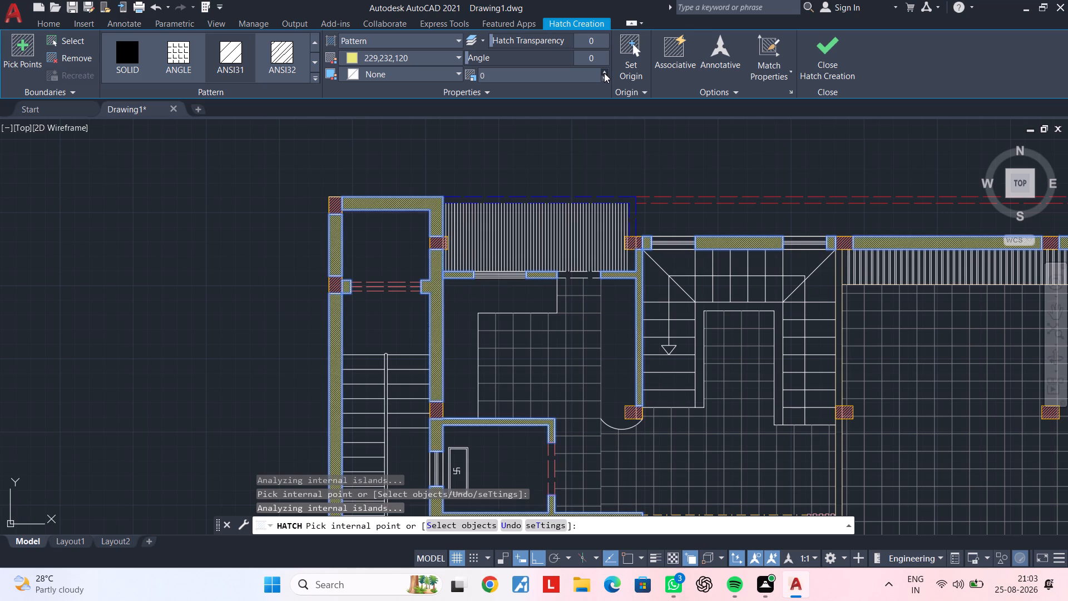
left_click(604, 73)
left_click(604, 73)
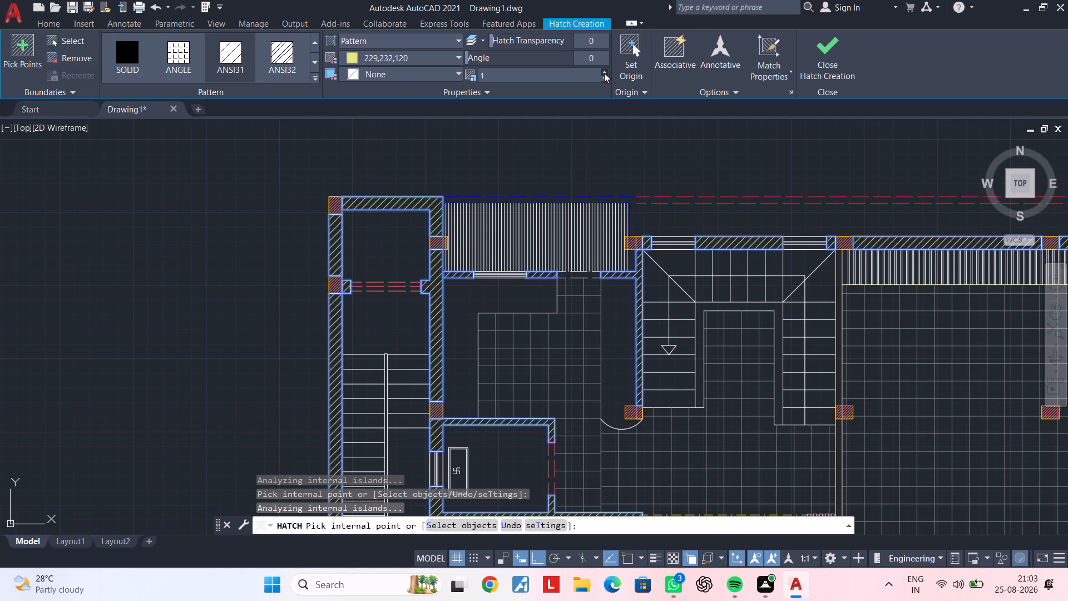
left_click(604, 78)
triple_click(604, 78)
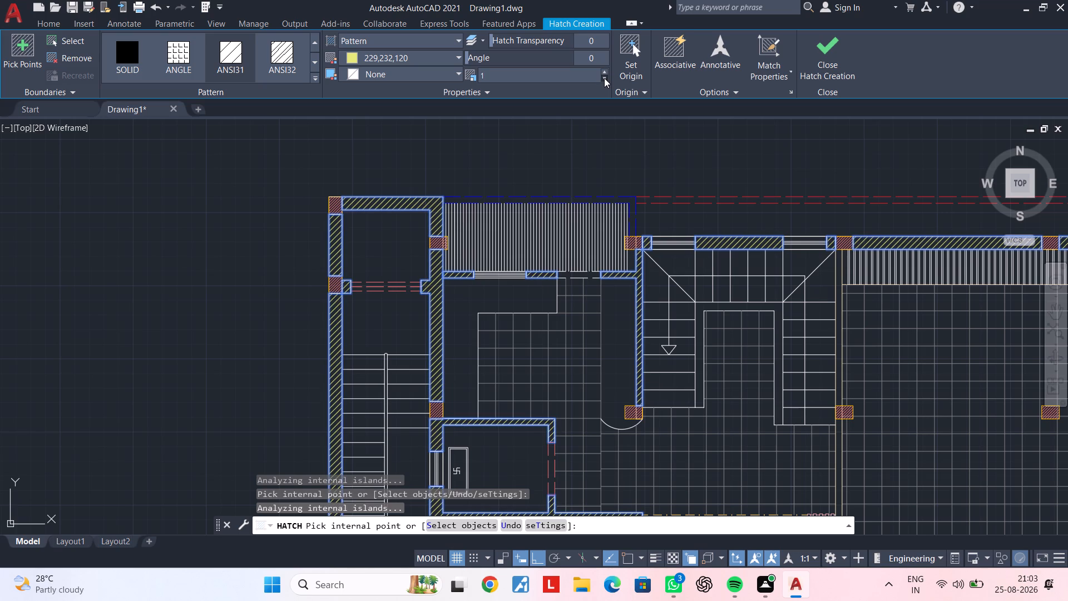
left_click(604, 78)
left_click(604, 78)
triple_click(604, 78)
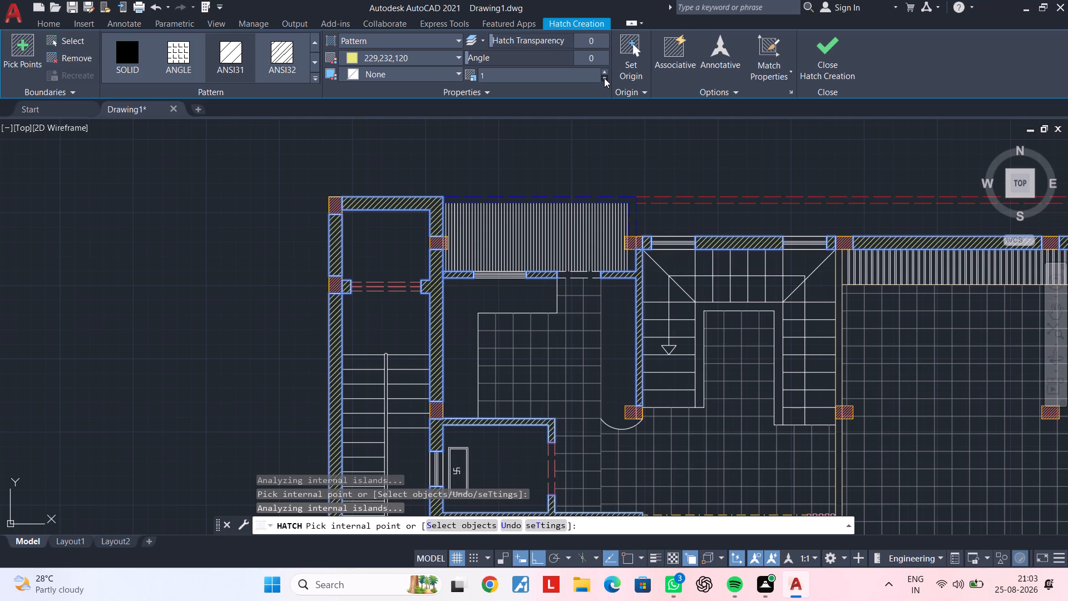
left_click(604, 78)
Finish the current wall hatch.
key("Escape")
key("Escape")
key("Escape")
key("Escape")
Hatch the wall between the central staircase and the east gridded room, north and south of its middle column, down to the dashed door opening.
middle_click_drag(649, 168, 414, 112)
scroll(617, 187, "down", 1)
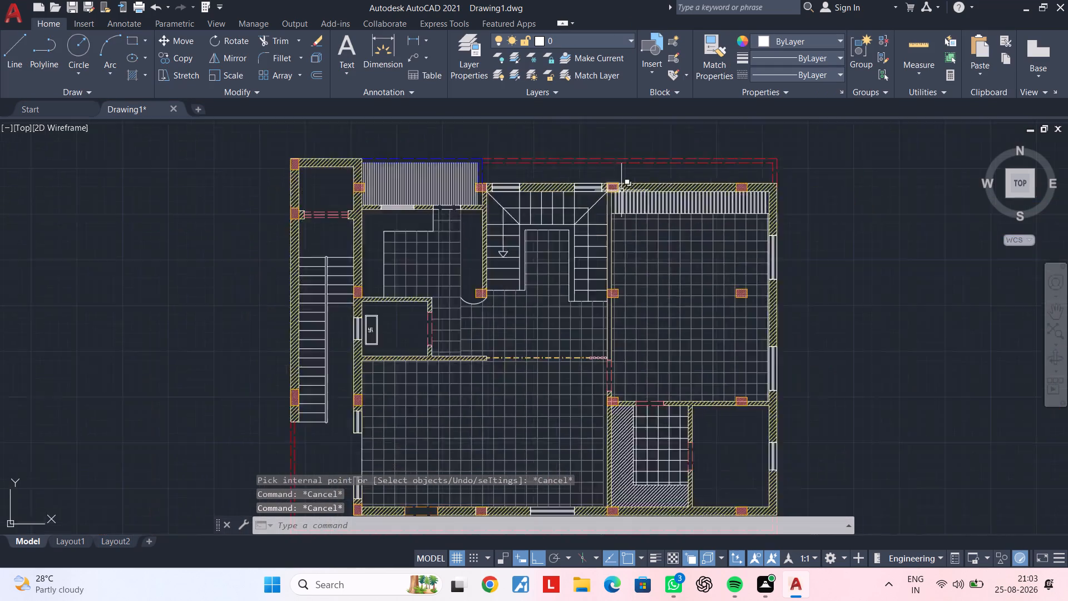
scroll(621, 190, "down", 1)
middle_click_drag(617, 189, 582, 147)
scroll(588, 241, "up", 2)
middle_click_drag(576, 243, 619, 241)
scroll(618, 241, "up", 1)
middle_click_drag(618, 241, 613, 393)
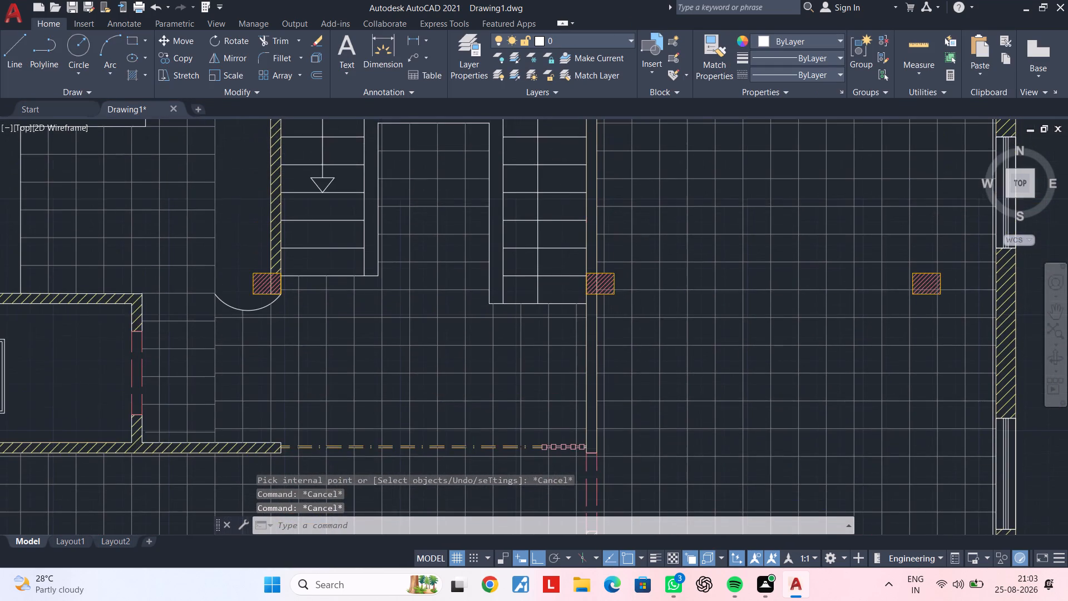
middle_click_drag(613, 393, 613, 394)
middle_click_drag(625, 290, 629, 419)
middle_click_drag(612, 309, 621, 375)
key("h")
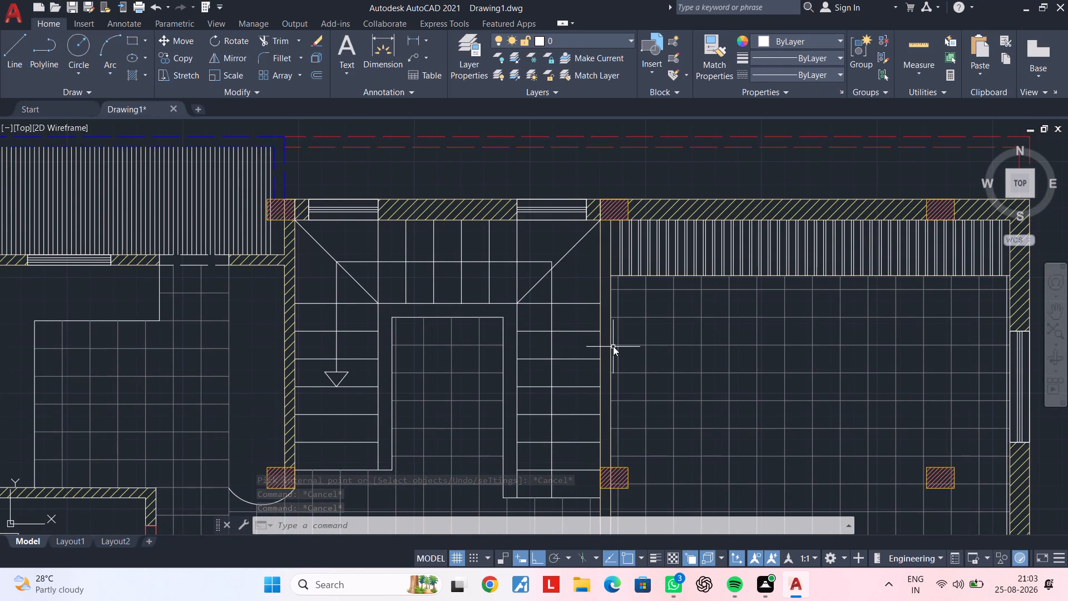
key("space")
scroll(605, 301, "up", 3)
left_click(605, 290)
scroll(605, 291, "down", 2)
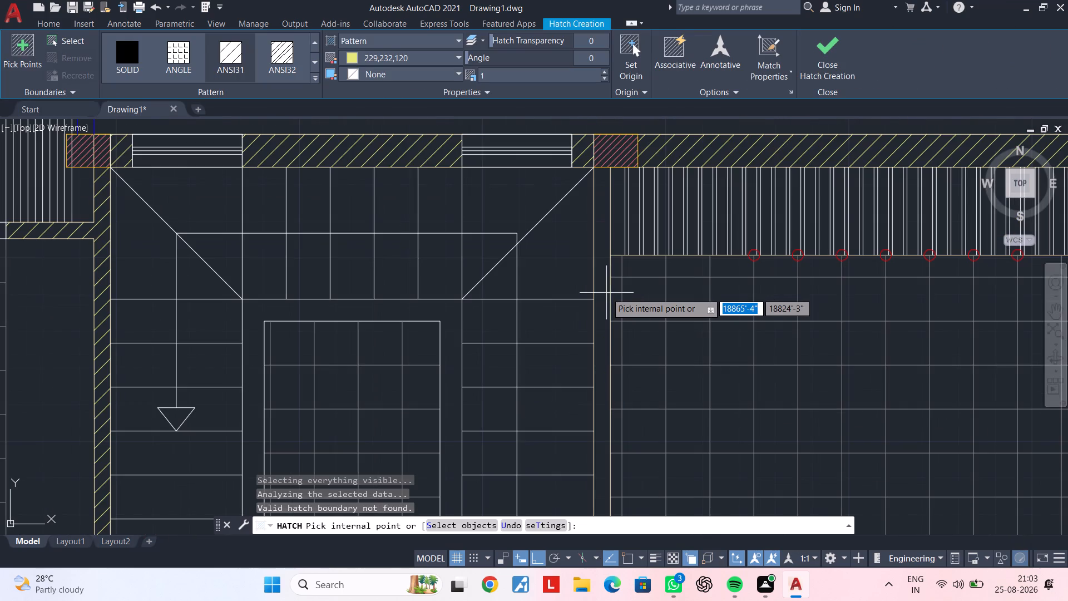
left_click(601, 243)
scroll(601, 243, "down", 2)
middle_click_drag(602, 243, 604, 180)
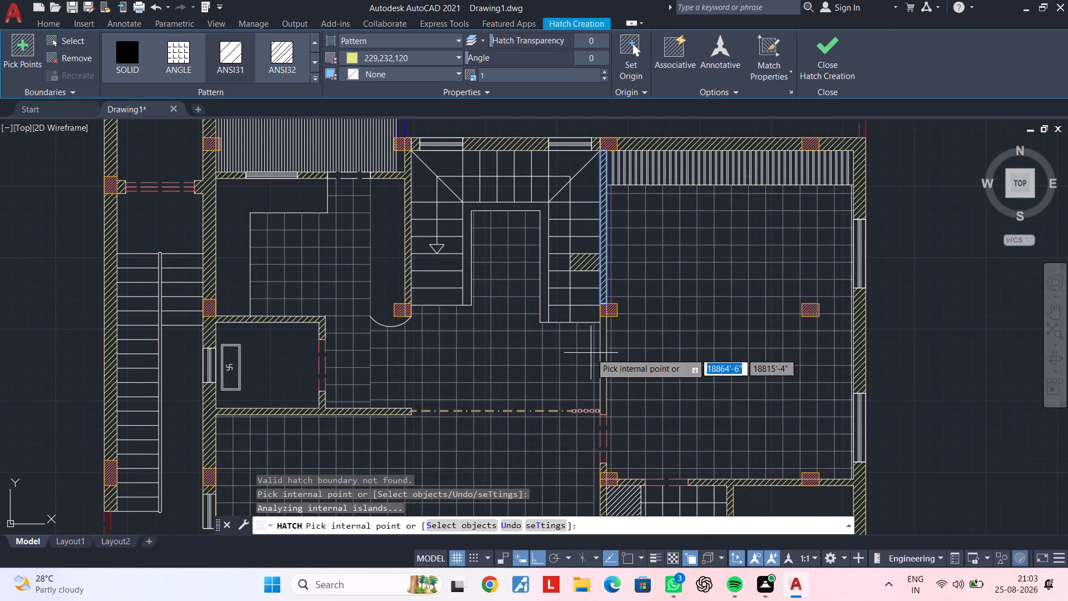
scroll(600, 358, "up", 3)
left_click(604, 358)
scroll(604, 358, "down", 3)
middle_click_drag(604, 350, 605, 234)
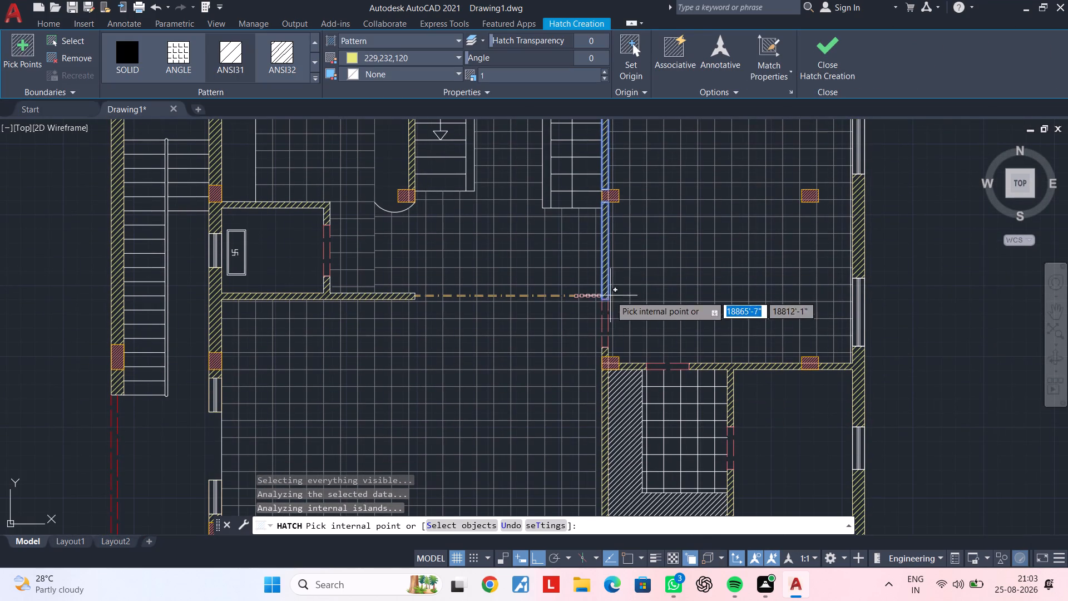
middle_click_drag(616, 300, 612, 406)
key("Escape")
key("Escape")
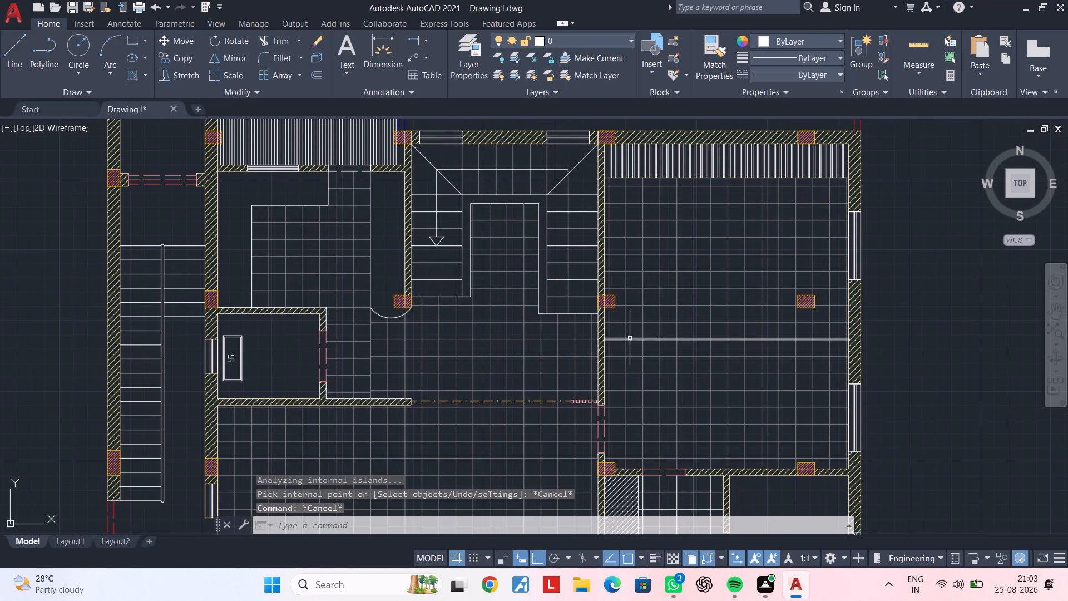
Look over the hatched walls across the whole floor plan.
middle_click_drag(693, 345, 614, 364)
middle_click_drag(607, 373, 764, 362)
middle_click_drag(637, 379, 690, 358)
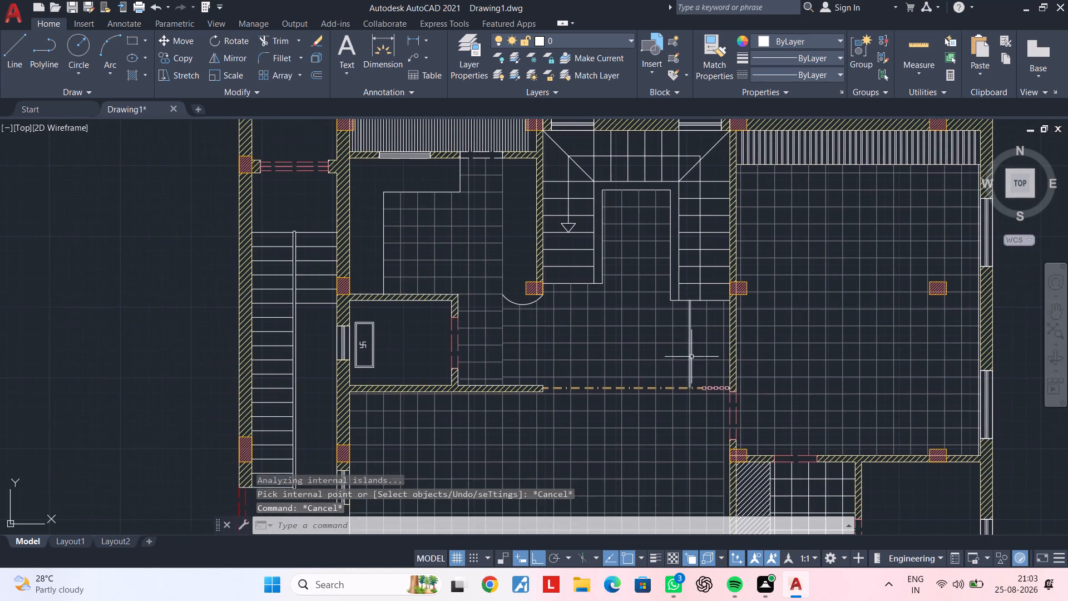
key("Escape")
key("Escape")
middle_click_drag(681, 371, 686, 336)
scroll(690, 338, "down", 1)
middle_click_drag(690, 338, 562, 354)
key("Escape")
key("Escape")
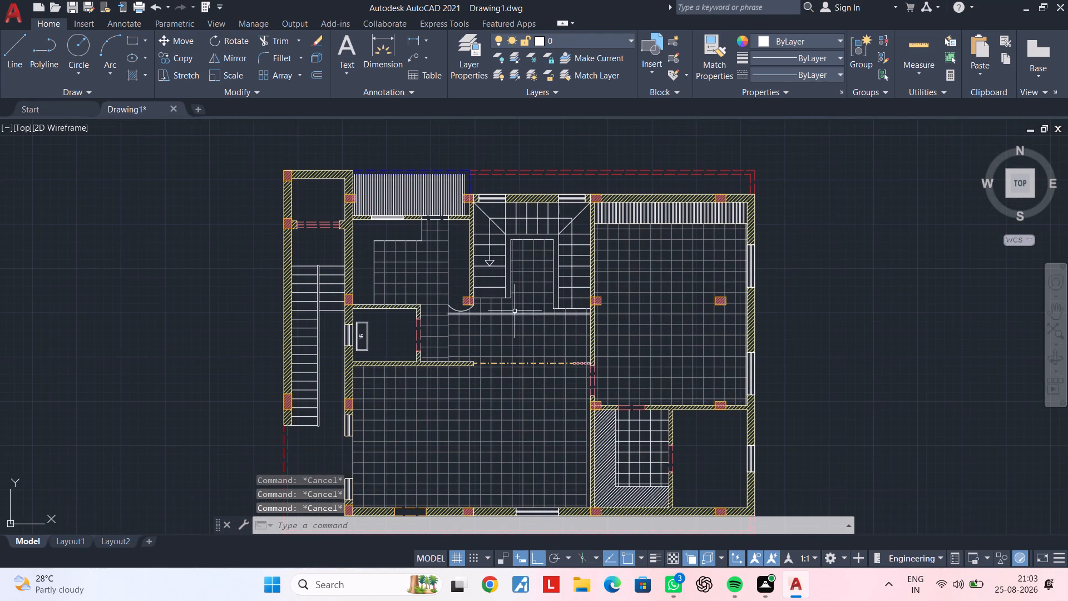
Recolour the central staircase's treads, landing lines, diagonals and inner well outline to 173,221,247, leaving out the direction arrow.
scroll(507, 299, "up", 2)
middle_click_drag(535, 318, 537, 414)
scroll(489, 406, "up", 2)
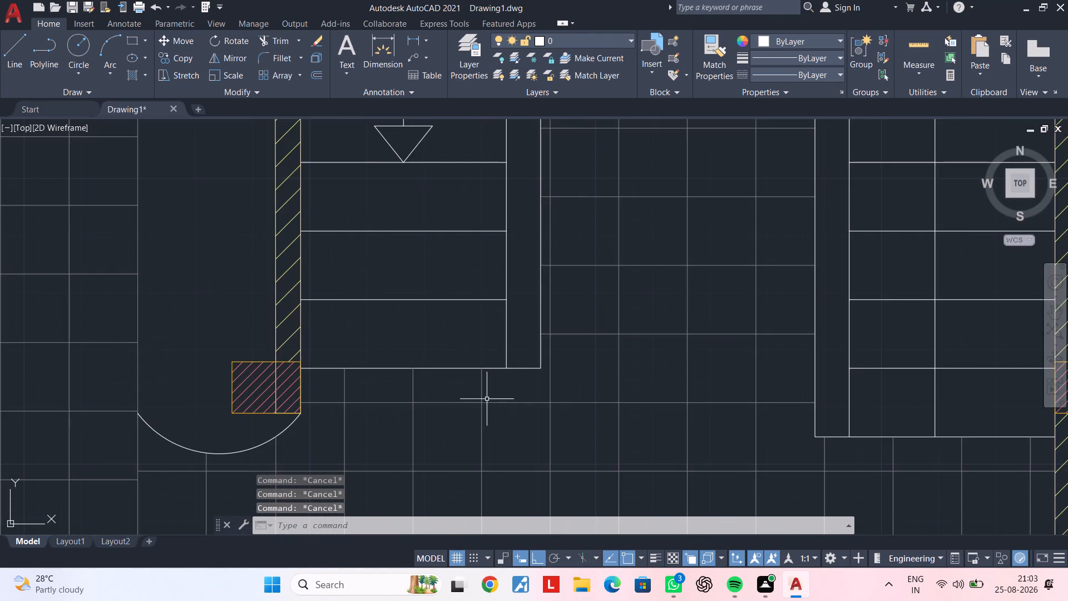
scroll(448, 378, "up", 2)
left_click(452, 385)
scroll(392, 262, "down", 2)
middle_click_drag(403, 195, 405, 201)
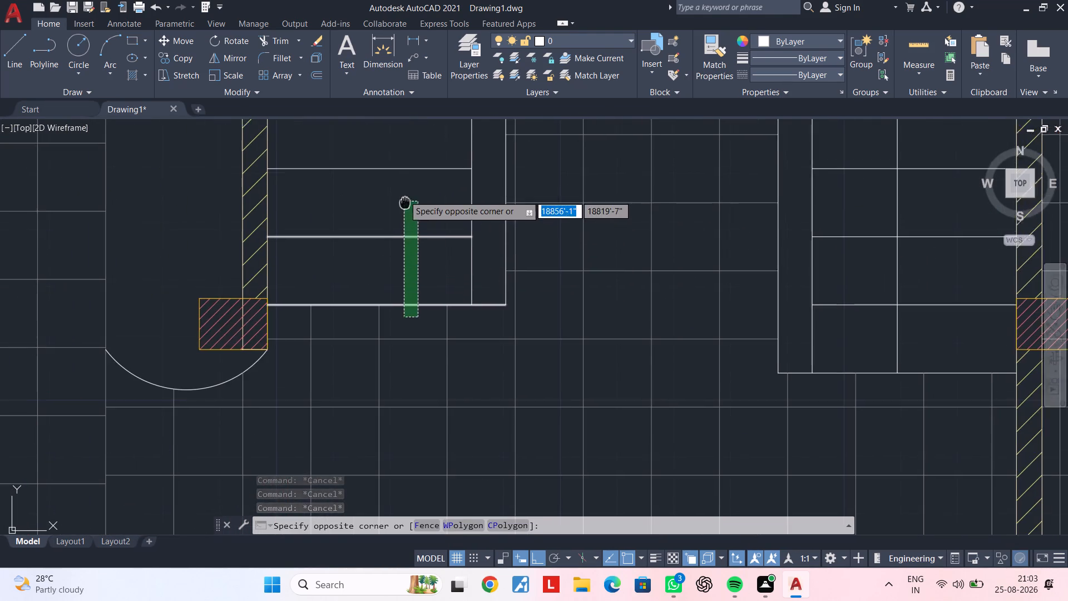
middle_click_drag(405, 201, 395, 372)
middle_click_drag(407, 228, 411, 370)
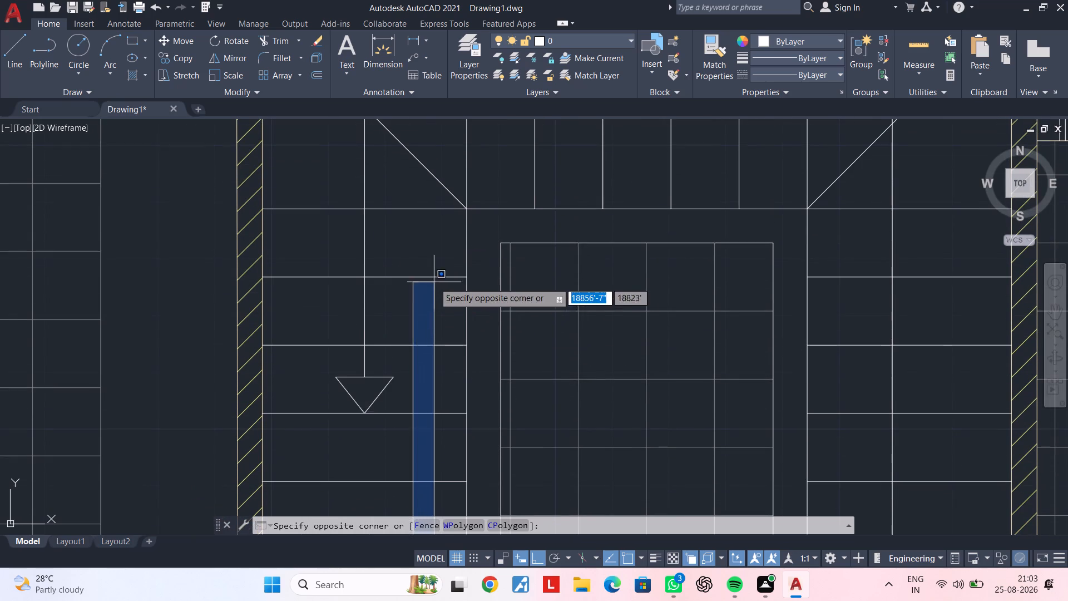
scroll(408, 244, "down", 1)
middle_click_drag(409, 246, 412, 297)
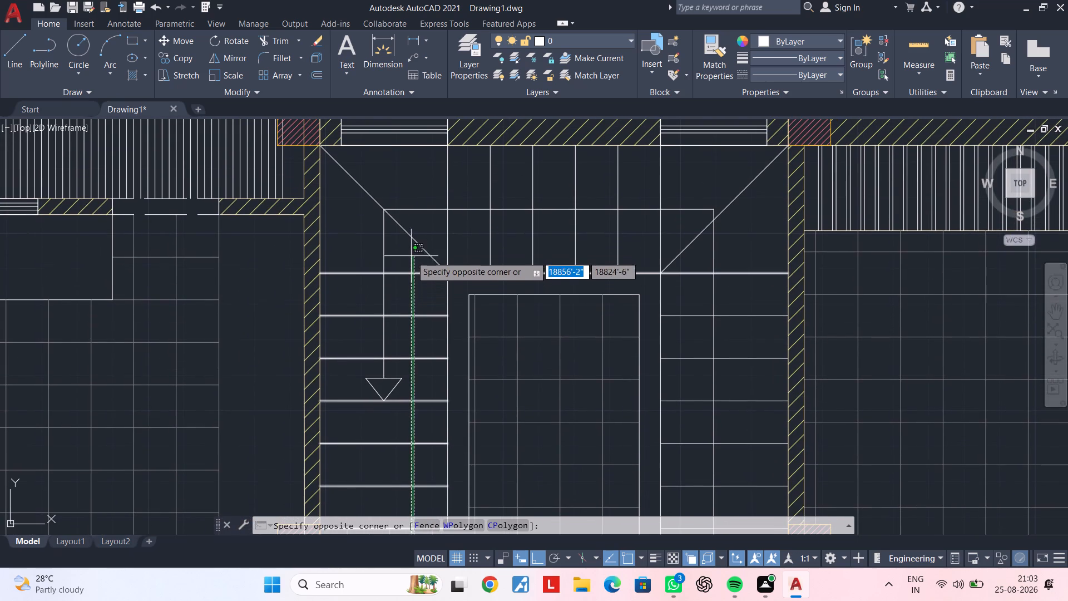
left_click(411, 233)
middle_click_drag(428, 256, 417, 201)
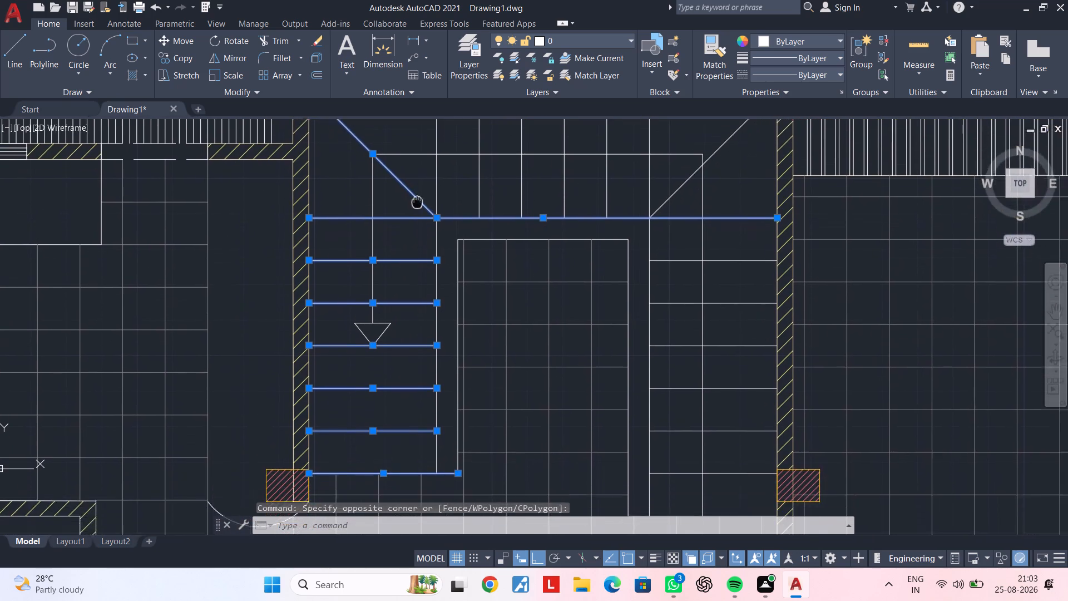
middle_click_drag(417, 201, 411, 319)
scroll(439, 393, "up", 2)
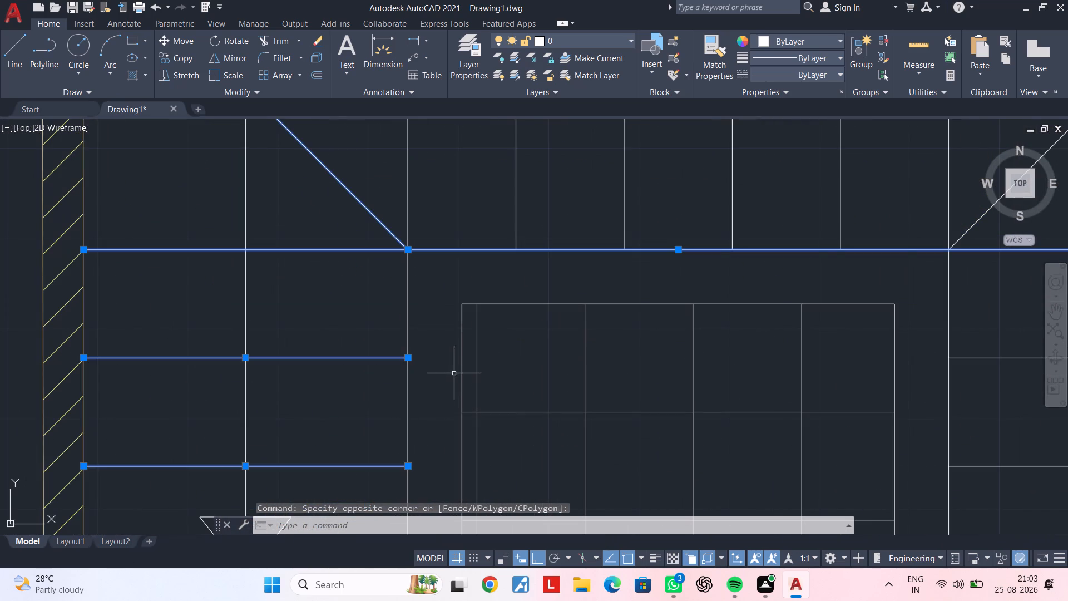
left_click(461, 363)
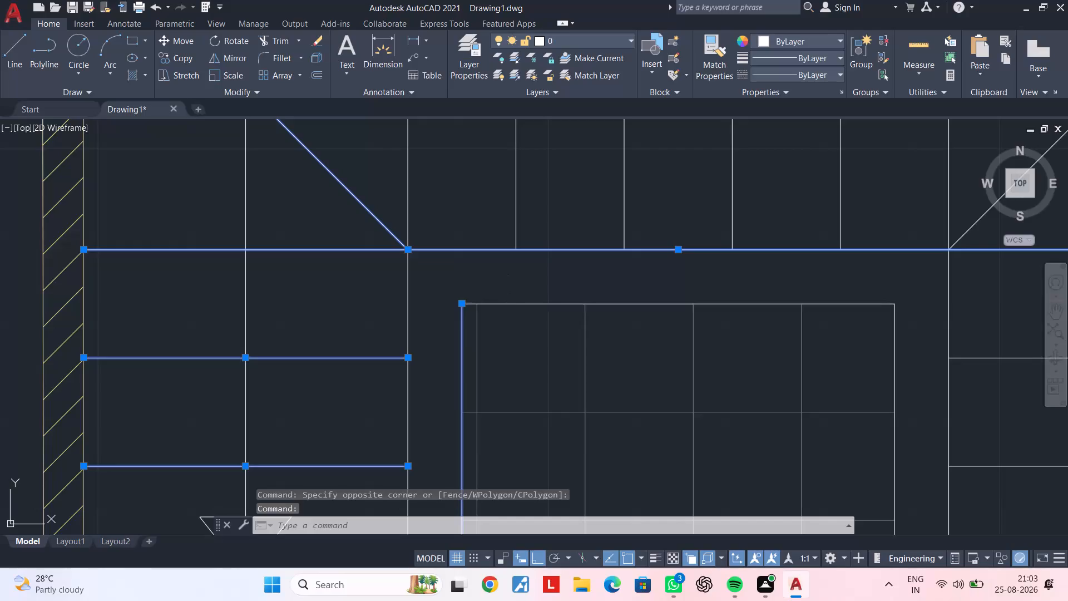
left_click(508, 304)
middle_click_drag(554, 272, 451, 374)
left_click(876, 240)
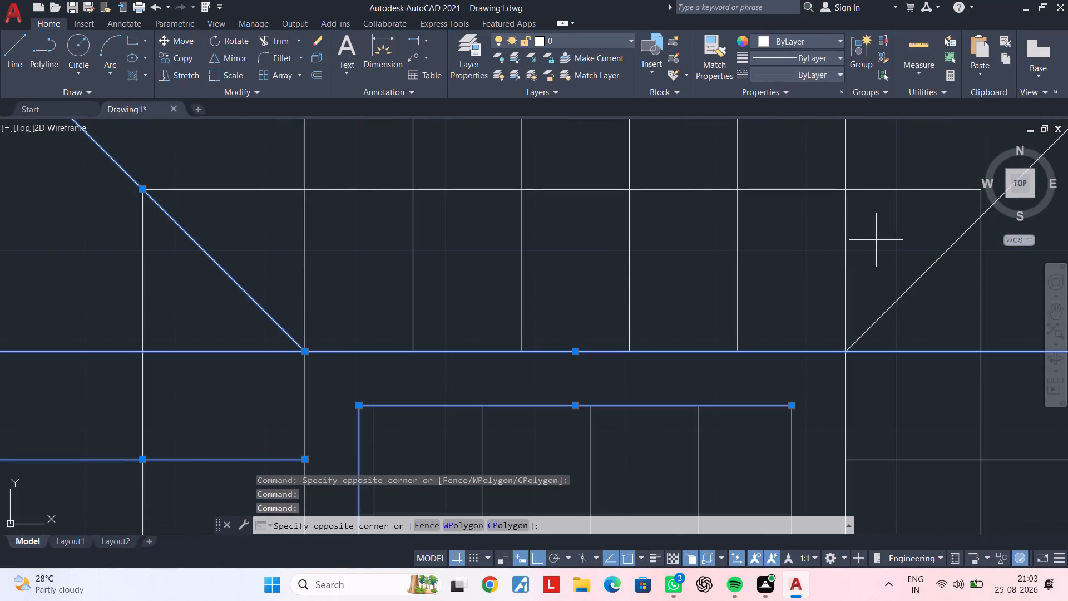
left_click(281, 243)
middle_click_drag(520, 252, 340, 408)
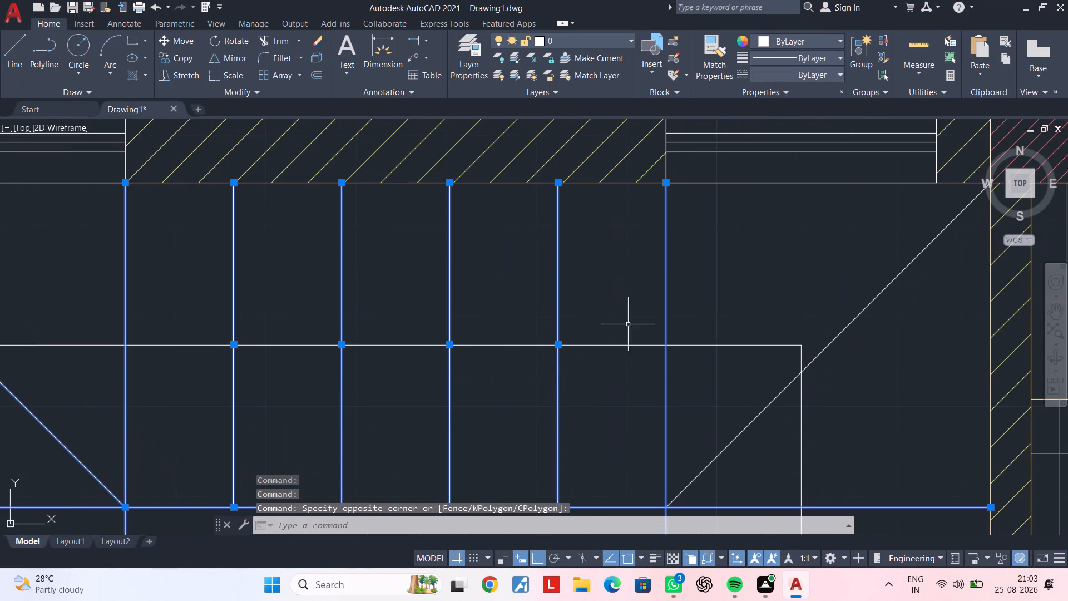
scroll(685, 293, "down", 1)
middle_click_drag(652, 299, 541, 270)
left_click_drag(692, 328, 688, 320)
left_click(650, 278)
middle_click_drag(694, 370, 675, 288)
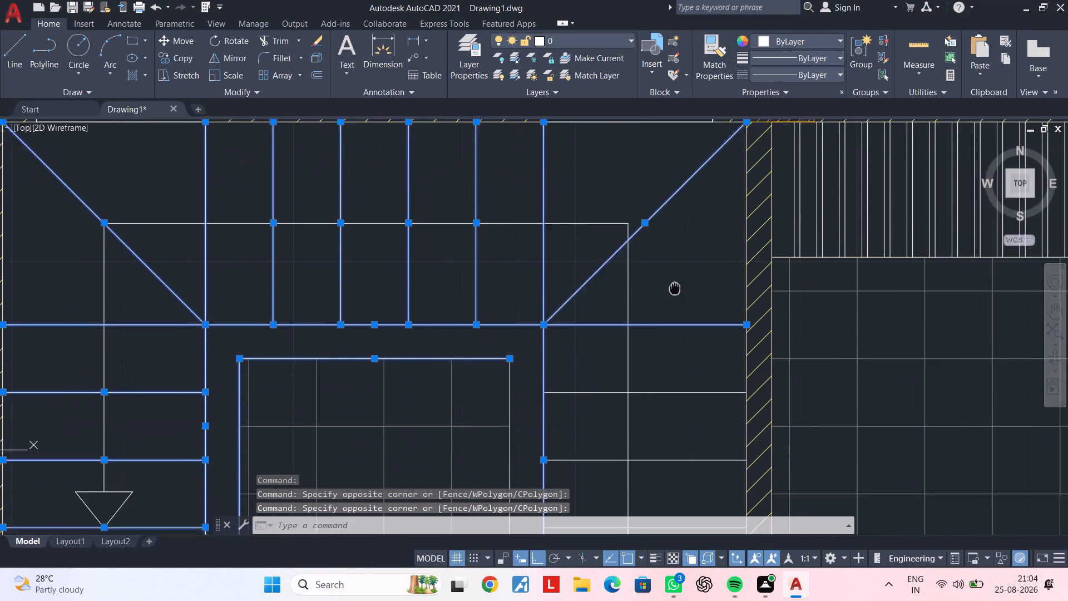
middle_click_drag(675, 288, 673, 265)
left_click(506, 373)
middle_click_drag(694, 382, 684, 282)
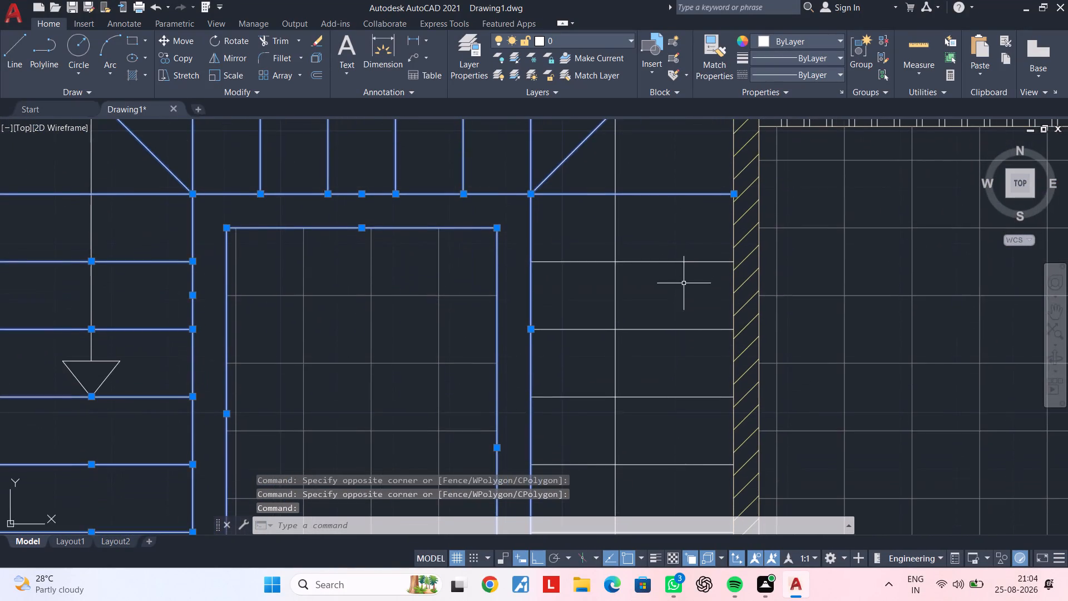
scroll(660, 394, "down", 2)
middle_click_drag(659, 380, 659, 308)
scroll(652, 422, "up", 2)
left_click(677, 451)
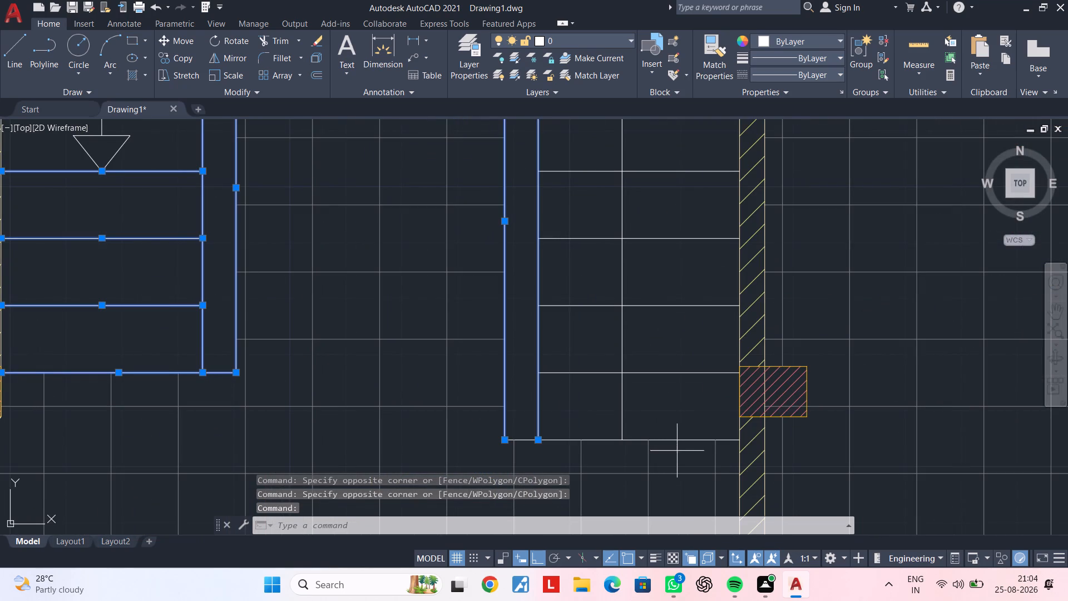
middle_click_drag(666, 283, 638, 417)
middle_click_drag(636, 263, 615, 391)
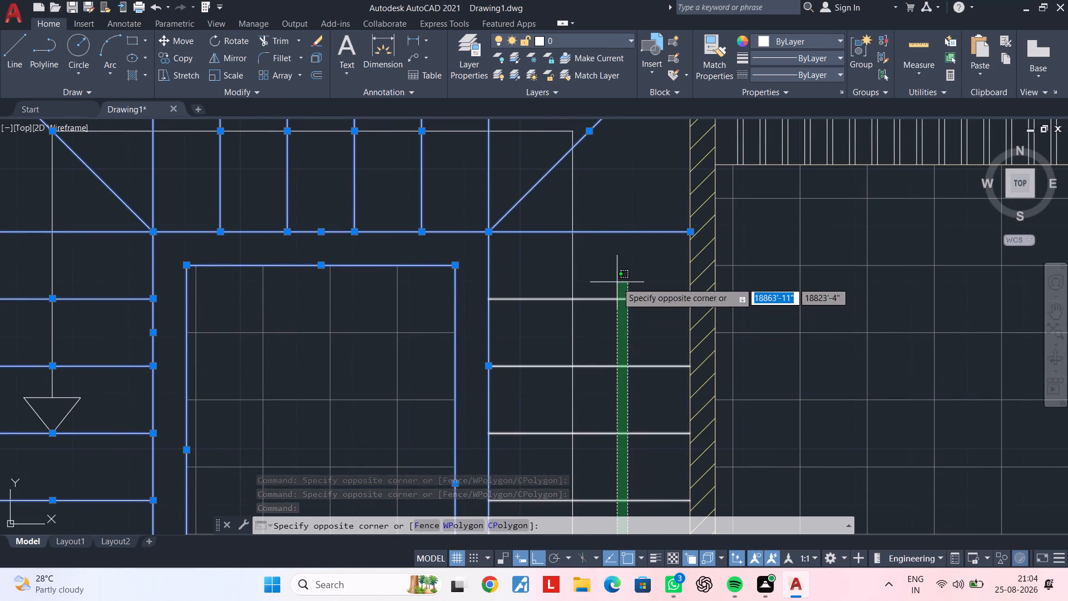
left_click(617, 282)
scroll(621, 269, "down", 2)
middle_click_drag(621, 280, 652, 264)
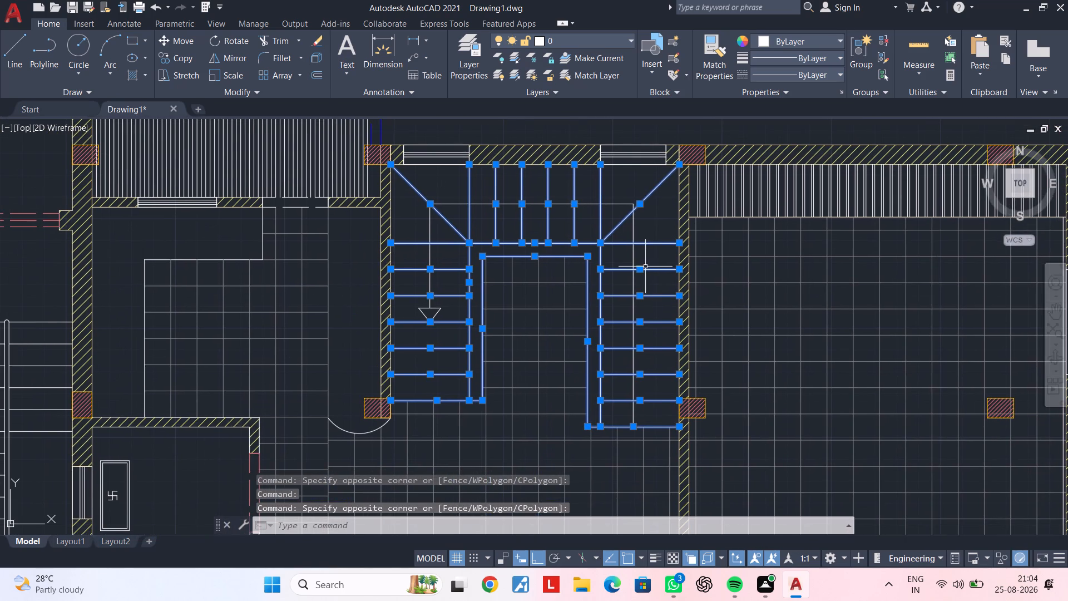
left_click(802, 43)
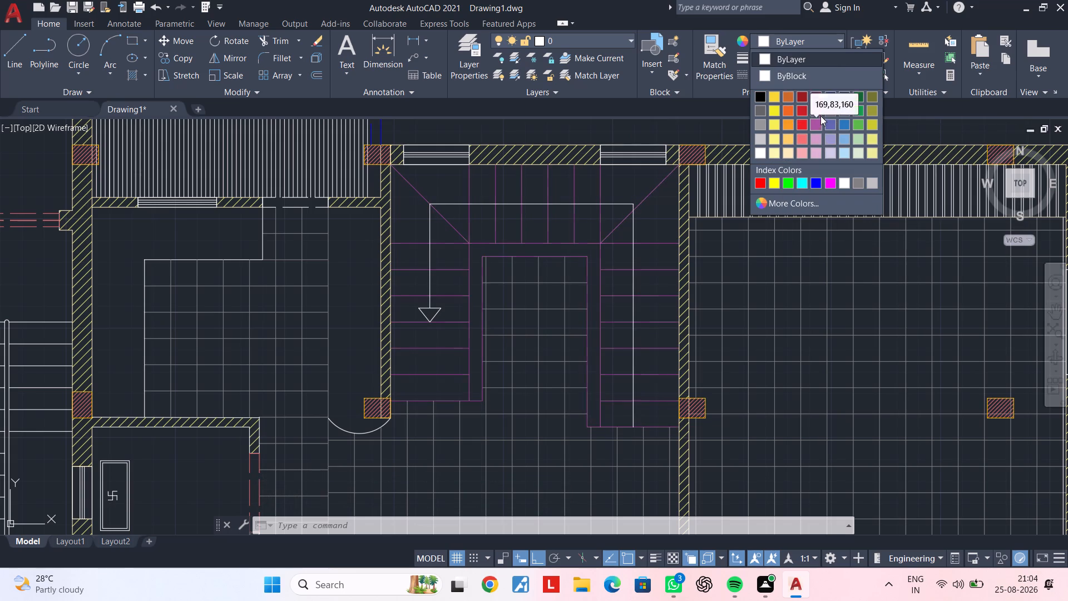
left_click(839, 155)
key("Escape")
key("Escape")
Select the window south of the vertically lined area west of the staircase: its three inner lines and its polyline frame.
scroll(778, 254, "down", 2)
middle_click_drag(768, 254, 659, 240)
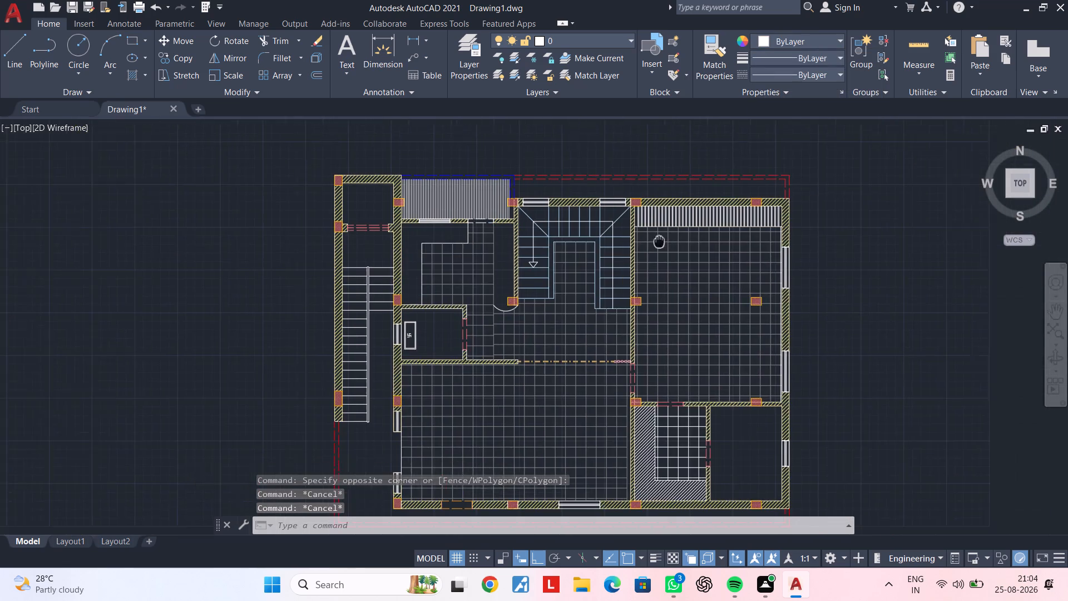
middle_click_drag(659, 240, 617, 238)
scroll(572, 268, "up", 2)
middle_click_drag(503, 279, 586, 270)
middle_click_drag(567, 284, 516, 411)
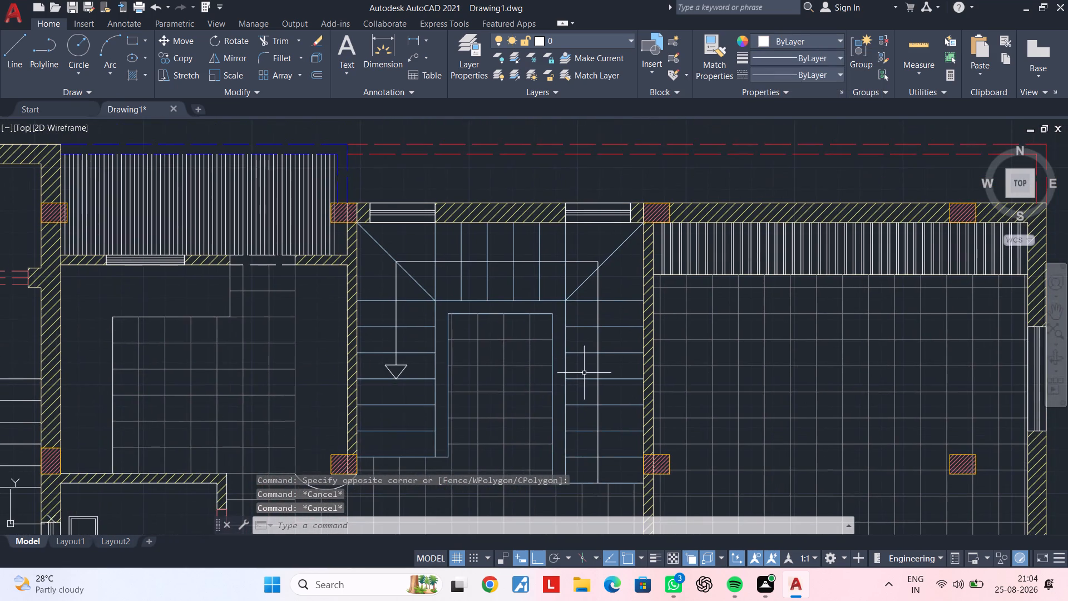
middle_click_drag(491, 323, 464, 368)
middle_click_drag(424, 317, 641, 308)
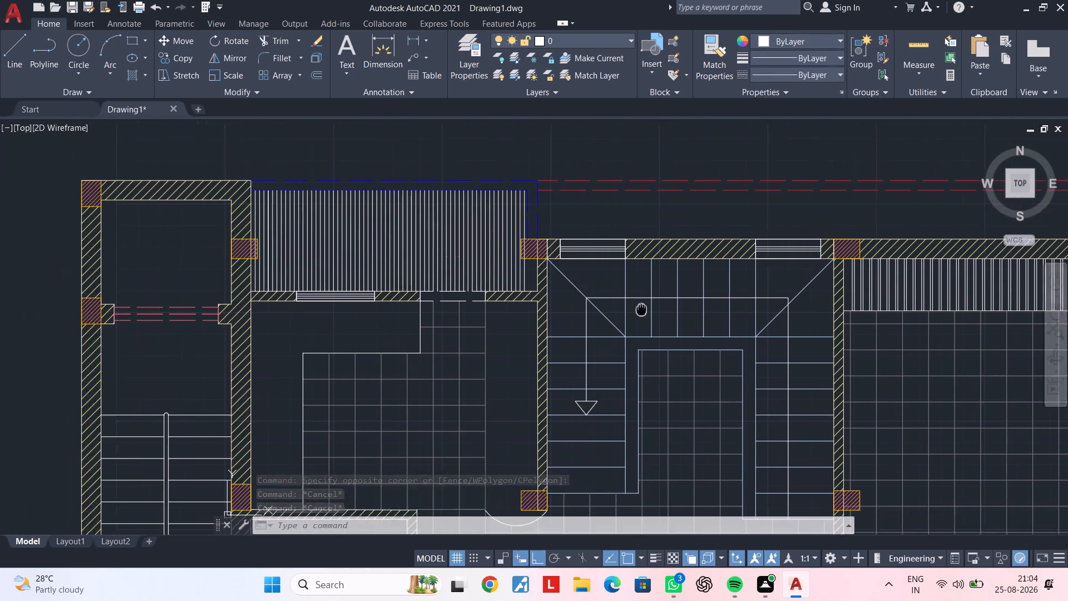
middle_click_drag(641, 308, 723, 242)
scroll(422, 242, "up", 3)
middle_click_drag(422, 242, 454, 372)
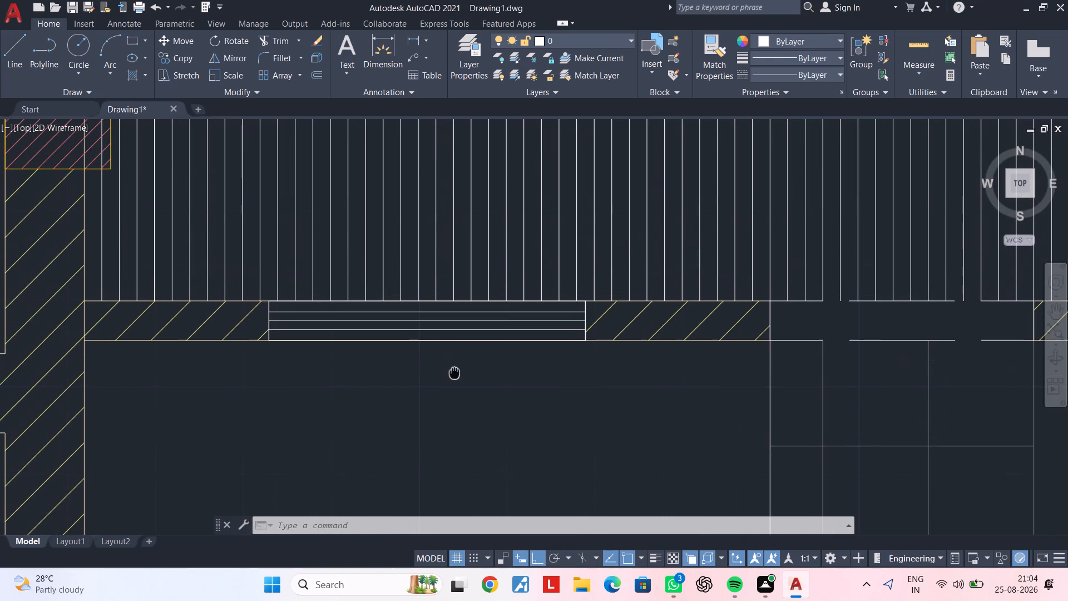
middle_click_drag(454, 372, 454, 373)
scroll(333, 317, "up", 3)
scroll(326, 329, "down", 3)
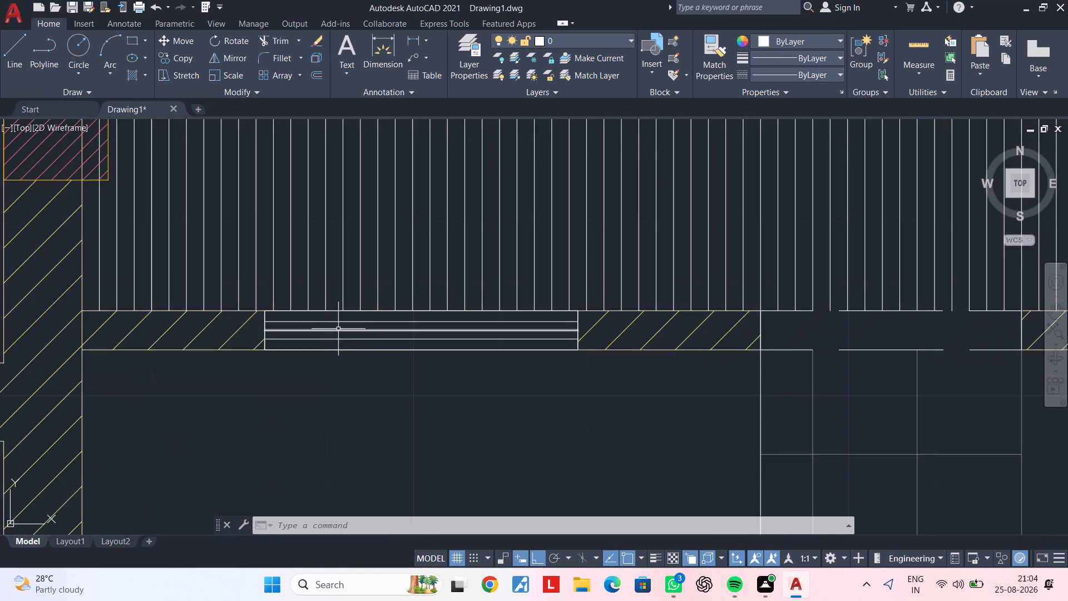
scroll(347, 334, "up", 3)
left_click(439, 368)
left_click(396, 276)
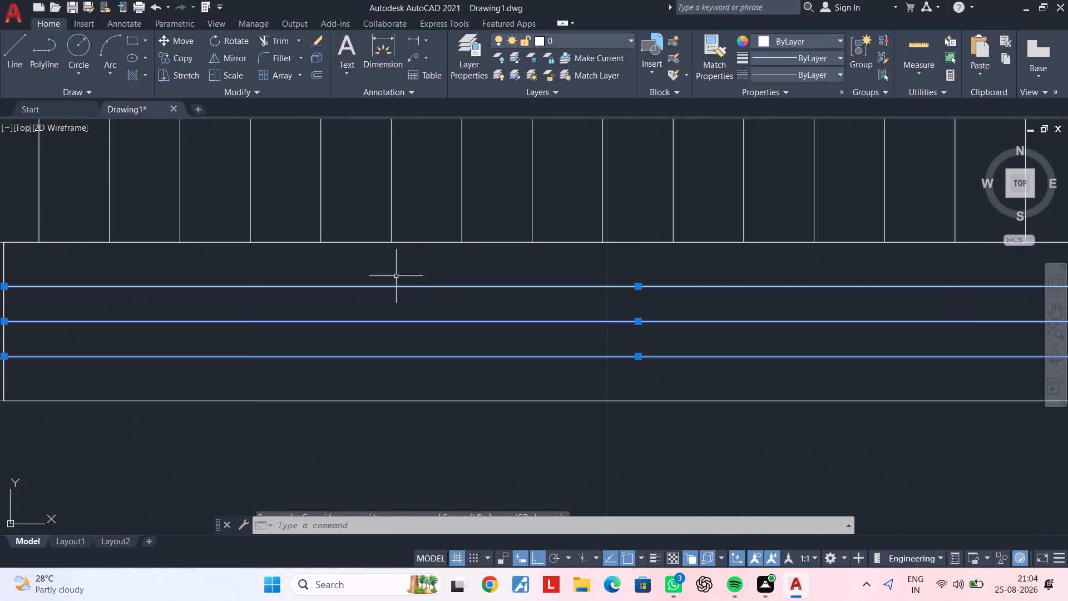
left_click(437, 401)
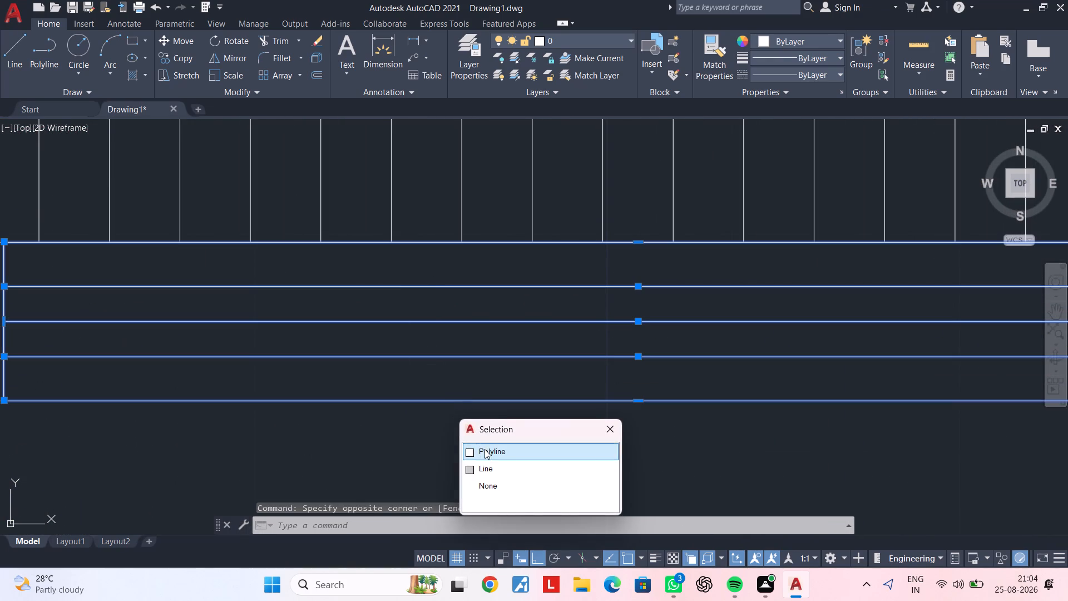
left_click(484, 449)
scroll(492, 421, "down", 2)
Add the western window in the staircase's north wall to the selection, including its three inner lines and polyline frame.
middle_click_drag(494, 416, 433, 415)
scroll(656, 424, "down", 1)
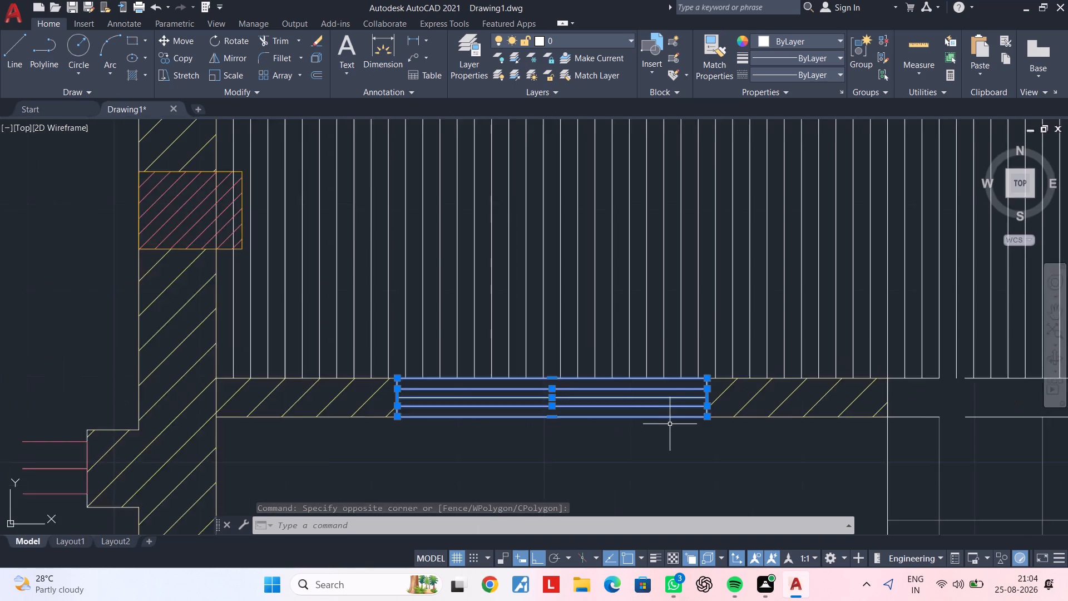
scroll(670, 424, "down", 1)
middle_click_drag(721, 434, 291, 388)
middle_click_drag(595, 397, 550, 408)
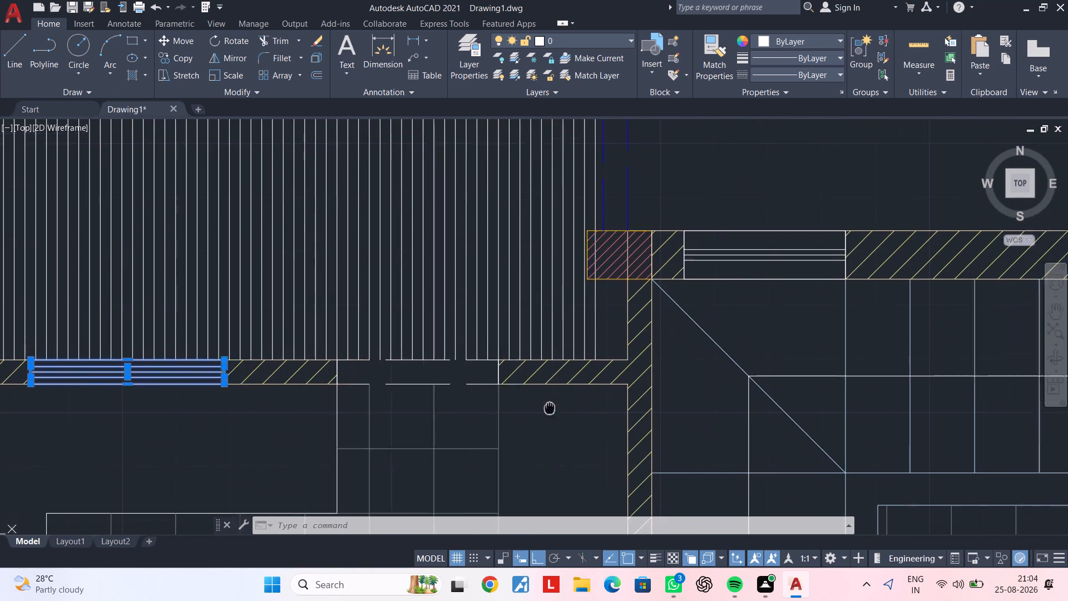
middle_click_drag(550, 408, 413, 432)
scroll(601, 316, "up", 2)
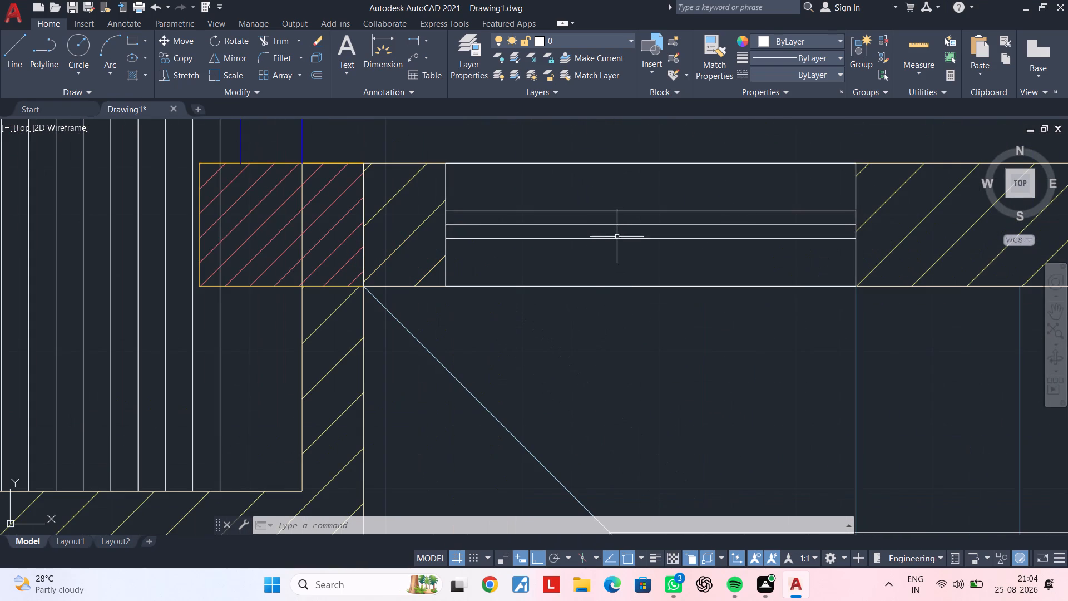
left_click(623, 247)
left_click(592, 205)
left_click(608, 286)
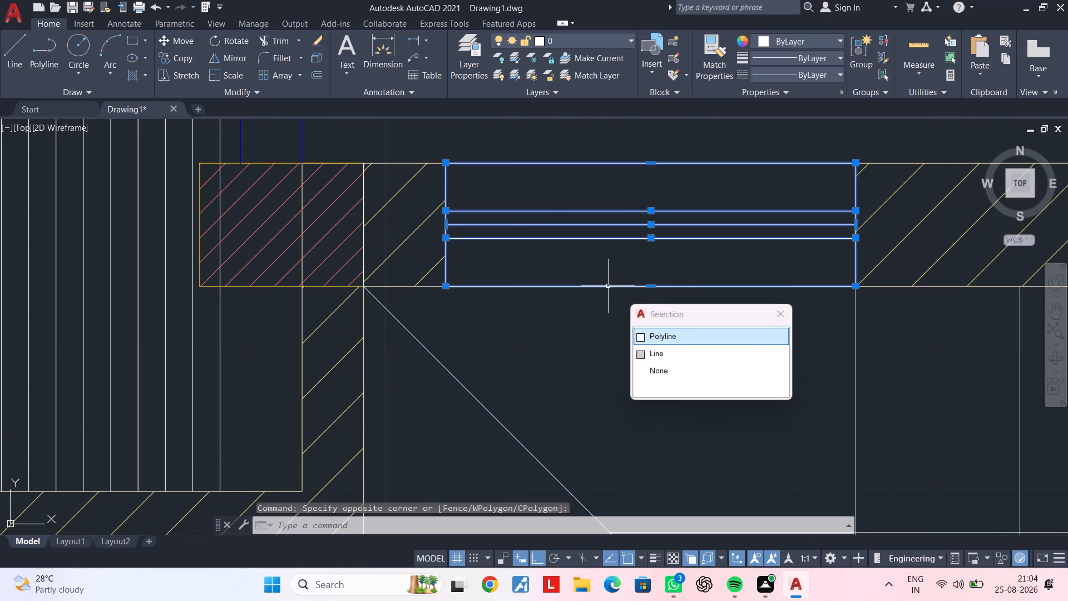
left_click(682, 337)
Add the eastern window in the staircase's north wall to the selection, including its three inner lines and polyline frame.
scroll(684, 338, "down", 3)
middle_click_drag(688, 340, 324, 312)
scroll(635, 315, "up", 1)
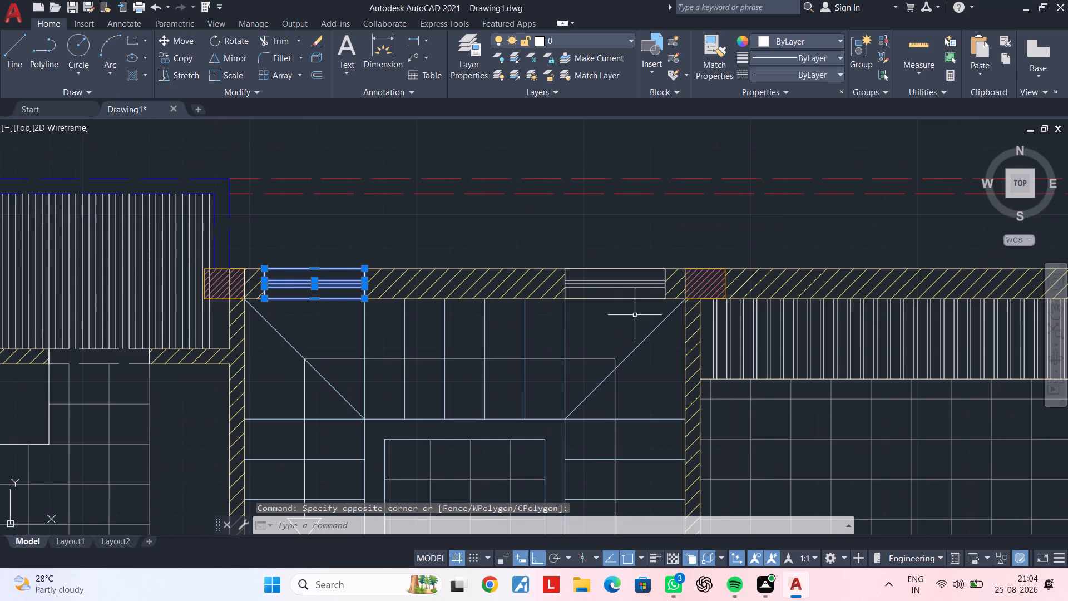
scroll(635, 314, "up", 1)
left_click(622, 293)
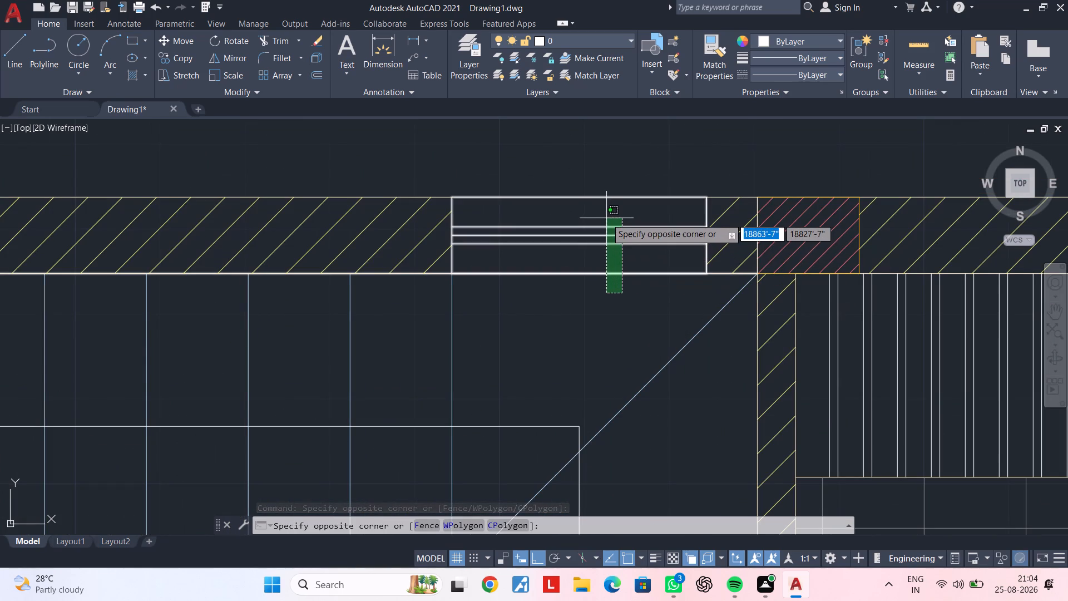
key("Escape")
scroll(601, 255, "down", 1)
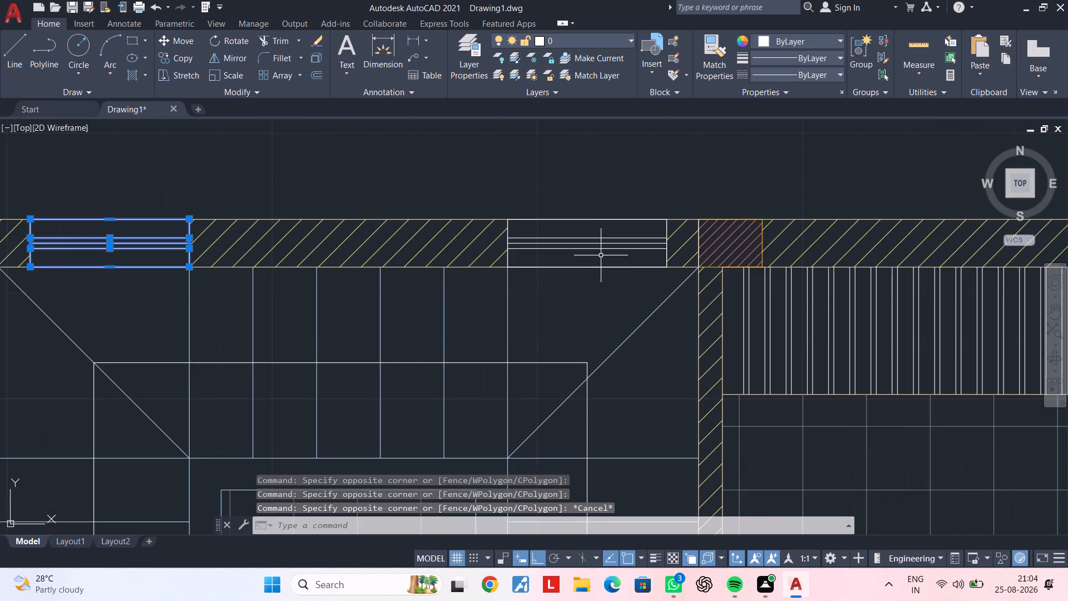
left_click(601, 259)
left_click(596, 232)
scroll(596, 223, "up", 2)
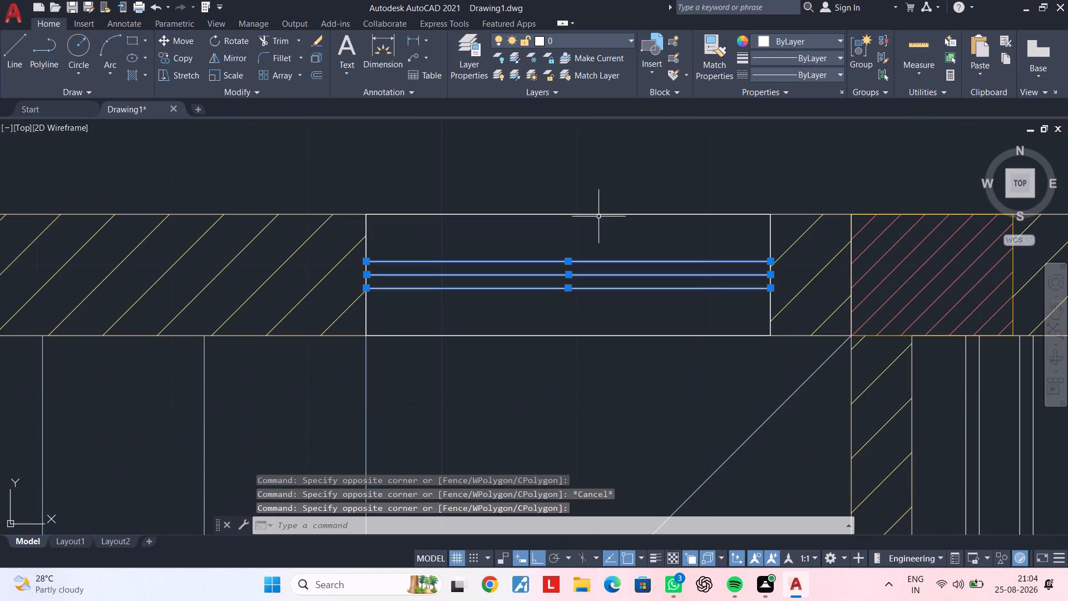
left_click(599, 213)
left_click(647, 262)
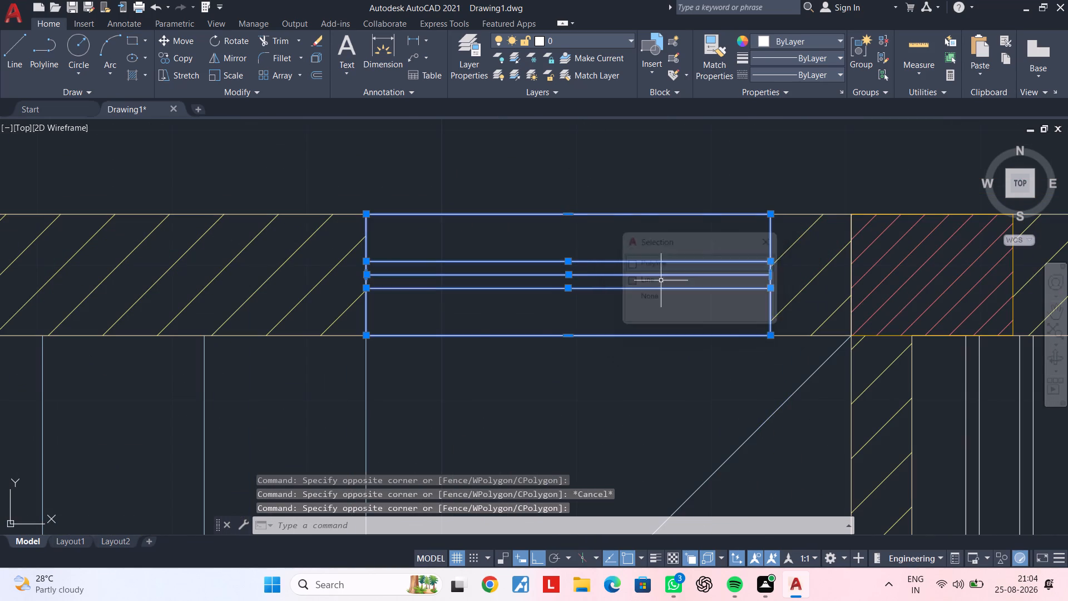
Add the northern window in the east gridded room's outer wall to the selection, with its three inner lines and polyline frame.
scroll(667, 285, "down", 3)
middle_click_drag(704, 317, 234, 275)
scroll(704, 291, "down", 1)
middle_click_drag(705, 291, 464, 206)
scroll(581, 346, "up", 2)
middle_click_drag(543, 334, 637, 326)
scroll(636, 326, "up", 3)
left_click(509, 325)
left_click(425, 338)
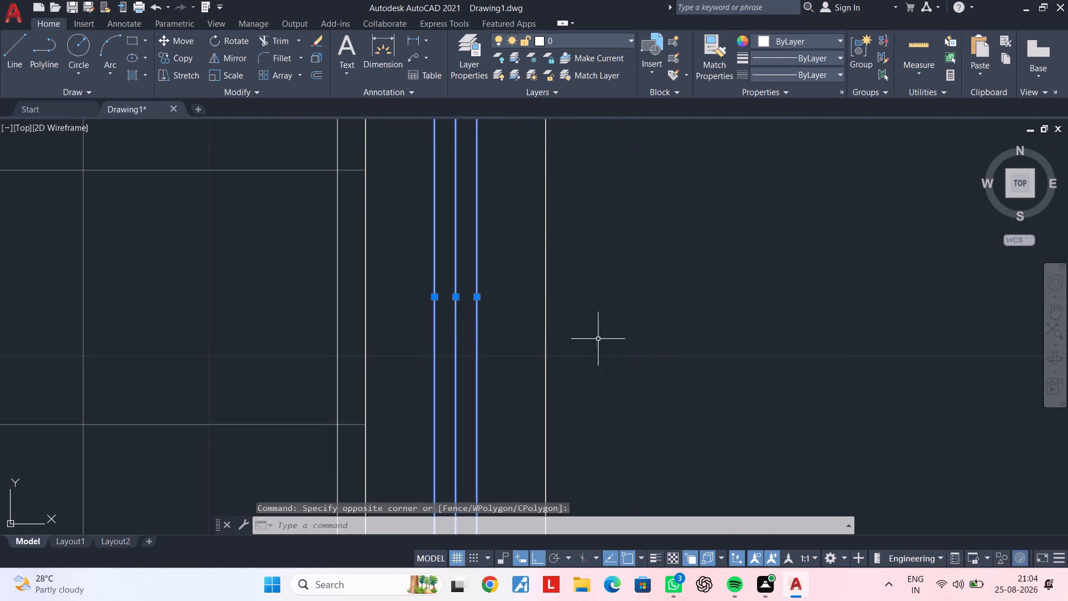
left_click(547, 337)
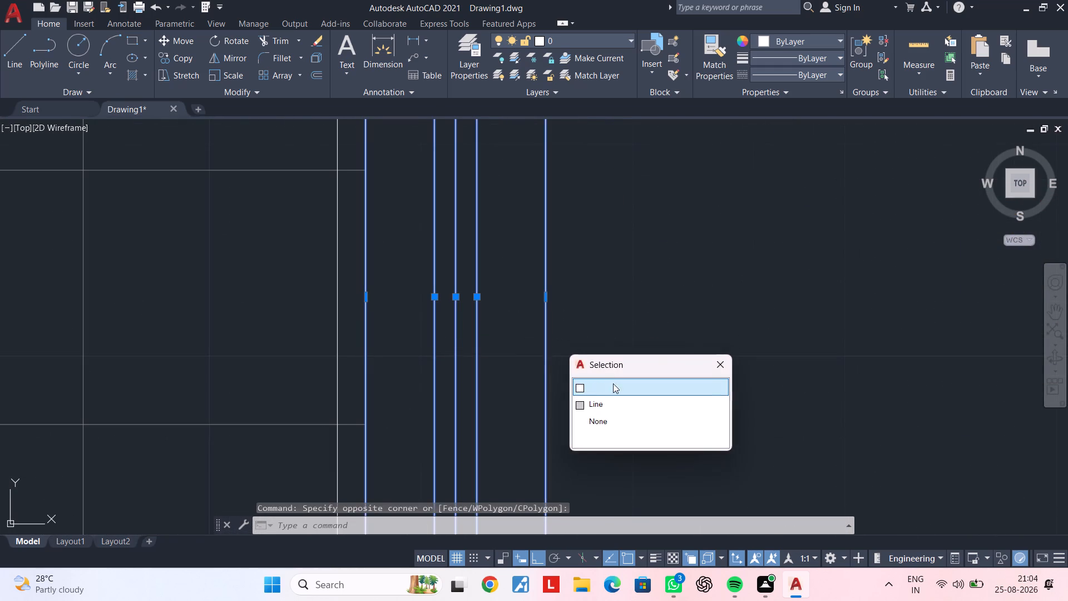
left_click(612, 386)
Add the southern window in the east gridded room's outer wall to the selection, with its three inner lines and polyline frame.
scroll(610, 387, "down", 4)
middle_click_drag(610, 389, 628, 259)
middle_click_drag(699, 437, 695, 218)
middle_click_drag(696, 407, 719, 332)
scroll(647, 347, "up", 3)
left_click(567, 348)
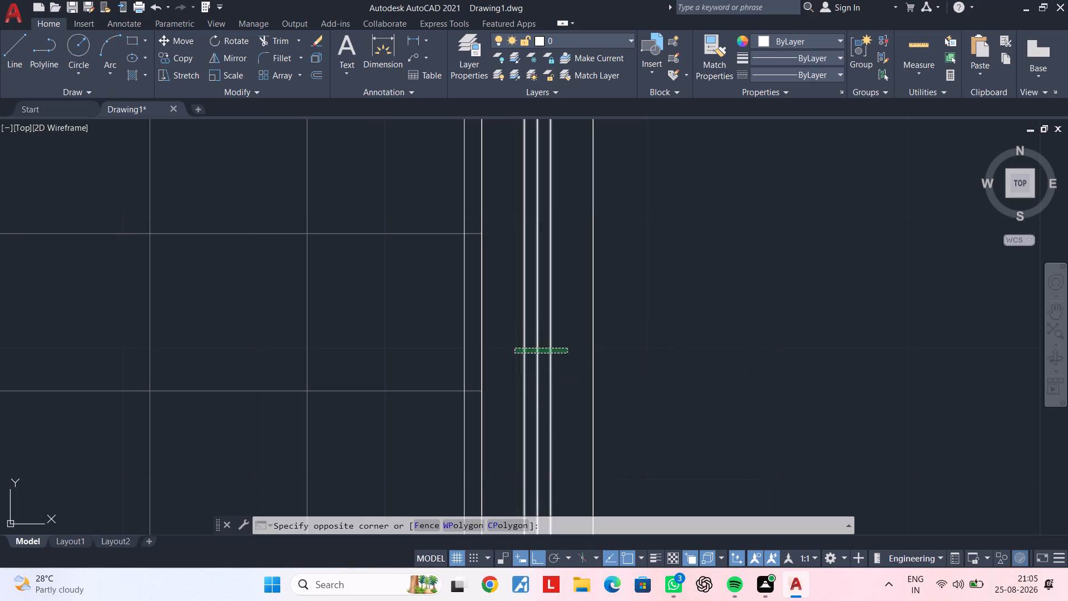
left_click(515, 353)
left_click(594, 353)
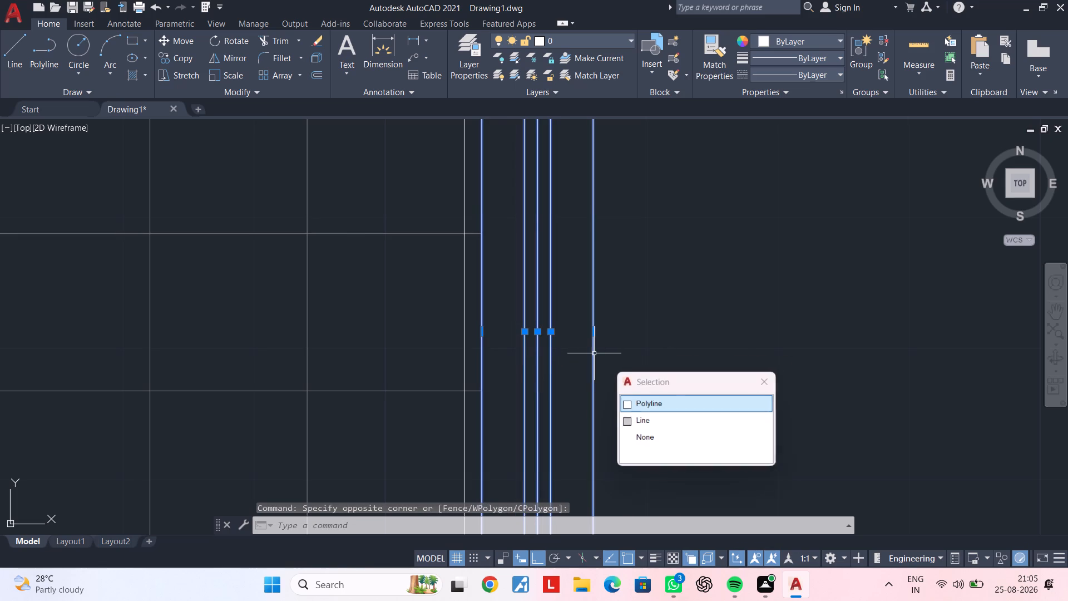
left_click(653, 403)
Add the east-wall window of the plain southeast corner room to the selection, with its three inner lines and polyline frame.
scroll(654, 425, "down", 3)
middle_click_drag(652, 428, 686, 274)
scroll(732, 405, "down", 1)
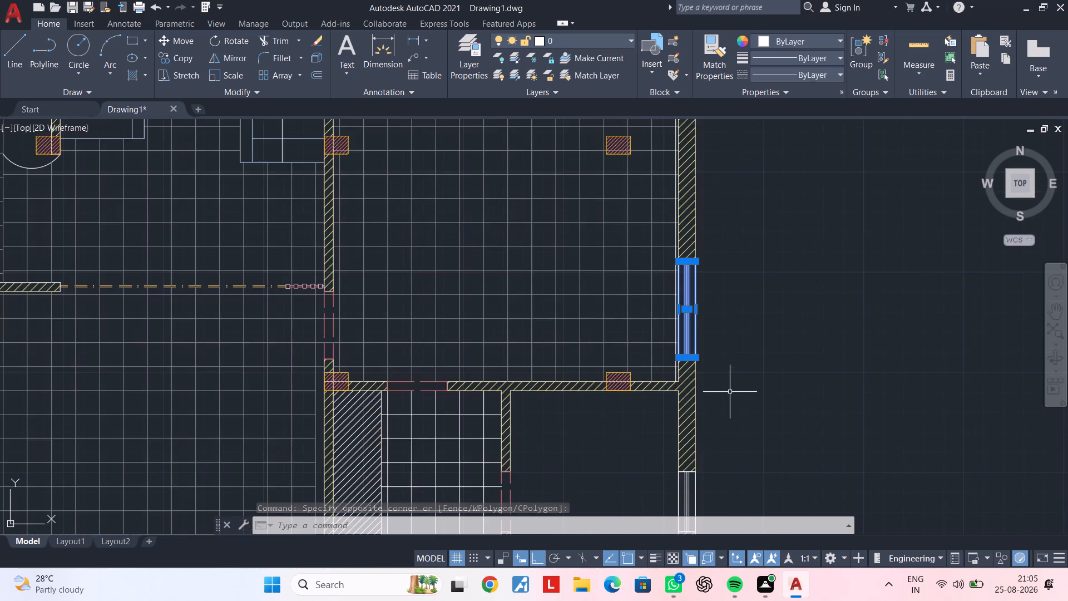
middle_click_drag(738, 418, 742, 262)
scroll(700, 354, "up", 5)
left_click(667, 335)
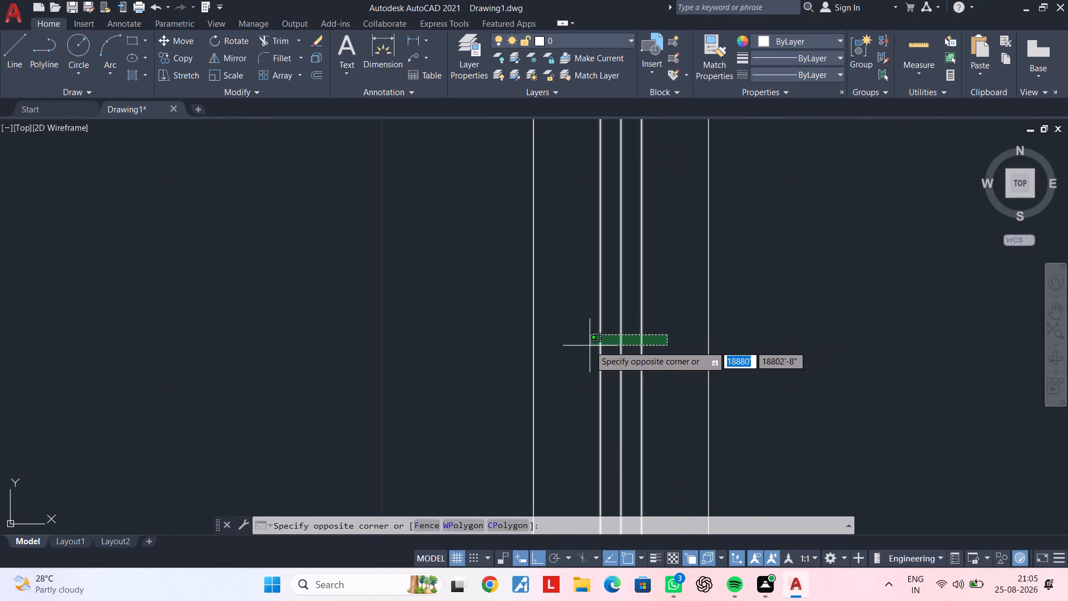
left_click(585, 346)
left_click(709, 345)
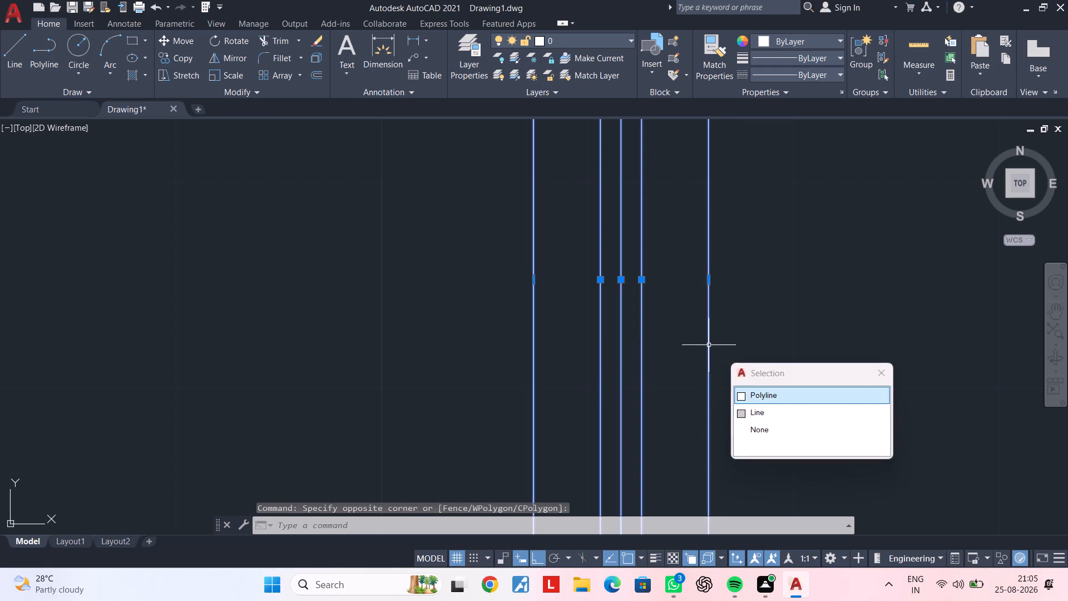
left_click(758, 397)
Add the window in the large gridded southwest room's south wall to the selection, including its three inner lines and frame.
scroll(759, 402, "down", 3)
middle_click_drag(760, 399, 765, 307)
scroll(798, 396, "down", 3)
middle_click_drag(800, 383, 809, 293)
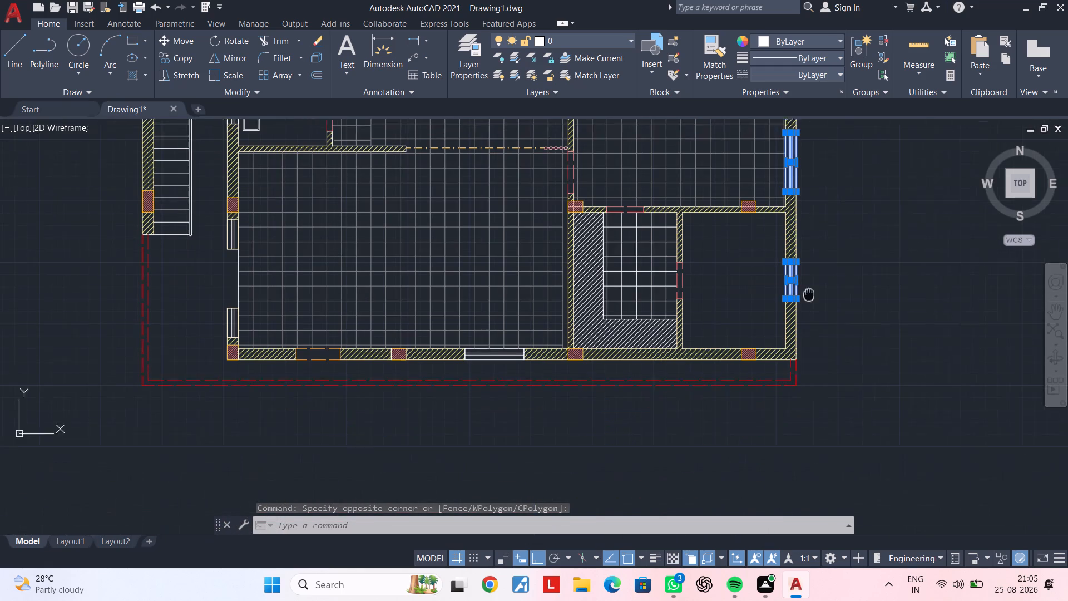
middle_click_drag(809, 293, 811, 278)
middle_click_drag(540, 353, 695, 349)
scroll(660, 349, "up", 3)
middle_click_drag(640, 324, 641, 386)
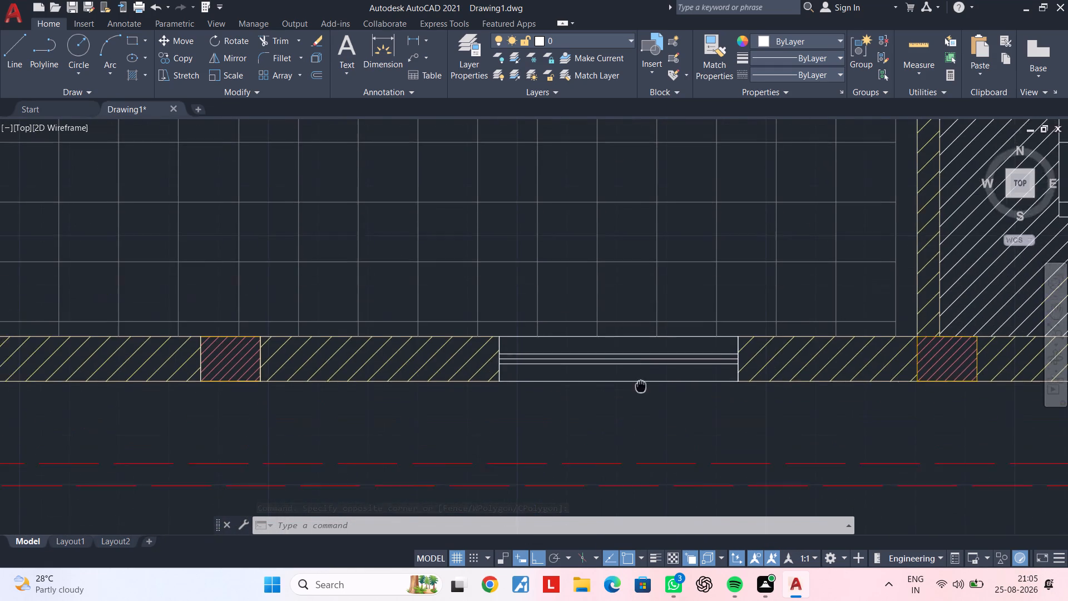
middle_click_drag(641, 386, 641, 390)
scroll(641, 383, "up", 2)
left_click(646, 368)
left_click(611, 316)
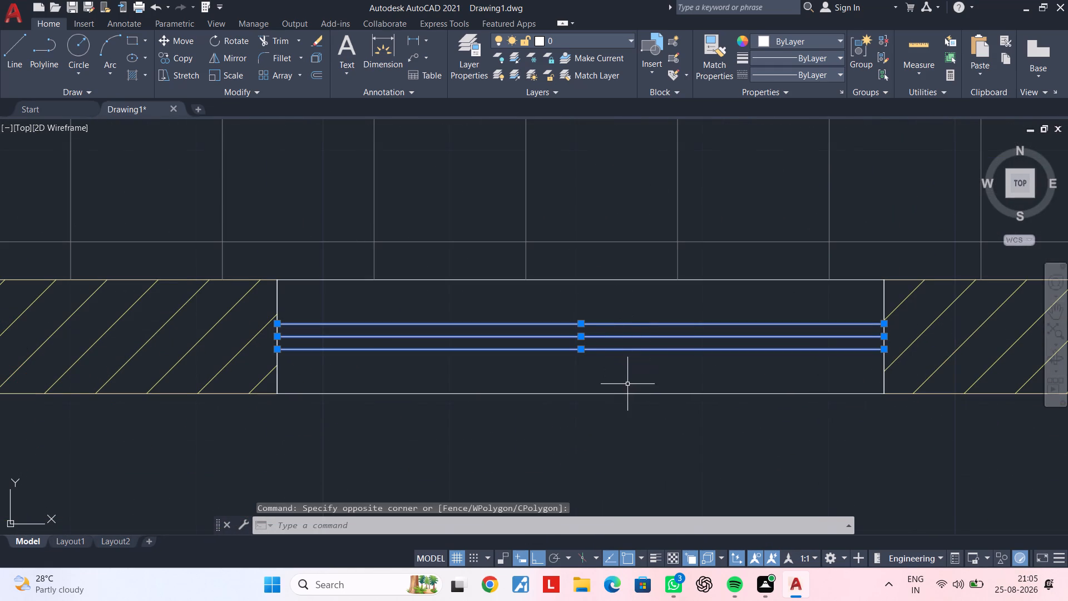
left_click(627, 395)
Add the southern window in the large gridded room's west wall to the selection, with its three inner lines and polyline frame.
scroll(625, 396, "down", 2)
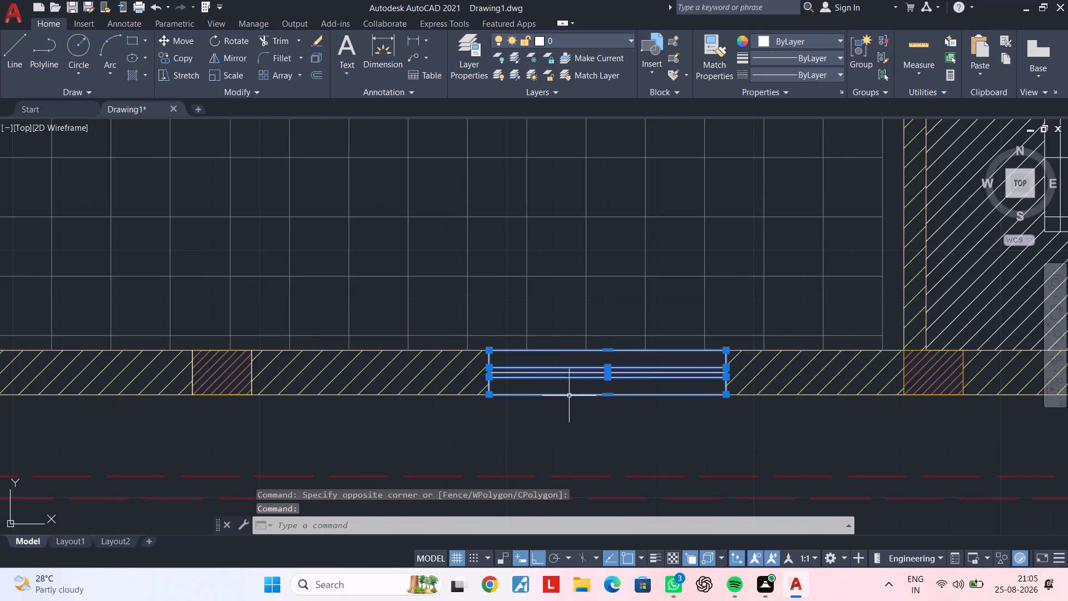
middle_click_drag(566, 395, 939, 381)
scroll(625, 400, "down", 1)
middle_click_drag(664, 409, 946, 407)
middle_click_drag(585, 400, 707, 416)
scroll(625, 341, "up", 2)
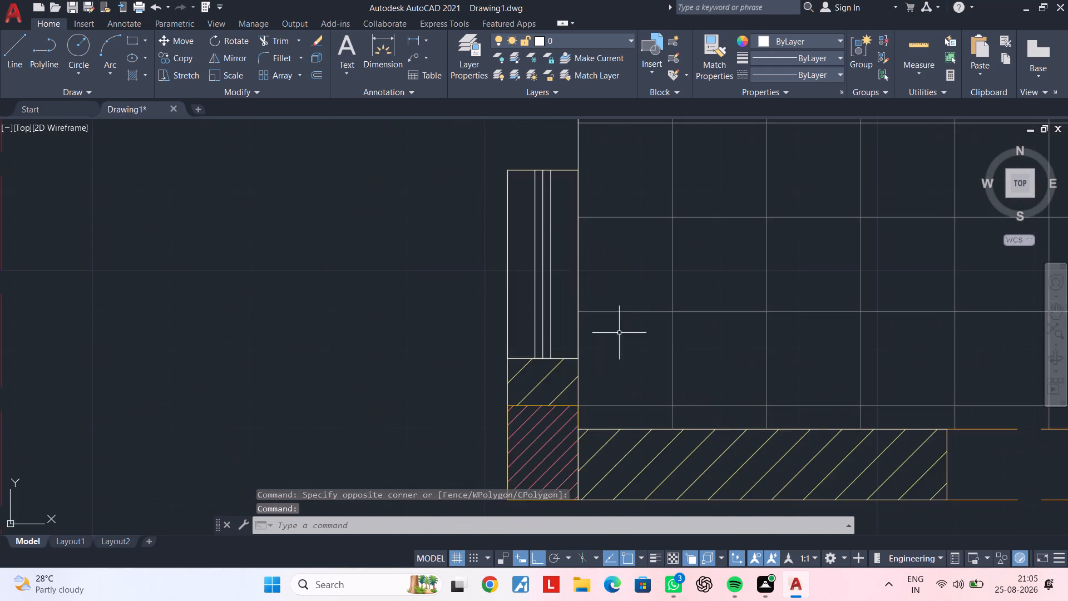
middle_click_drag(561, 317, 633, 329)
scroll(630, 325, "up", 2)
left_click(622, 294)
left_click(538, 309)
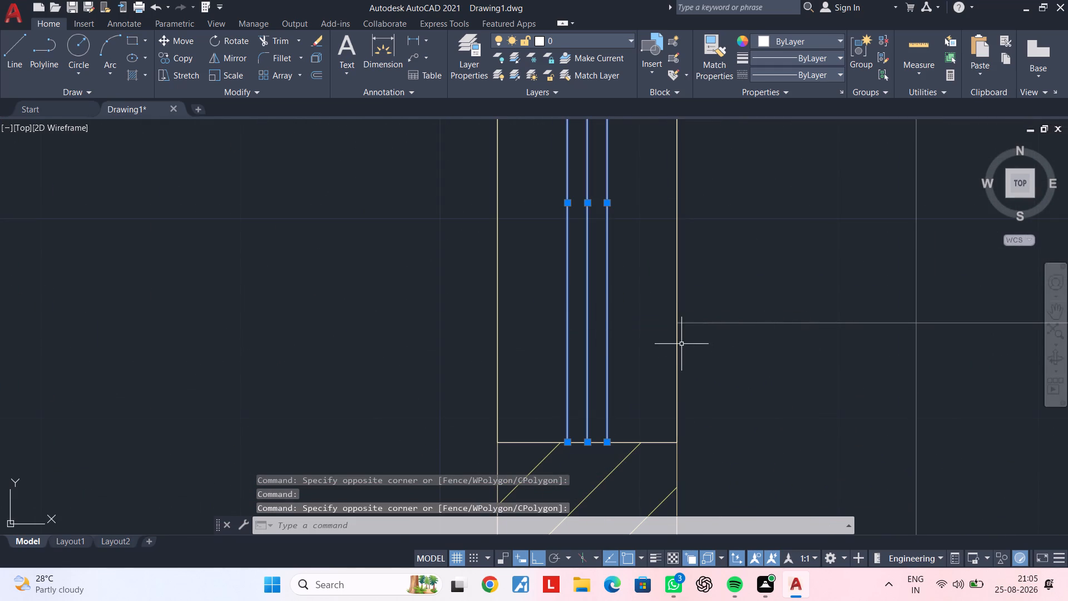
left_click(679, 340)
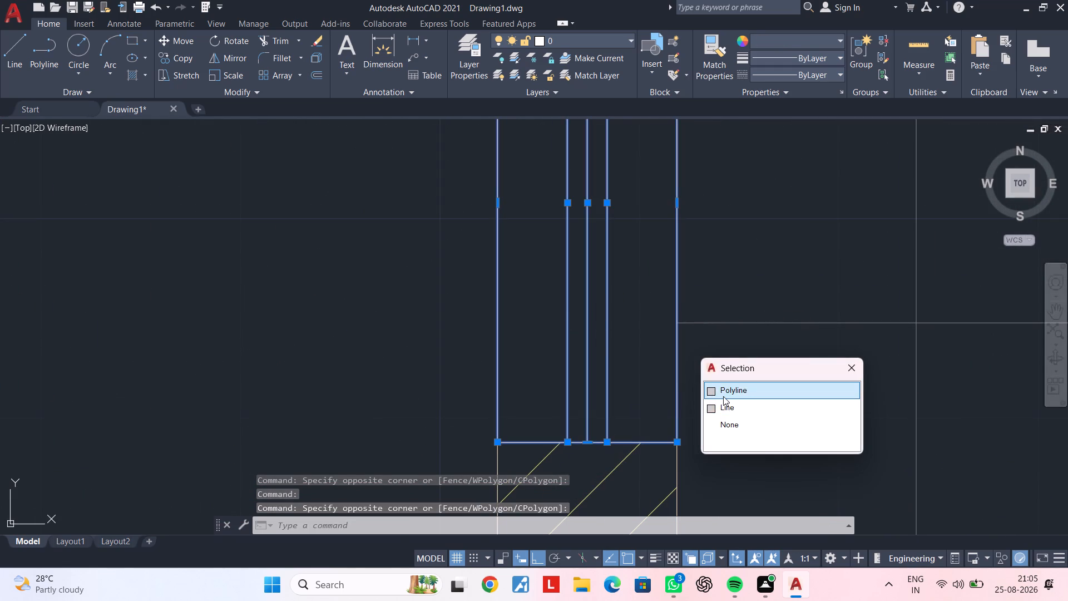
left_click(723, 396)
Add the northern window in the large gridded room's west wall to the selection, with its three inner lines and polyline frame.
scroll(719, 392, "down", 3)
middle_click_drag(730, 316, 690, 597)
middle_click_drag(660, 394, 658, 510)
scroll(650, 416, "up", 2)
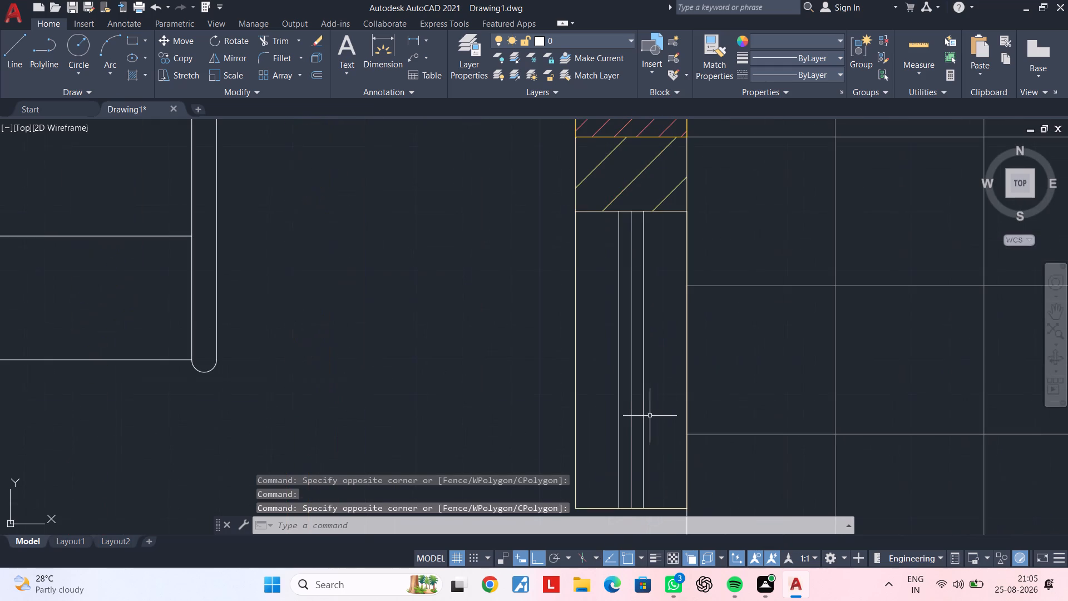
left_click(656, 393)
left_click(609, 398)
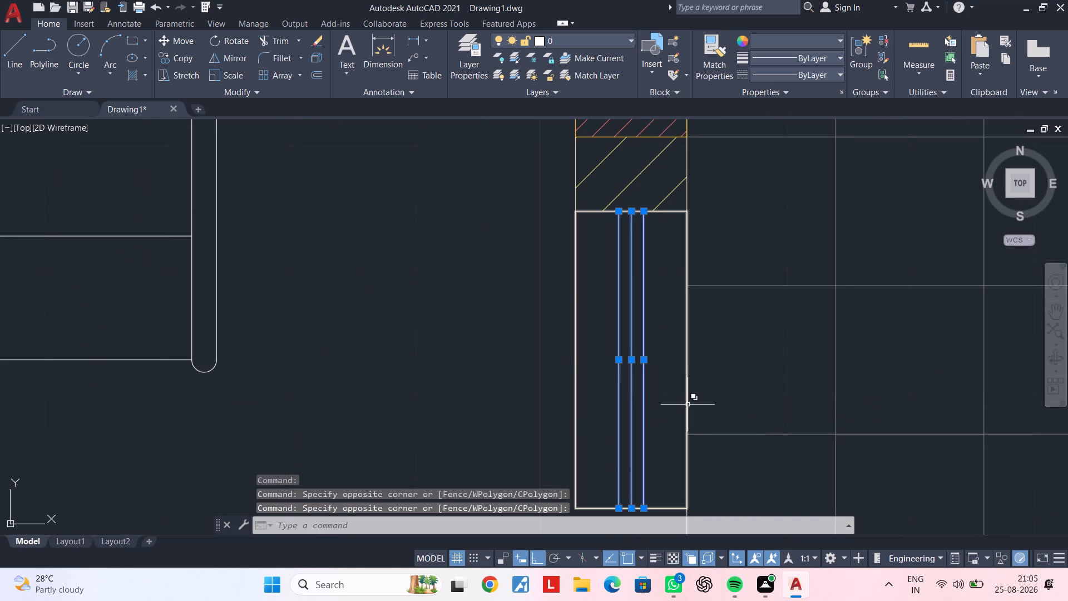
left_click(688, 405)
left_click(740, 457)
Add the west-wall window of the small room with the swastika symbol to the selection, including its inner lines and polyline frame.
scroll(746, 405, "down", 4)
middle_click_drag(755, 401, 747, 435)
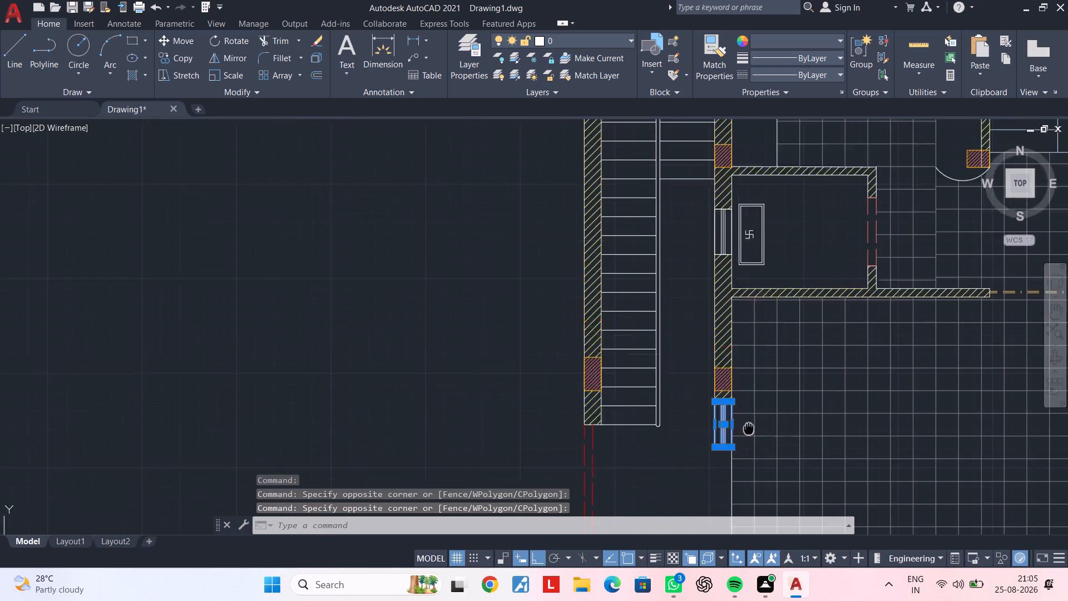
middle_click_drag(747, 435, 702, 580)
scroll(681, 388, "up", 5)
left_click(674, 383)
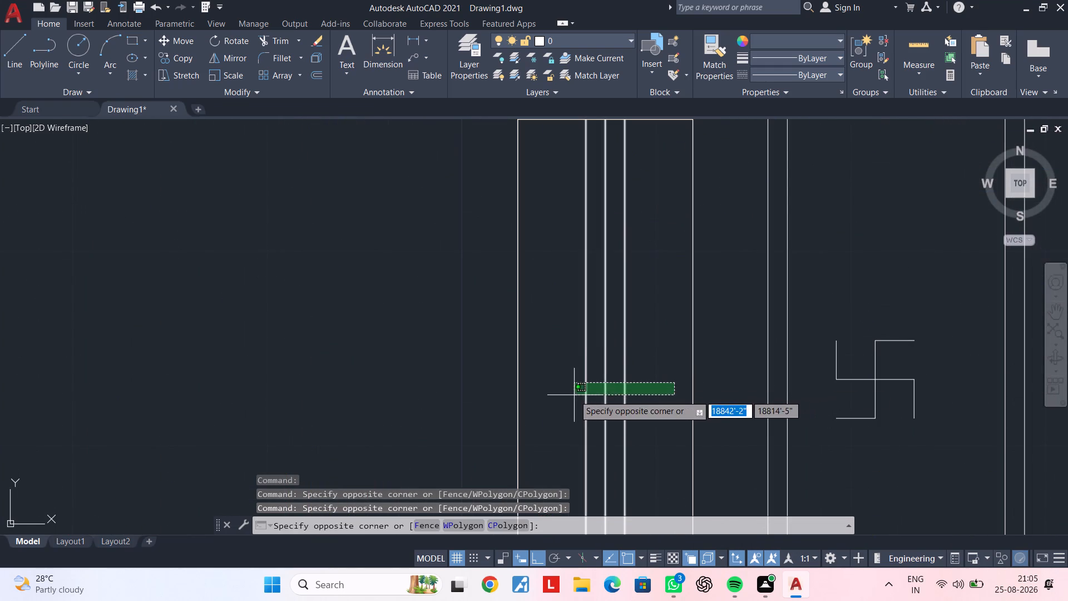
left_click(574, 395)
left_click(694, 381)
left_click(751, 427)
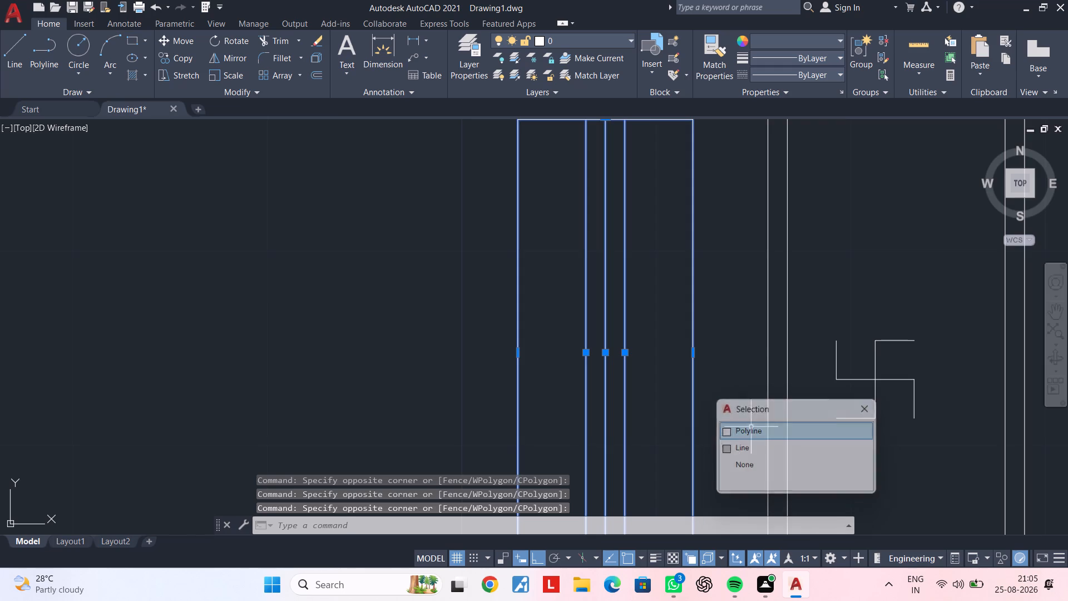
Create a new layer named Window in the layer properties manager.
scroll(751, 427, "down", 4)
middle_click_drag(750, 420, 588, 534)
scroll(664, 485, "down", 1)
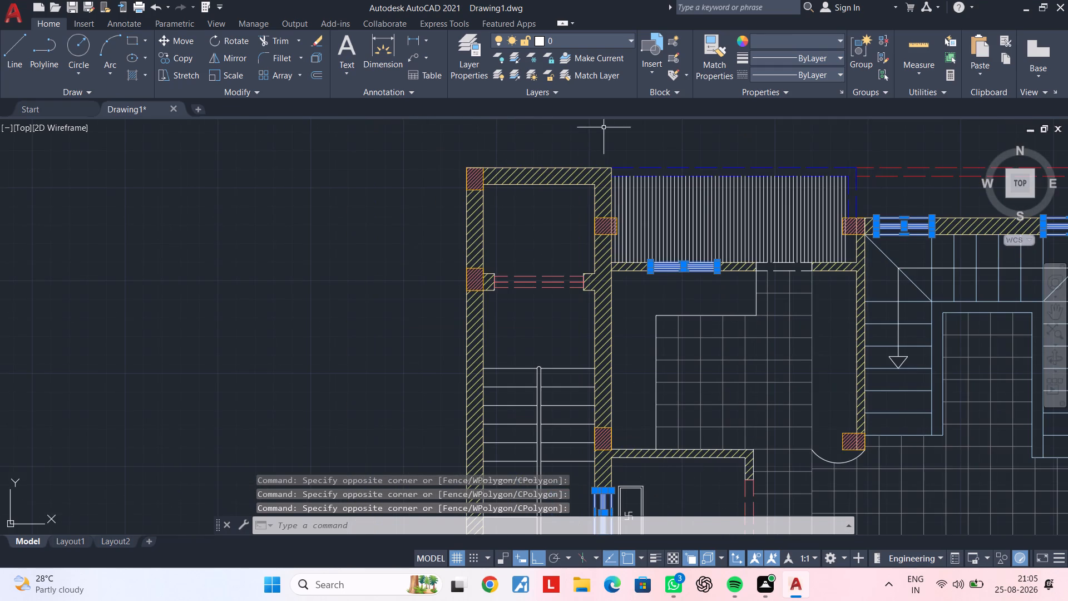
left_click(476, 46)
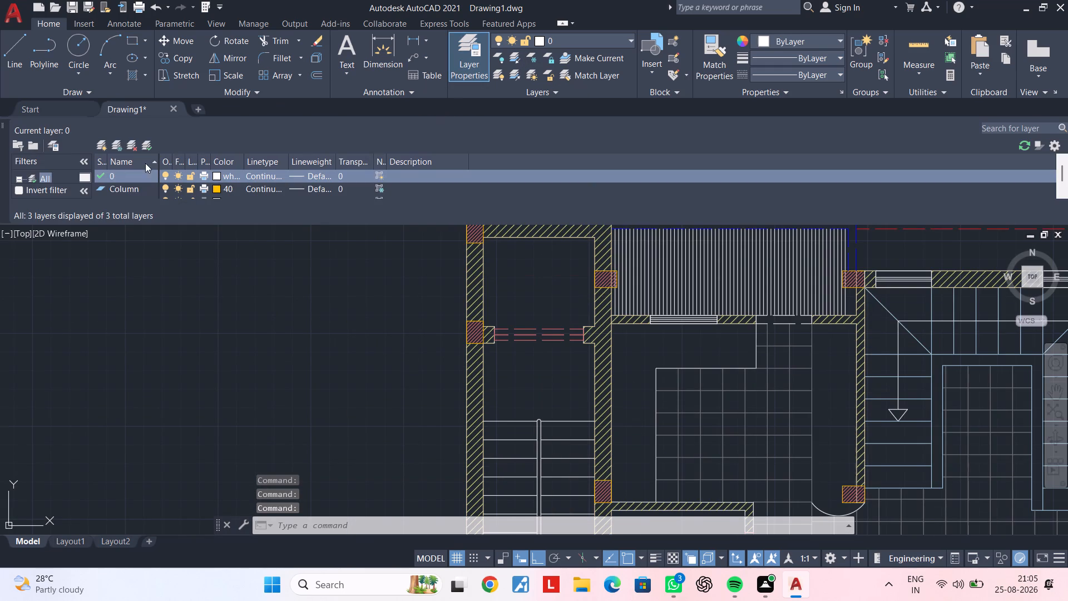
left_click(120, 146)
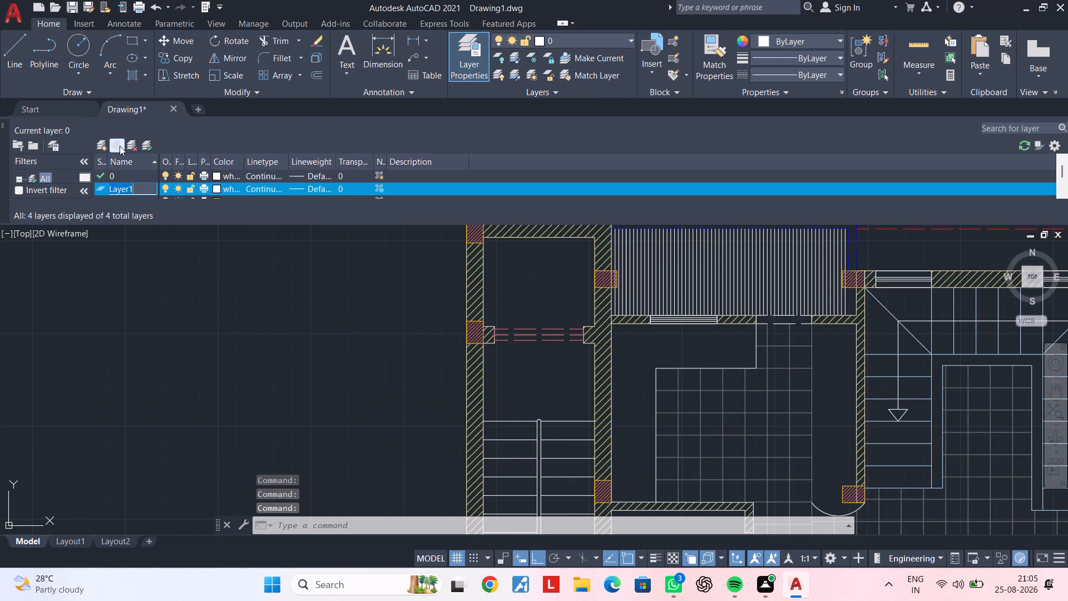
key("BackSpace")
key("BackSpace")
key("BackSpace")
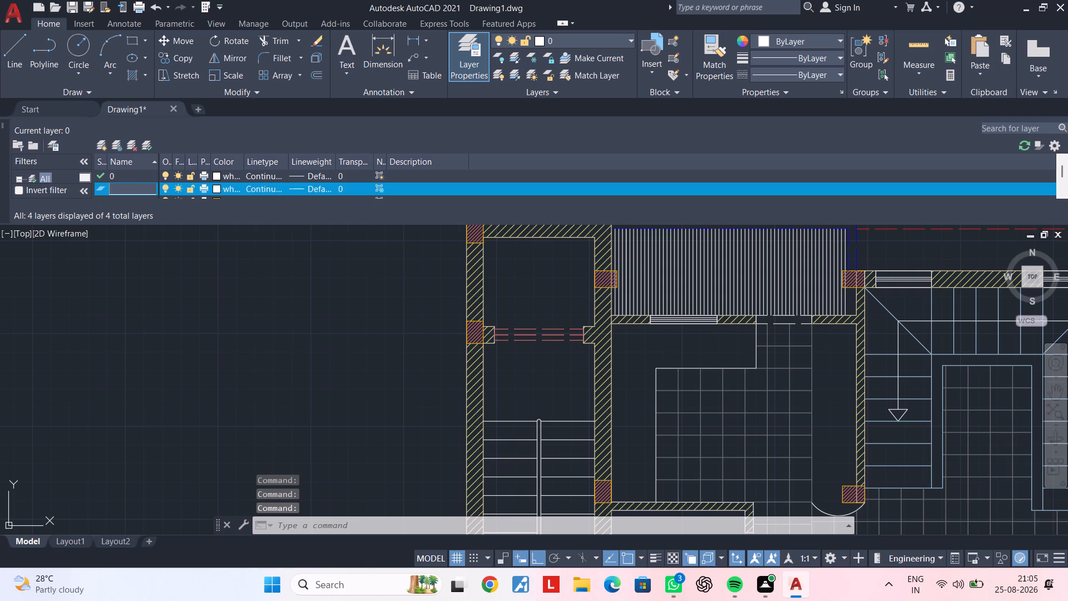
key("BackSpace")
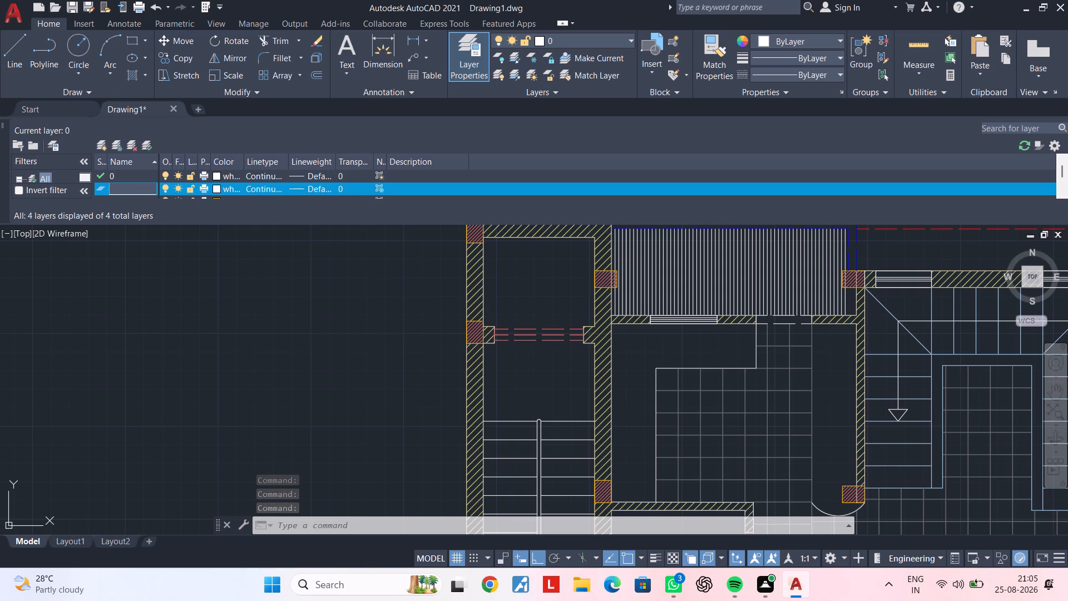
type("Window")
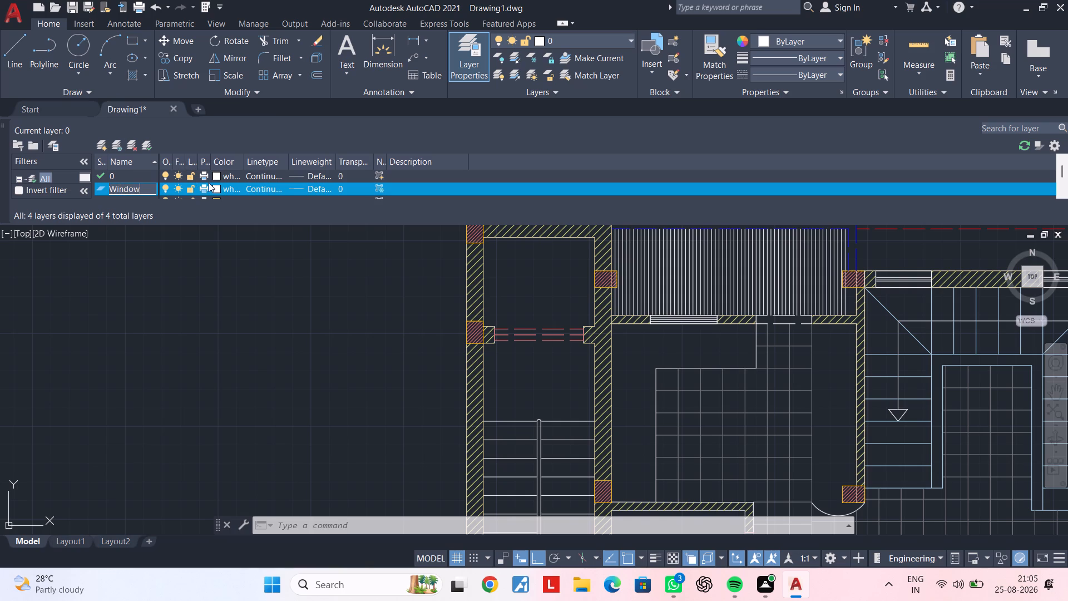
Set the Window layer's color to orange, index color 30.
left_click(216, 187)
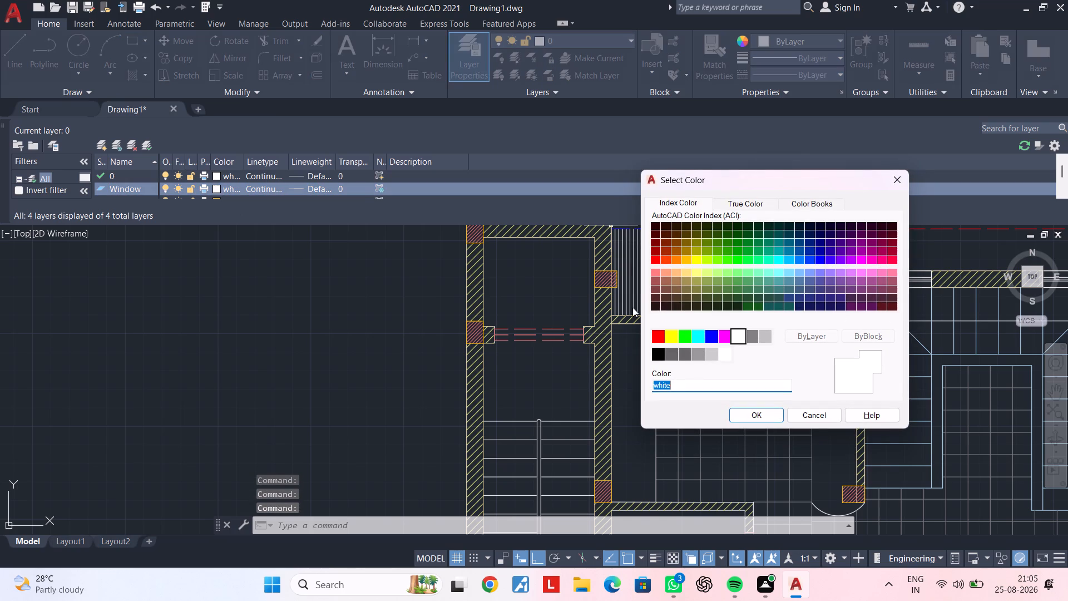
left_click(675, 262)
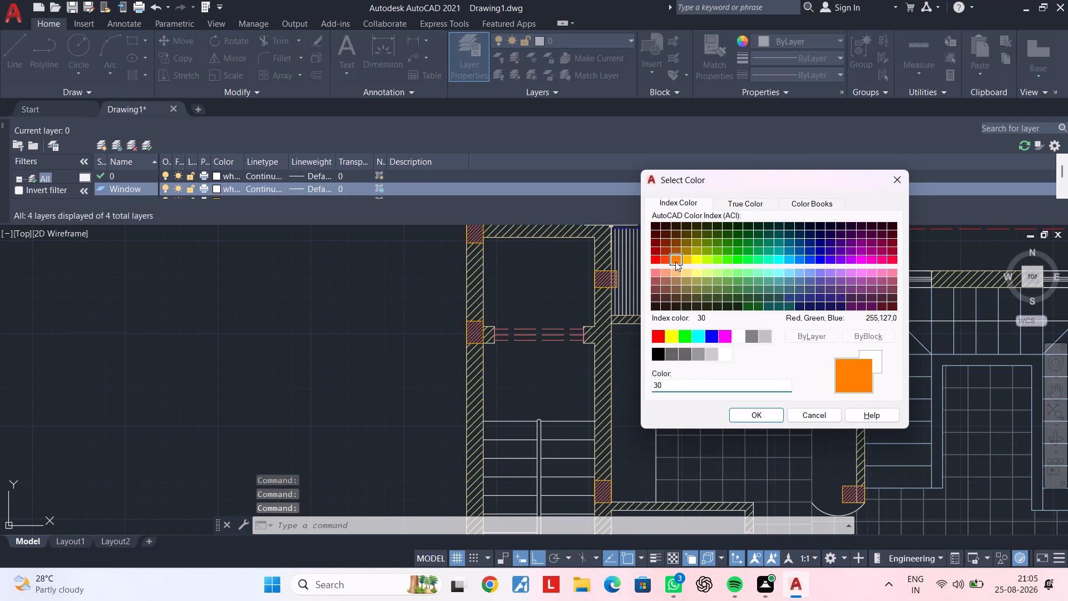
left_click(765, 417)
key("Escape")
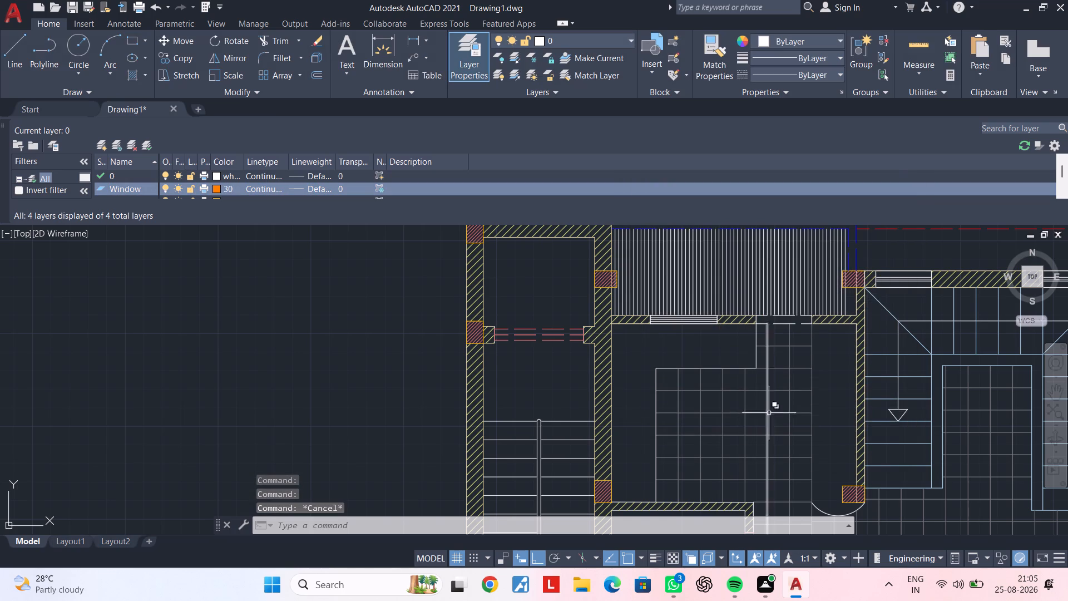
key("Escape")
key("Escape")
Select the west-wall window of the small room with the swastika symbol: its three inner lines and its polyline frame.
scroll(585, 387, "down", 2)
middle_click_drag(590, 396, 513, 352)
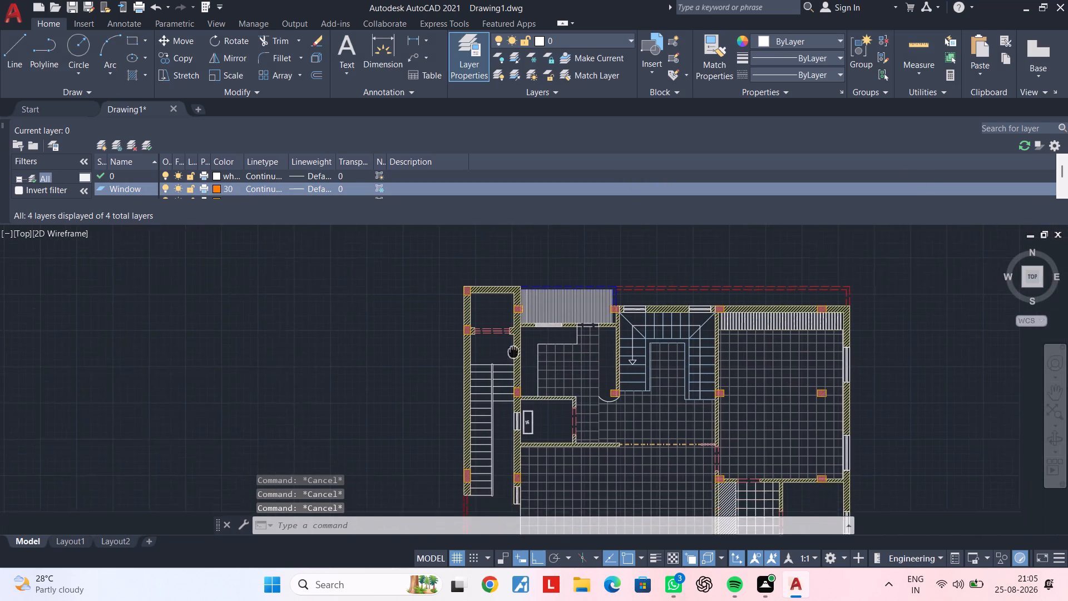
middle_click_drag(513, 352, 530, 289)
scroll(535, 352, "up", 4)
middle_click_drag(538, 349, 557, 420)
scroll(535, 396, "up", 2)
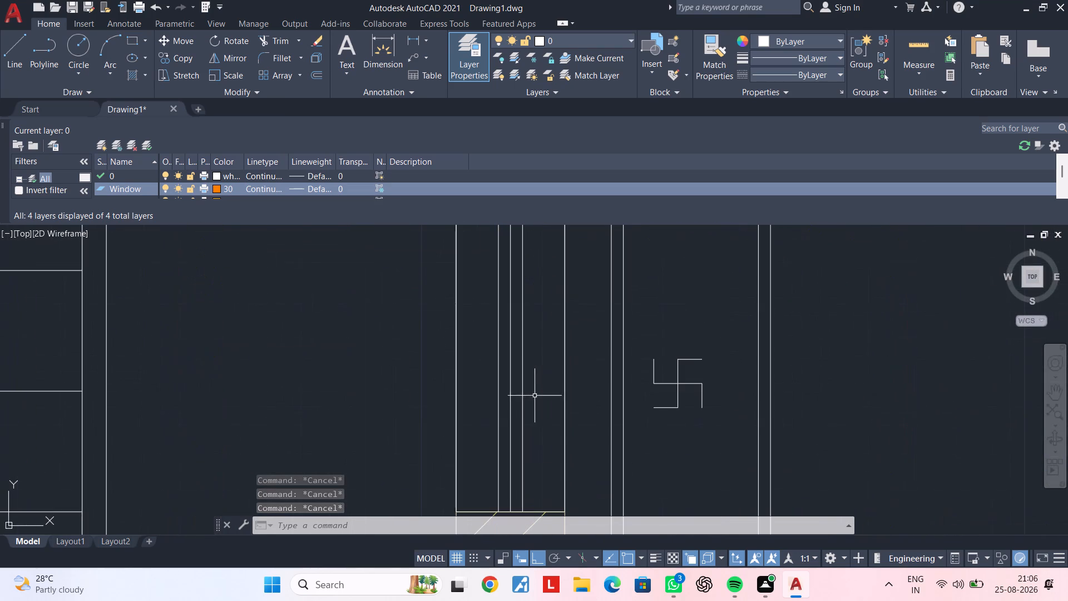
left_click(550, 380)
left_click(483, 392)
left_click(566, 378)
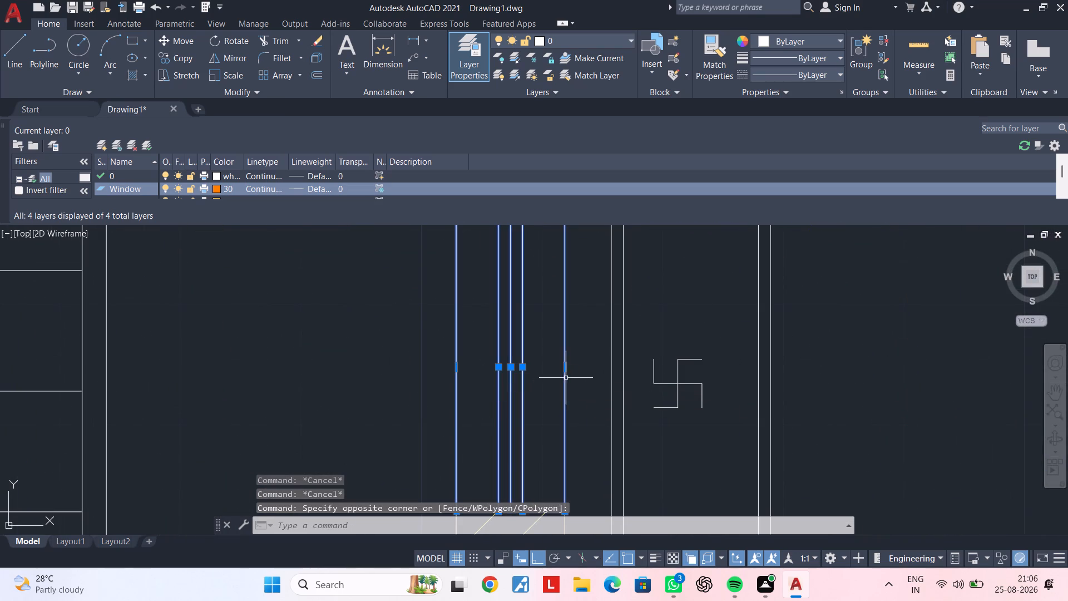
left_click(611, 429)
Add the window below the line-hatched strip north of the swastika-symbol room to the selection: its three inner lines and polyline frame.
scroll(629, 383, "down", 2)
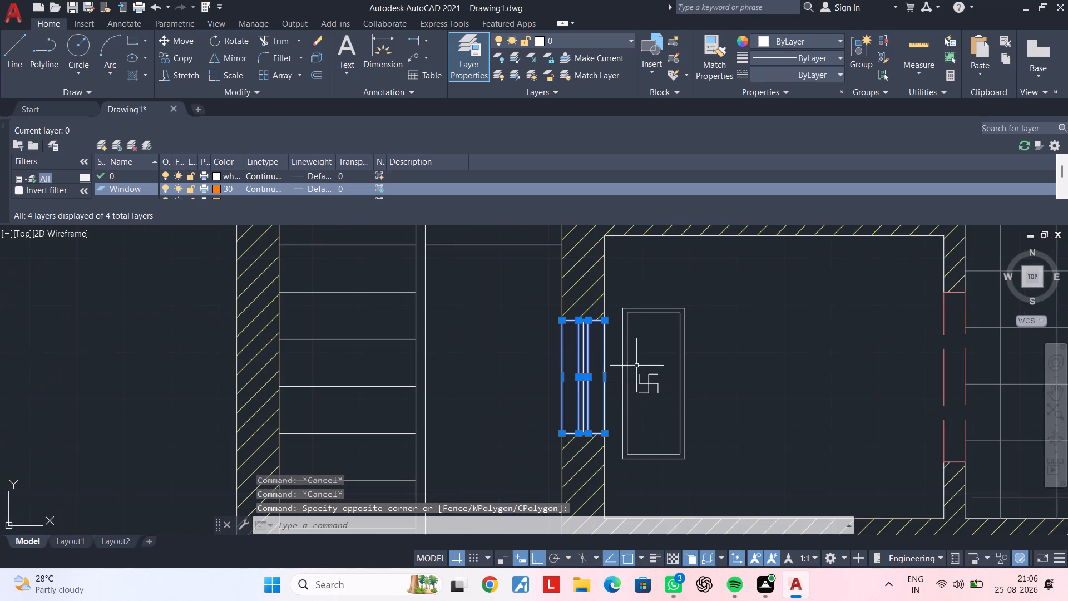
middle_click_drag(636, 372, 568, 520)
middle_click_drag(584, 360, 552, 600)
scroll(589, 438, "down", 1)
middle_click_drag(587, 445, 577, 474)
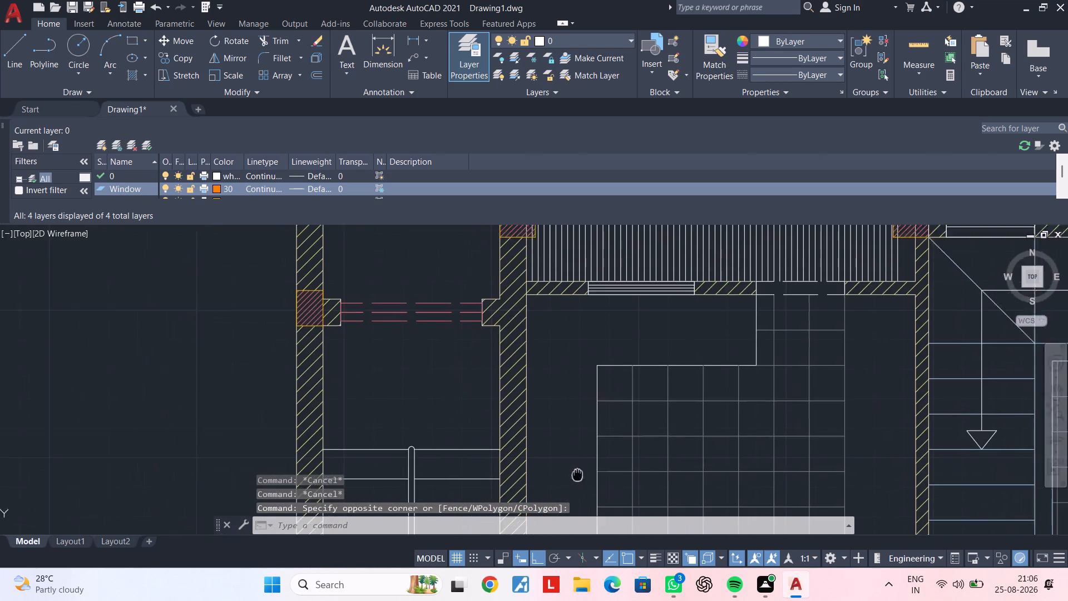
middle_click_drag(577, 474, 537, 571)
scroll(596, 417, "up", 2)
middle_click_drag(600, 390, 574, 504)
scroll(575, 493, "up", 2)
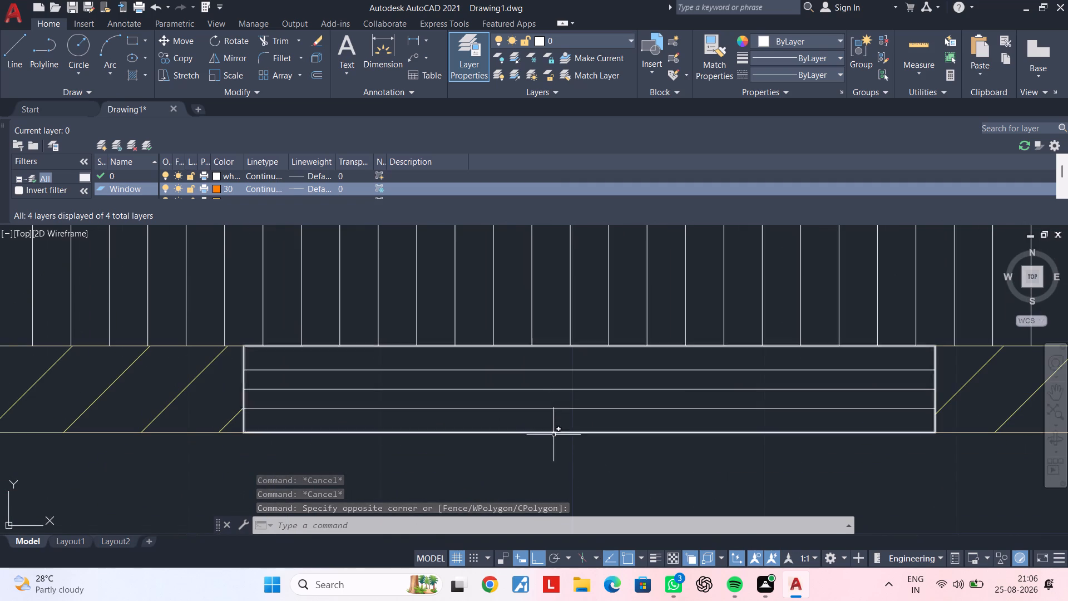
left_click(553, 438)
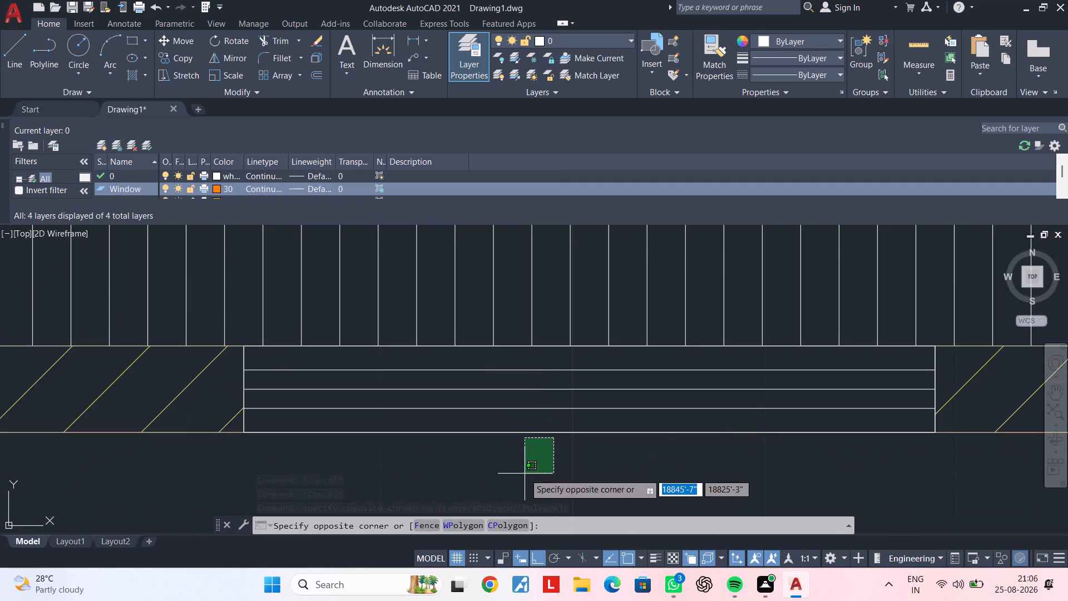
left_click(502, 465)
left_click(535, 421)
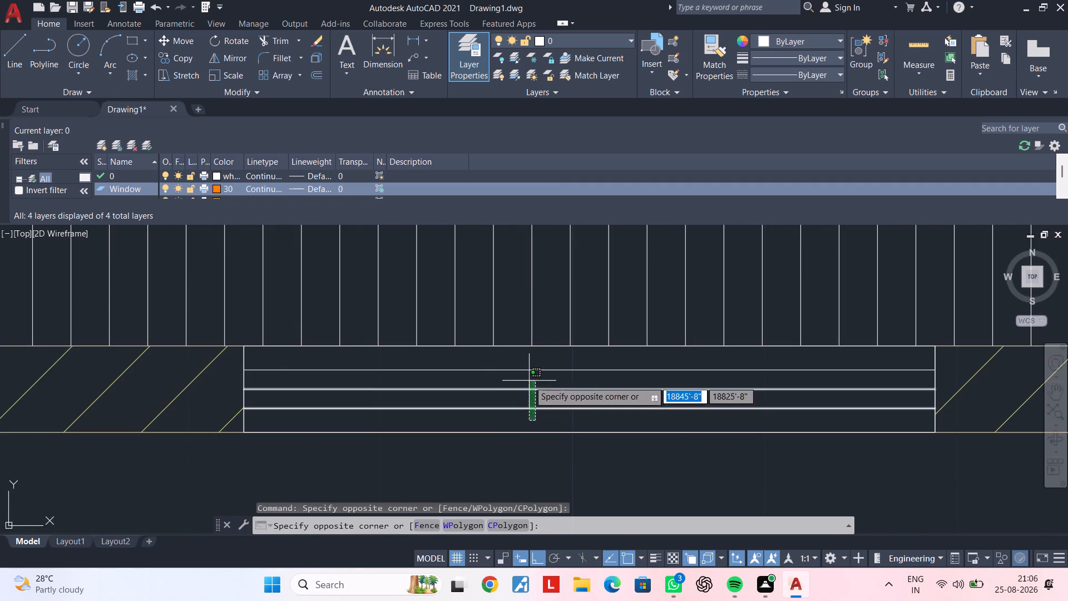
left_click(526, 364)
left_click(522, 344)
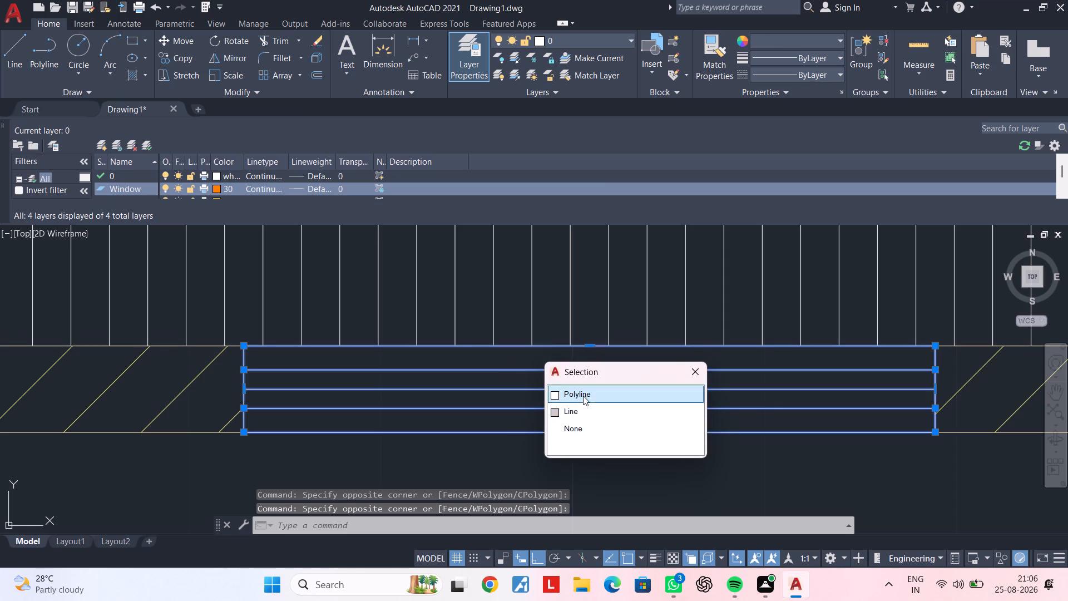
left_click(583, 393)
Add the two north-wall windows of the staircase bay to the selection, including their inner lines and polyline frames.
scroll(655, 423, "down", 4)
middle_click_drag(798, 426, 320, 407)
scroll(523, 346, "up", 2)
left_click(538, 348)
left_click(517, 317)
left_click(531, 294)
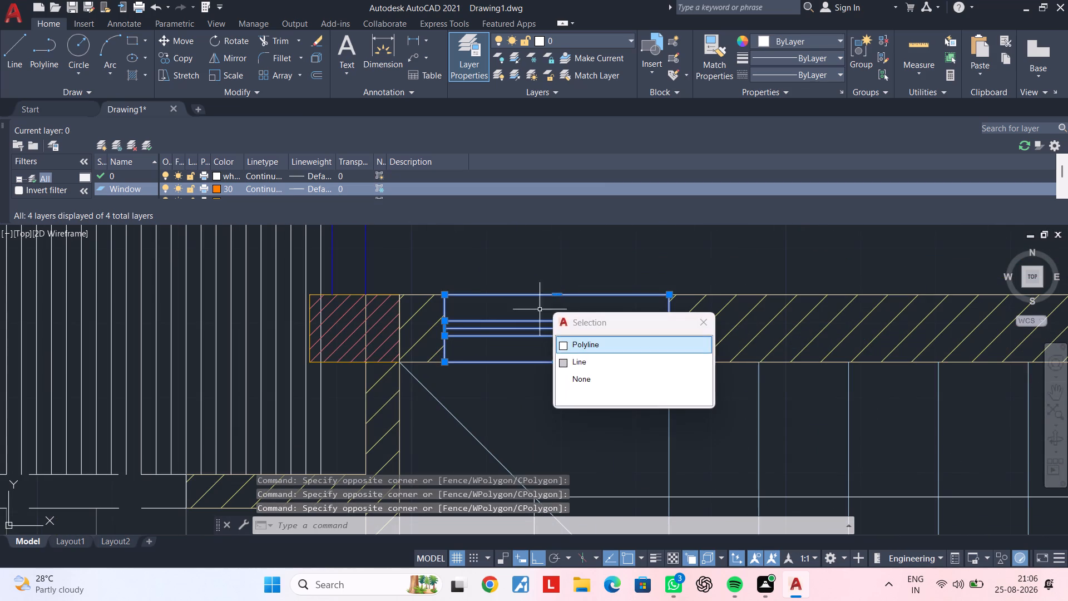
left_click(586, 345)
middle_click_drag(923, 401, 256, 410)
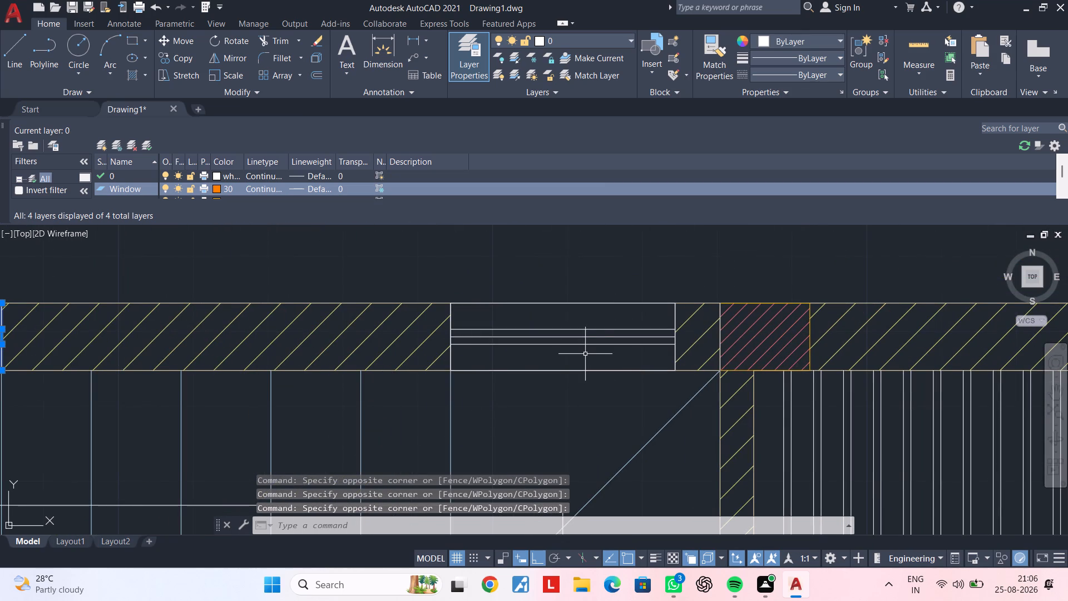
left_click(585, 354)
left_click(571, 326)
left_click(576, 302)
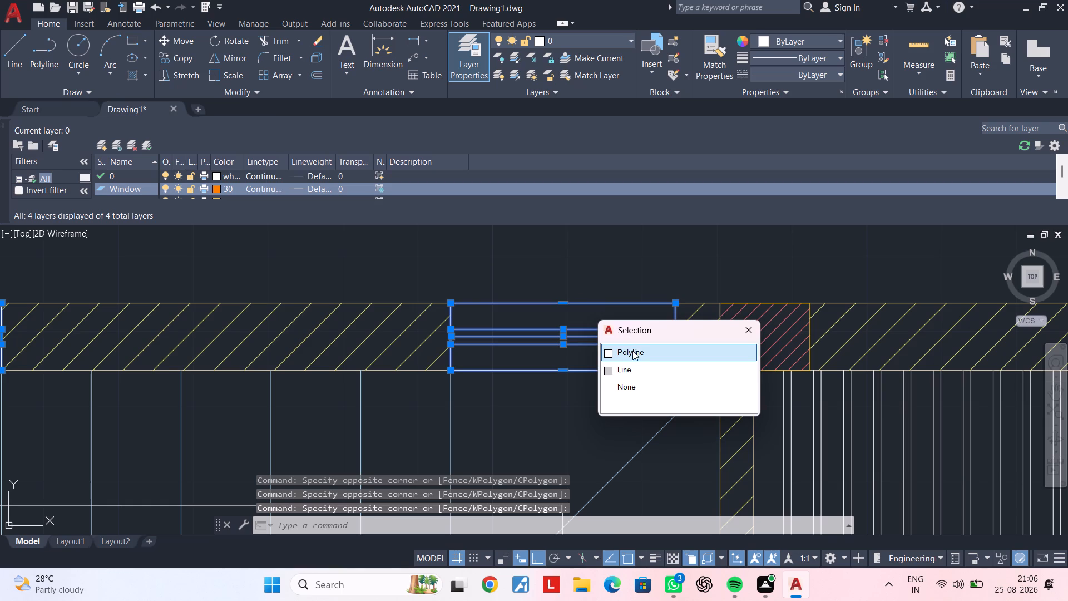
left_click(634, 352)
left_click(670, 347)
Add the upper east-wall window of the large tiled northeast room to the selection, with its inner lines and polyline frame.
scroll(723, 362, "down", 2)
middle_click_drag(723, 364, 711, 364)
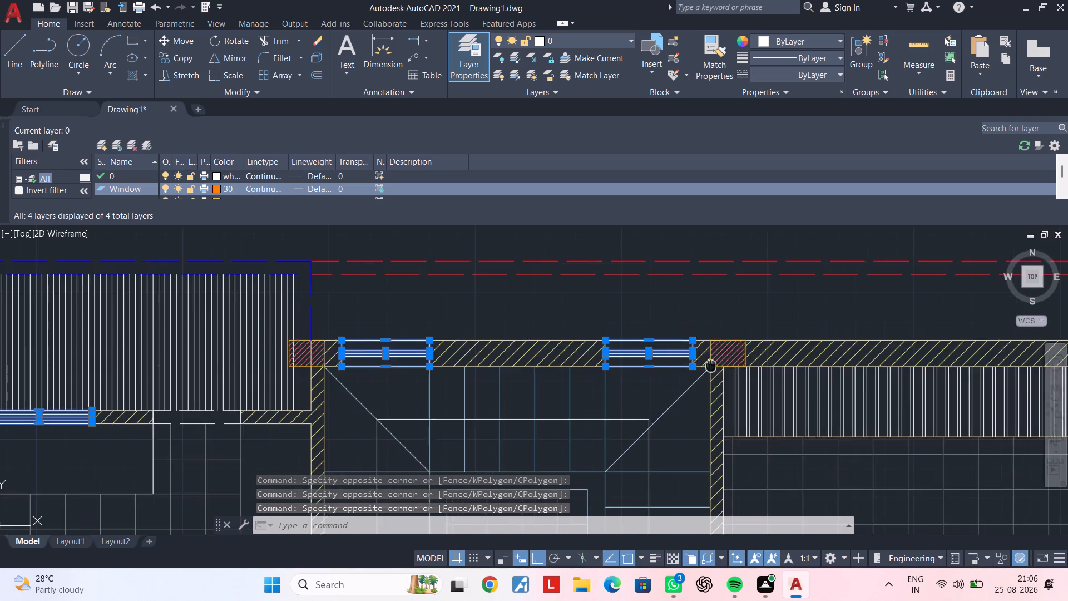
middle_click_drag(711, 364, 279, 341)
middle_click_drag(723, 371, 743, 236)
middle_click_drag(745, 358, 565, 318)
scroll(665, 367, "up", 1)
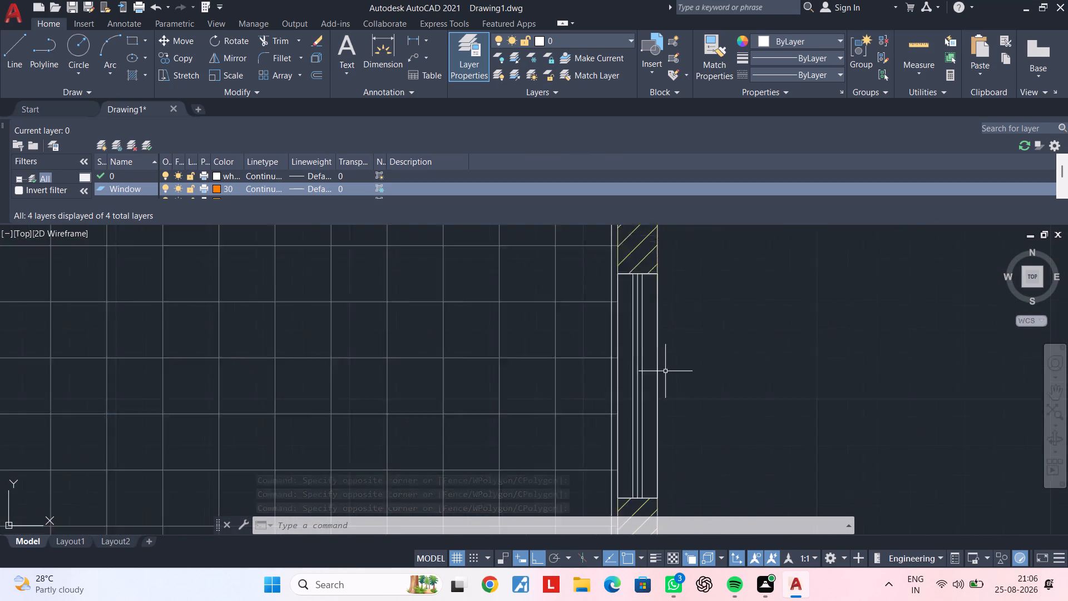
scroll(665, 371, "up", 2)
left_click(627, 375)
left_click(587, 386)
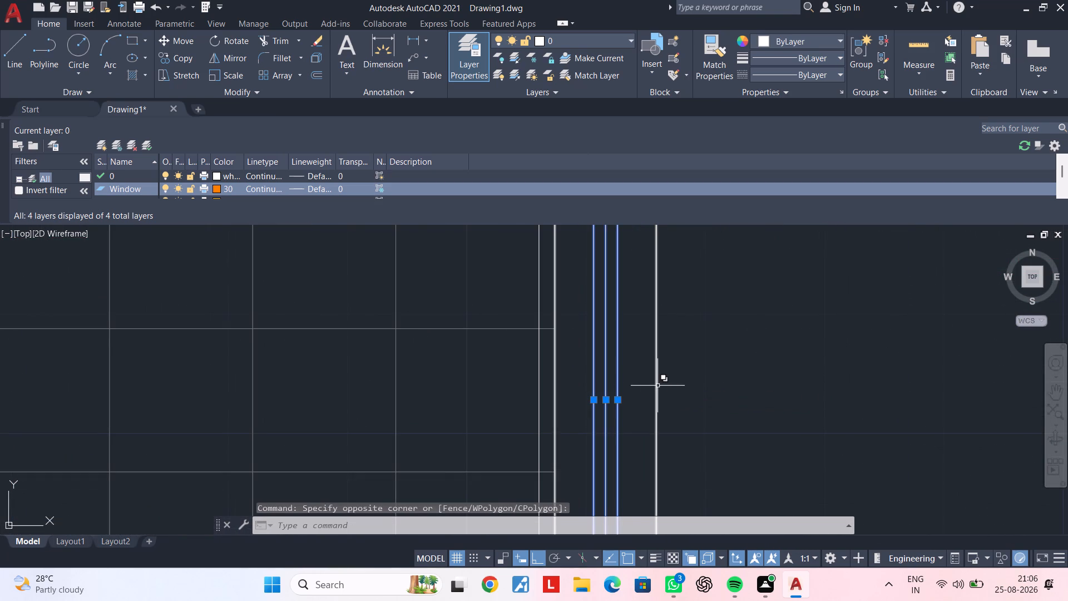
left_click(657, 386)
left_click(700, 432)
Add the lower east-wall window of the large northeast room to the selection, with its inner lines and polyline frame.
scroll(701, 447, "down", 3)
middle_click_drag(700, 433, 733, 232)
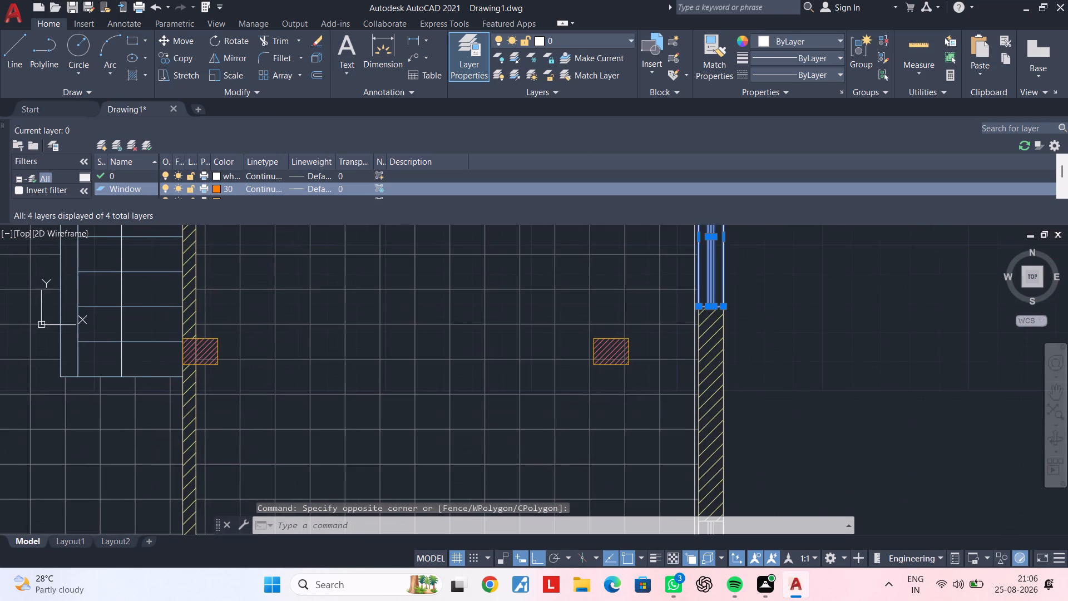
middle_click_drag(754, 392, 741, 180)
scroll(712, 370, "up", 2)
left_click(696, 372)
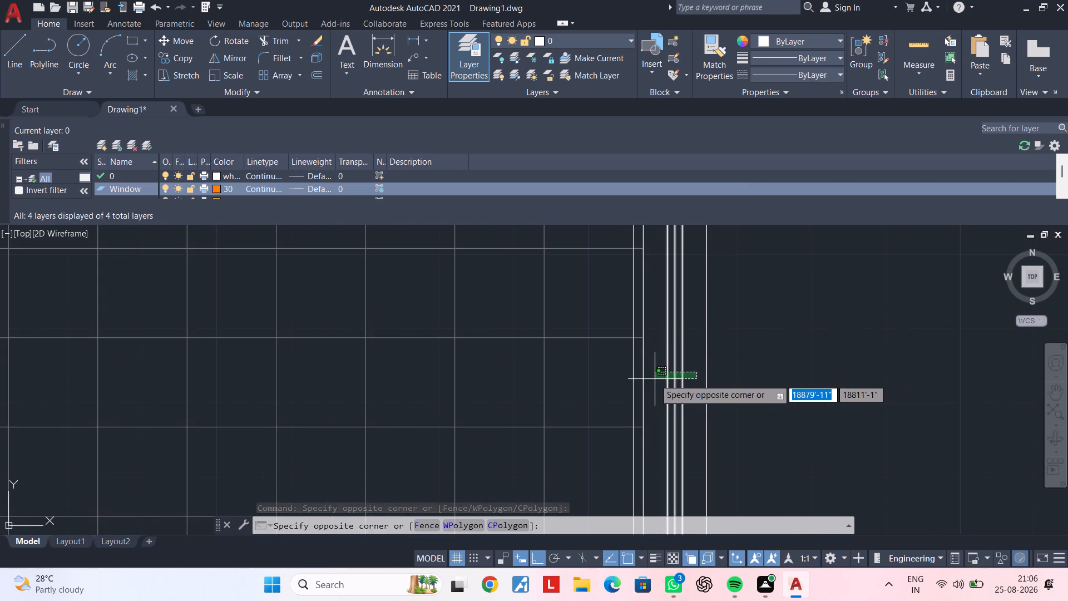
left_click(655, 379)
left_click(707, 379)
left_click(745, 425)
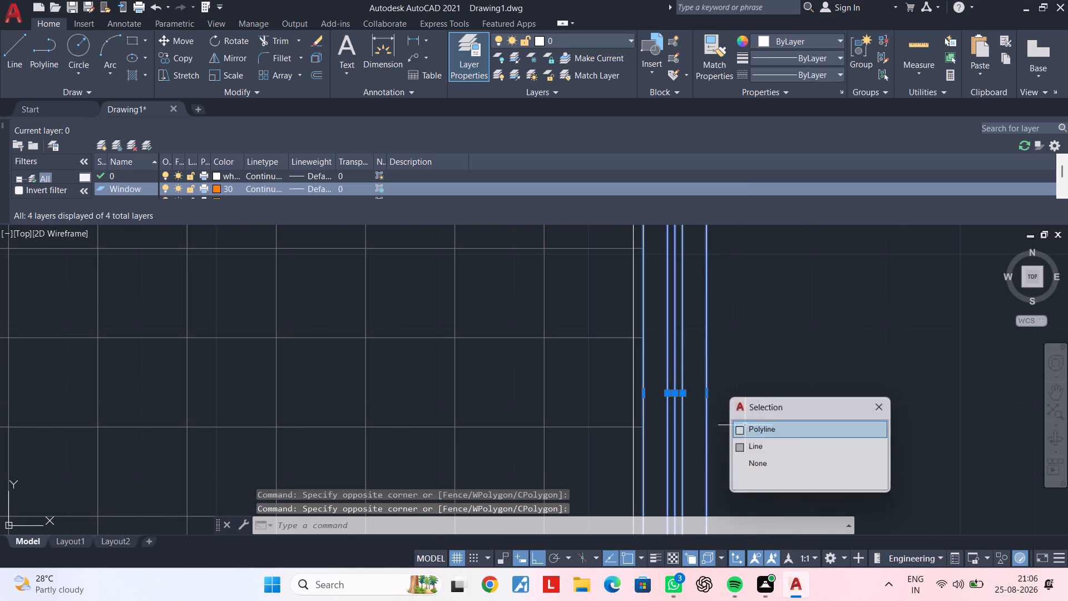
Add the east-wall window of the small southeast corner room to the selection, with its inner lines and polyline frame.
scroll(751, 429, "down", 2)
middle_click_drag(758, 382, 793, 221)
scroll(839, 407, "down", 2)
middle_click_drag(837, 397, 827, 251)
scroll(815, 331, "up", 3)
middle_click_drag(765, 295, 770, 368)
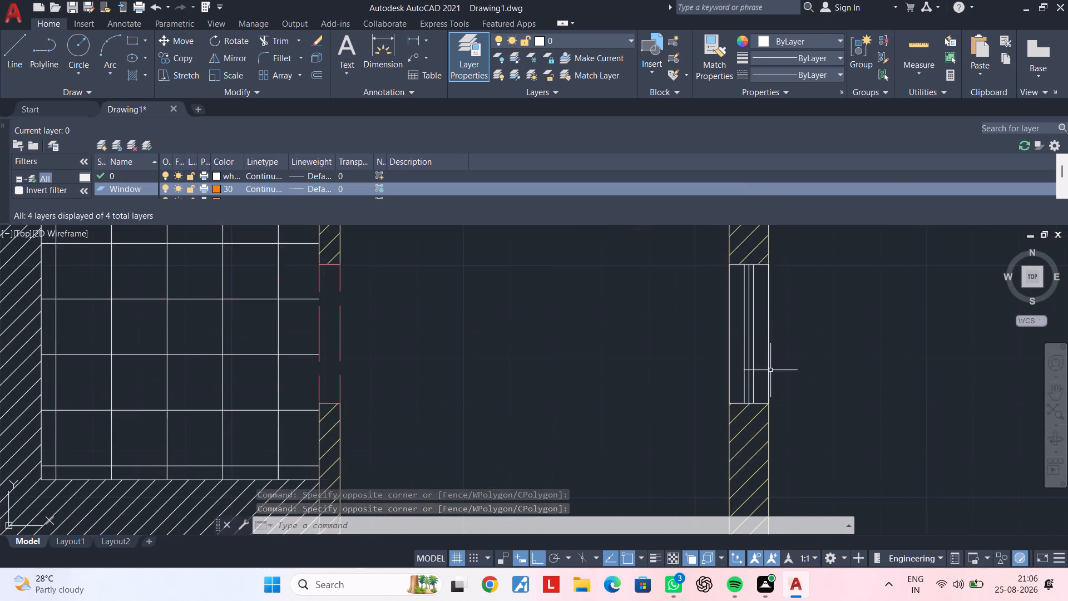
scroll(765, 358, "up", 2)
left_click(748, 329)
left_click(694, 341)
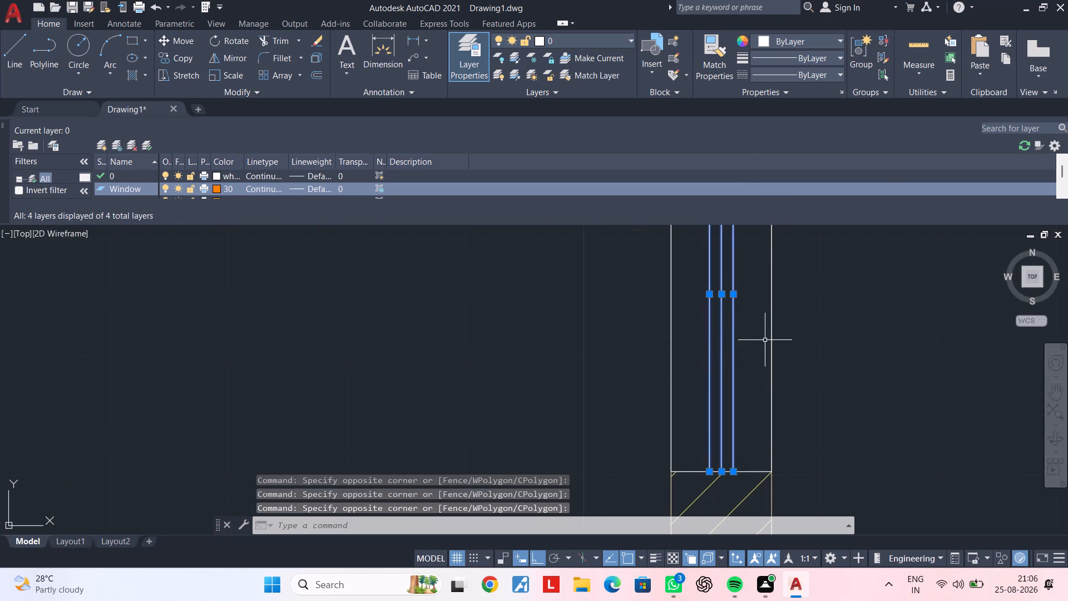
left_click(772, 338)
left_click(814, 388)
Add the south-wall window of the large tiled hall to the selection, including its three inner lines and its frame.
scroll(791, 393, "down", 3)
middle_click_drag(794, 390, 829, 302)
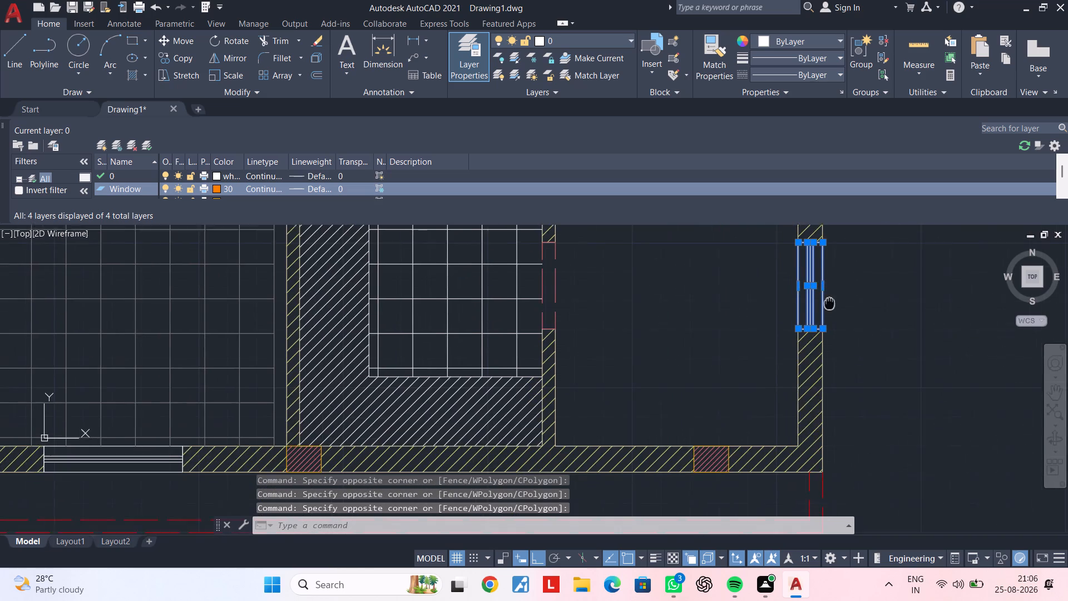
middle_click_drag(829, 302, 830, 300)
scroll(704, 409, "down", 2)
middle_click_drag(734, 389, 789, 375)
middle_click_drag(561, 415, 695, 390)
scroll(661, 403, "up", 3)
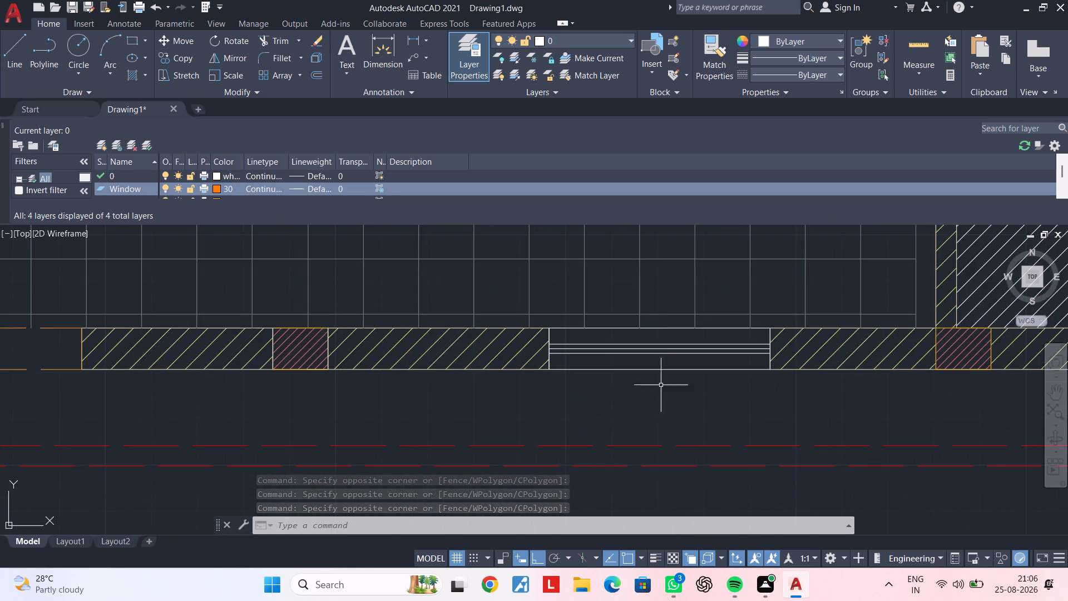
middle_click_drag(661, 368, 652, 421)
scroll(659, 409, "up", 2)
left_click_drag(657, 422, 656, 416)
left_click(631, 373)
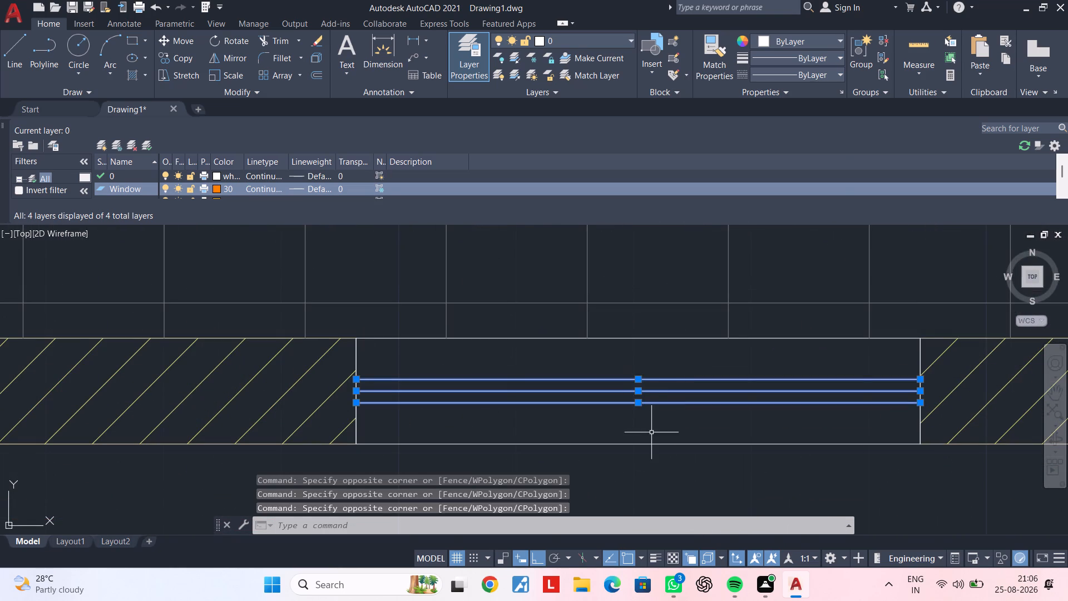
left_click(651, 443)
Add the hall's lower west-wall window, near the southwest corner column, to the selection with its inner lines and polyline frame.
scroll(636, 446, "down", 2)
middle_click_drag(624, 444, 946, 373)
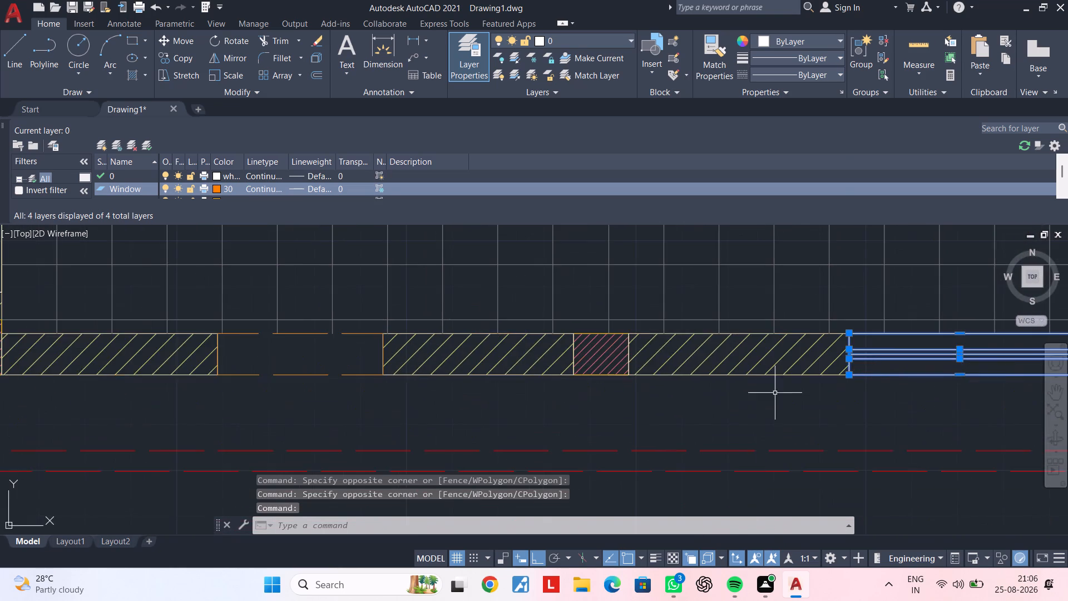
middle_click_drag(578, 396, 910, 396)
middle_click_drag(431, 386, 689, 402)
middle_click_drag(517, 298, 505, 415)
scroll(565, 362, "up", 3)
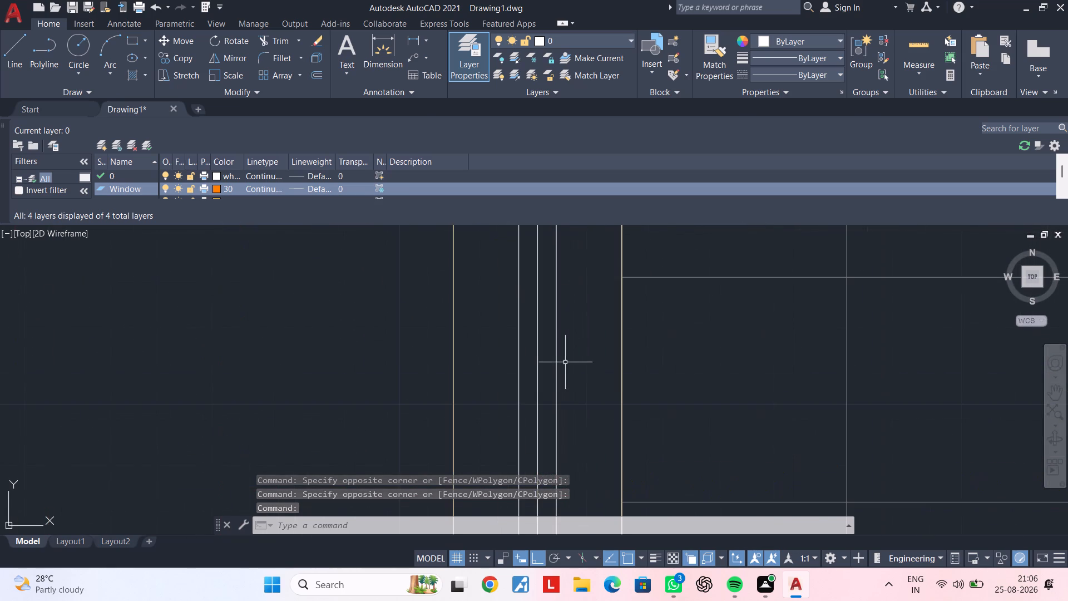
left_click(573, 361)
left_click(498, 370)
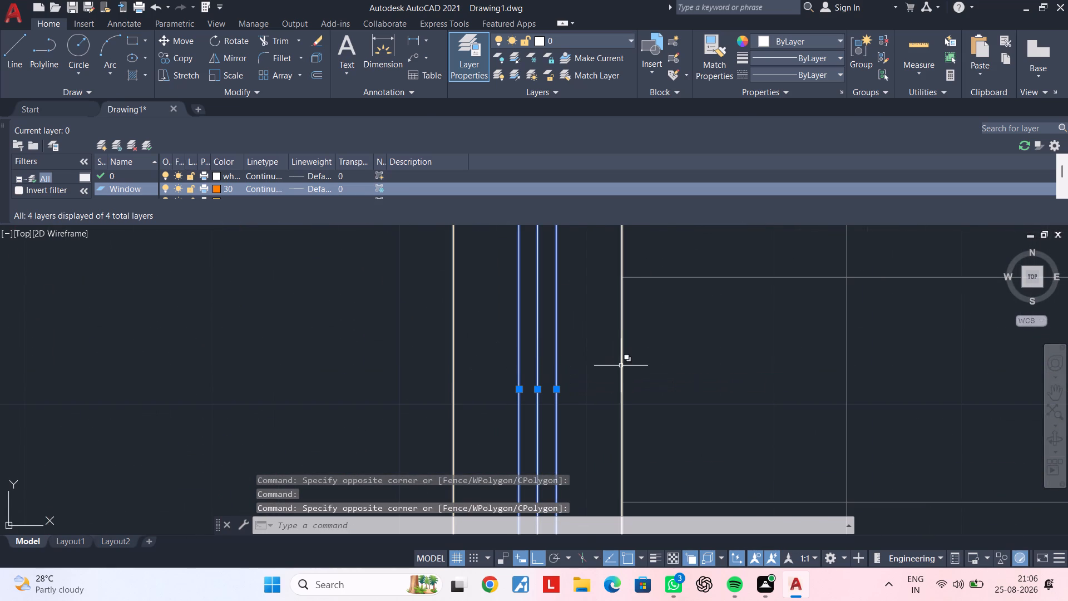
left_click(621, 366)
left_click(674, 416)
Add the hall's upper west-wall window to the selection, including its three inner lines and polyline frame.
scroll(672, 373, "down", 4)
middle_click_drag(684, 319, 671, 428)
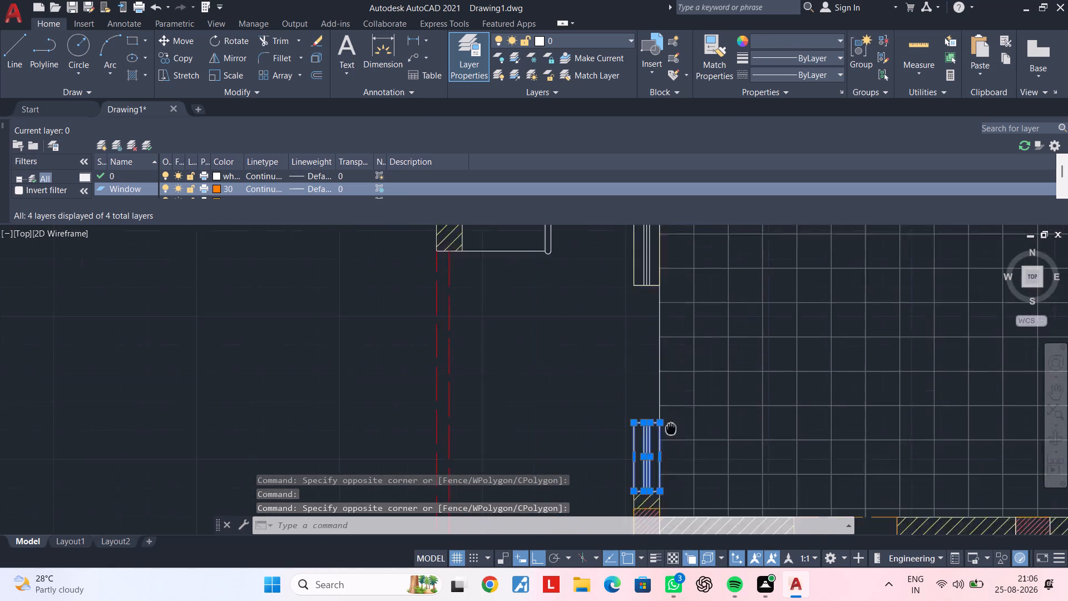
middle_click_drag(671, 428, 639, 570)
scroll(616, 419, "up", 3)
left_click(612, 408)
left_click(555, 417)
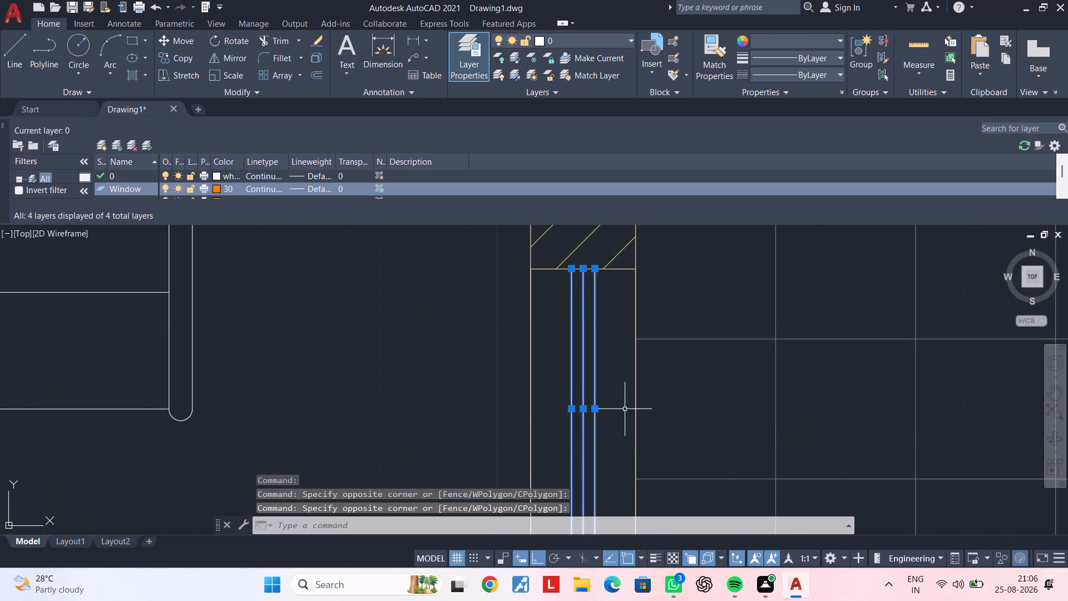
left_click(635, 408)
left_click(696, 460)
Move all the selected windows onto the Window layer and clear the selection.
scroll(681, 416, "down", 4)
middle_click_drag(699, 357, 652, 556)
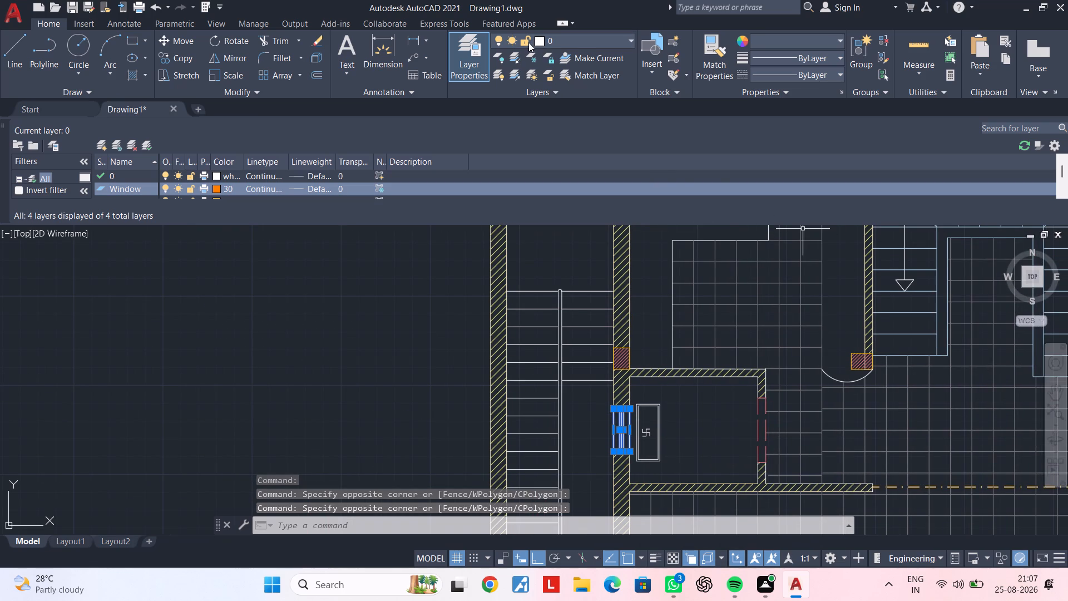
left_click(575, 43)
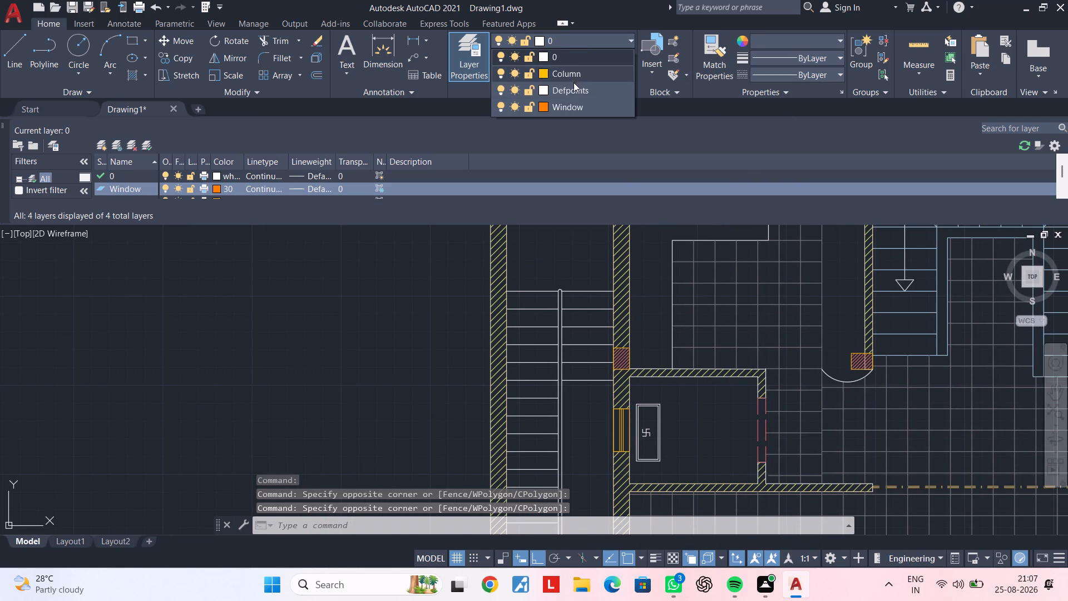
left_click(576, 106)
key("Escape")
key("Escape")
Close the layer properties manager.
scroll(710, 260, "down", 2)
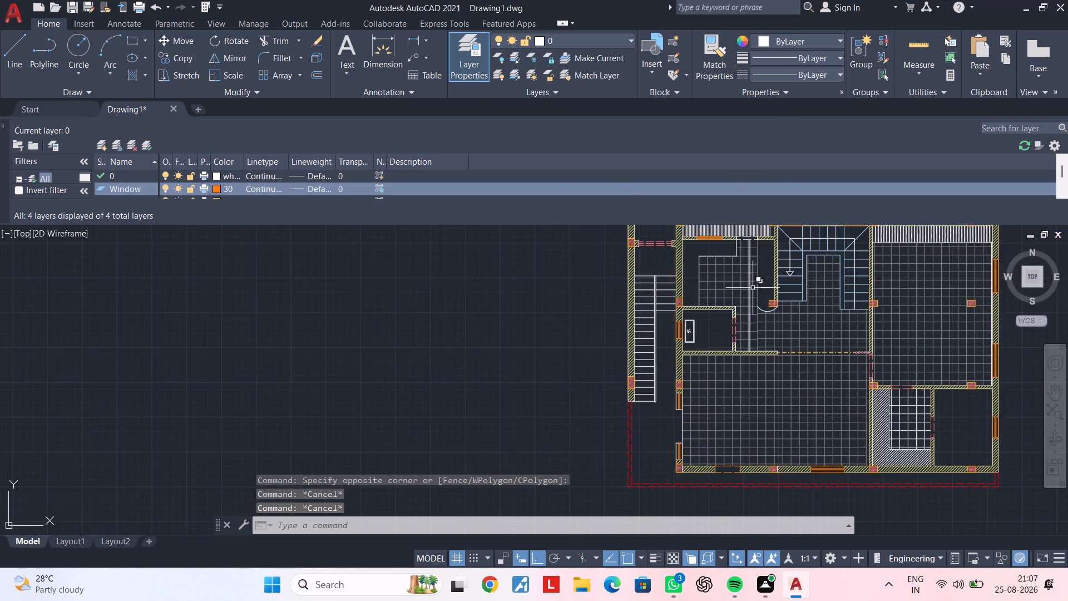
middle_click_drag(753, 288, 527, 328)
key("Escape")
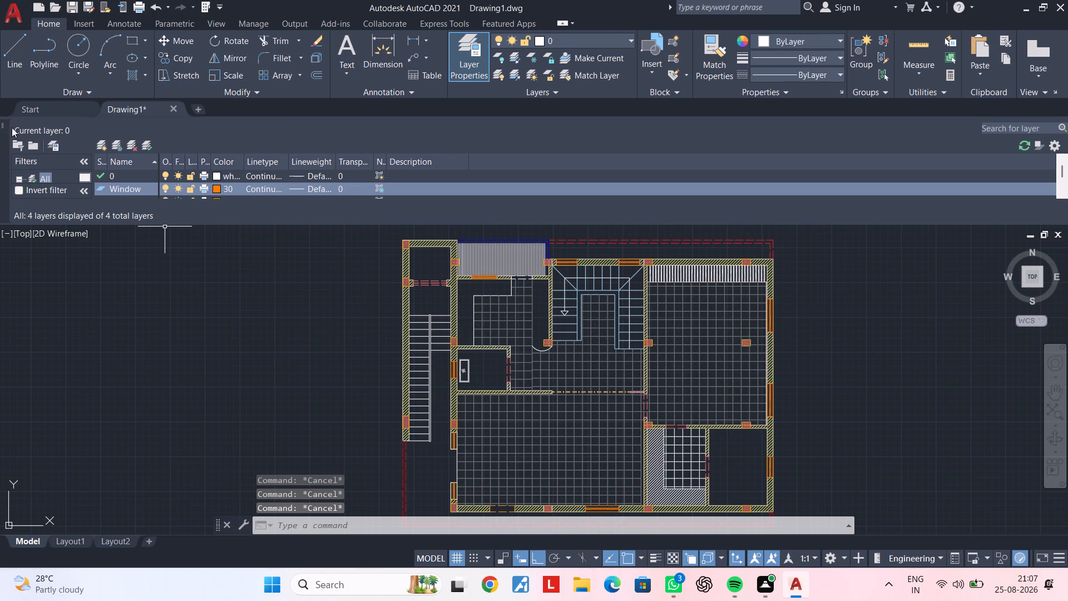
left_click(3, 127)
key("Escape")
key("Escape")
key("Escape")
Look over the whole floor plan to check the windows on their new layer.
middle_click_drag(662, 307, 451, 284)
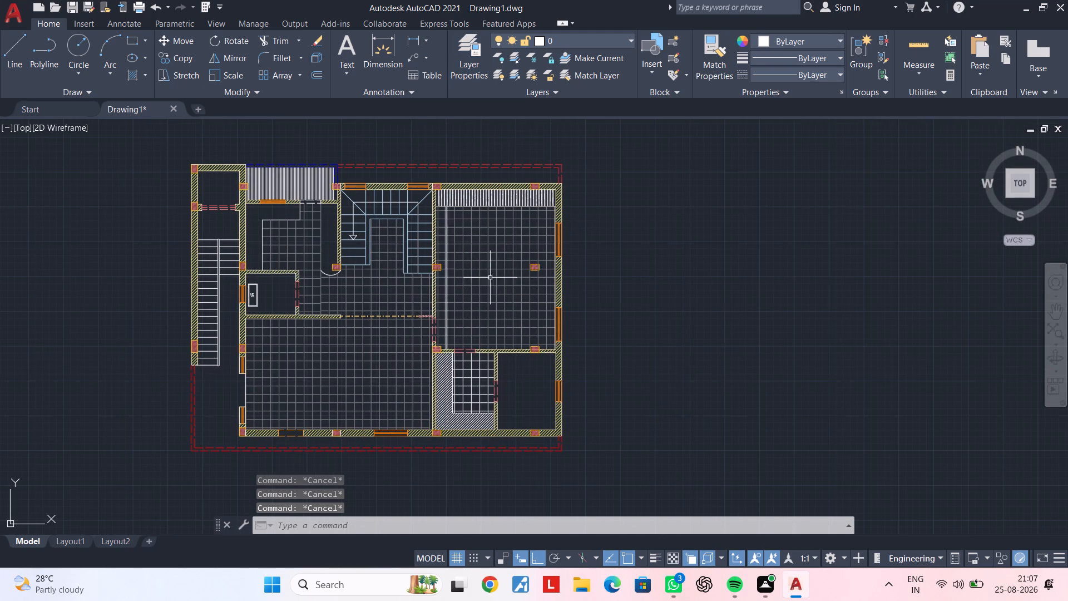
scroll(517, 289, "up", 2)
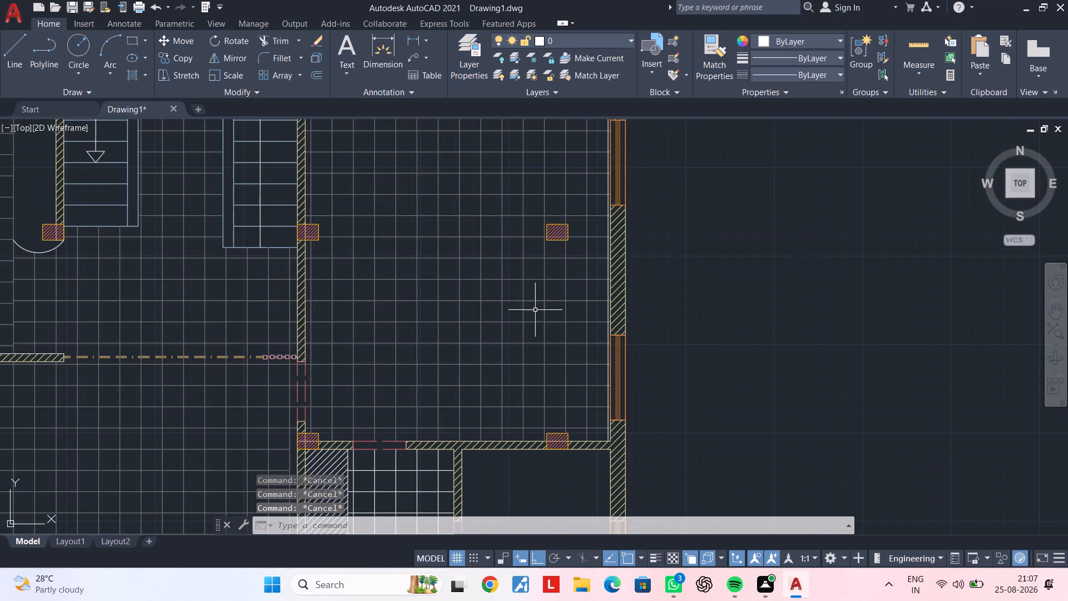
middle_click_drag(589, 313, 689, 313)
scroll(605, 316, "down", 1)
middle_click_drag(605, 346, 726, 416)
key("Escape")
key("Escape")
middle_click_drag(526, 313, 431, 314)
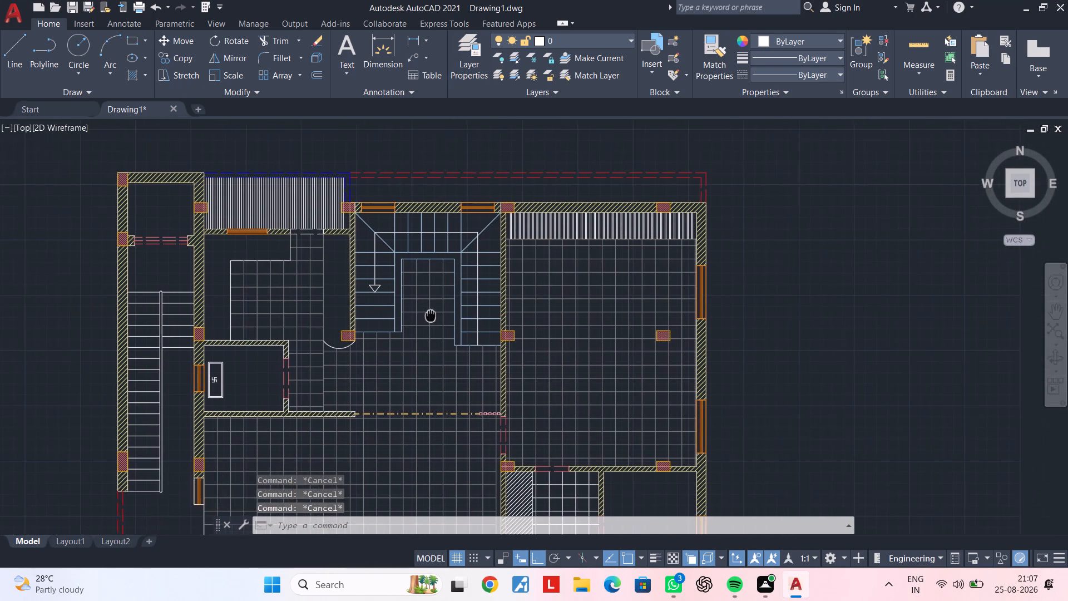
middle_click_drag(431, 314, 427, 316)
key("Escape")
middle_click_drag(442, 307, 471, 258)
key("Escape")
middle_click_drag(451, 294, 474, 245)
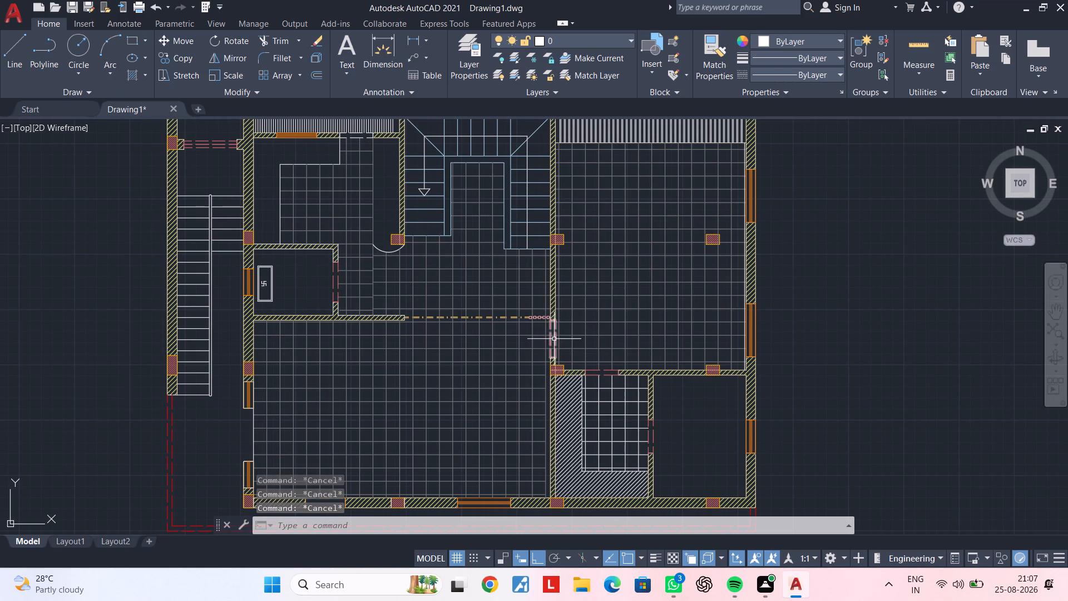
middle_click_drag(557, 341, 577, 273)
middle_click_drag(467, 339, 524, 300)
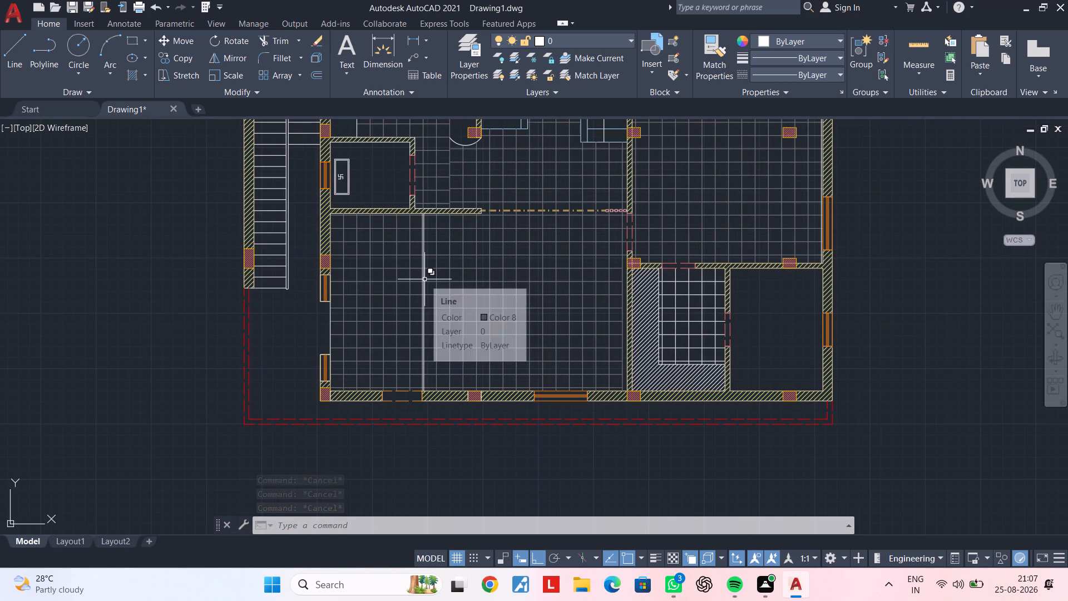
key("Escape")
key("Escape")
key("Escape")
middle_click_drag(665, 371, 522, 454)
key("Escape")
key("Escape")
scroll(695, 429, "down", 1)
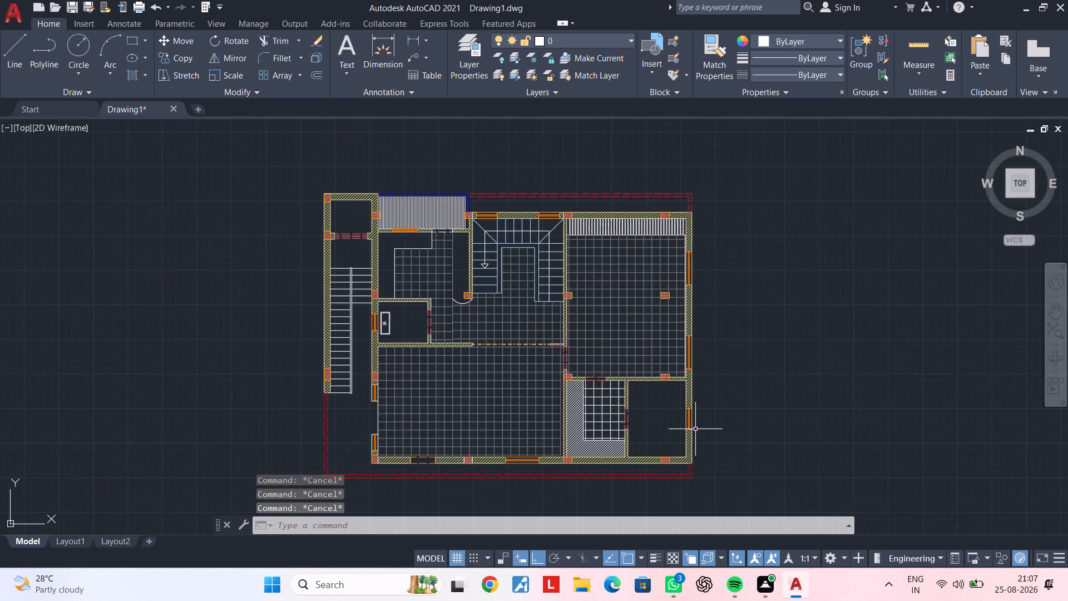
key("Escape")
middle_click_drag(775, 428, 771, 365)
middle_click_drag(417, 434, 579, 438)
key("Escape")
key("Escape")
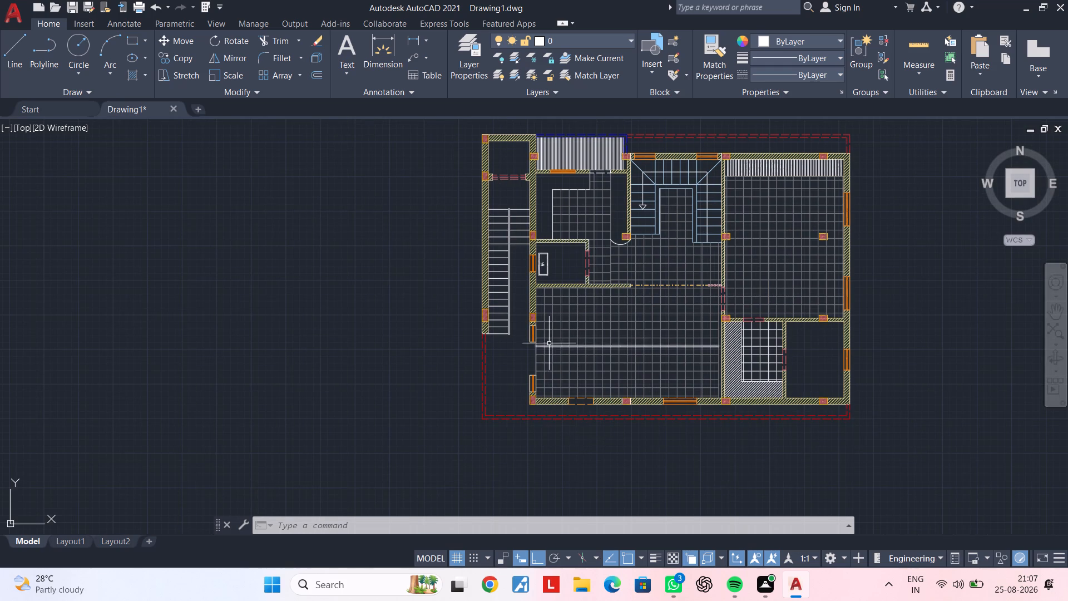
key("Escape")
key("Escape")
key("Escape")
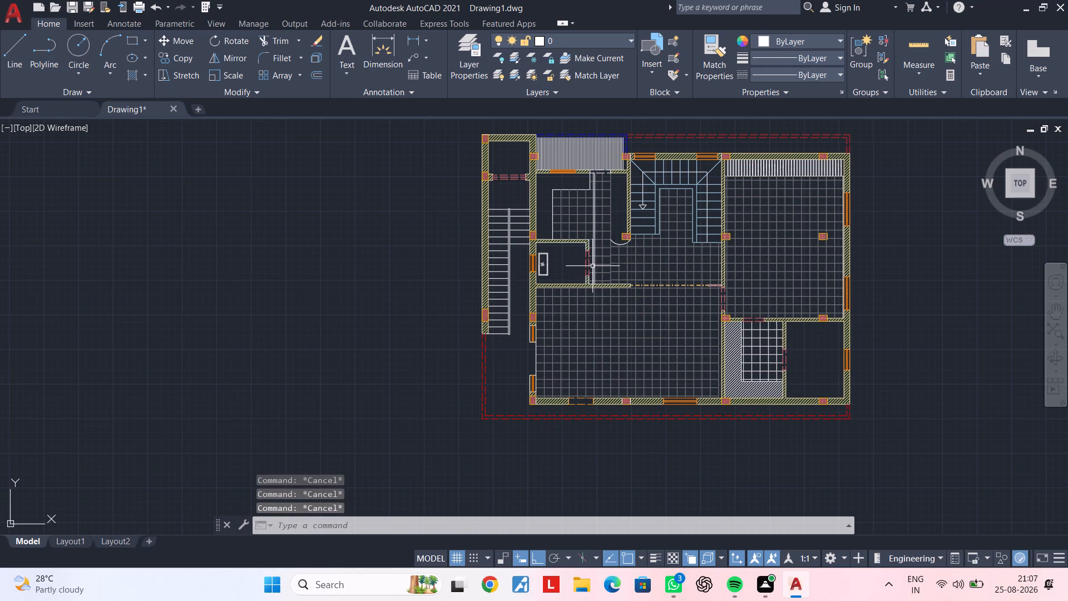
Open DesignCenter and bring up its Load dialog for choosing a block drawing.
type("adc")
key("space")
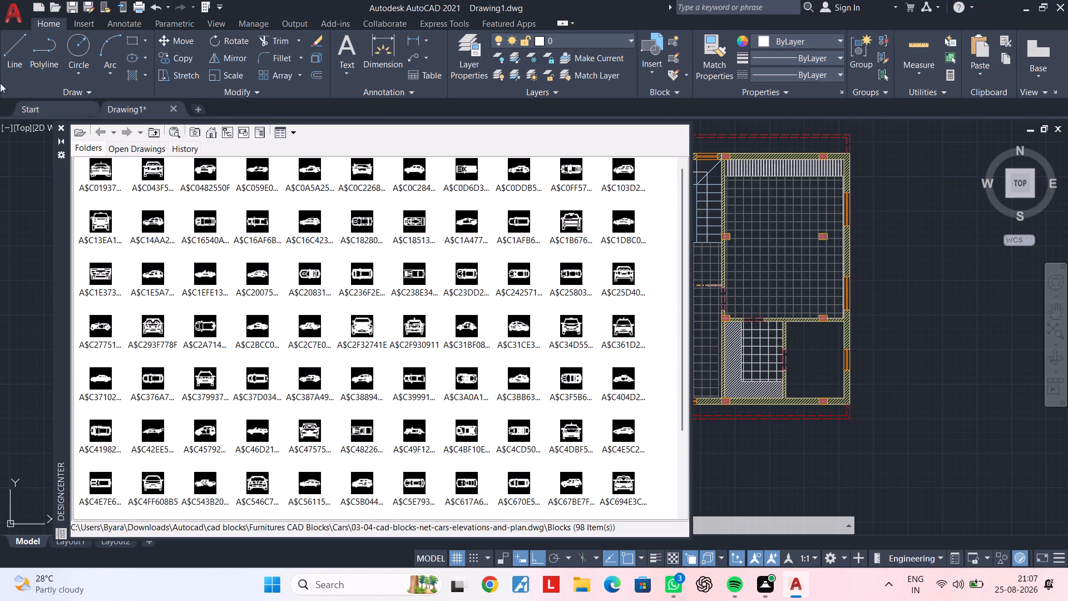
left_click(87, 139)
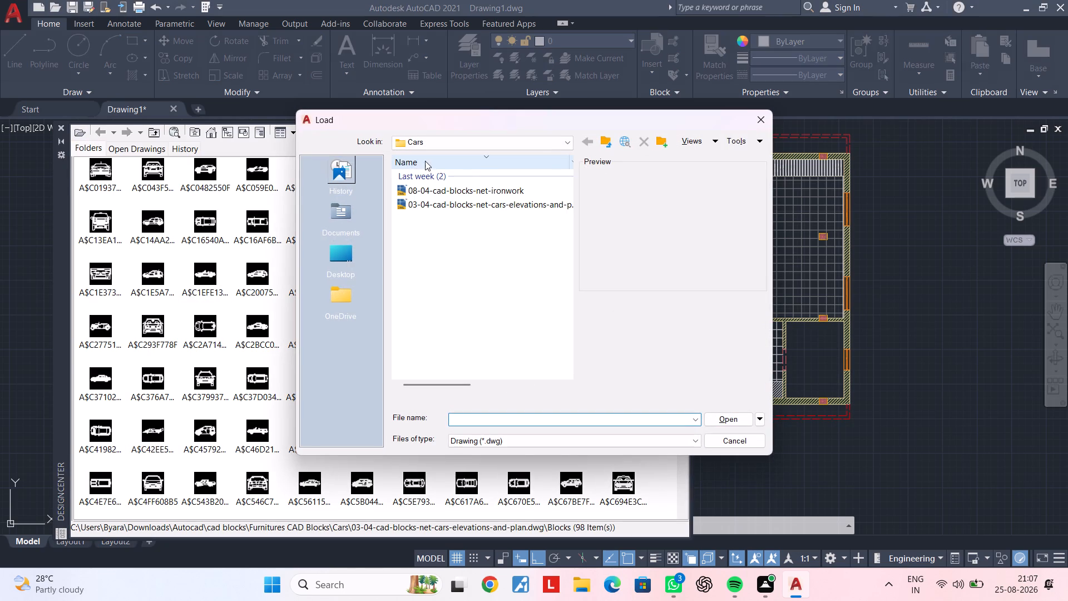